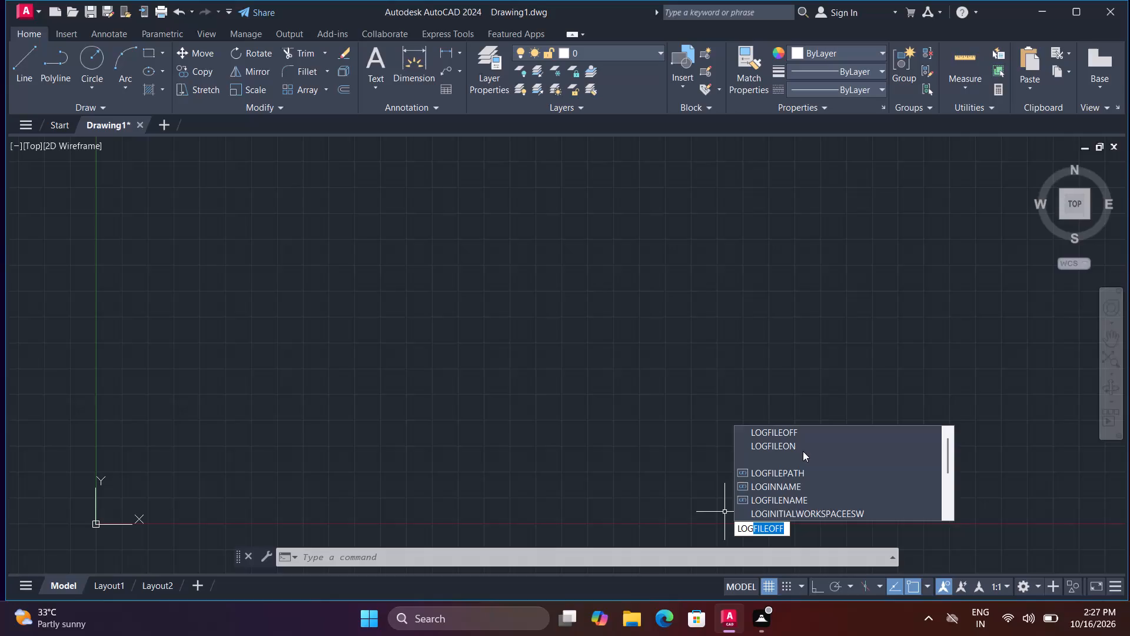
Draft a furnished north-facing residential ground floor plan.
Turn on command logging with the LOGFILEON command.
left_click(803, 447)
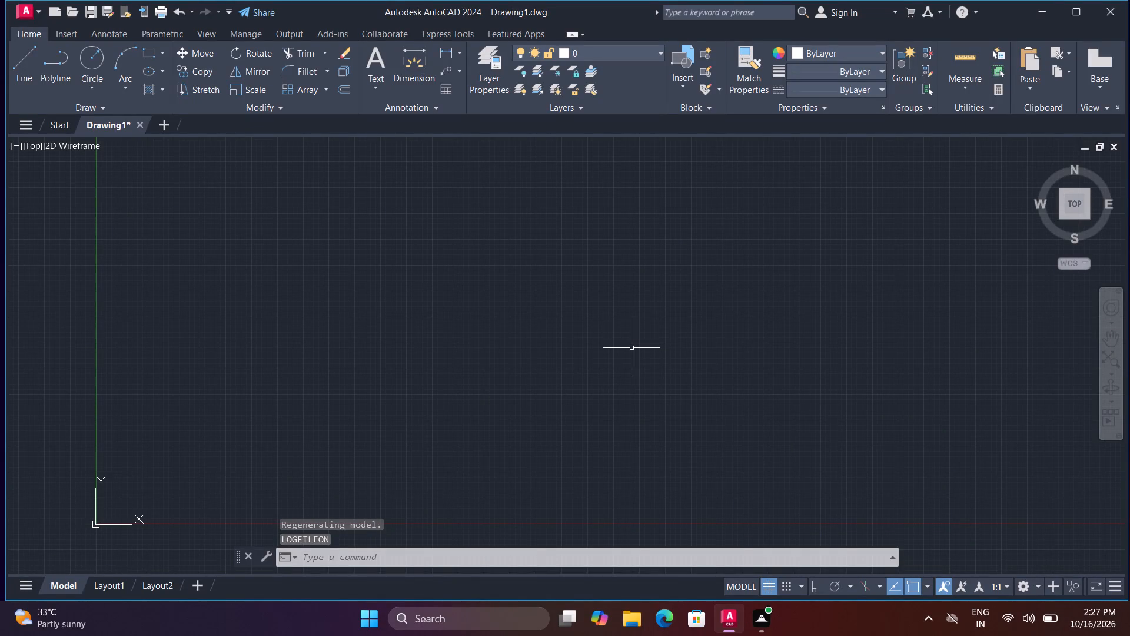
Start a line at a free point above and to the right of the origin.
type("l")
key("space")
left_click(250, 390)
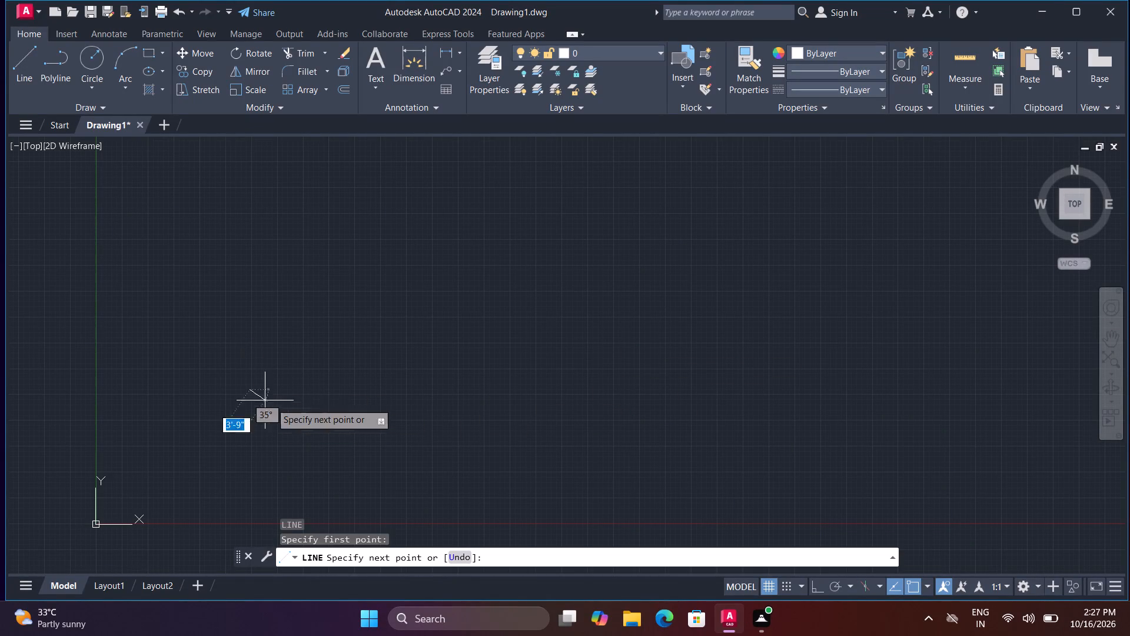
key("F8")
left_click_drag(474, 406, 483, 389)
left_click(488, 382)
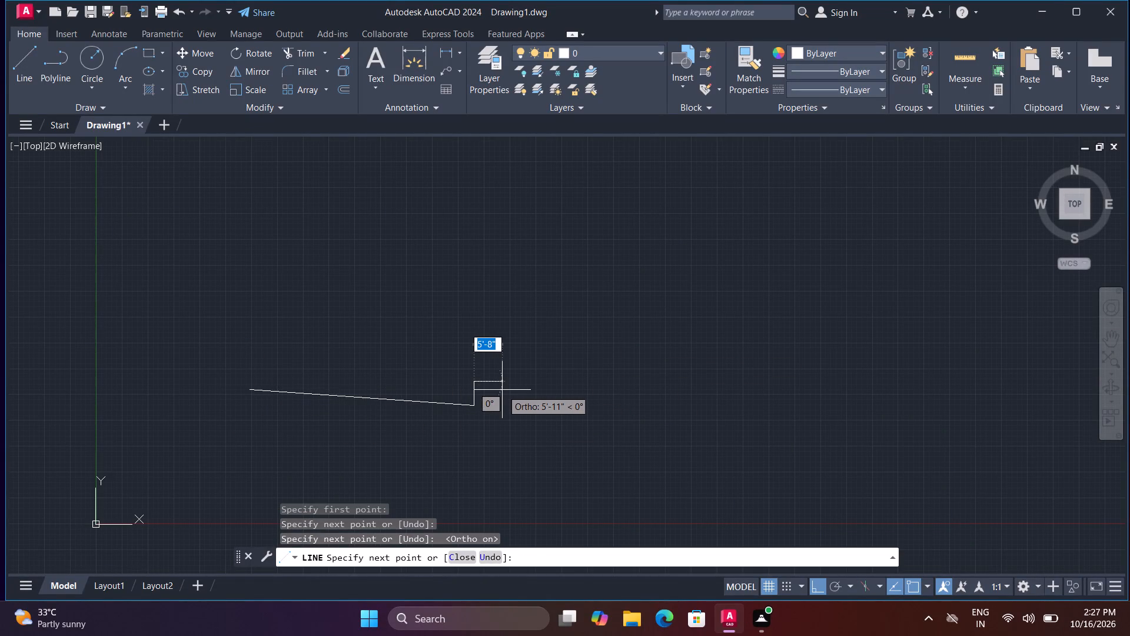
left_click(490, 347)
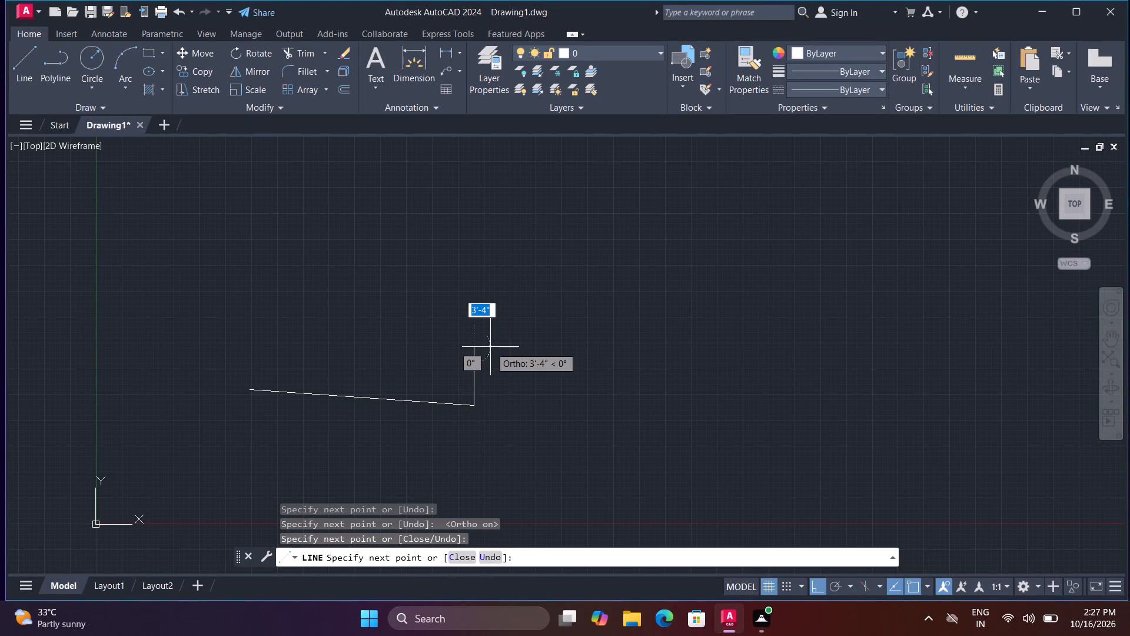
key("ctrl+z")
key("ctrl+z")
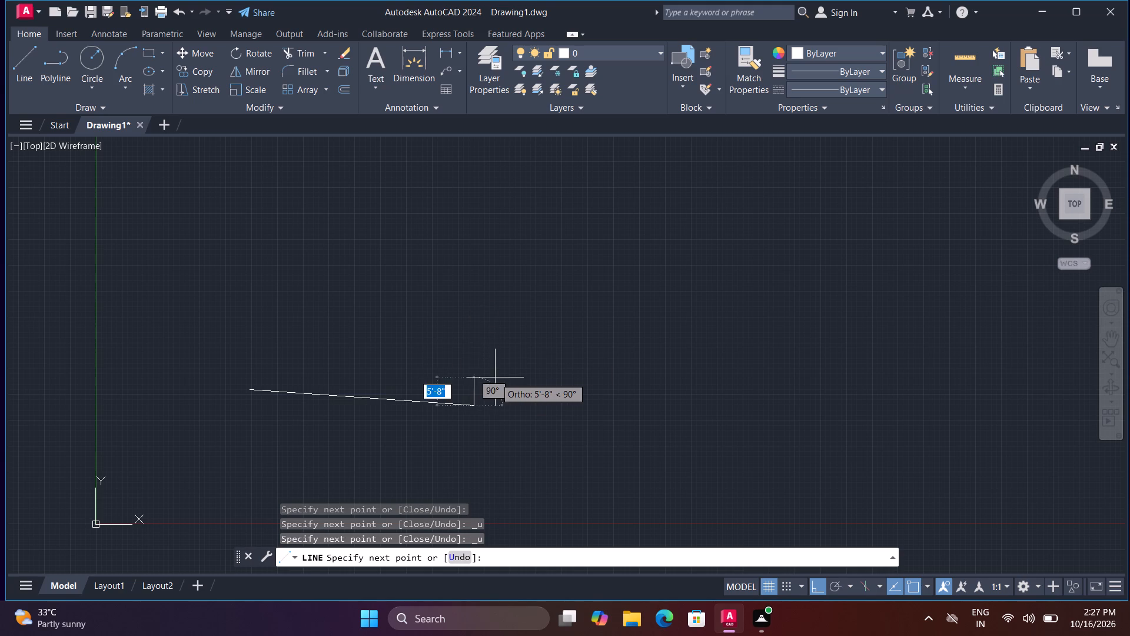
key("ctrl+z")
Turn Ortho on and draw a 35' horizontal segment to the right as the outline's bottom side.
key("F8")
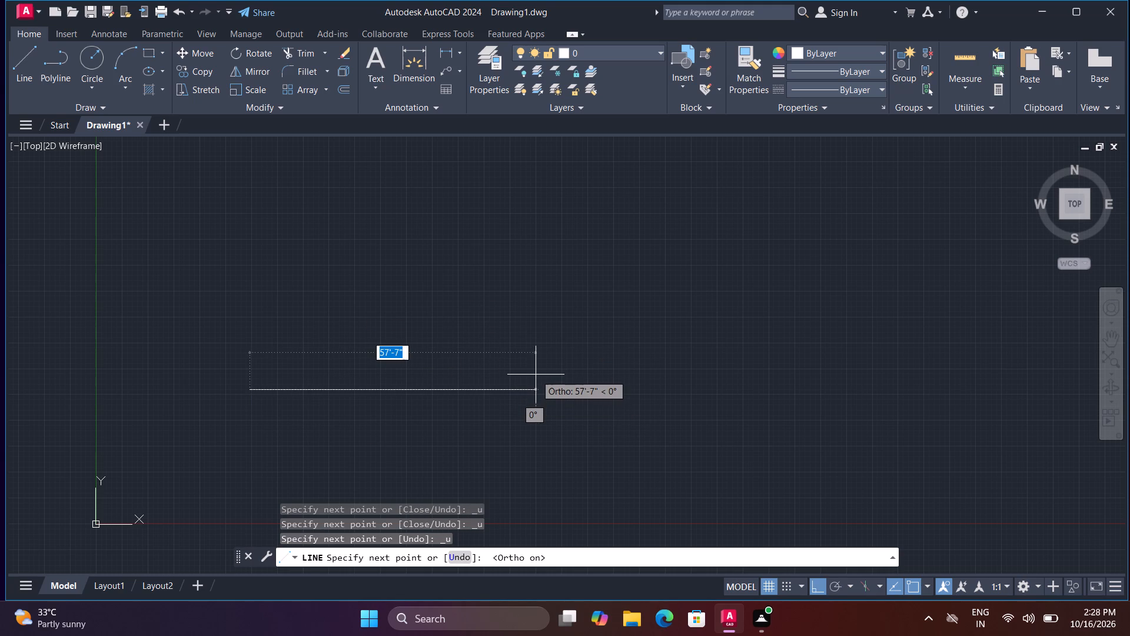
type("35")
key("apostrophe")
key("Return")
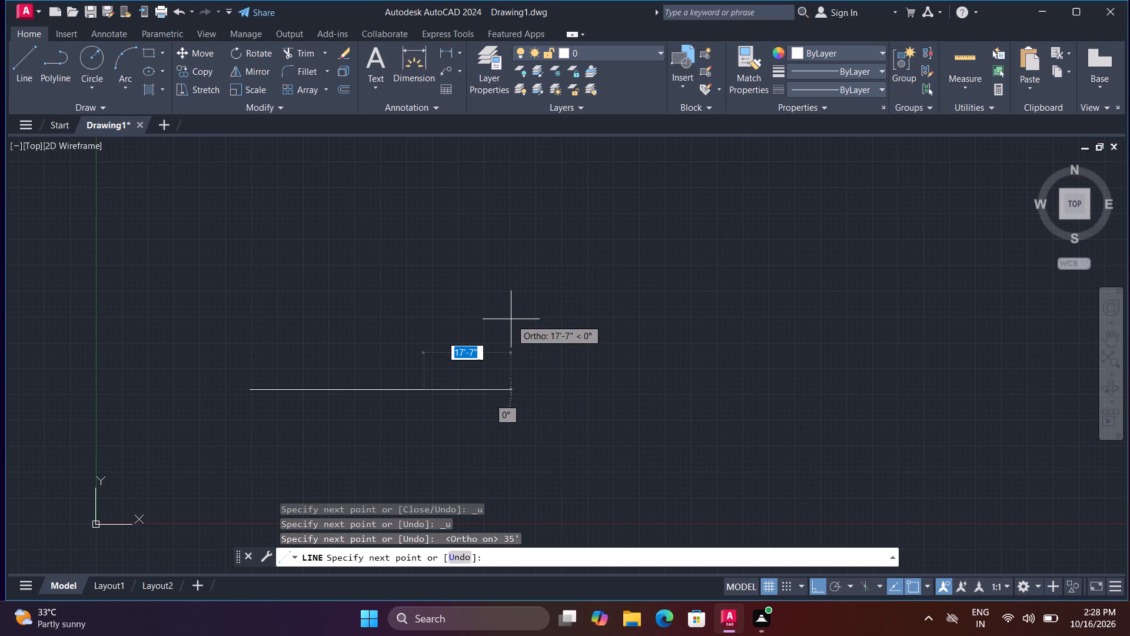
key("ctrl+z")
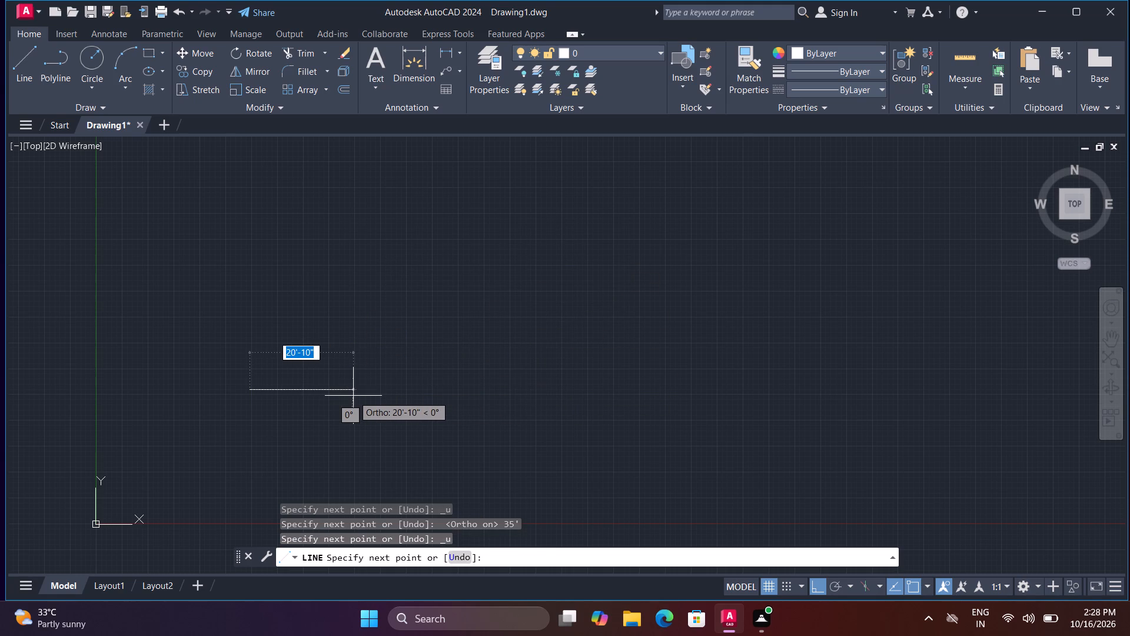
key("3")
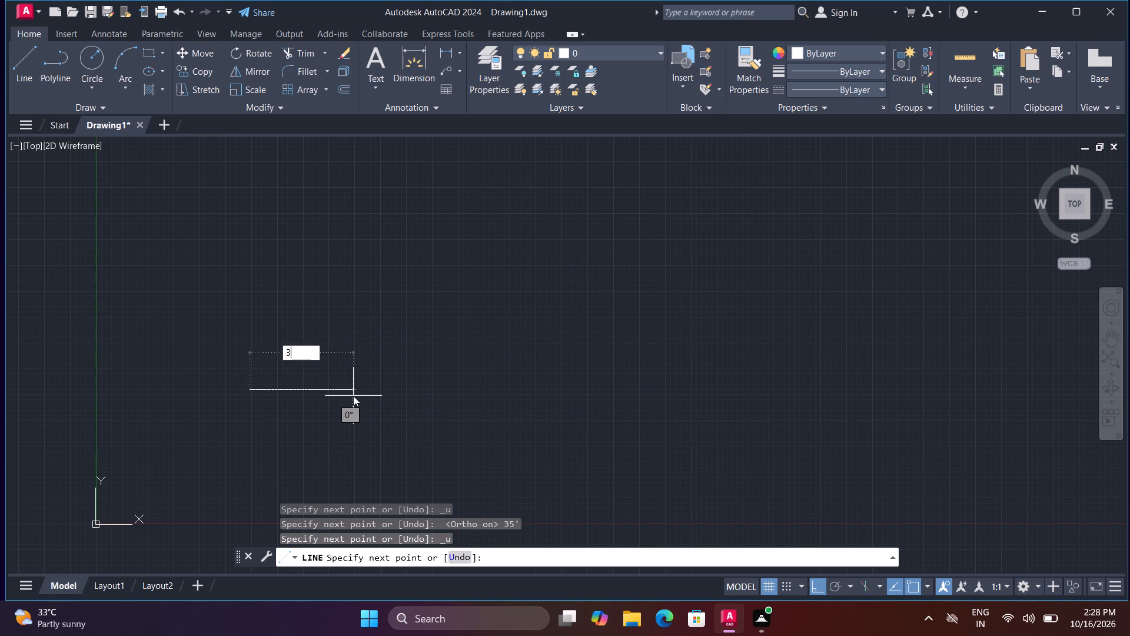
key("5")
key("apostrophe")
key("Return")
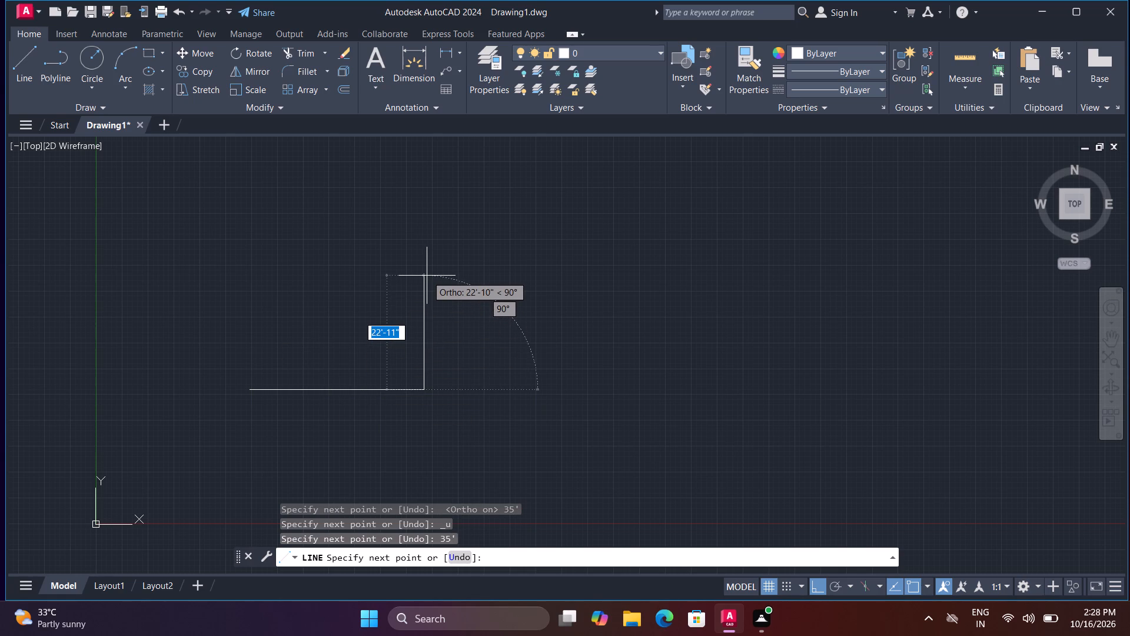
Close the rectangular outline with segments of 52' upward, 35' to the left and 52' downward, ending the line.
type("52'")
key("Return")
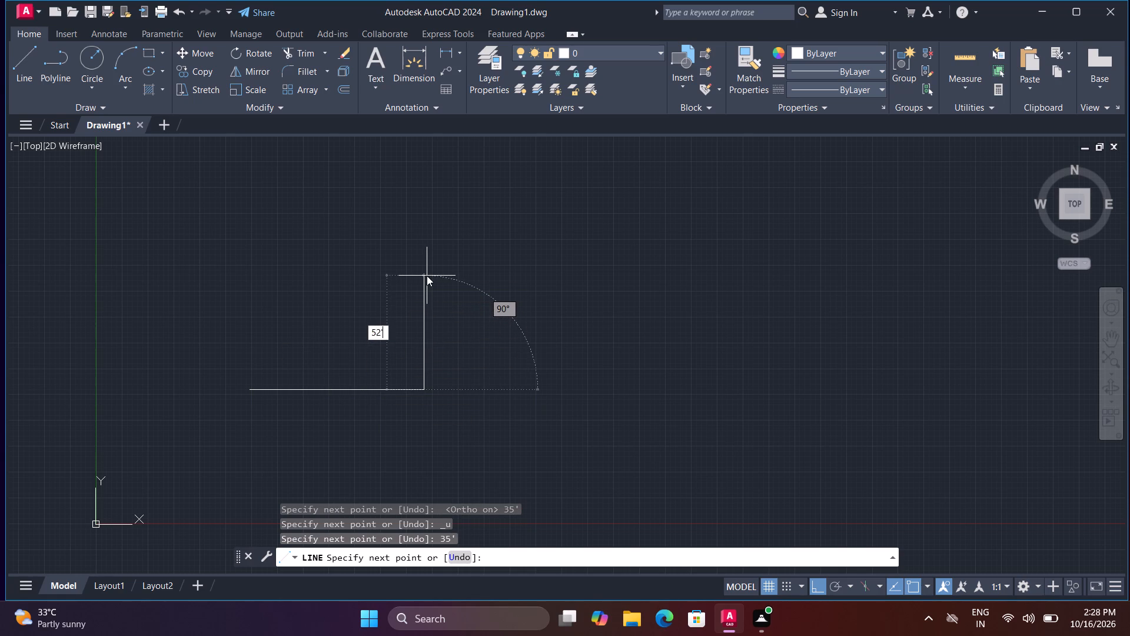
scroll(241, 271, "down", 2)
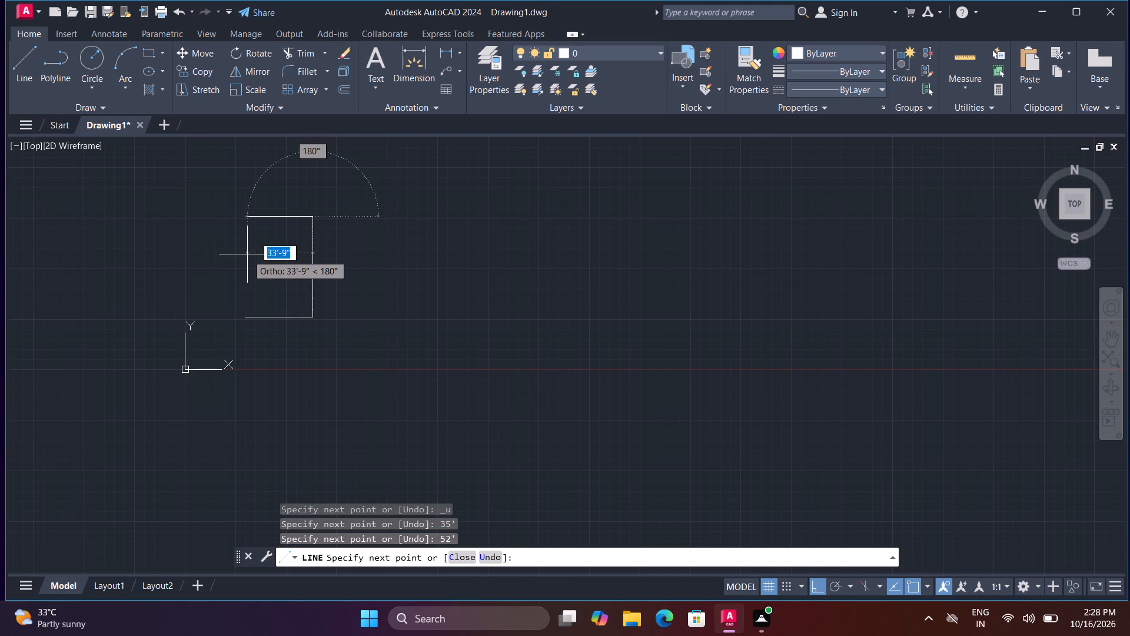
key("3")
key("5")
key("apostrophe")
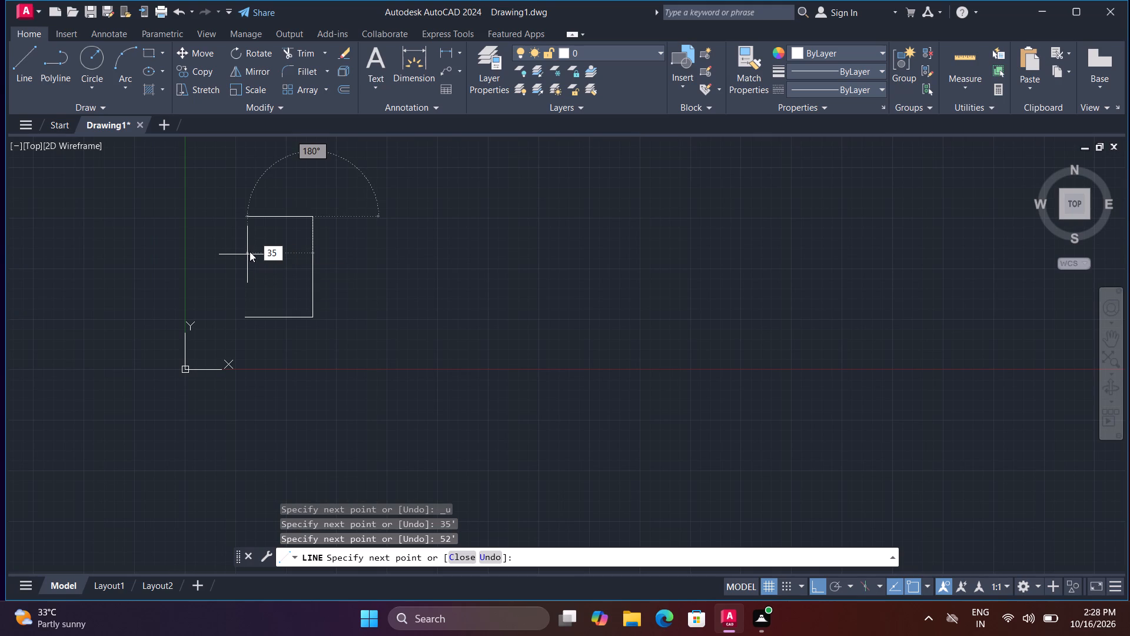
key("Return")
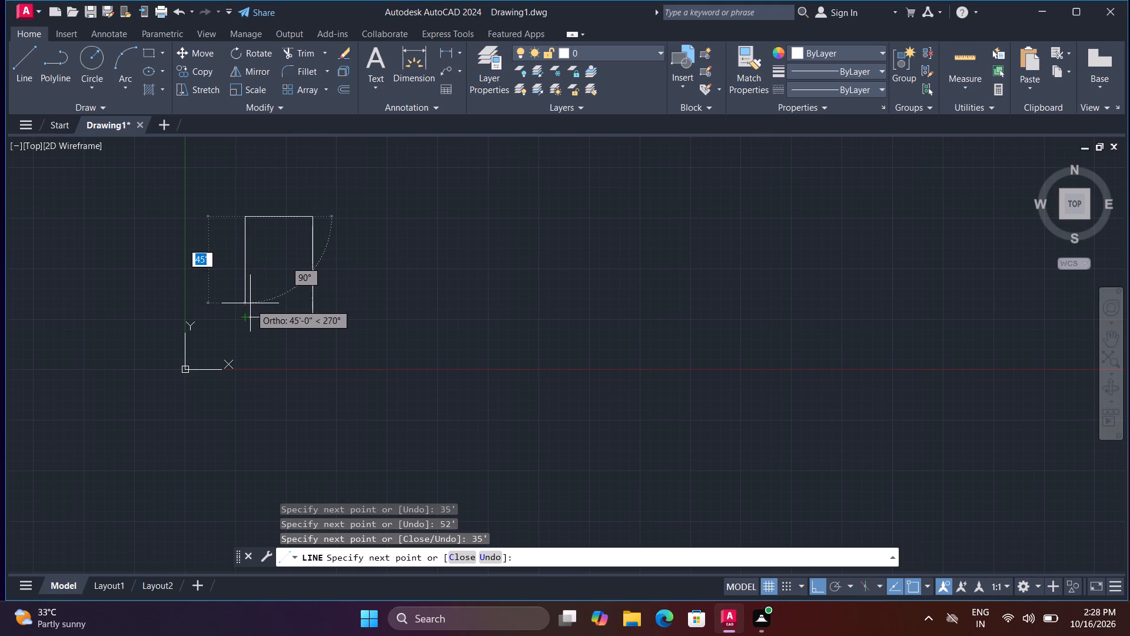
key("5")
key("2")
key("apostrophe")
key("Return")
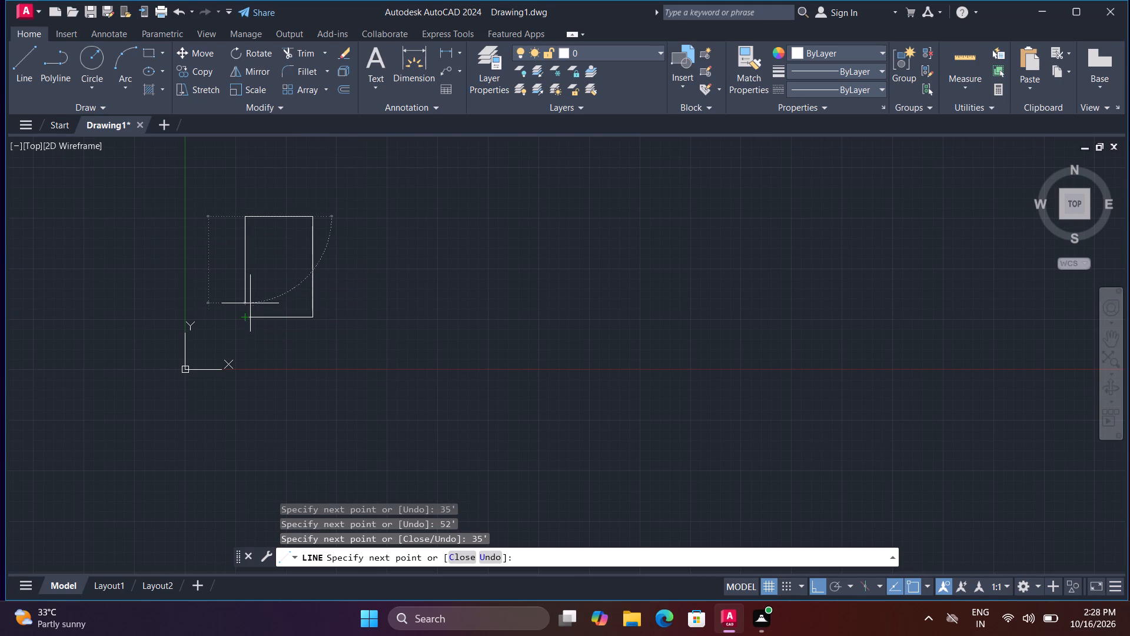
key("Escape")
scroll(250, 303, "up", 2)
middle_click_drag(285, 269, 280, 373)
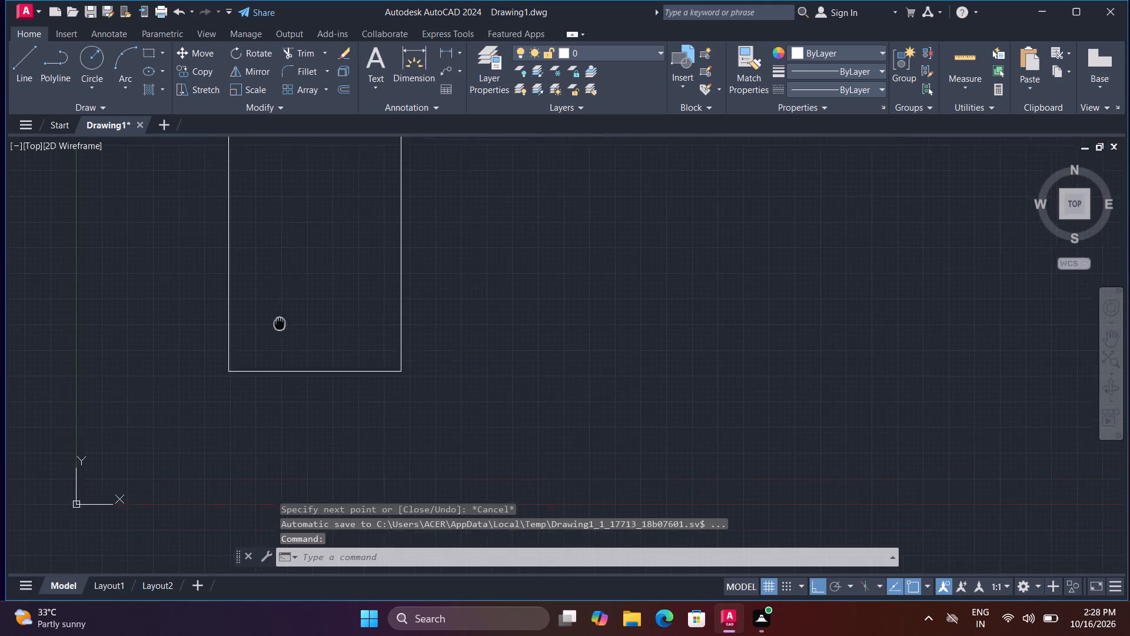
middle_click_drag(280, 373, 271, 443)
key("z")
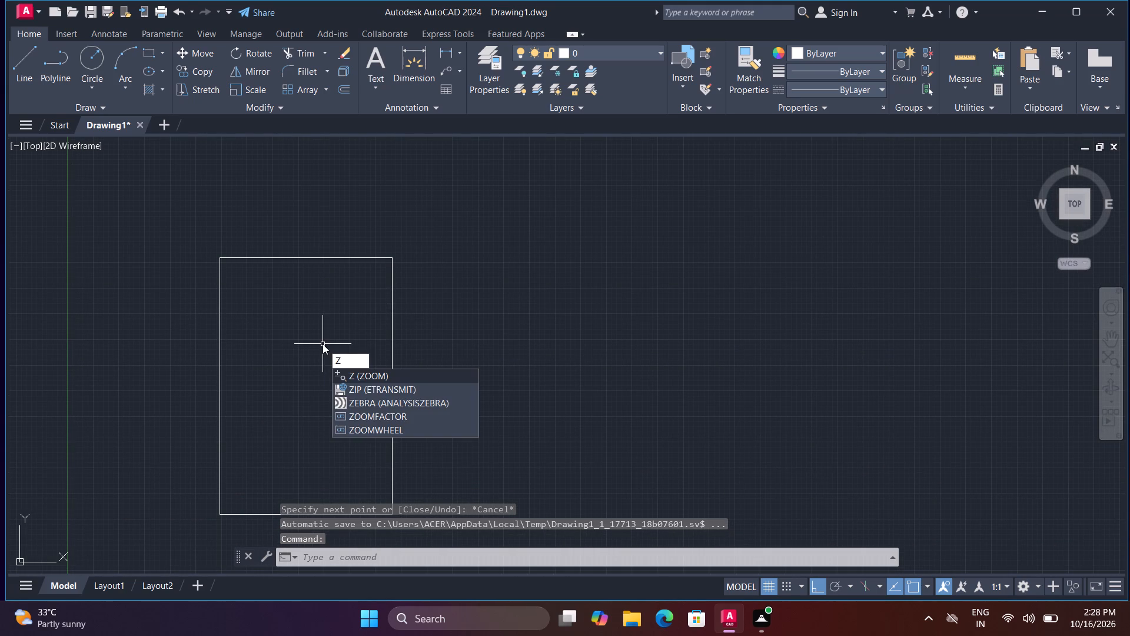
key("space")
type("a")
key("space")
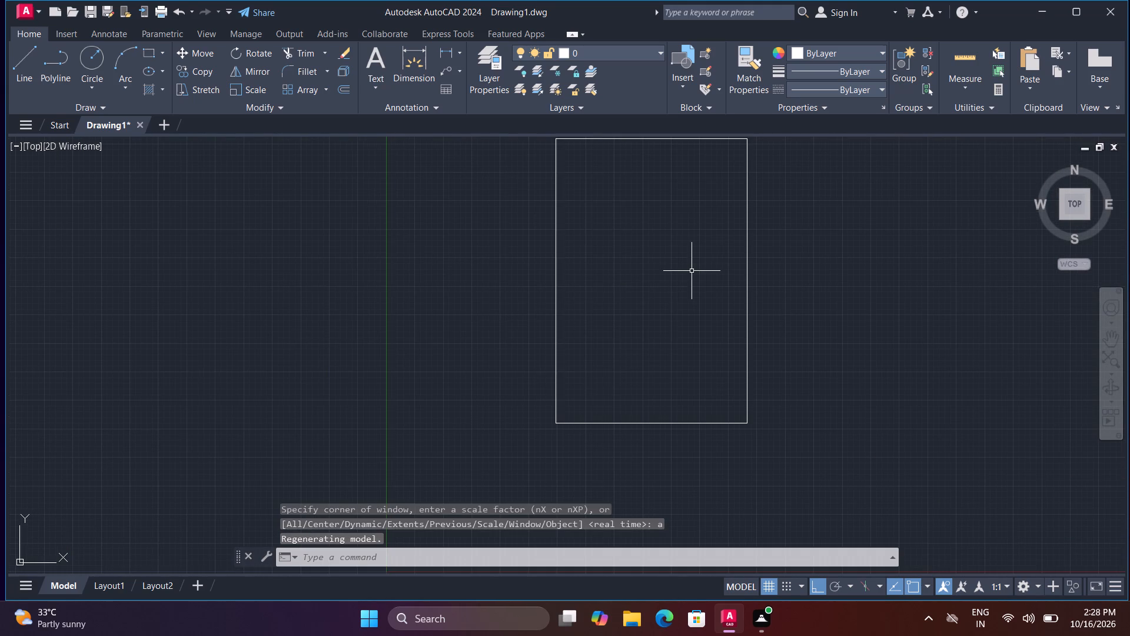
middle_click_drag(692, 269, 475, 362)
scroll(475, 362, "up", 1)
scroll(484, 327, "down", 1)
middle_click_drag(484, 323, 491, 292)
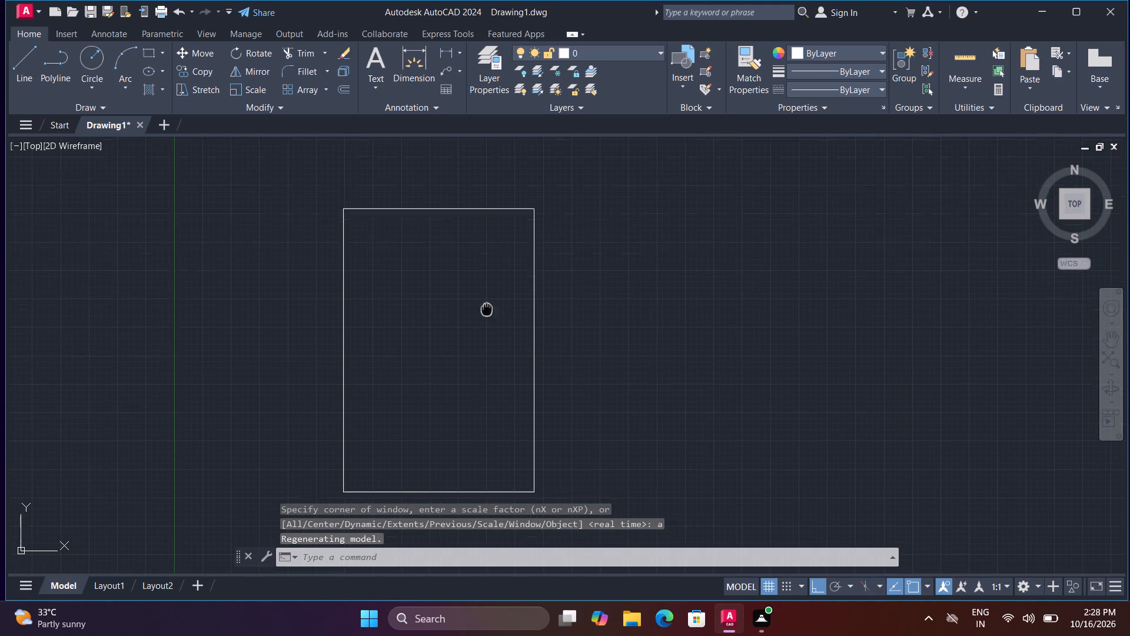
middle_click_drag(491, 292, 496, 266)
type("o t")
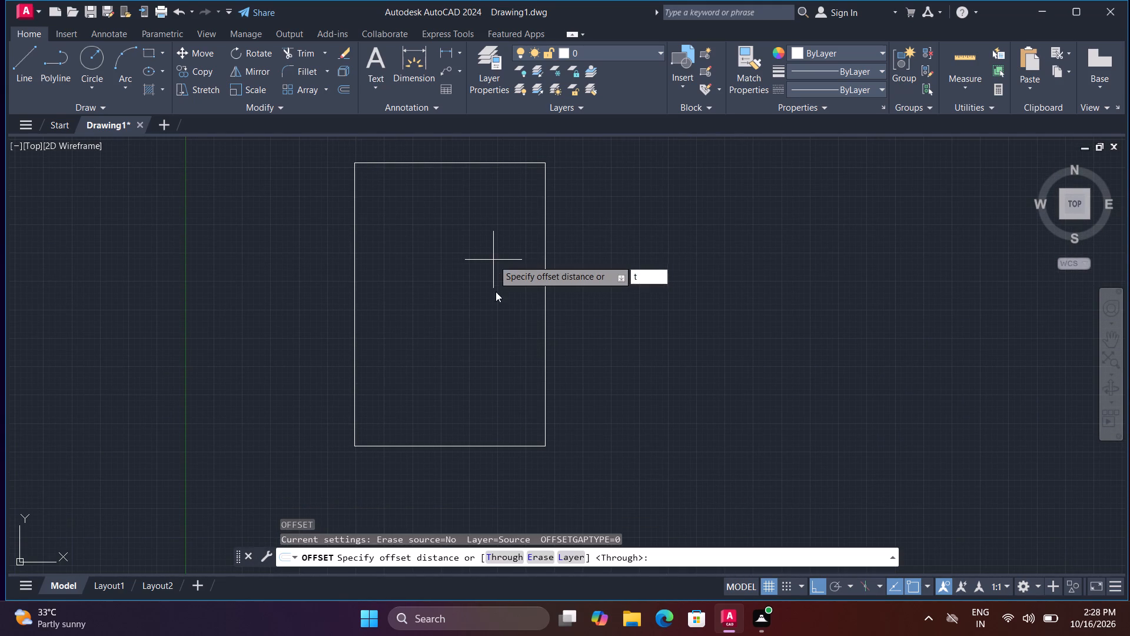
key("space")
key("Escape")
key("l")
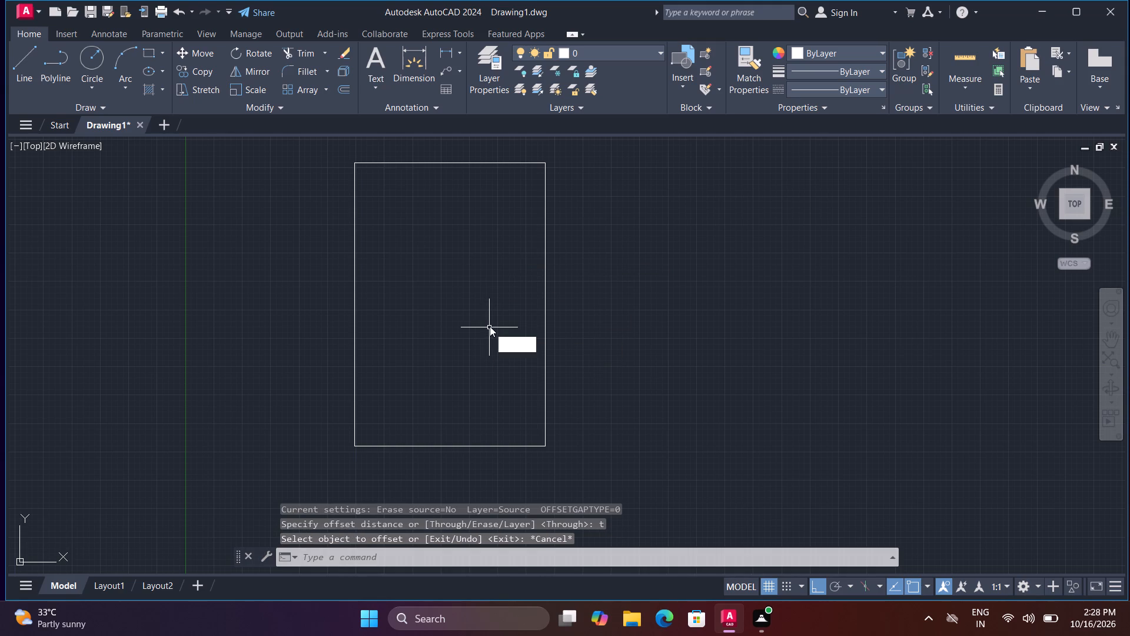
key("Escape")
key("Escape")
Offset the rectangle's bottom side 5" inward, using the Through option.
type("o t")
key("space")
left_click(485, 443)
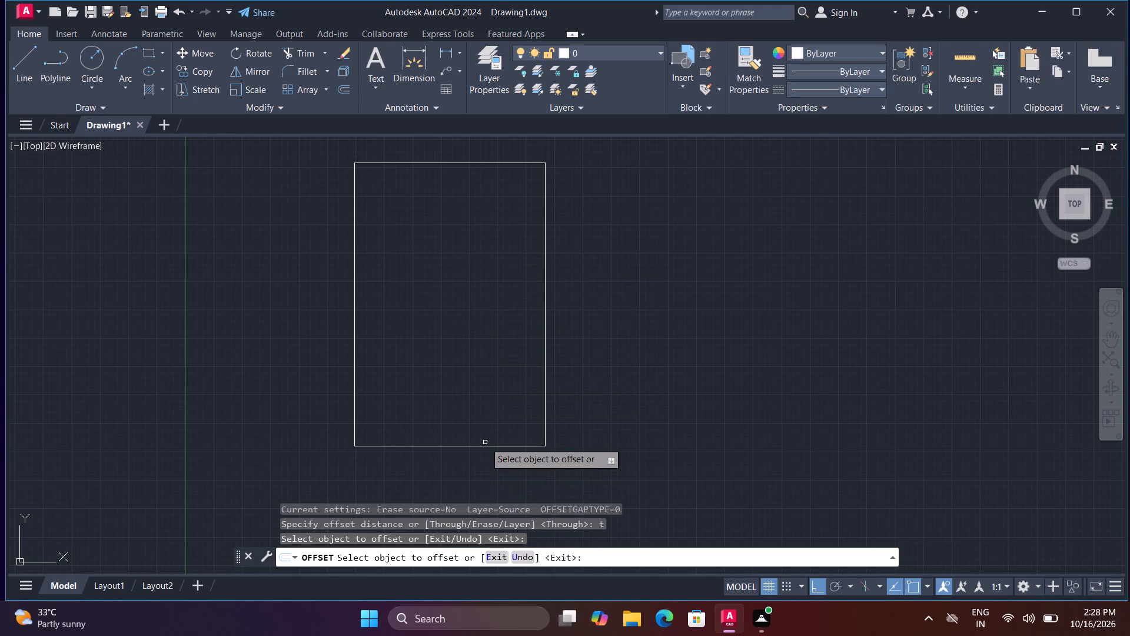
key("5")
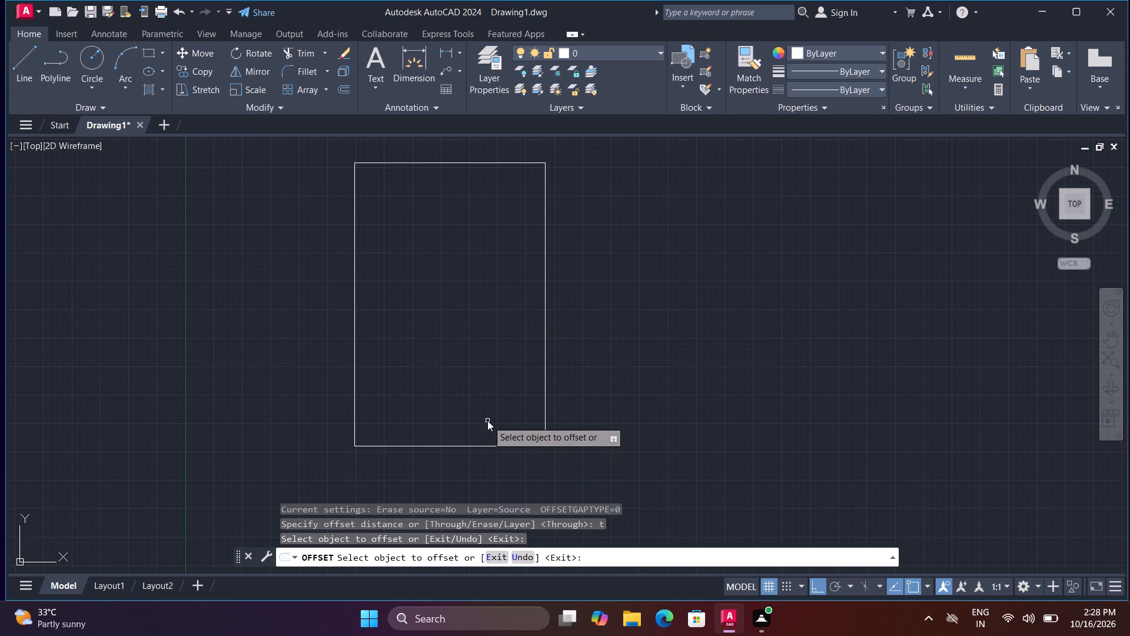
key("shift+quotedbl")
key("Return")
left_click(495, 446)
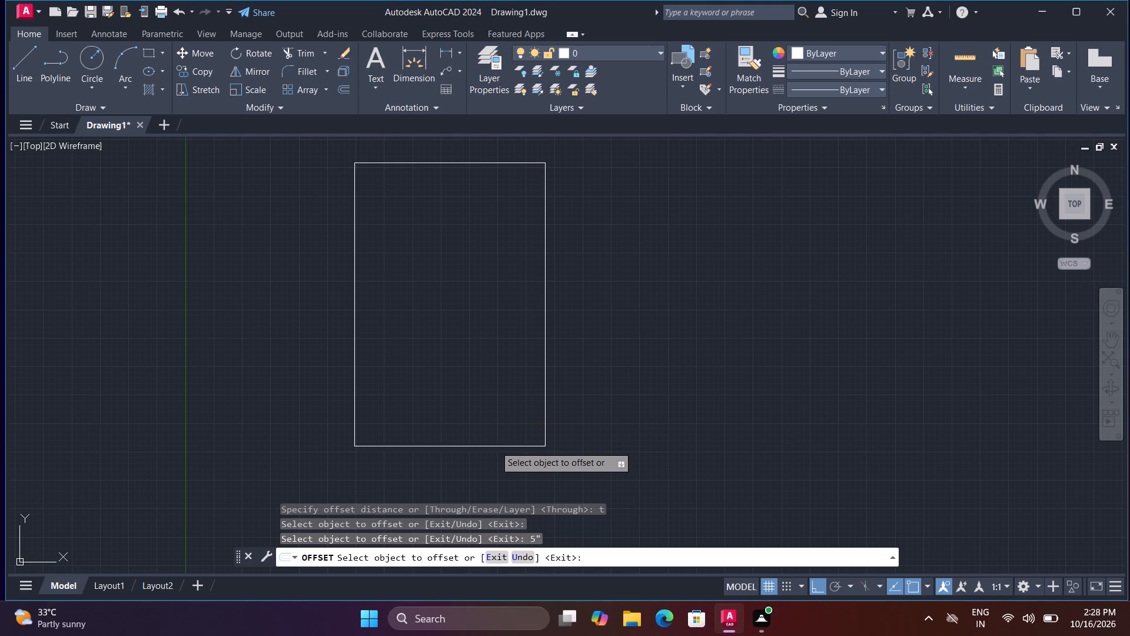
key("5")
key("shift+quotedbl")
key("Return")
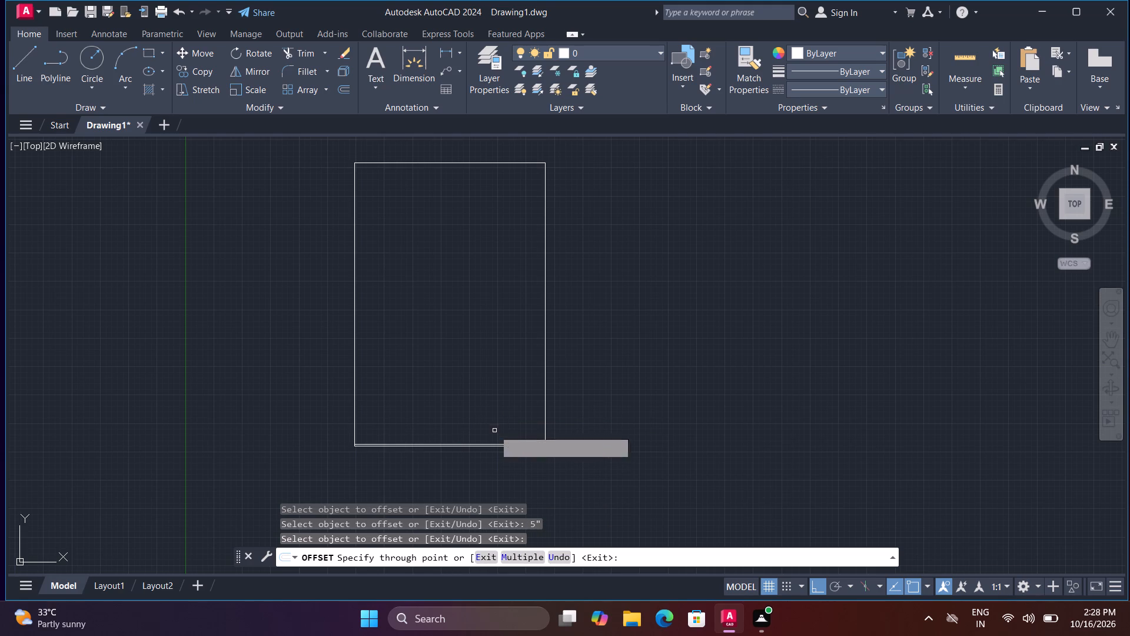
Offset the rectangle's right, left and top sides 5" inward.
left_click(546, 344)
type("5\"")
key("Return")
left_click(354, 348)
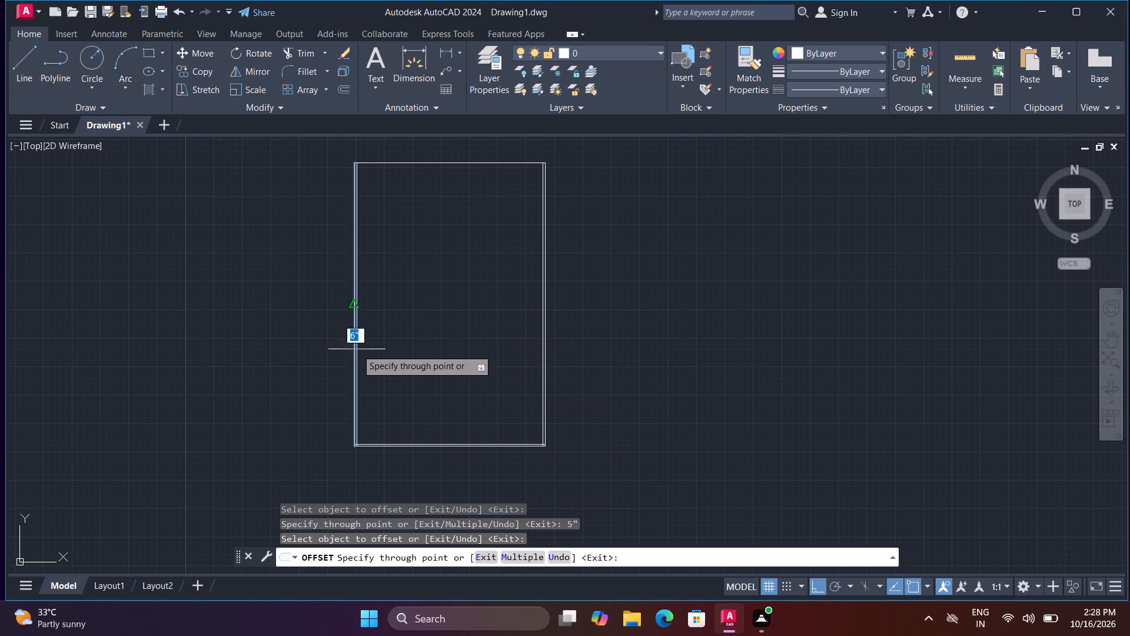
key("5")
key("shift+quotedbl")
key("Return")
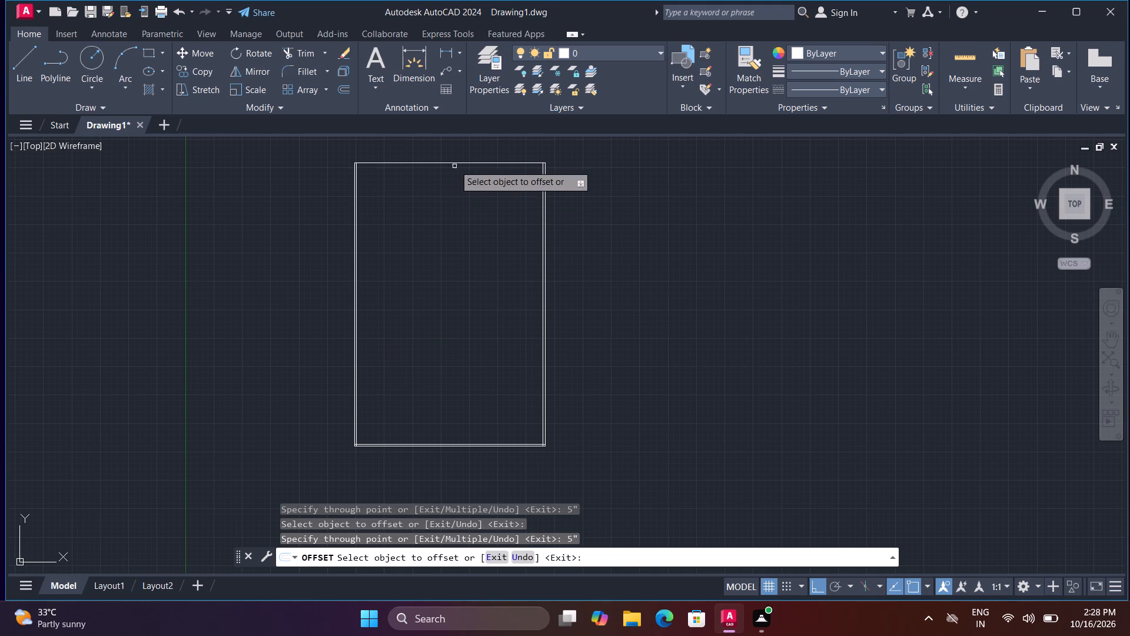
left_click(454, 162)
key("5")
key("shift+quotedbl")
key("Return")
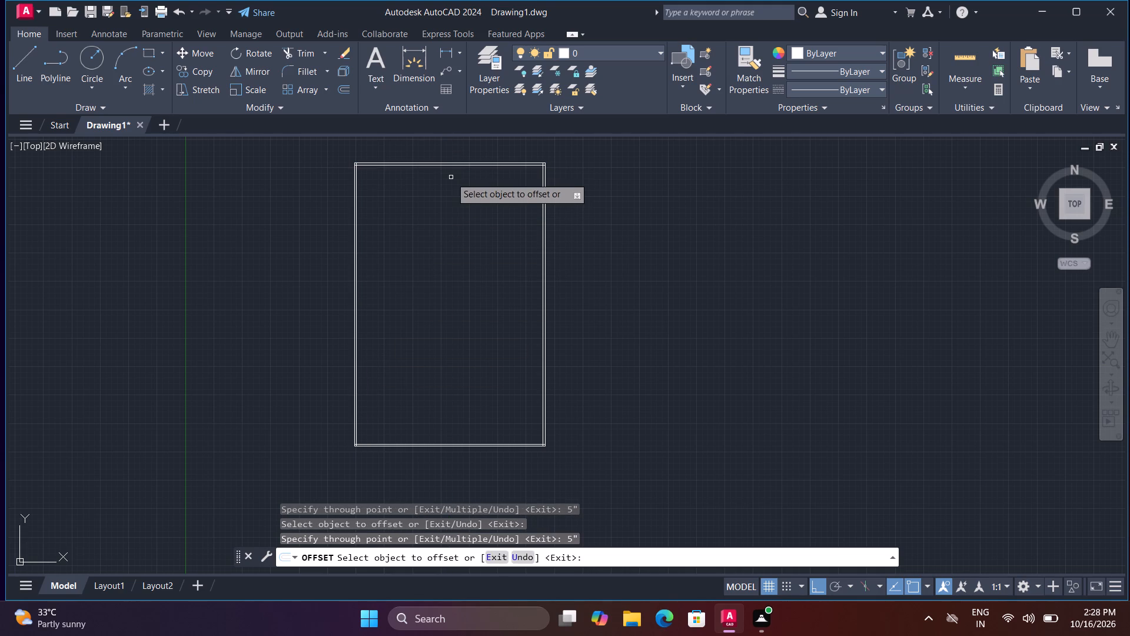
key("Escape")
Trim the overlapping ends of the inner offset lines at the rectangle's top-left corner.
key("t")
type("r")
key("space")
scroll(450, 173, "up", 1)
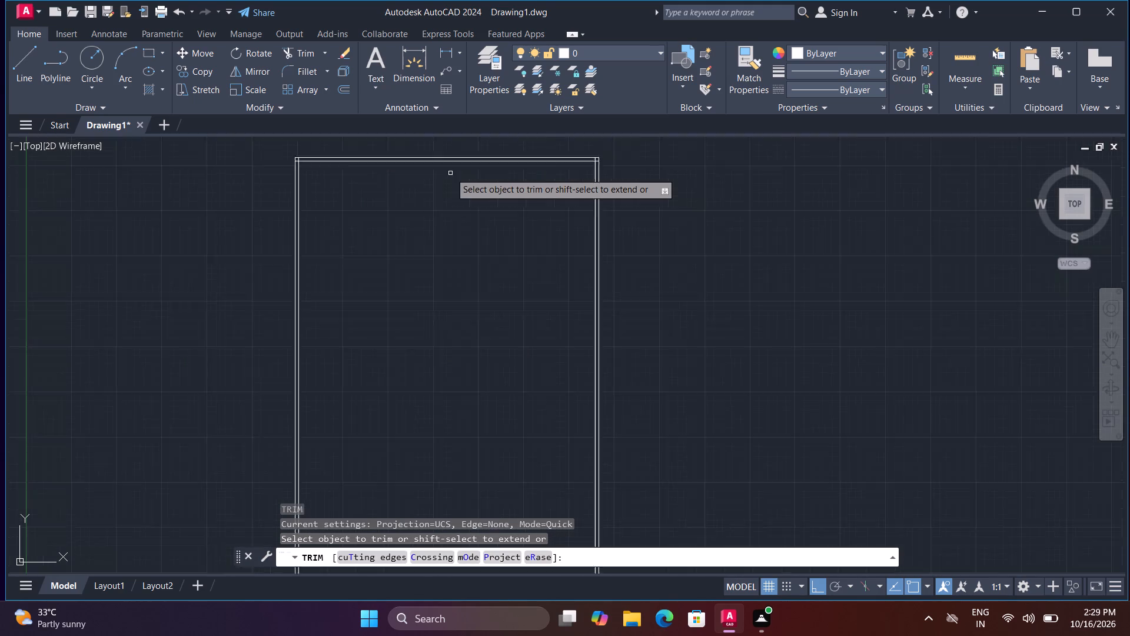
scroll(450, 173, "up", 2)
middle_click_drag(384, 210, 449, 386)
scroll(123, 324, "up", 2)
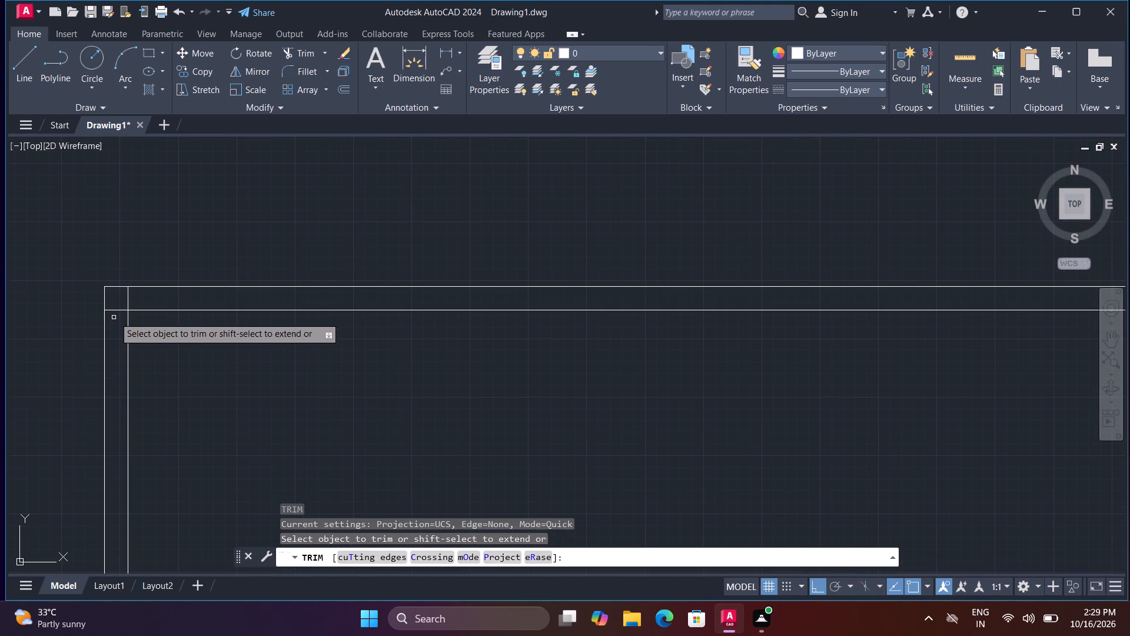
left_click(115, 316)
left_click(115, 299)
left_click(115, 298)
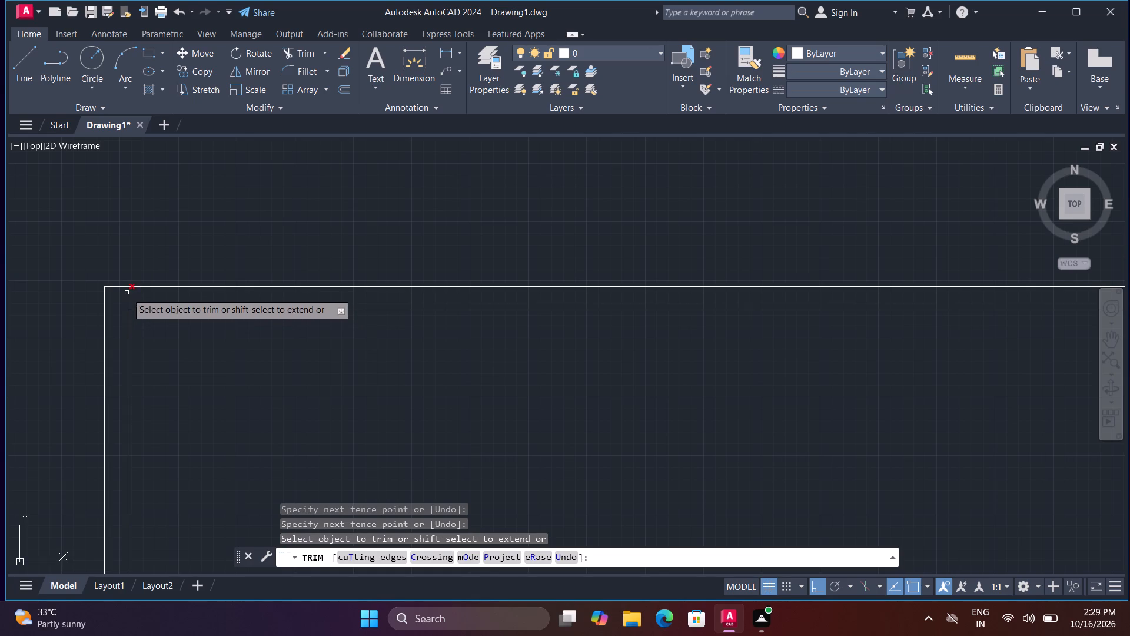
left_click(127, 293)
Trim the overlapping ends of the inner offset lines at the rectangle's top-right corner.
scroll(157, 308, "down", 4)
scroll(485, 275, "up", 5)
scroll(470, 365, "down", 3)
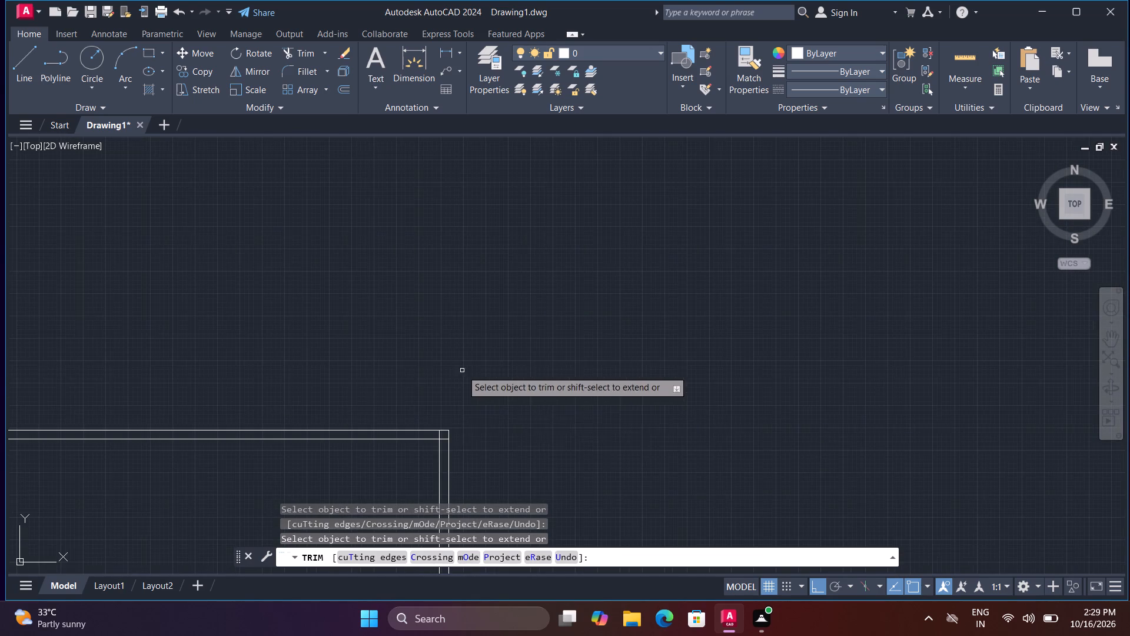
scroll(443, 429, "up", 3)
left_click(344, 464)
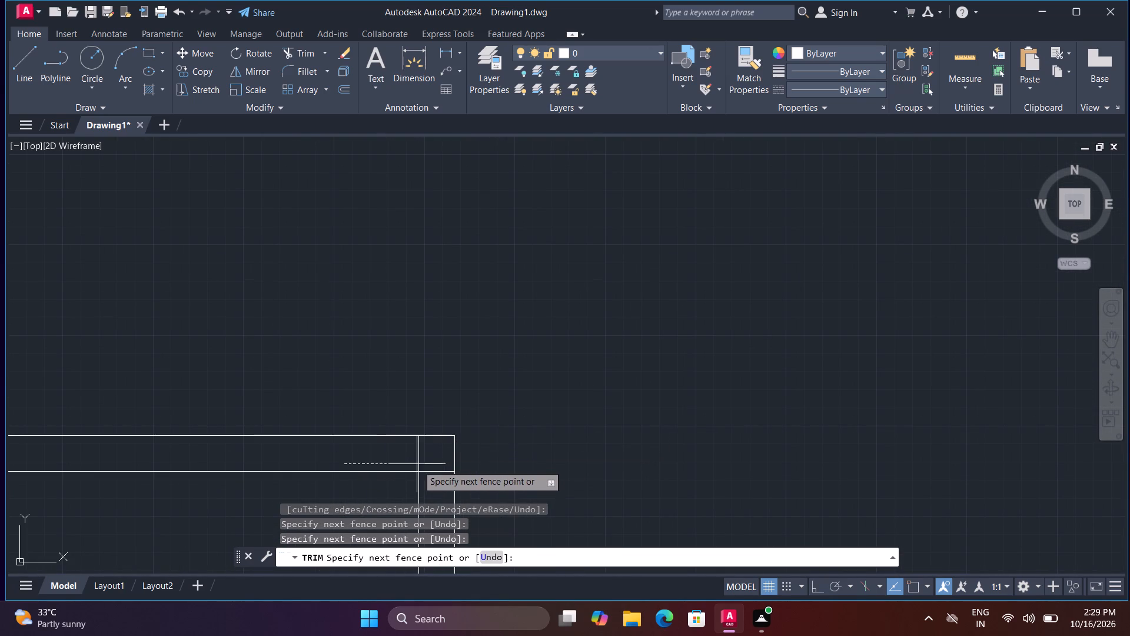
double_click(428, 462)
left_click(428, 469)
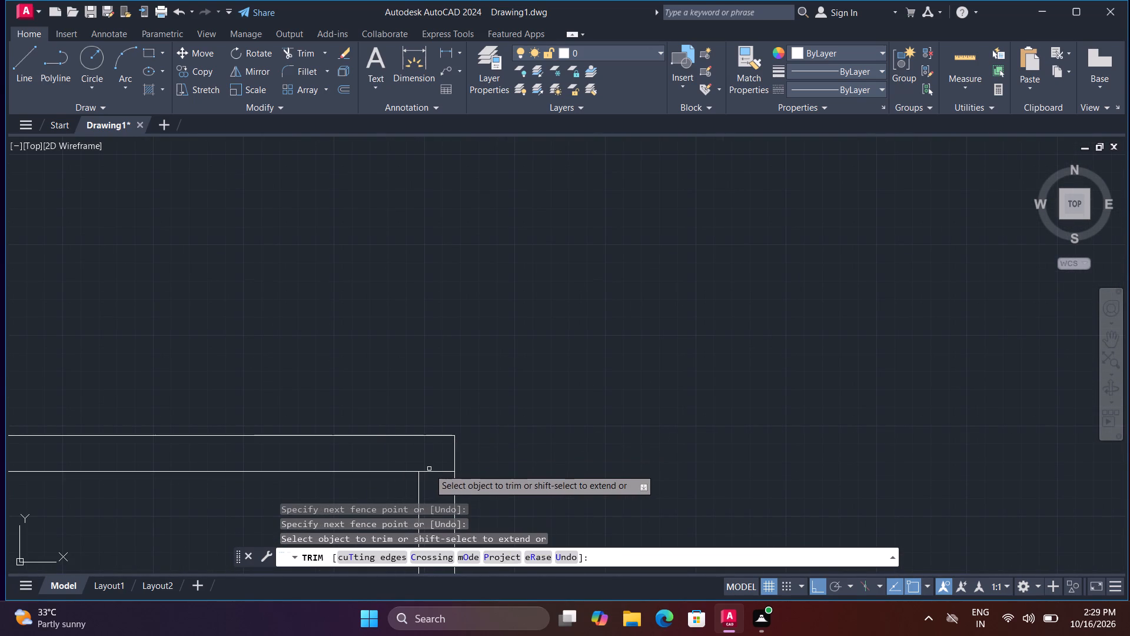
Trim the remaining horizontal stub of the inner top line at the rectangle's top-right corner.
left_click(430, 471)
Trim the overlapping ends of the inner offset lines at the rectangle's bottom-left corner.
scroll(430, 476, "down", 3)
middle_click_drag(429, 476, 629, 142)
scroll(613, 198, "down", 3)
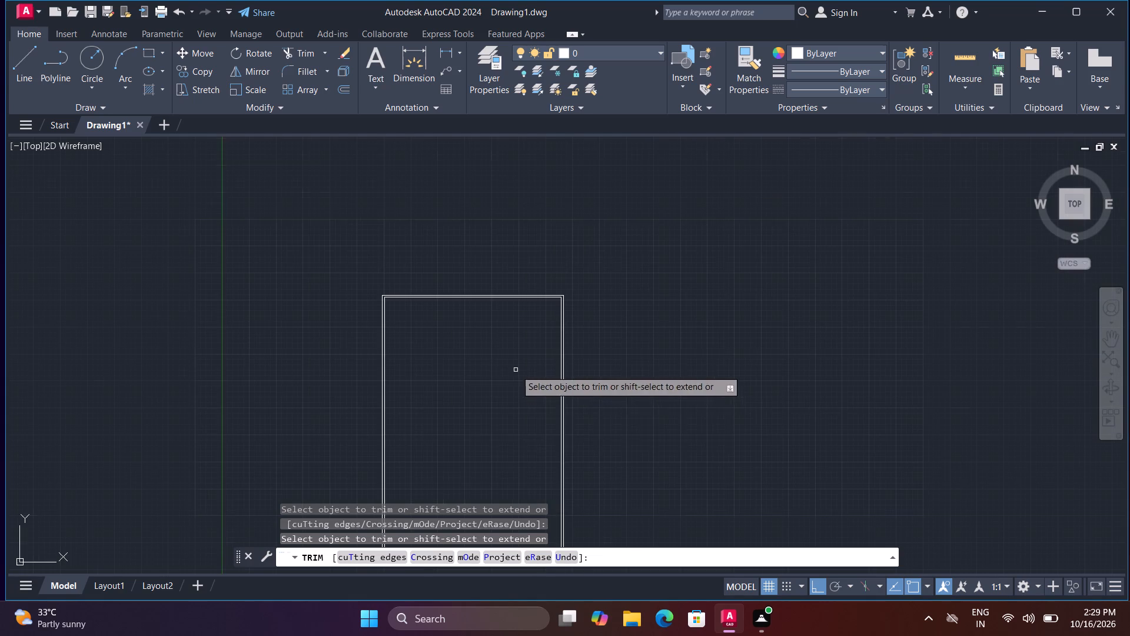
middle_click_drag(507, 420, 524, 205)
scroll(364, 383, "up", 4)
middle_click_drag(564, 240, 551, 260)
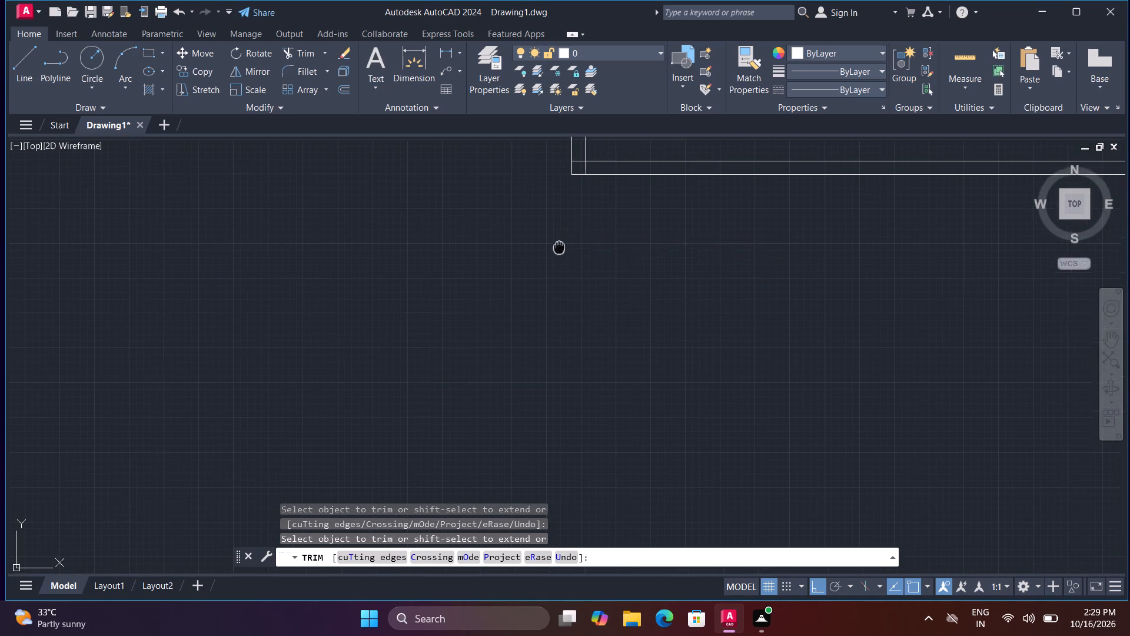
middle_click_drag(551, 260, 414, 405)
scroll(423, 356, "up", 2)
left_click(450, 252)
left_click(441, 296)
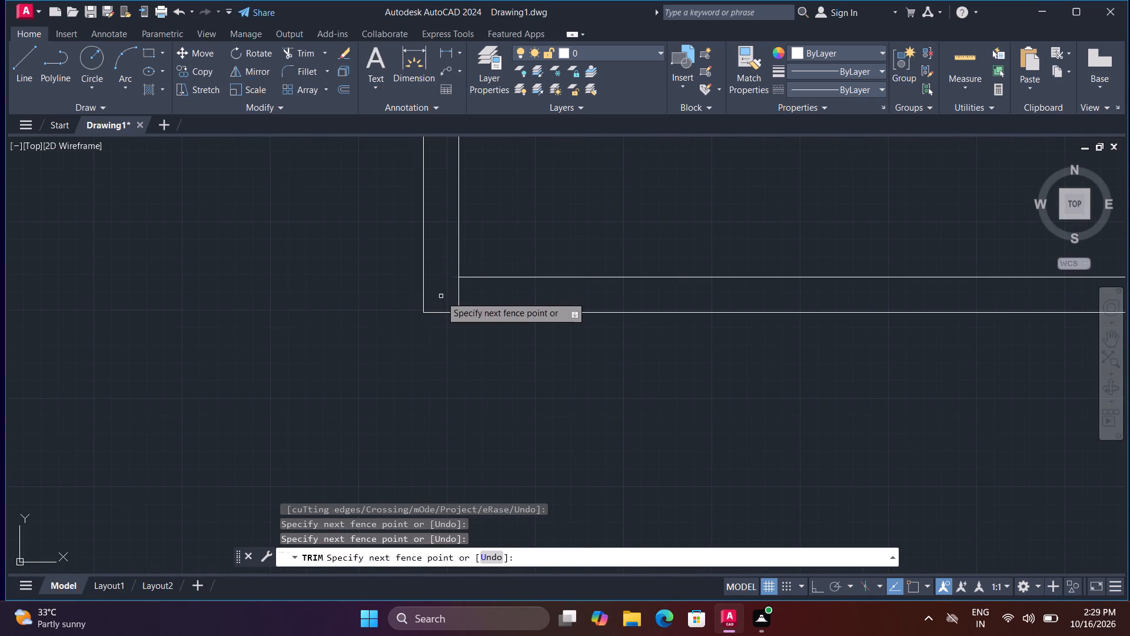
left_click(443, 287)
left_click(478, 287)
Trim the overlapping ends of the inner offset lines at the rectangle's bottom-right corner.
scroll(510, 296, "down", 4)
scroll(946, 338, "up", 2)
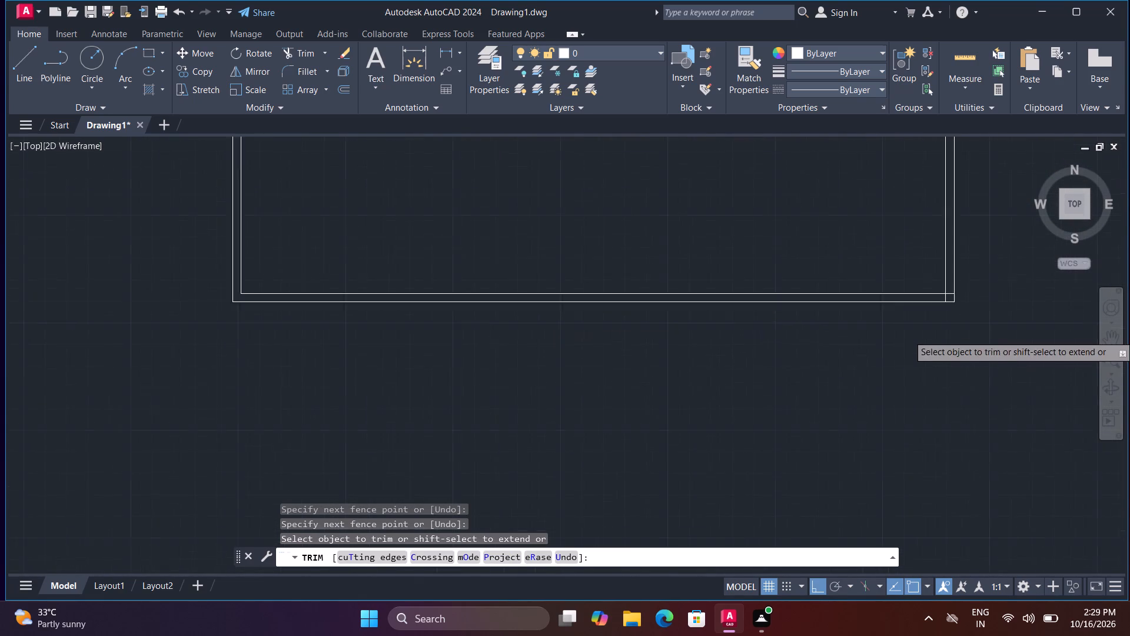
scroll(960, 332, "up", 3)
scroll(932, 210, "down", 2)
left_click(915, 160)
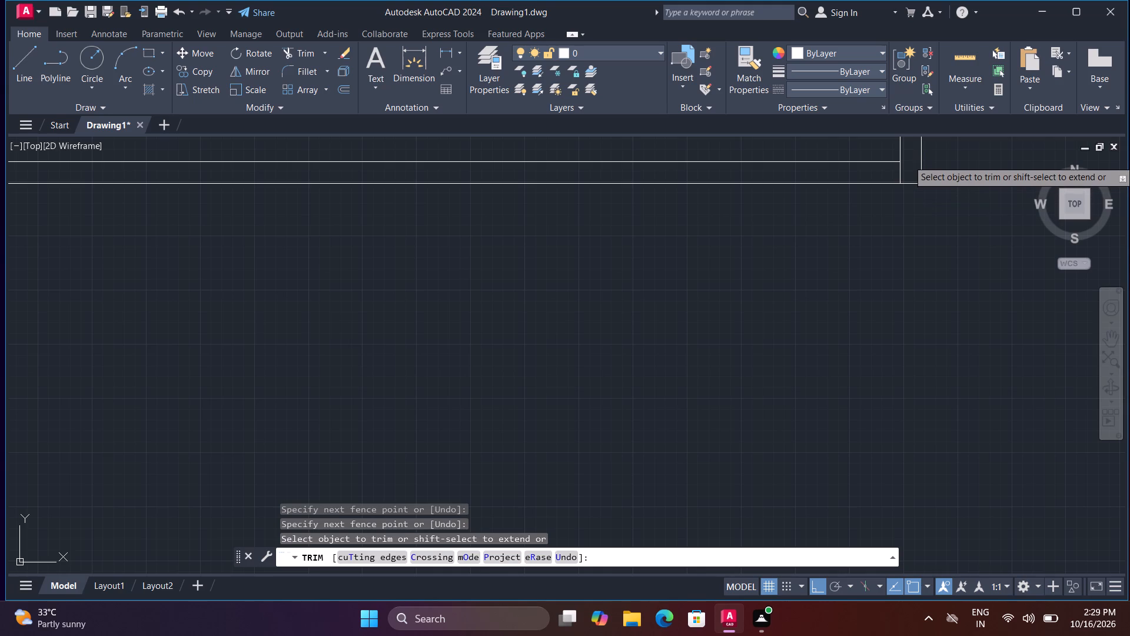
left_click(898, 175)
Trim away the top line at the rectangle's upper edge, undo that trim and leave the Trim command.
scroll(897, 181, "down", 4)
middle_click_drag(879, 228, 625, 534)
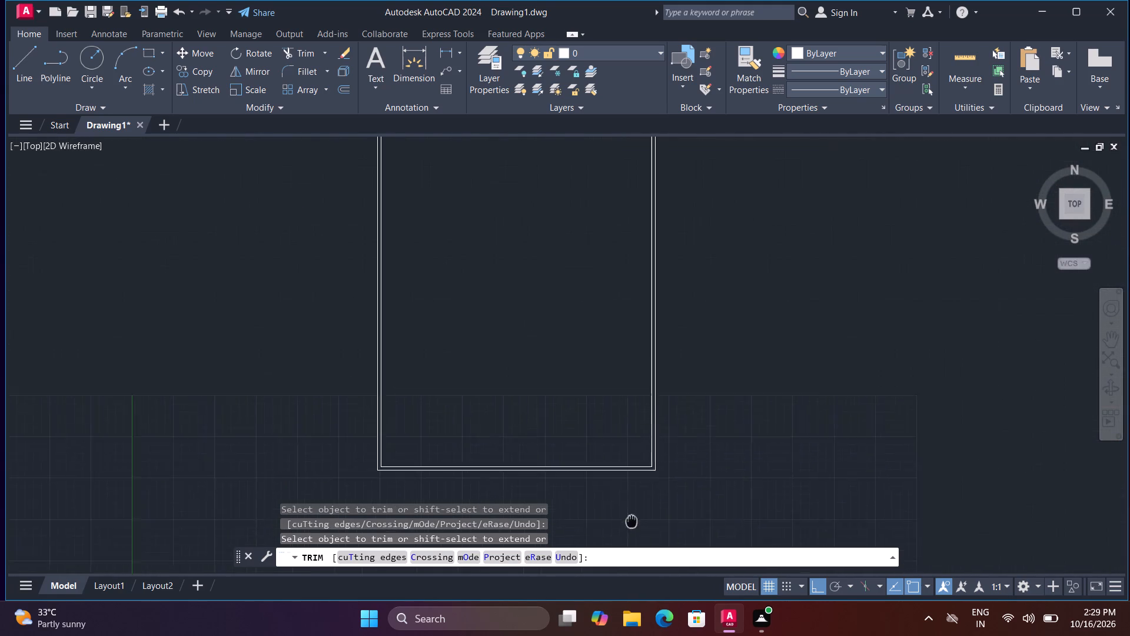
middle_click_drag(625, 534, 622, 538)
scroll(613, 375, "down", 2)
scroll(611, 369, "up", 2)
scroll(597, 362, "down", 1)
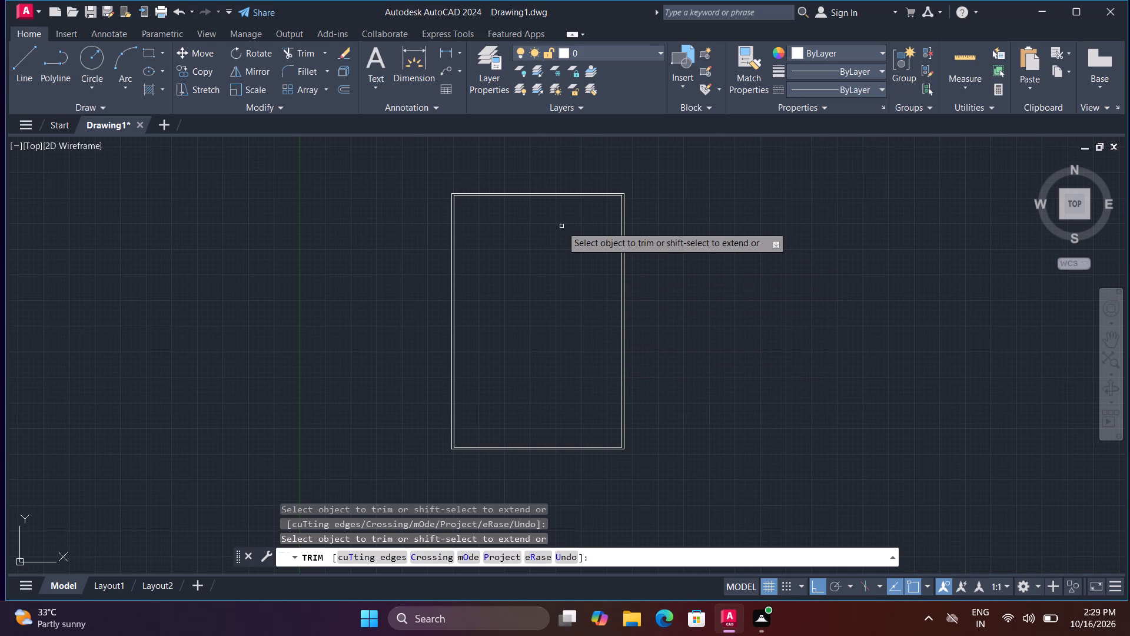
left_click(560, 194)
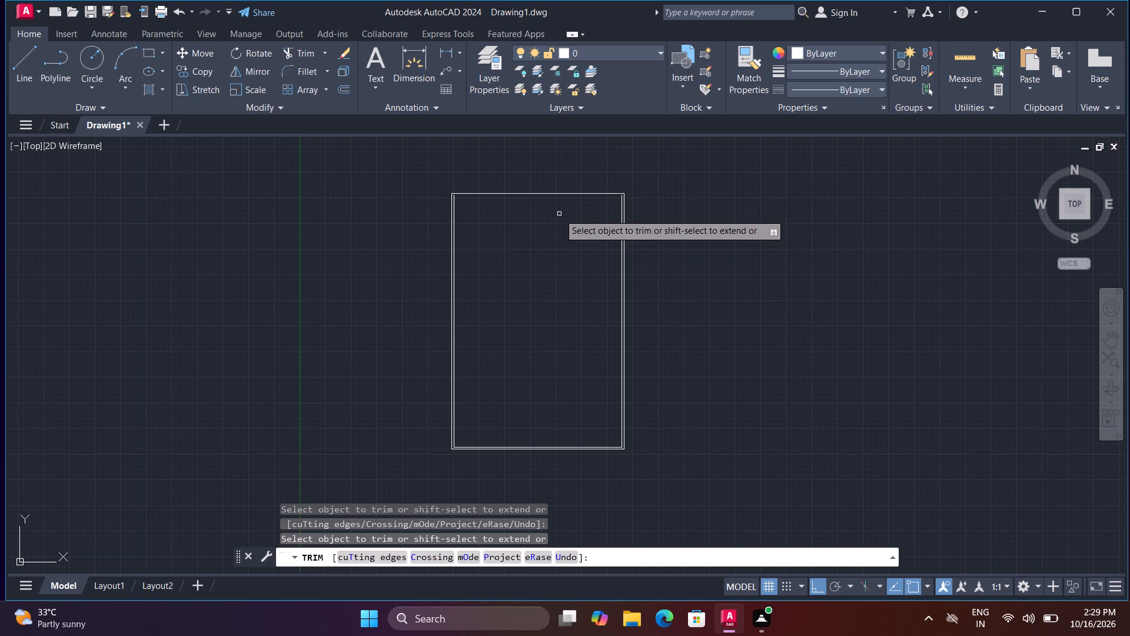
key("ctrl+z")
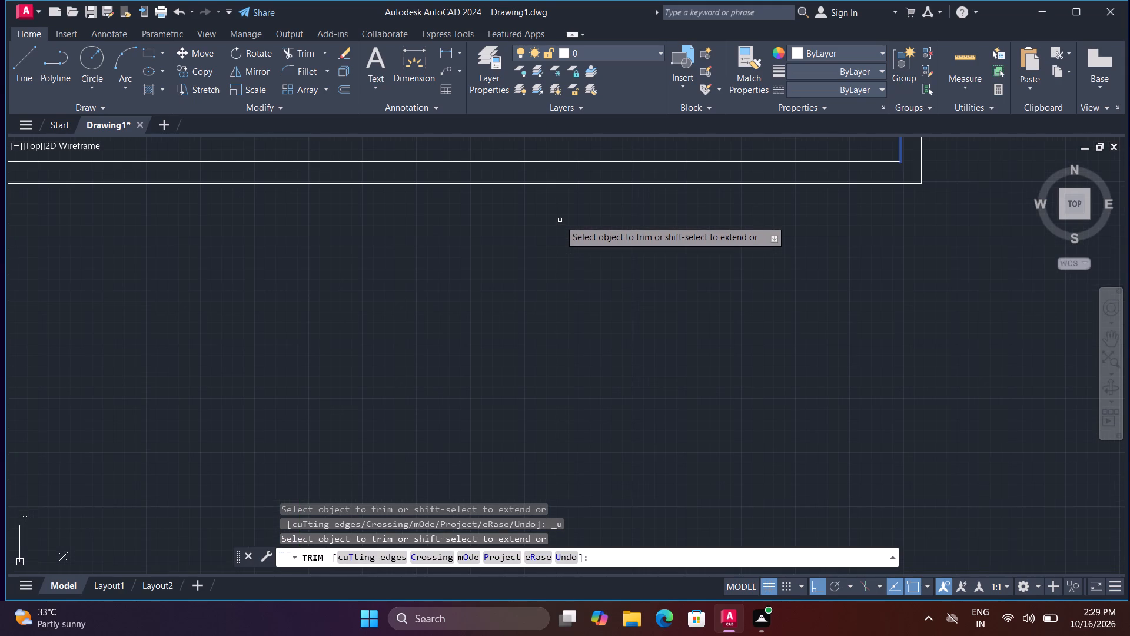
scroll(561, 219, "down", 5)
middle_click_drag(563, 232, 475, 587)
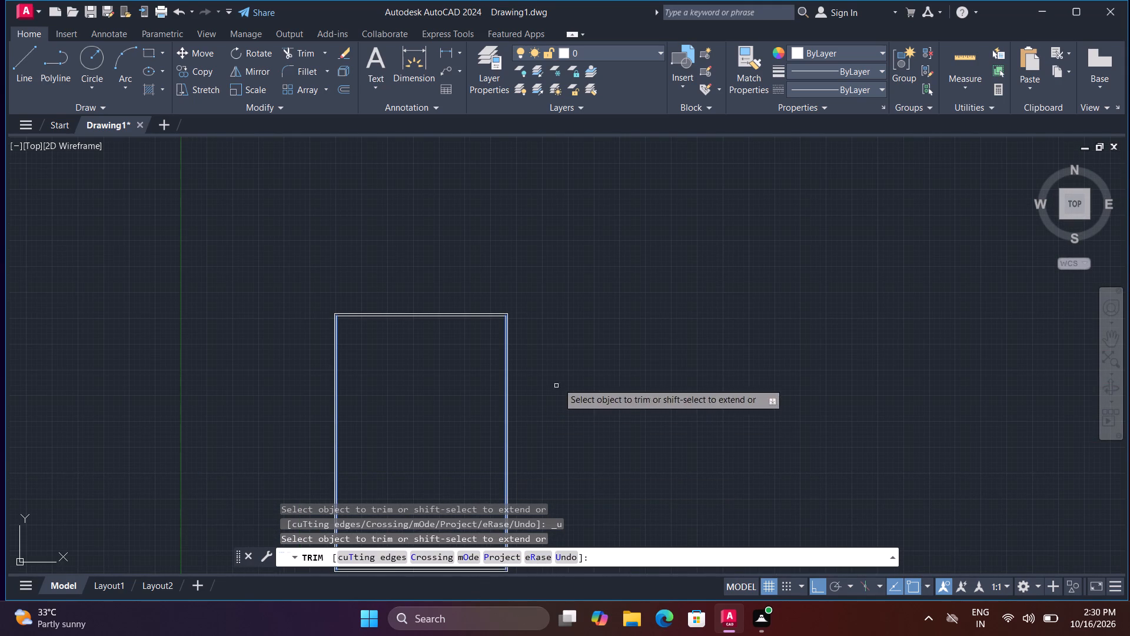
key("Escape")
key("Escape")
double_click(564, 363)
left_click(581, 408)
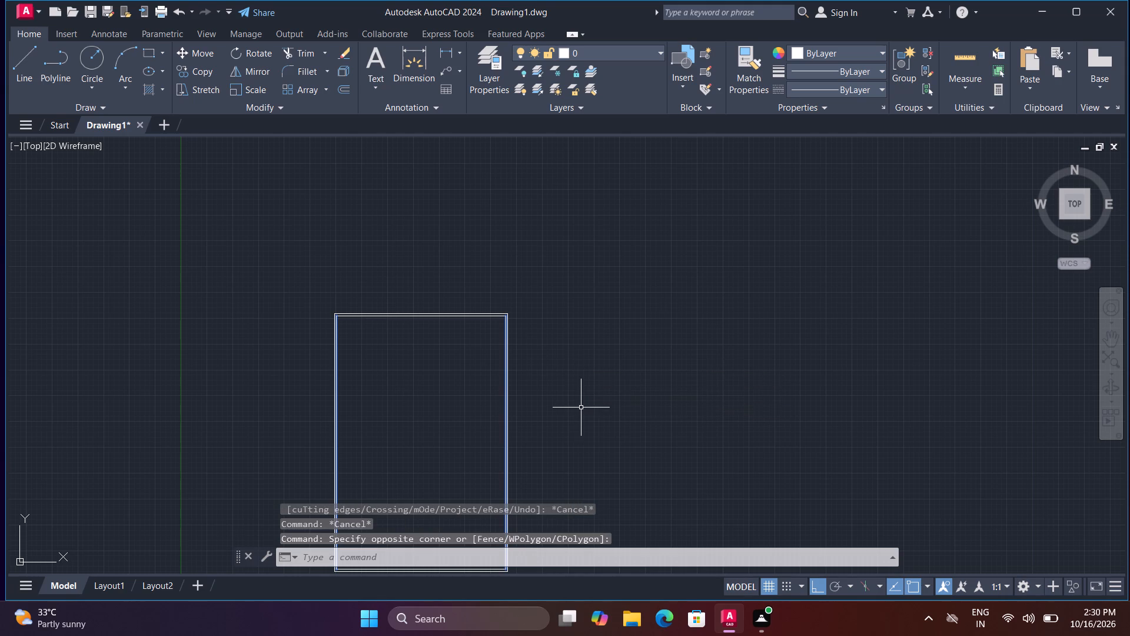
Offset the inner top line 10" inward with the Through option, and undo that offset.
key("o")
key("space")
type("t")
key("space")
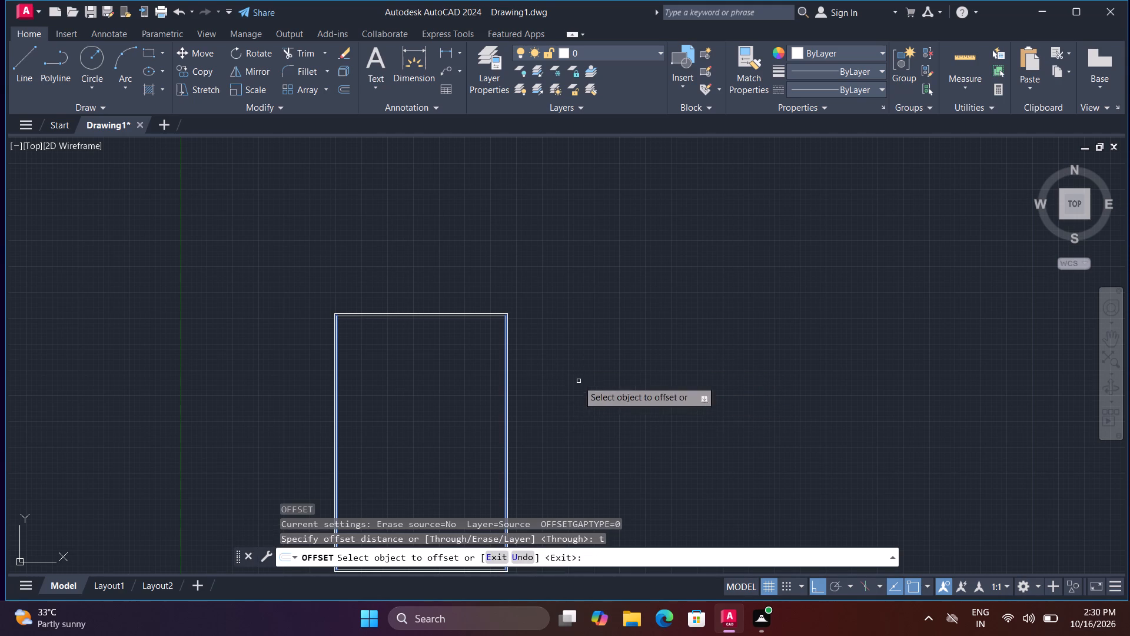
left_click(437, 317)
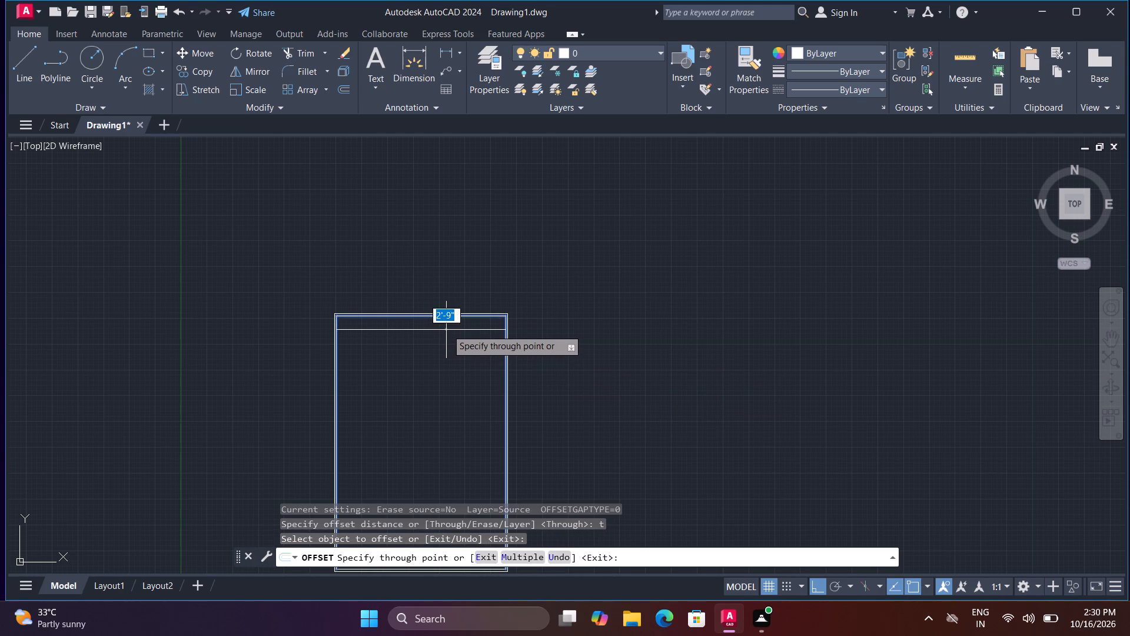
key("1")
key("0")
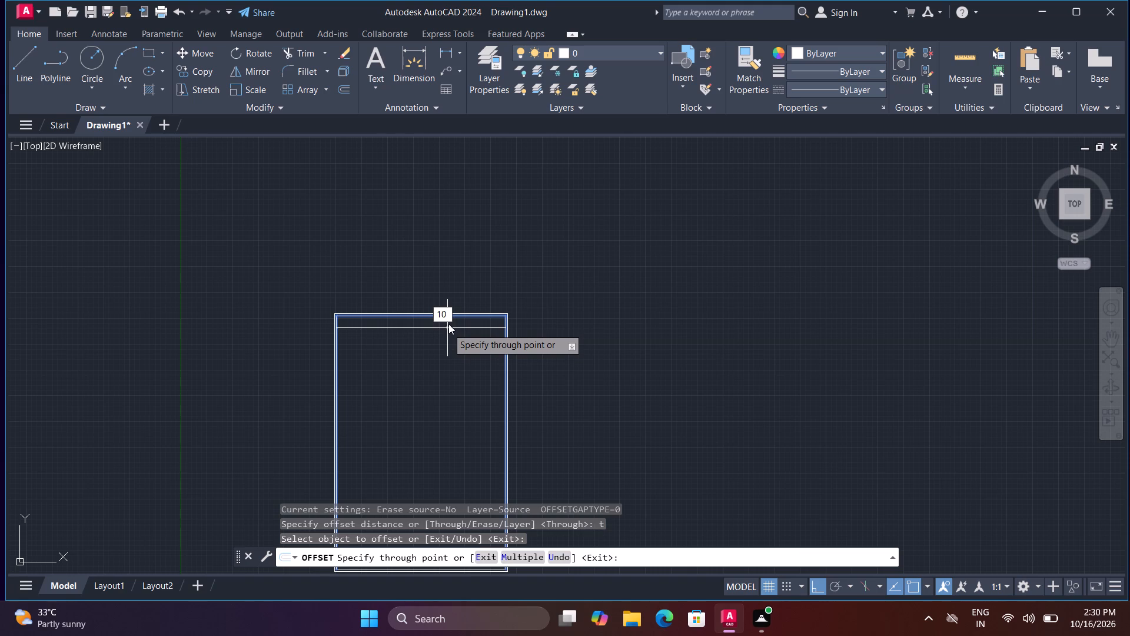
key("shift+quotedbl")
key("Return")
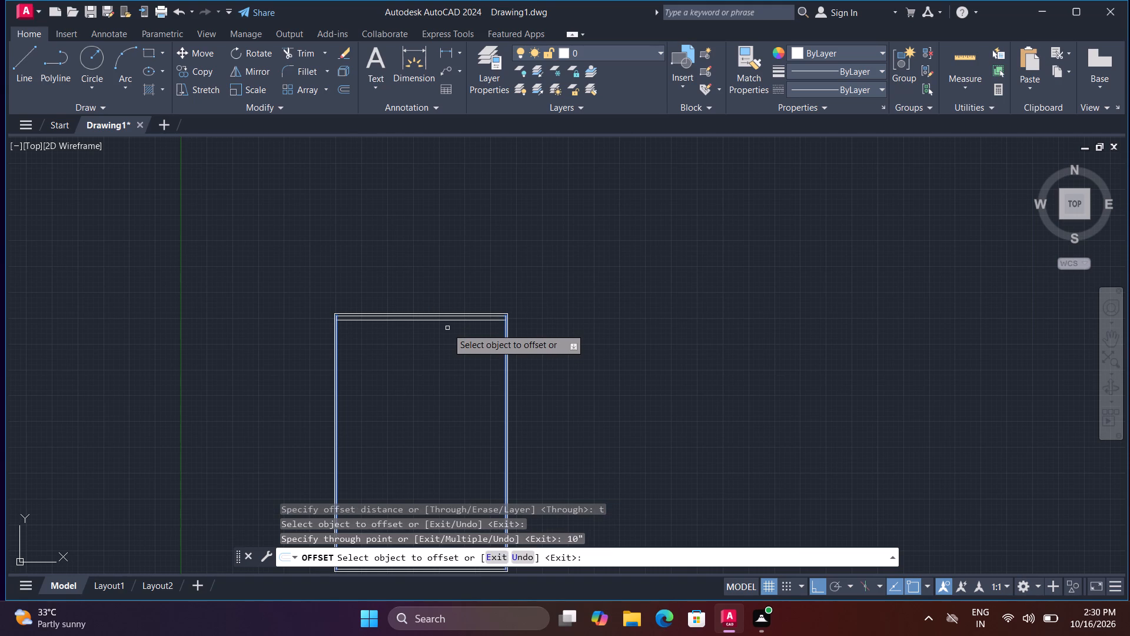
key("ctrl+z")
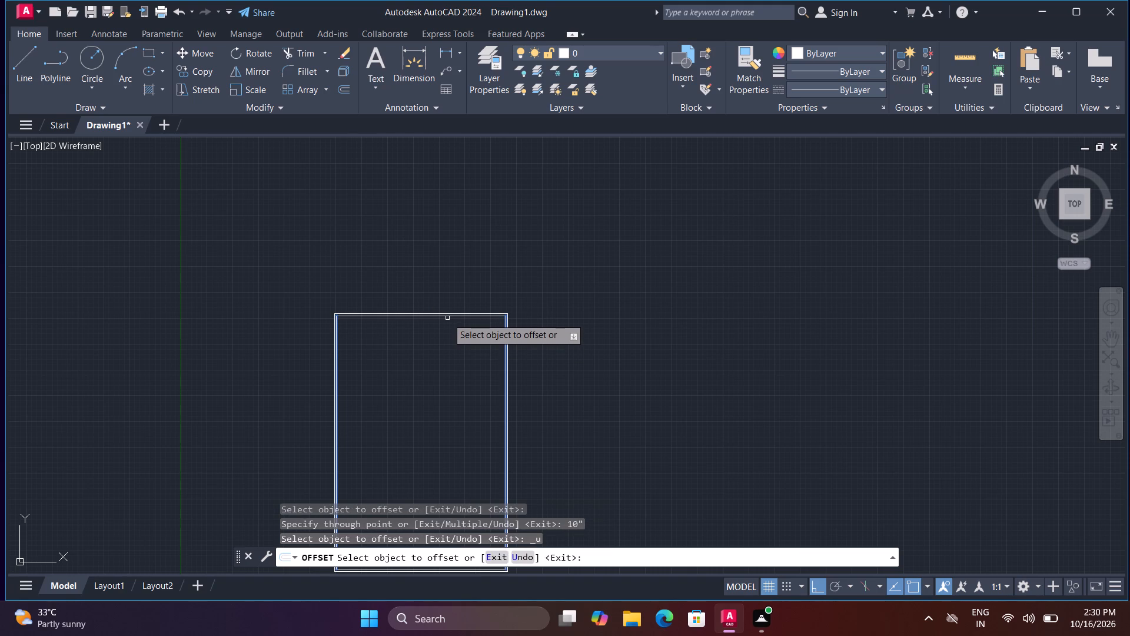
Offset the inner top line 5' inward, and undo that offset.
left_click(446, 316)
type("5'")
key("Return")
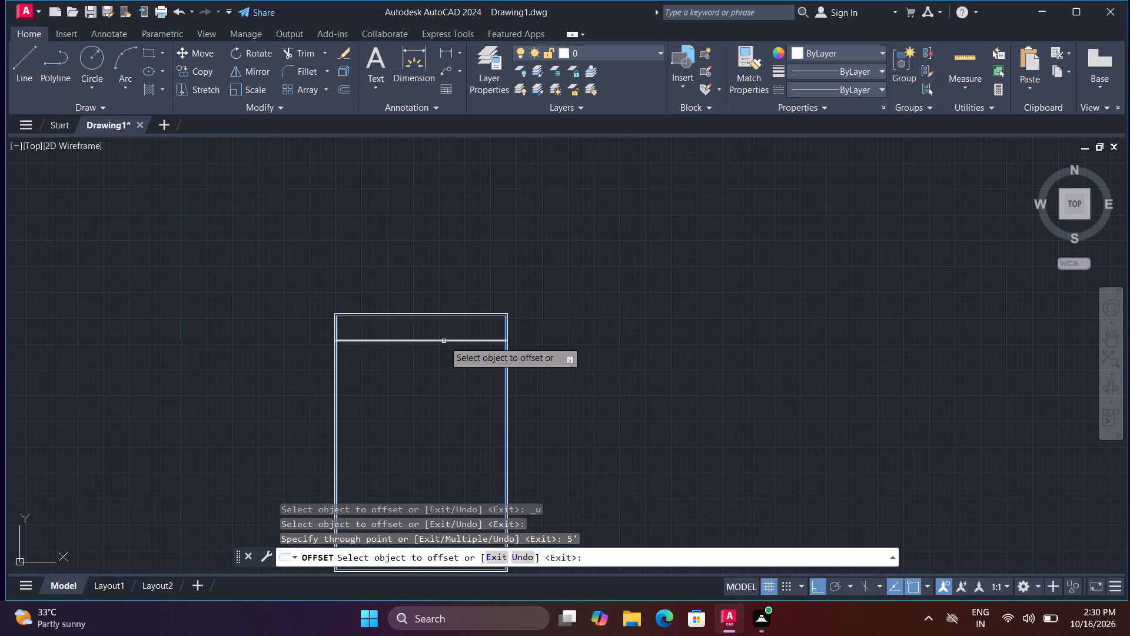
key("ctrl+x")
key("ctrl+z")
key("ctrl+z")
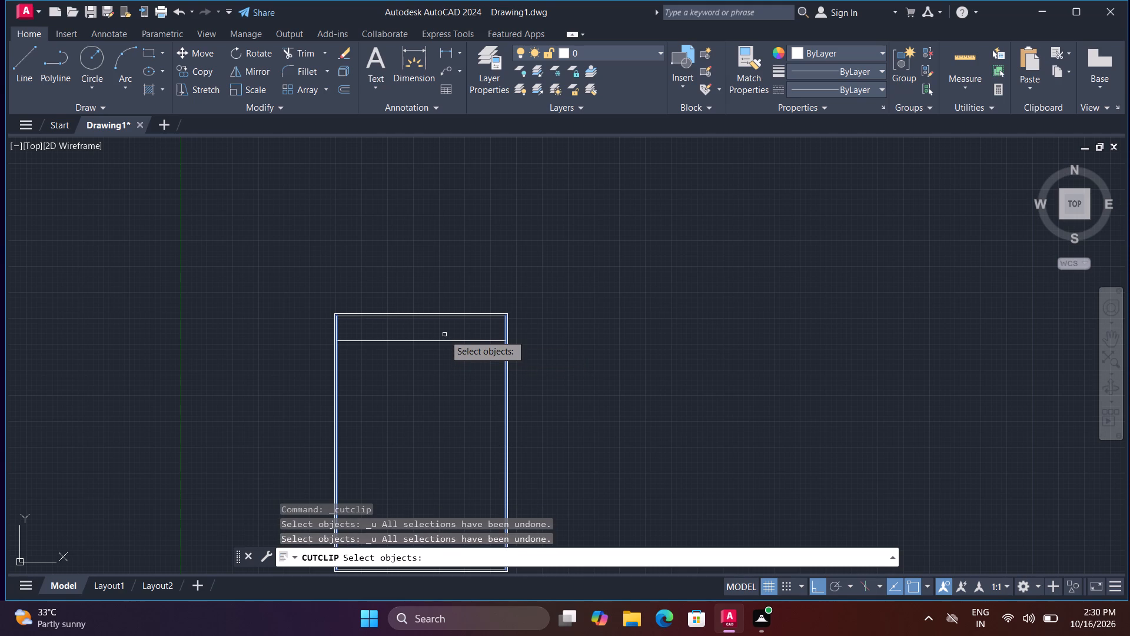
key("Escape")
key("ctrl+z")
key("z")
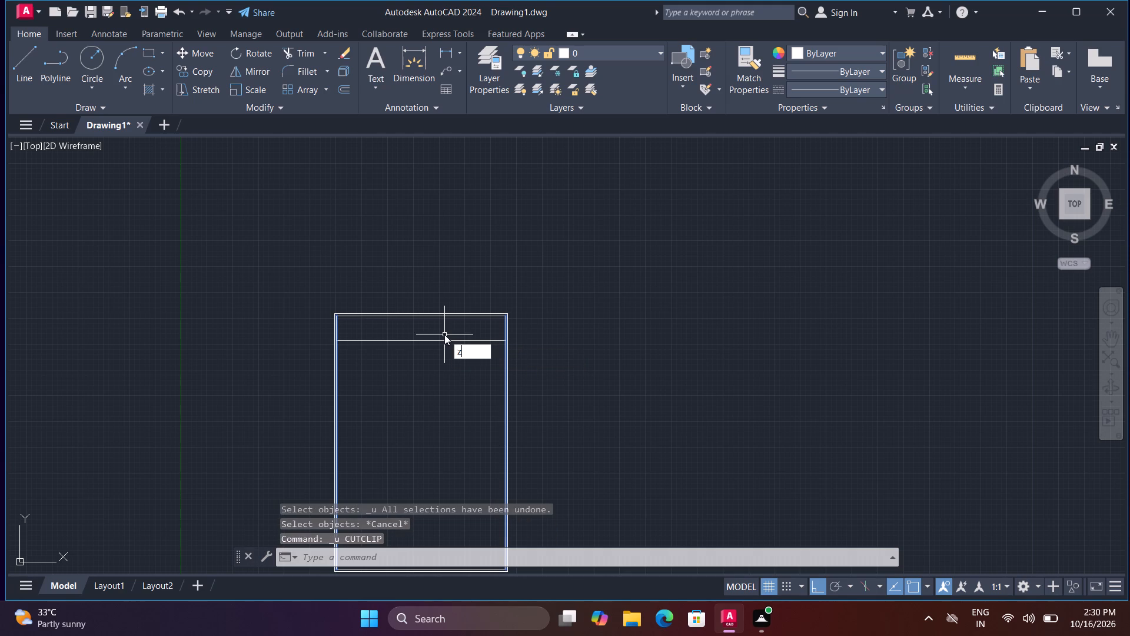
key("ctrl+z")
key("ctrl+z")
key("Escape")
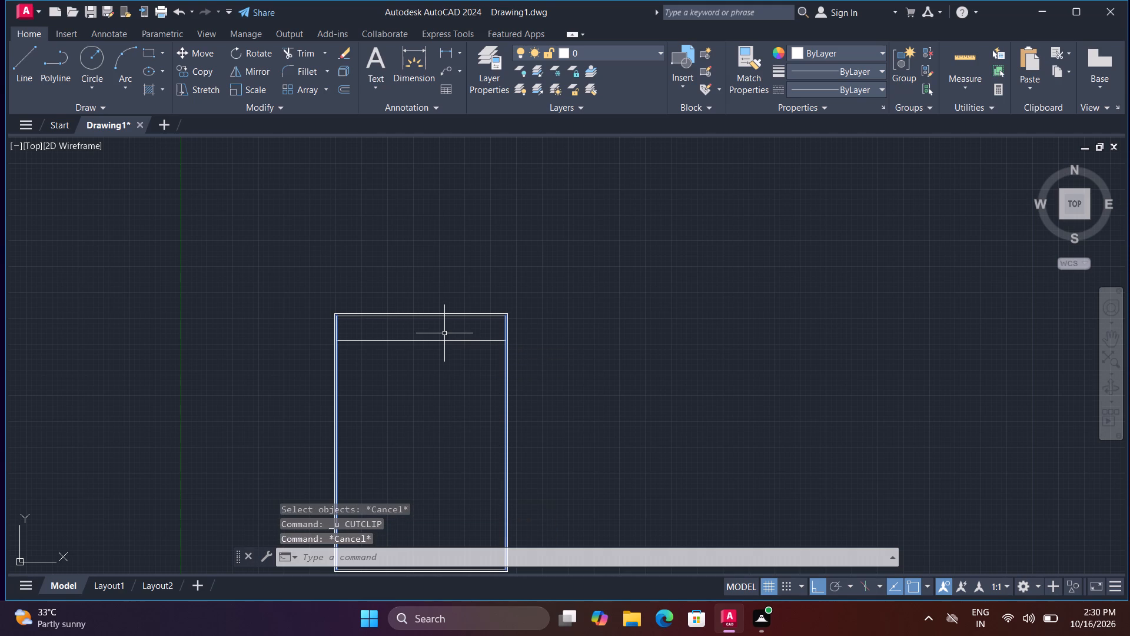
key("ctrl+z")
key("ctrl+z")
Offset the rectangle's inner top line 3' inward, using the Through option.
key("o")
key("space")
type("t")
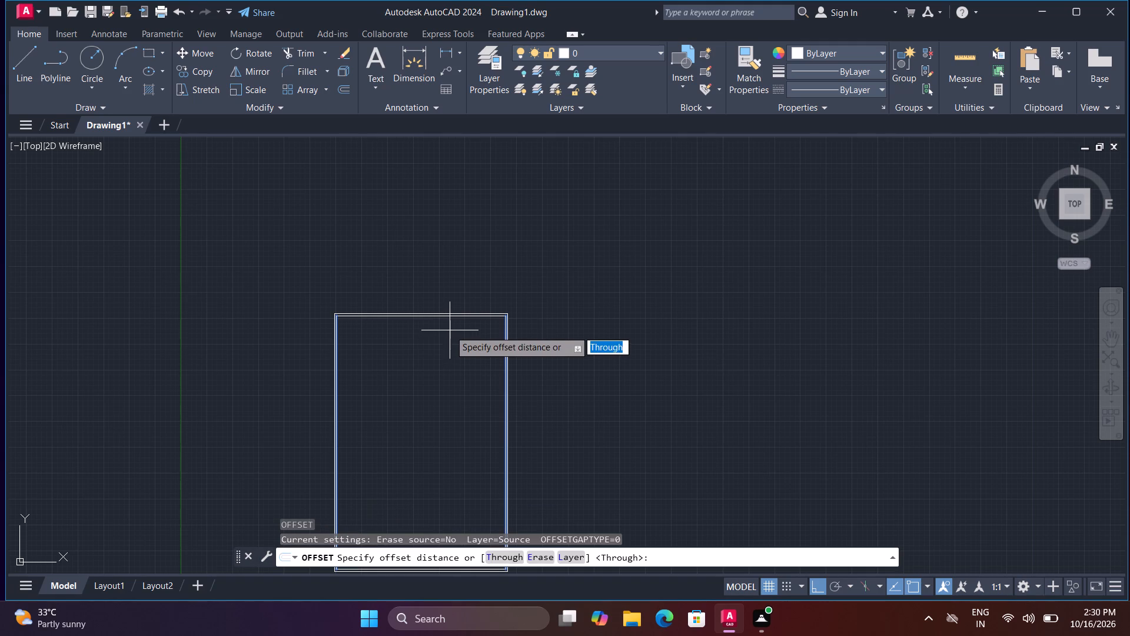
key("space")
left_click(451, 316)
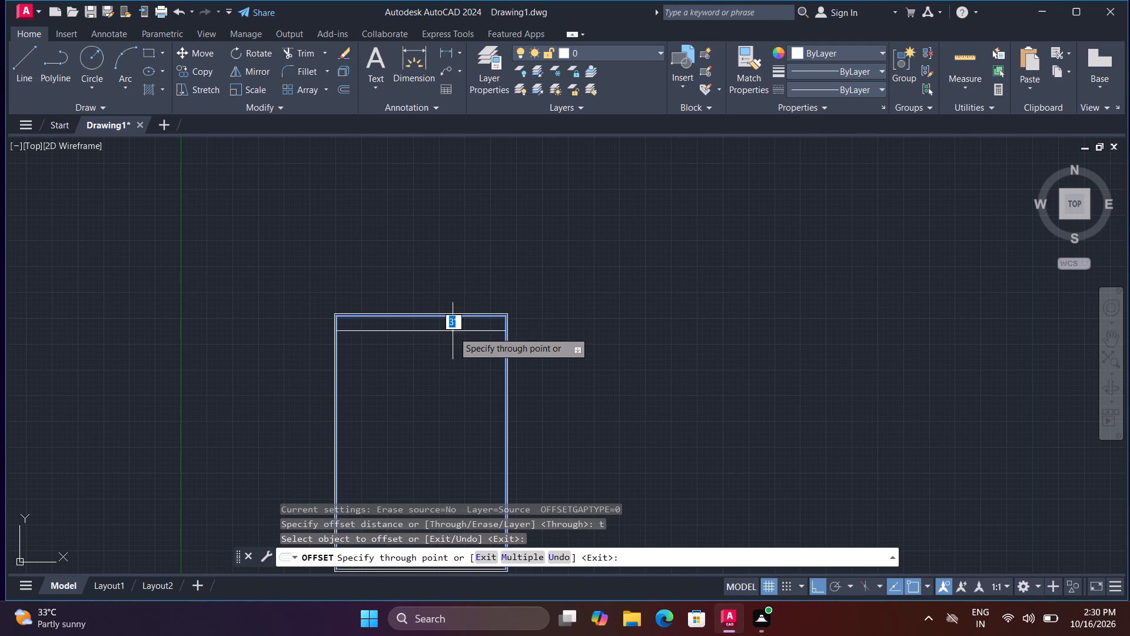
key("3")
key("apostrophe")
key("Return")
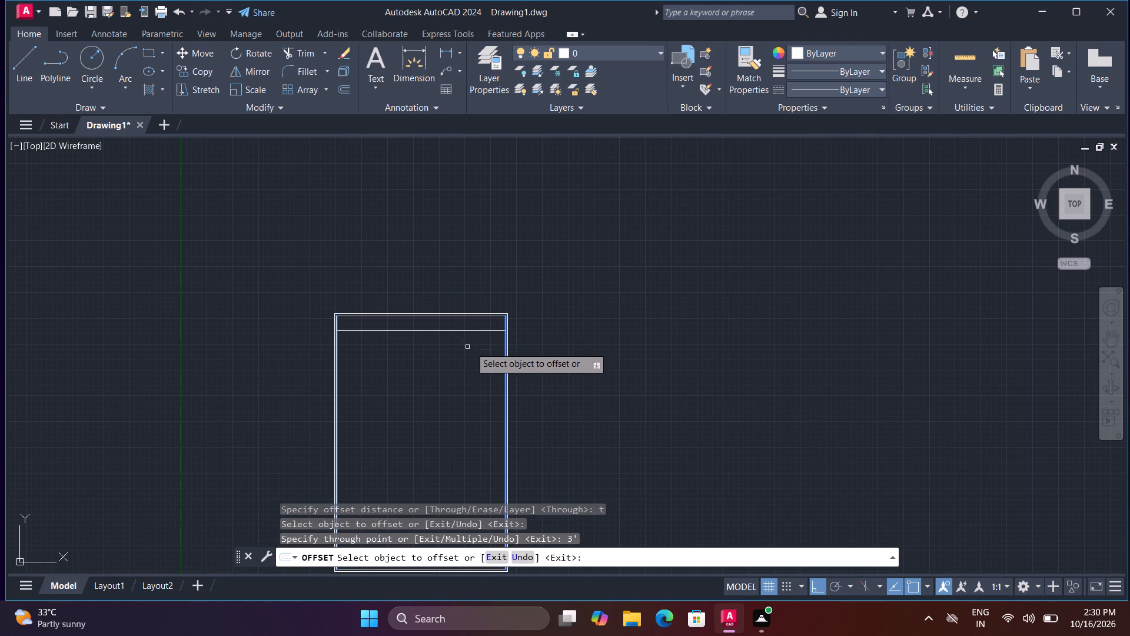
Offset the rectangle's inner right line 3' inward.
scroll(498, 363, "up", 2)
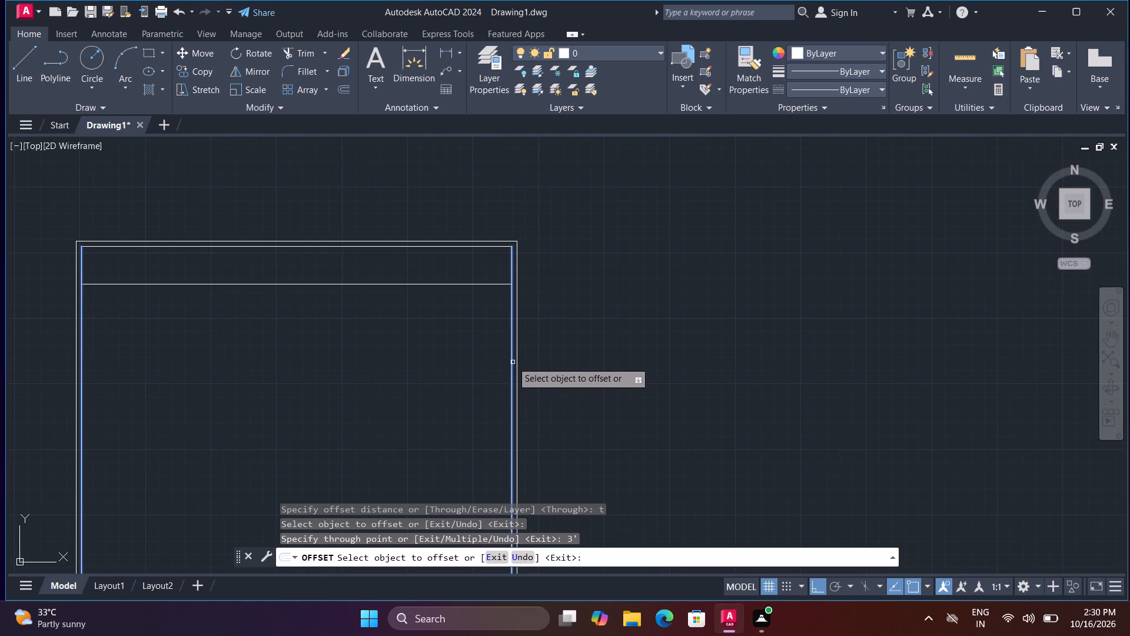
left_click(511, 360)
key("3")
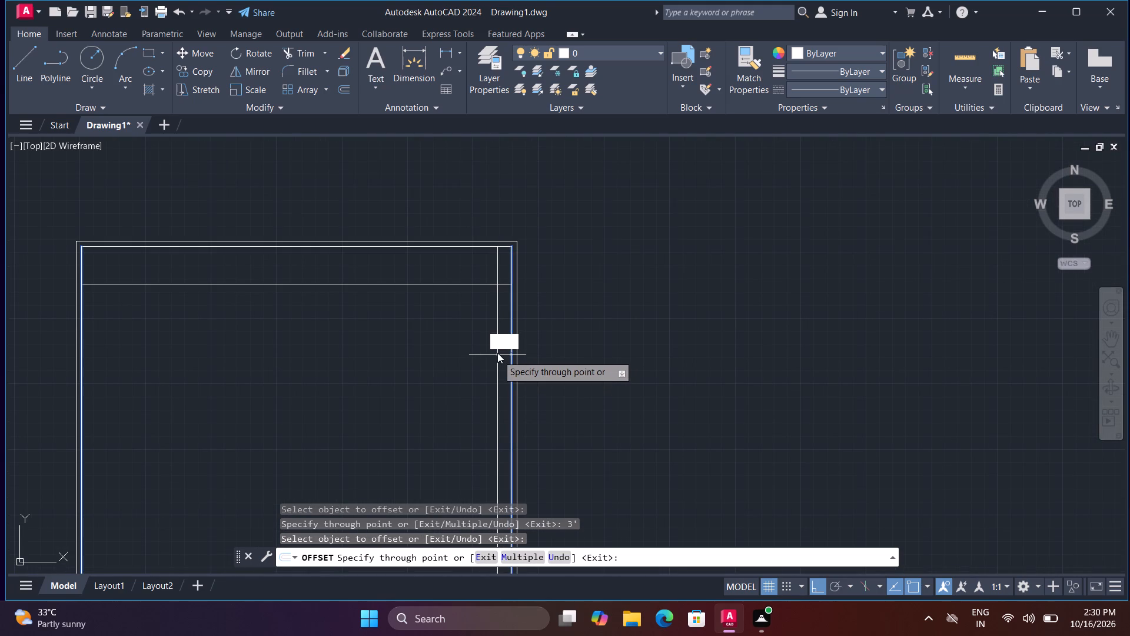
key("apostrophe")
key("Return")
Offset the rectangle's inner left line 3' inward and end the Offset command.
scroll(497, 363, "down", 3)
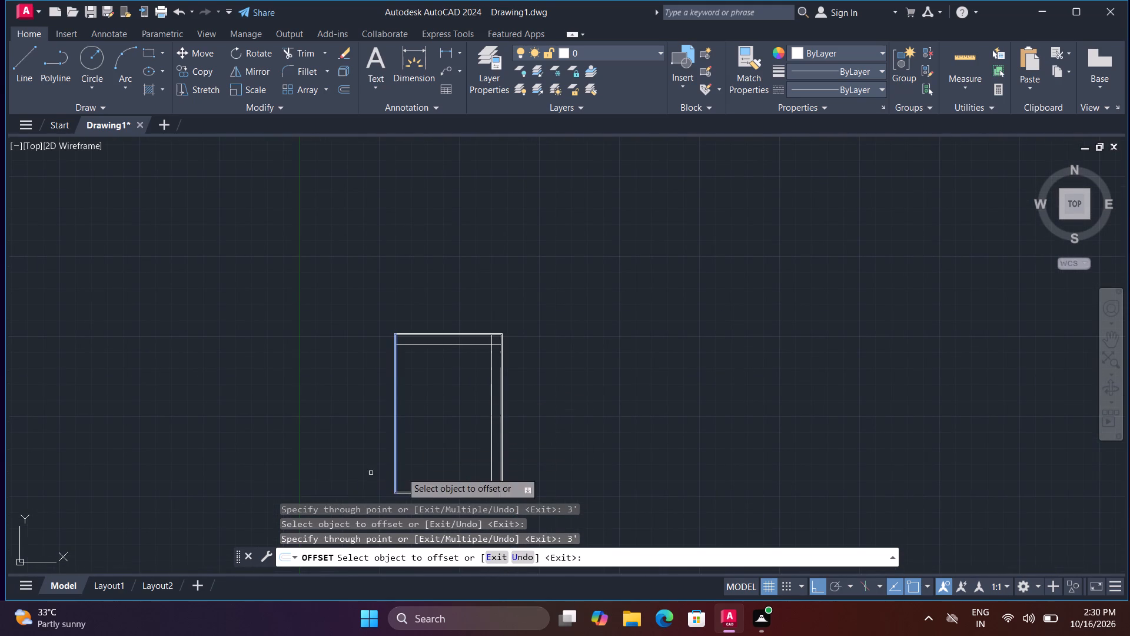
scroll(449, 446, "up", 4)
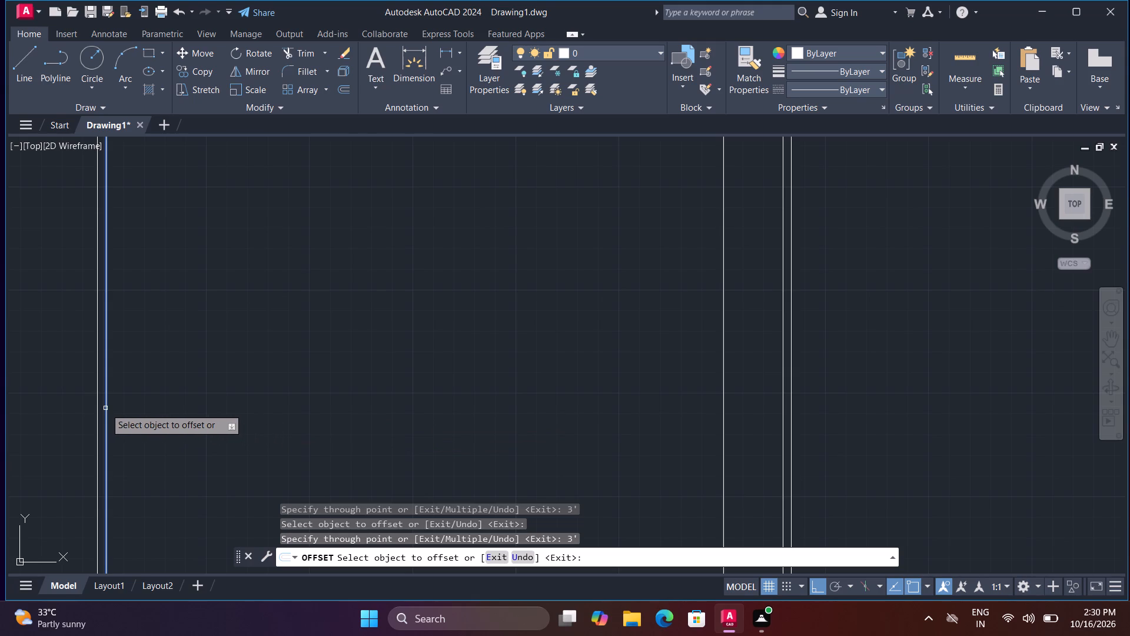
left_click(105, 408)
key("3")
key("apostrophe")
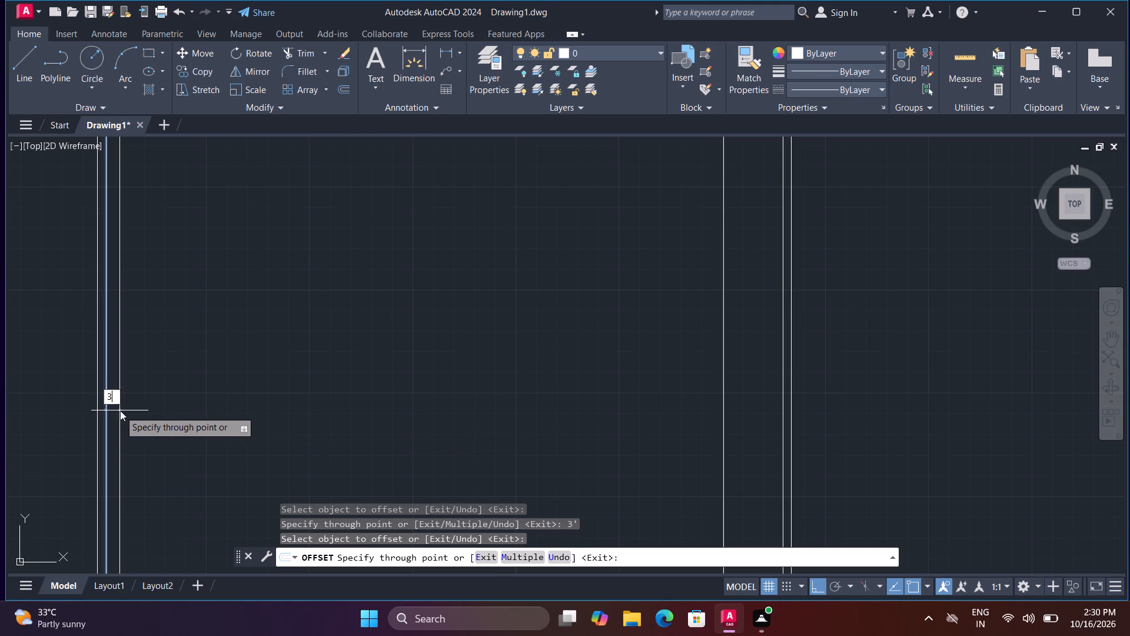
key("Return")
scroll(212, 420, "down", 4)
key("Escape")
Trim the overlapping ends of the 3' offset lines where they cross near the top-left corner.
type("tr")
key("space")
scroll(214, 314, "up", 2)
middle_click_drag(210, 290, 207, 410)
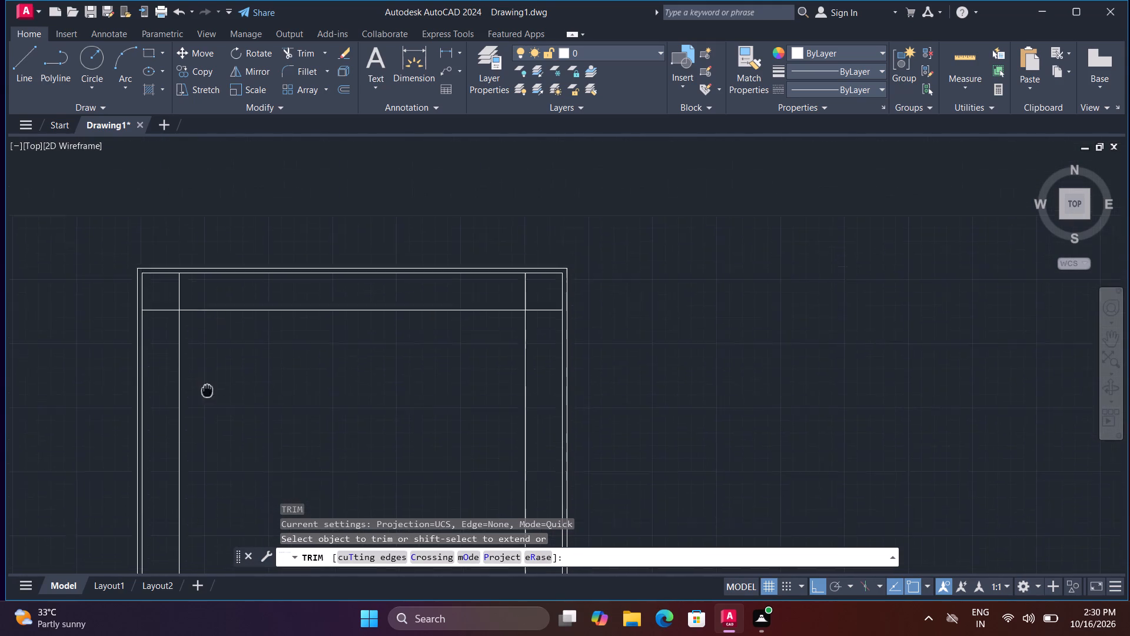
middle_click_drag(207, 410, 210, 436)
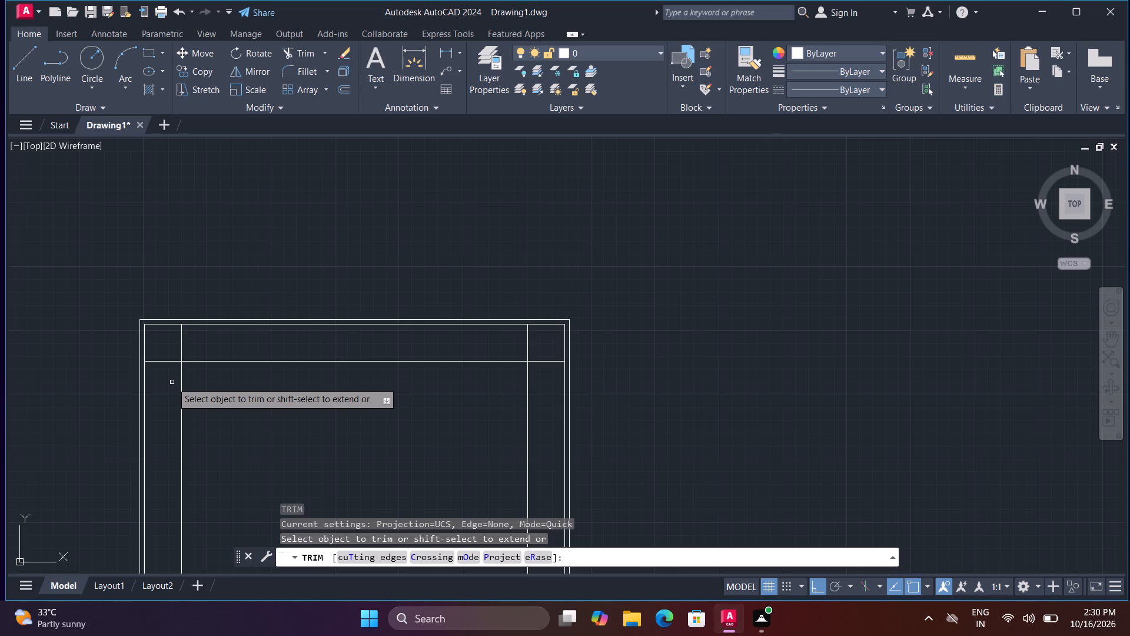
scroll(172, 382, "up", 1)
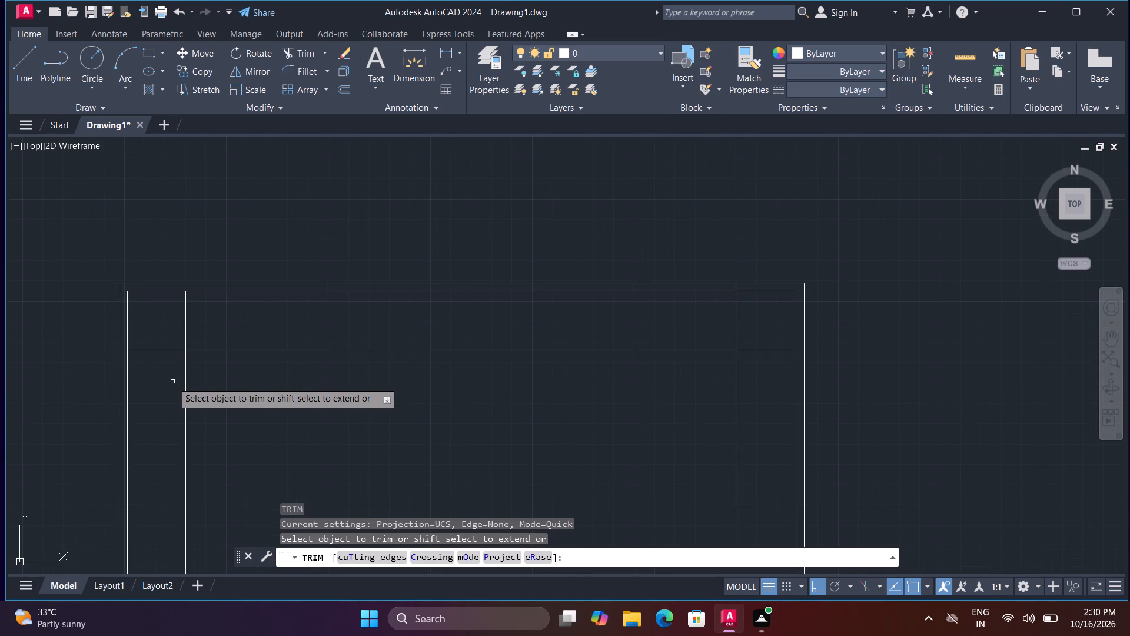
left_click(168, 349)
left_click(182, 330)
left_click(192, 328)
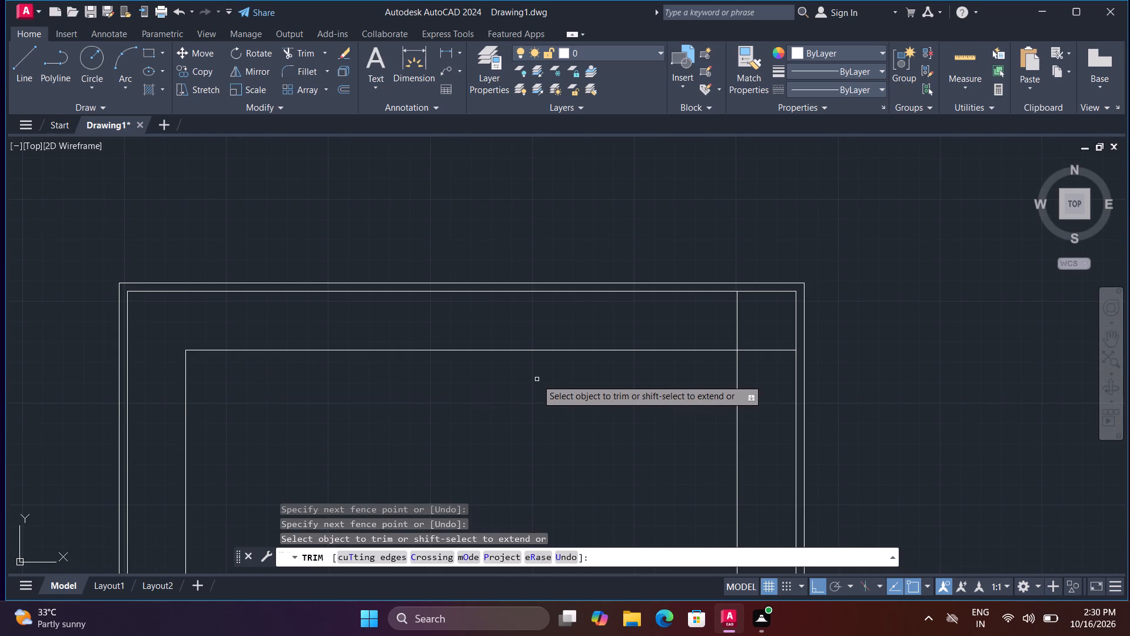
Trim the overlapping ends of the 3' offset lines where they cross near the top-right corner.
left_click(724, 309)
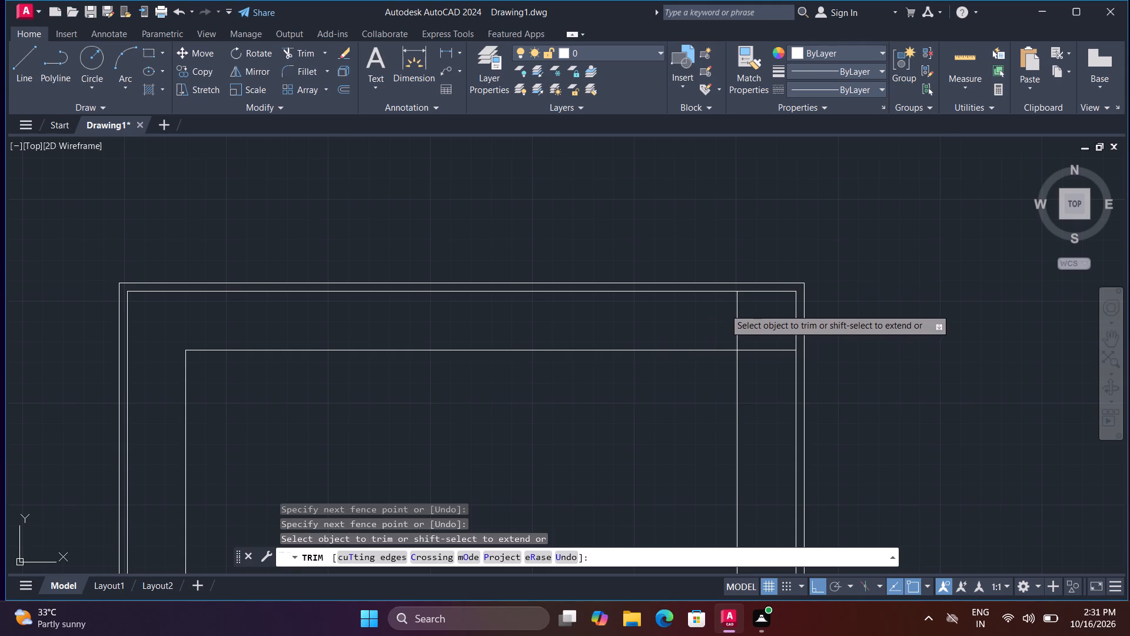
left_click(754, 355)
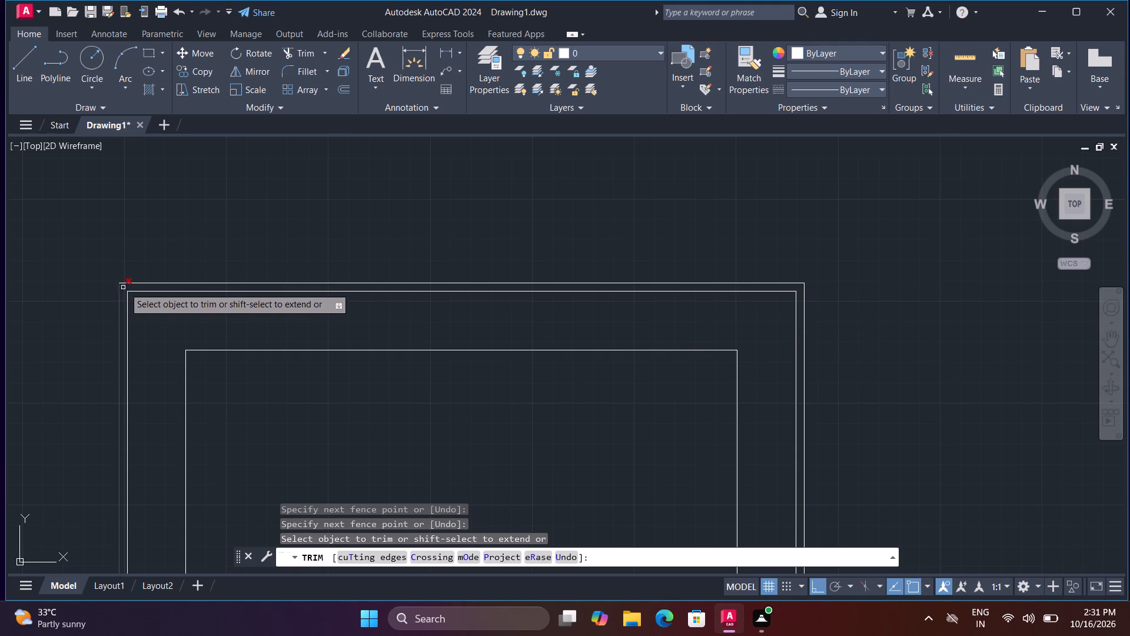
Extend the left wall's inner line up to the outer top line at the rectangle's top-left corner.
left_click(127, 296, "shift")
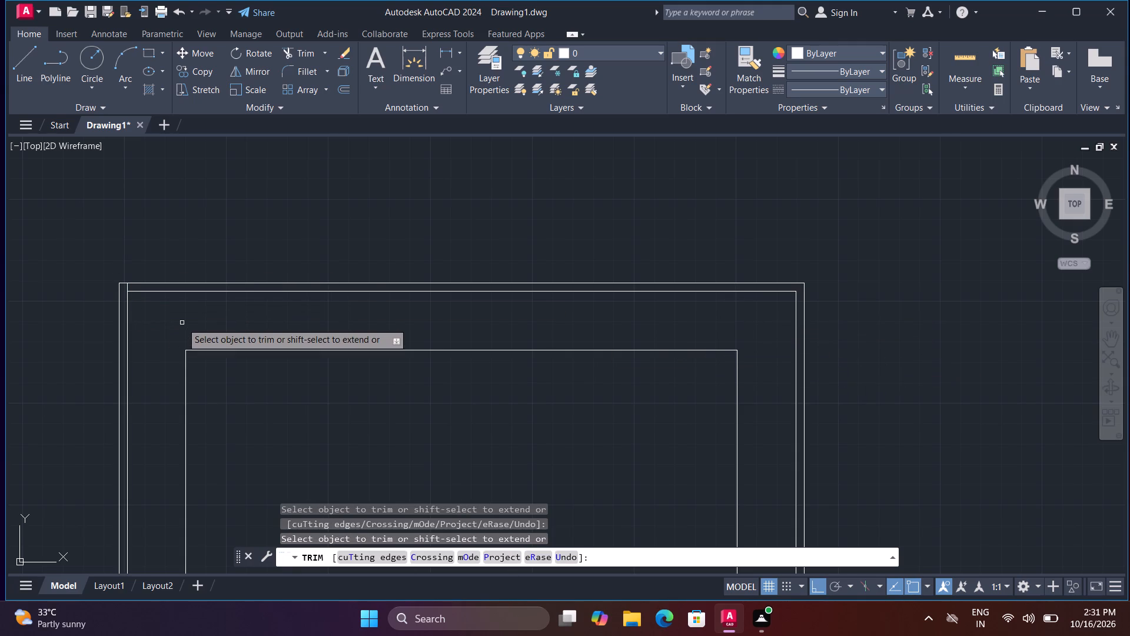
Inspect the trimmed corners and the full floor plan outline, and end the Trim command.
middle_click_drag(159, 347, 159, 329)
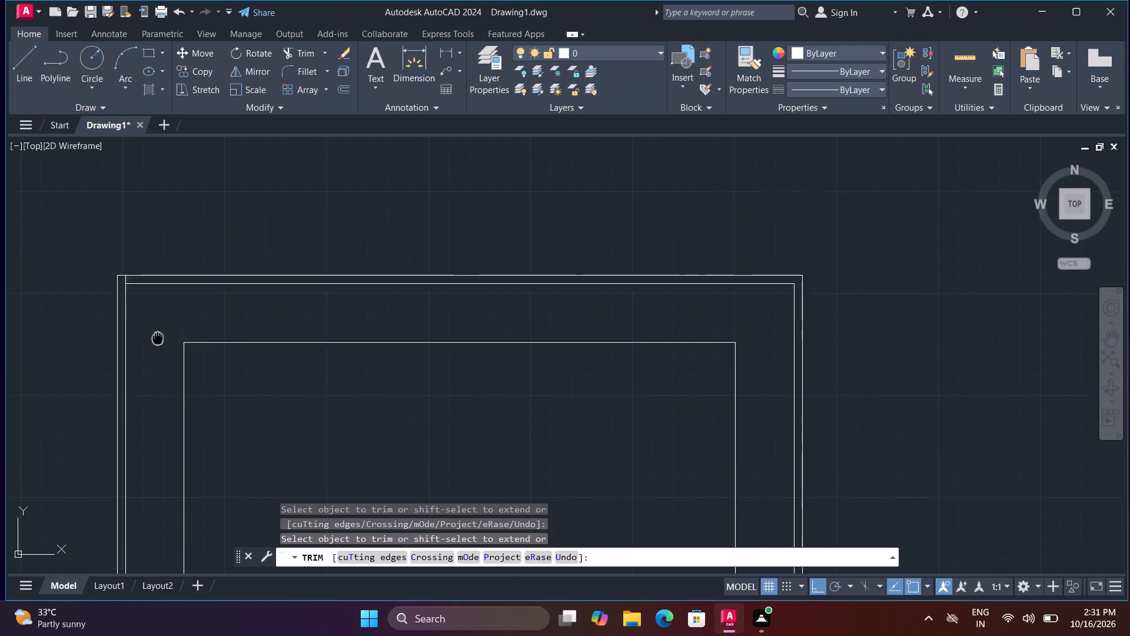
middle_click_drag(159, 329, 164, 311)
scroll(163, 311, "down", 5)
middle_click_drag(164, 385, 192, 299)
scroll(194, 329, "up", 4)
scroll(194, 312, "down", 1)
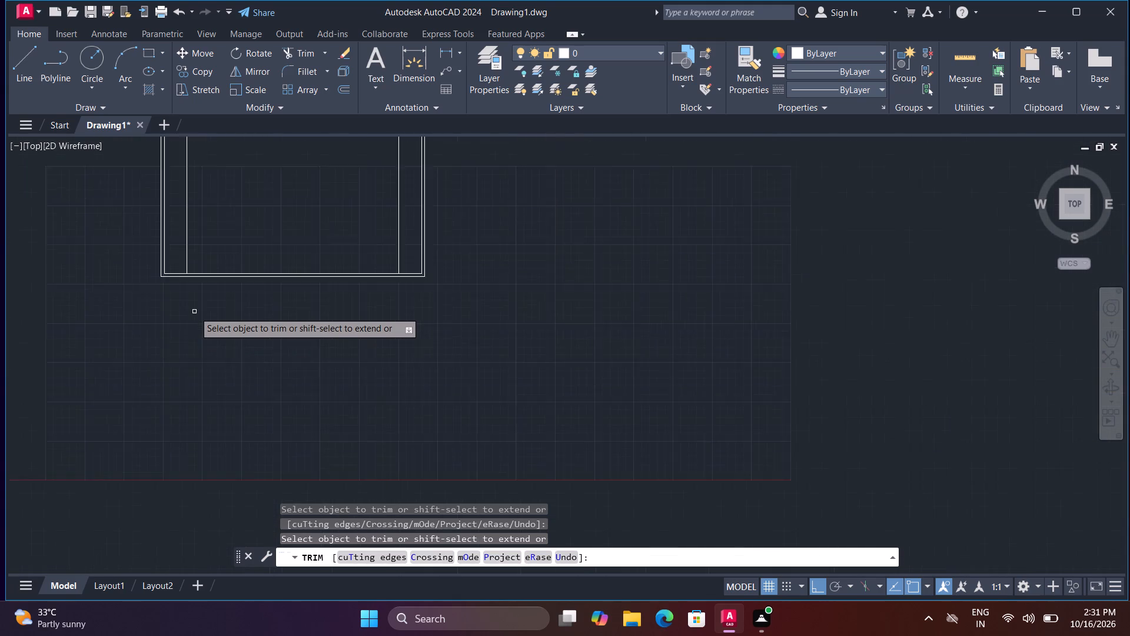
scroll(194, 312, "down", 1)
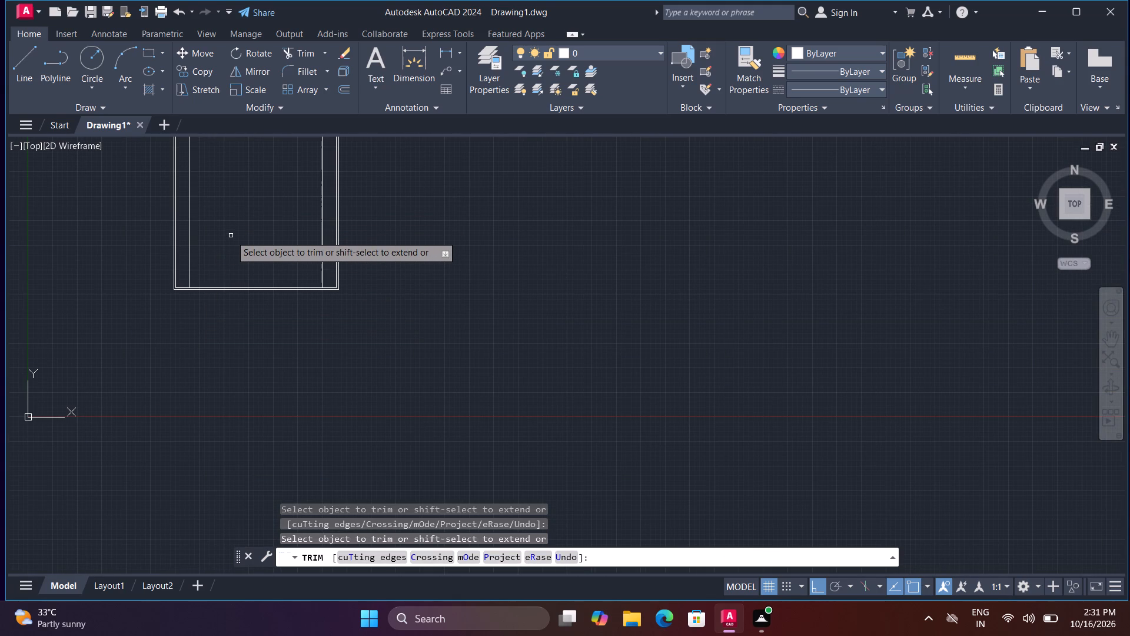
middle_click_drag(231, 236, 214, 412)
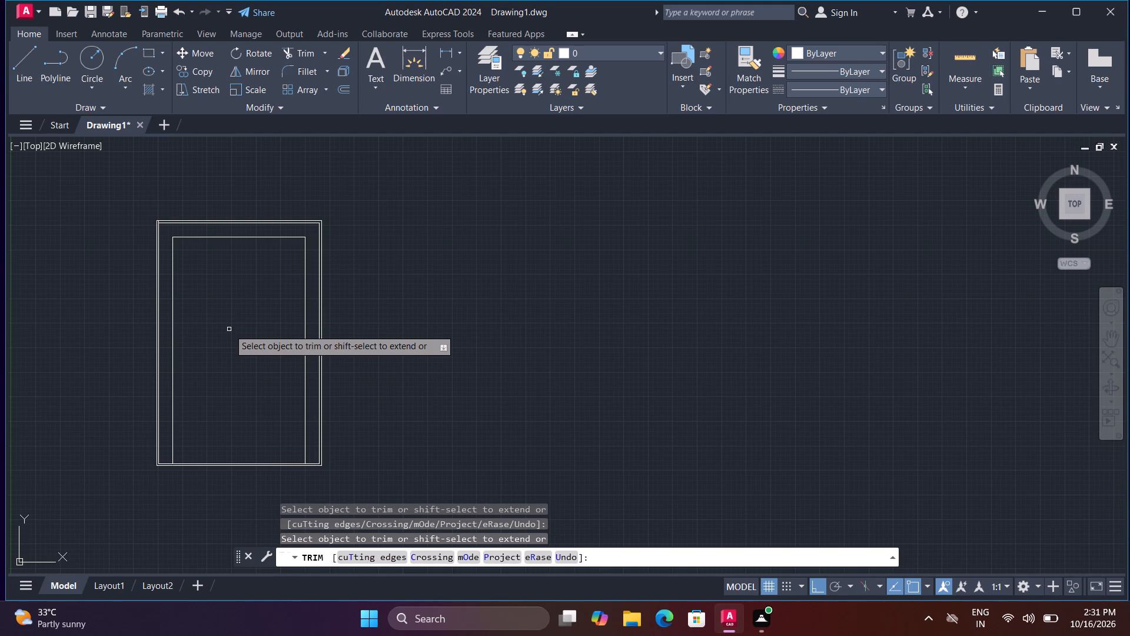
middle_click_drag(224, 300, 221, 382)
scroll(208, 327, "up", 3)
key("Escape")
Offset the left vertical line of the inner outline 11' to the right, using Offset's Through option.
type("o")
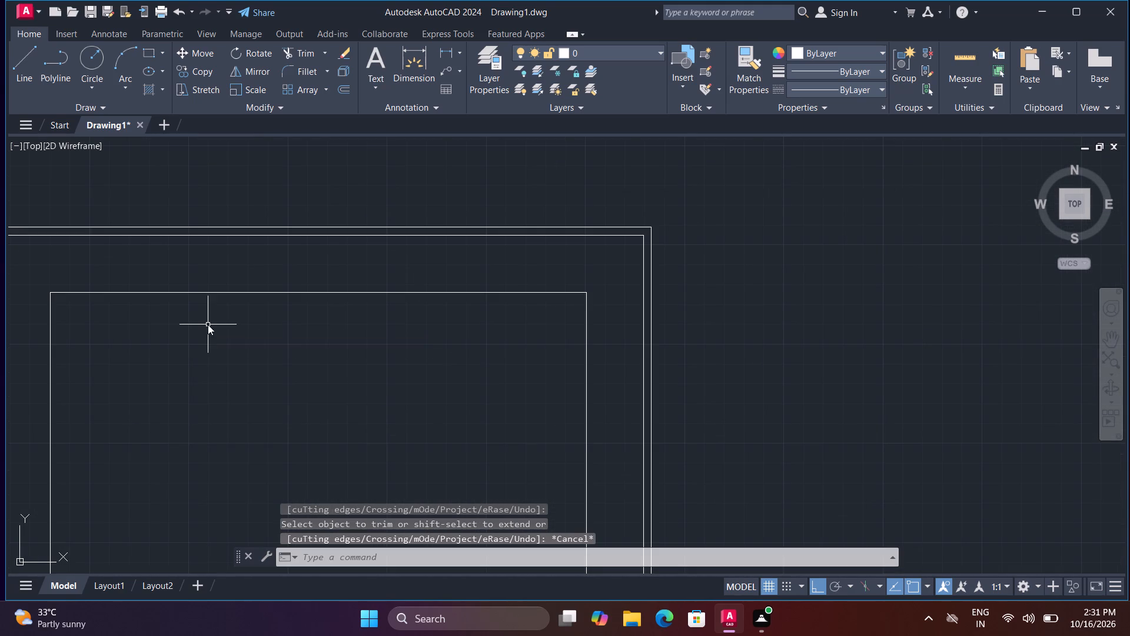
key("space")
type("t")
key("space")
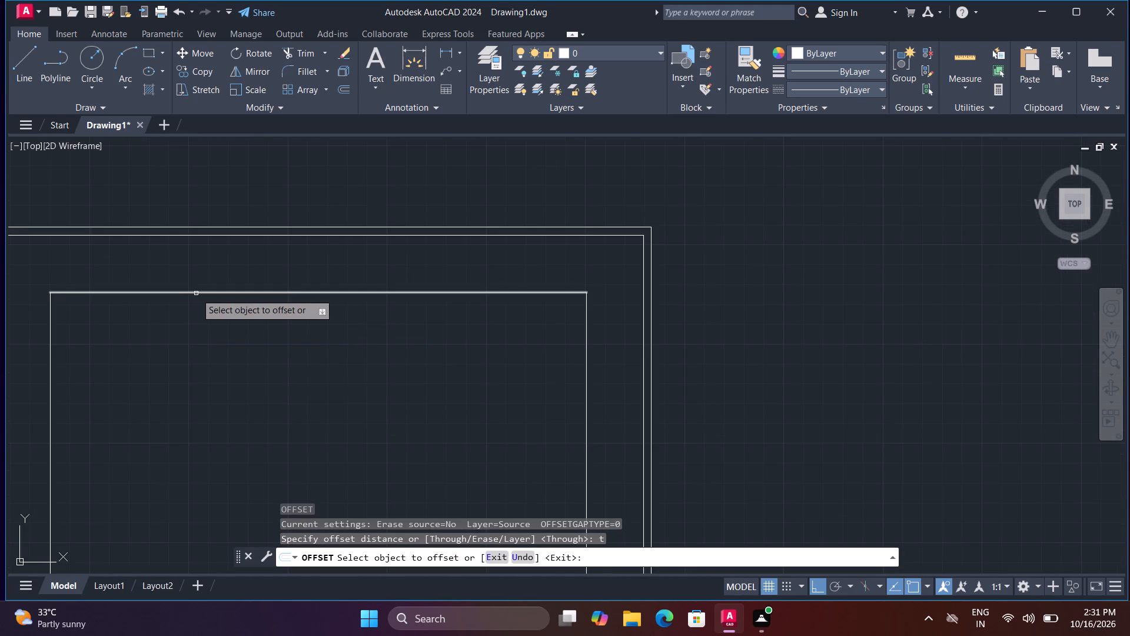
scroll(184, 348, "down", 2)
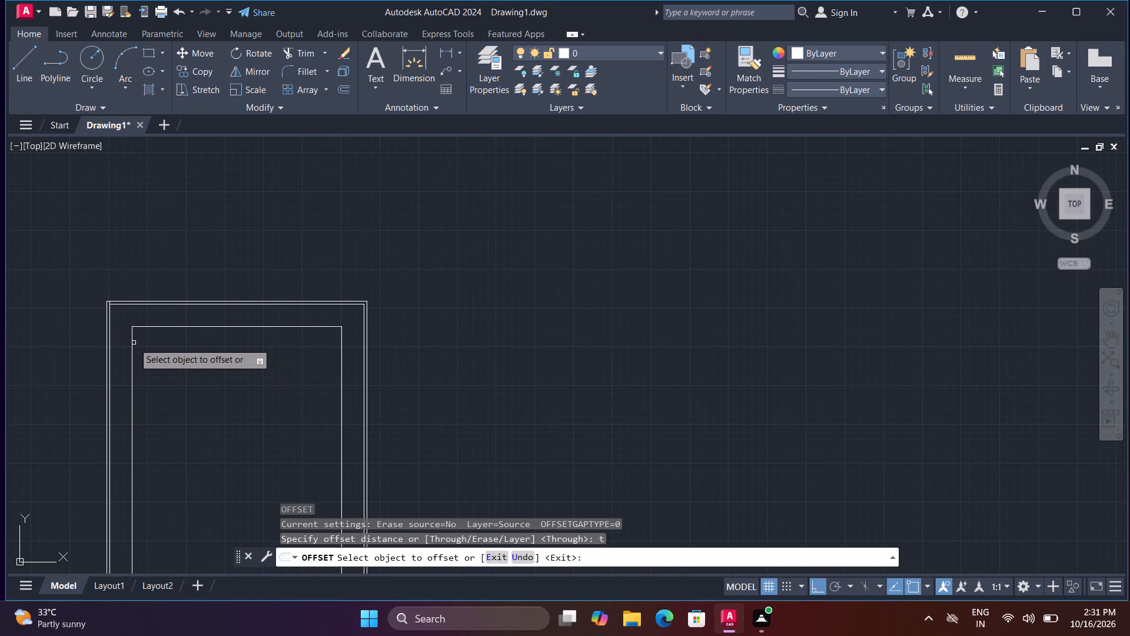
left_click(134, 343)
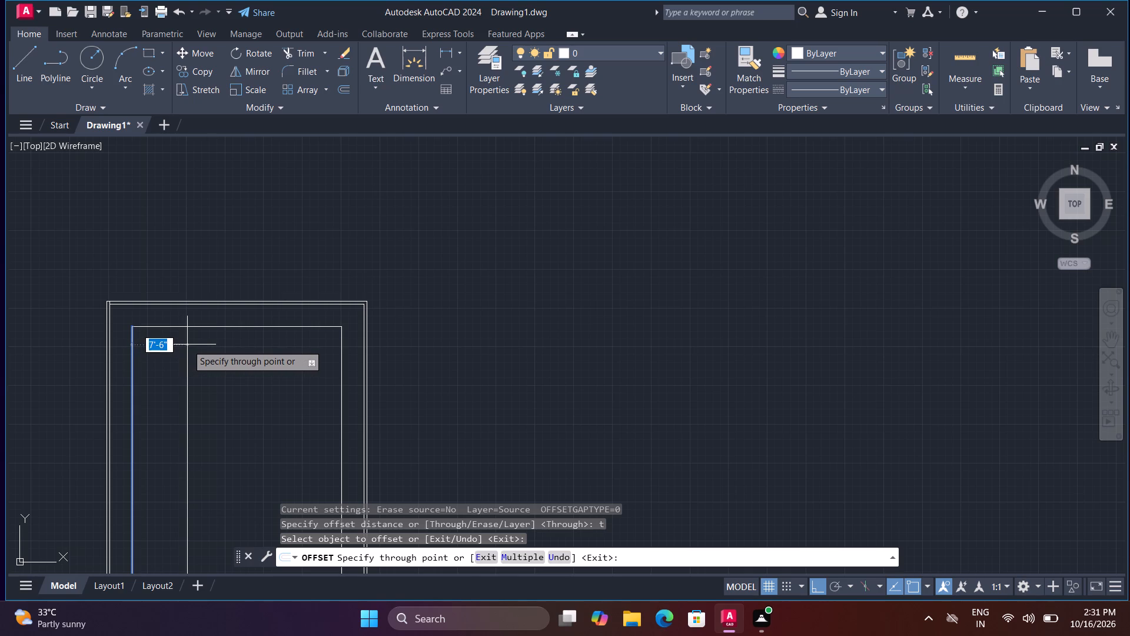
type("11")
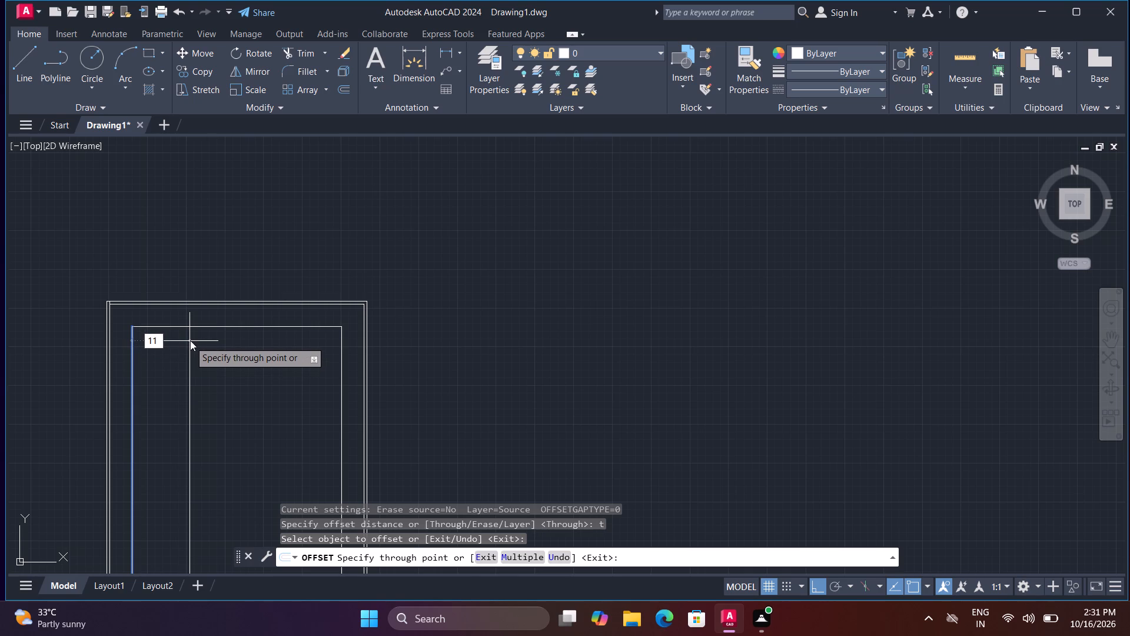
key("apostrophe")
key("Return")
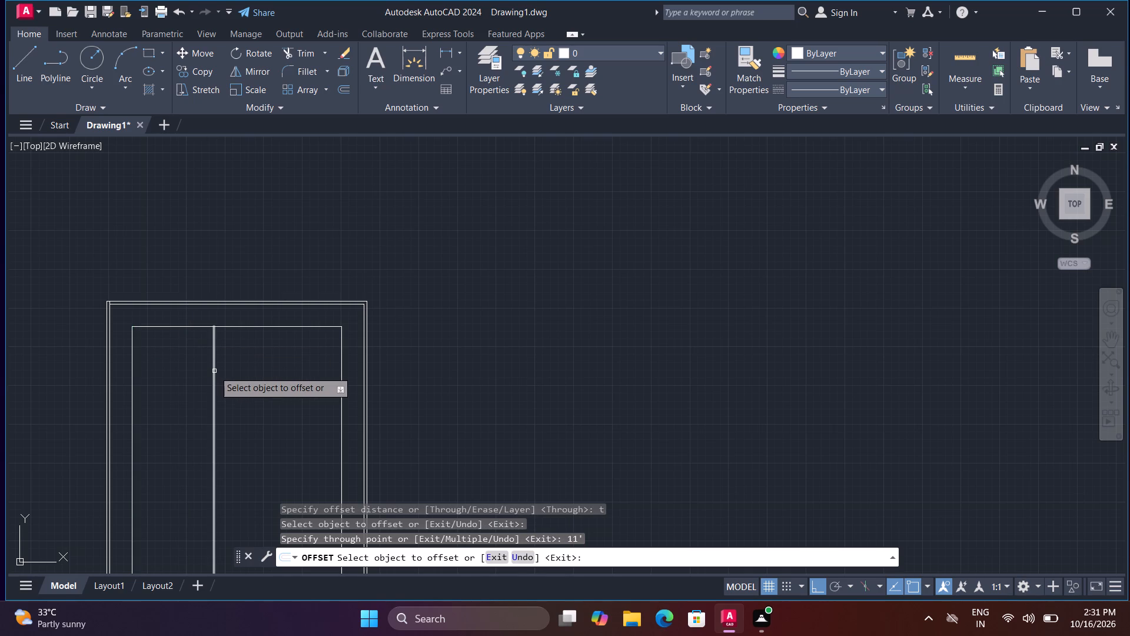
Offset the new 11' vertical line 9" to the right to form an interior wall.
left_click(214, 371)
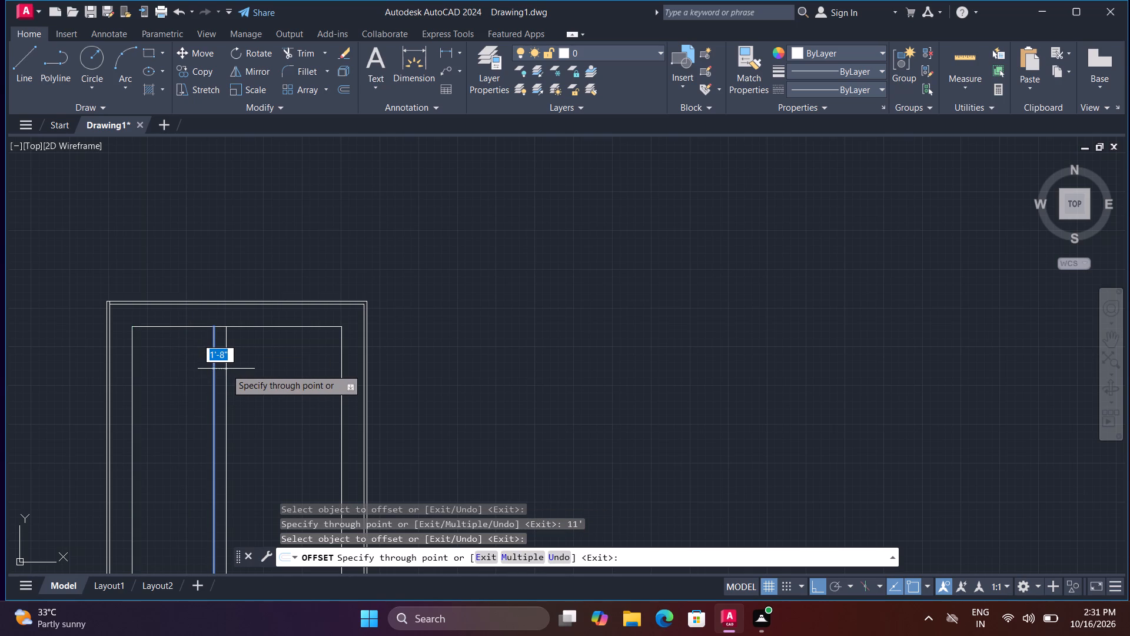
key("9")
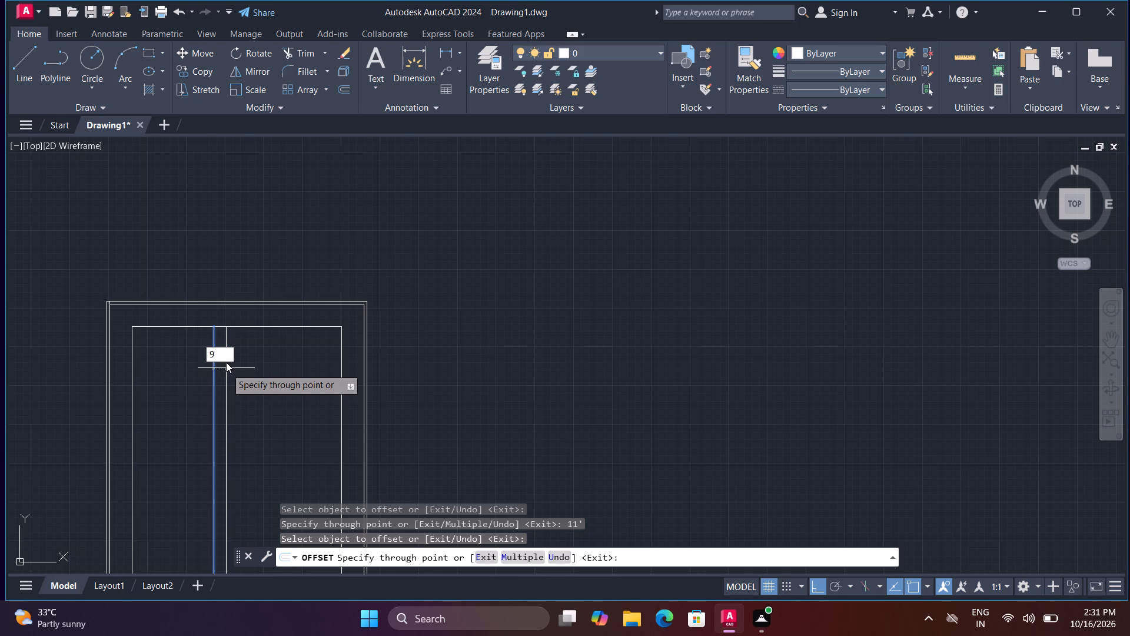
key("shift+quotedbl")
key("Return")
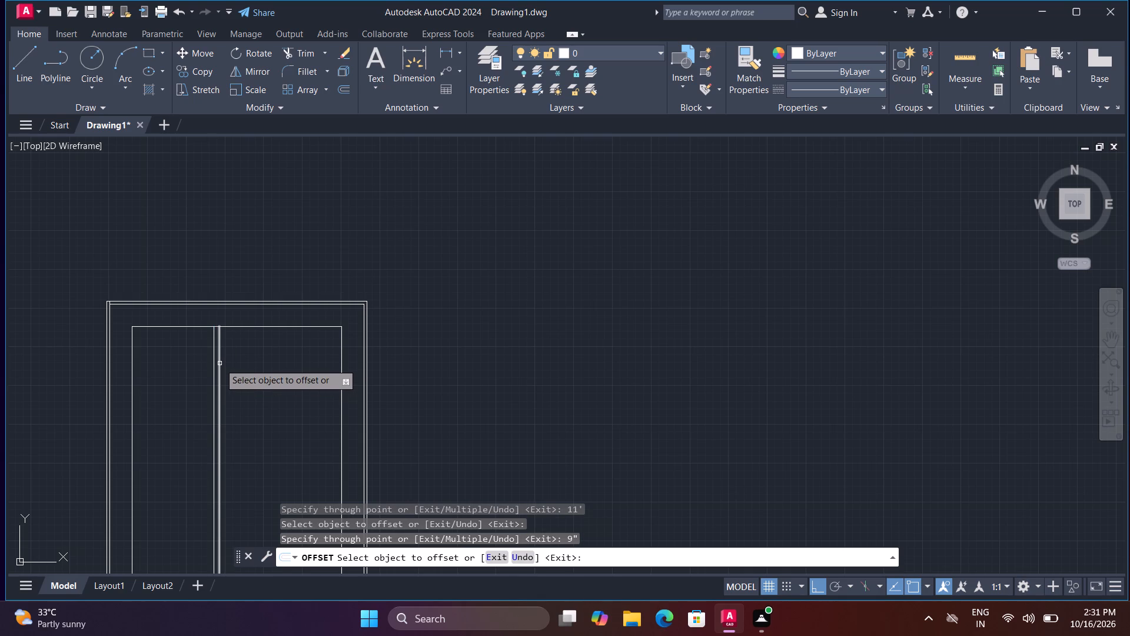
Offset the right face of the 9" interior wall 5' to the right.
left_click(220, 363)
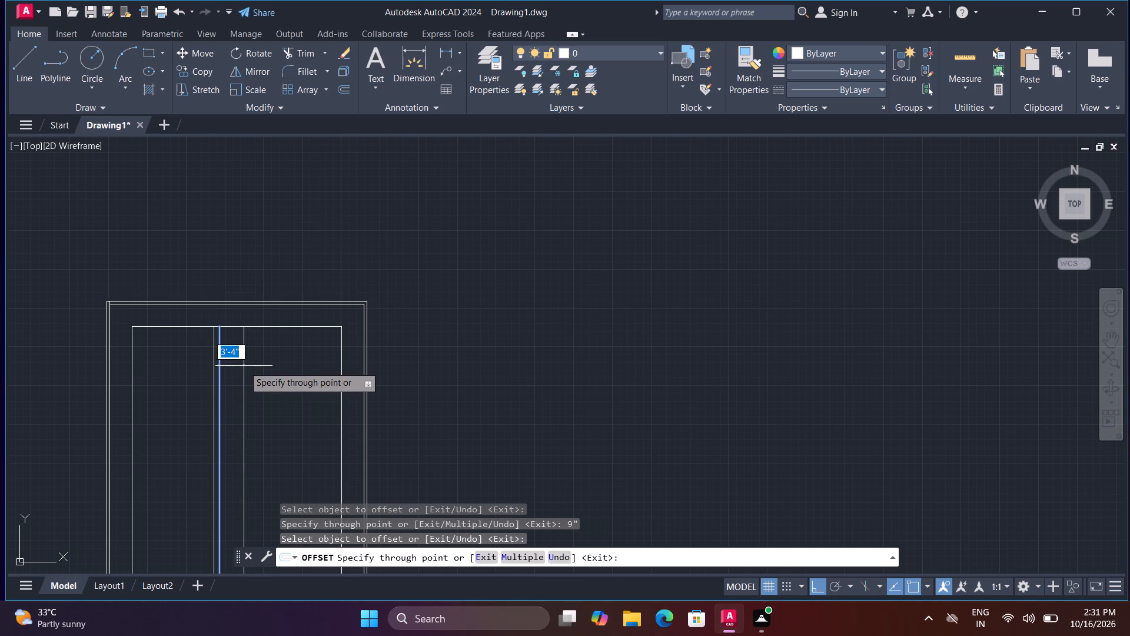
key("5")
key("apostrophe")
key("Return")
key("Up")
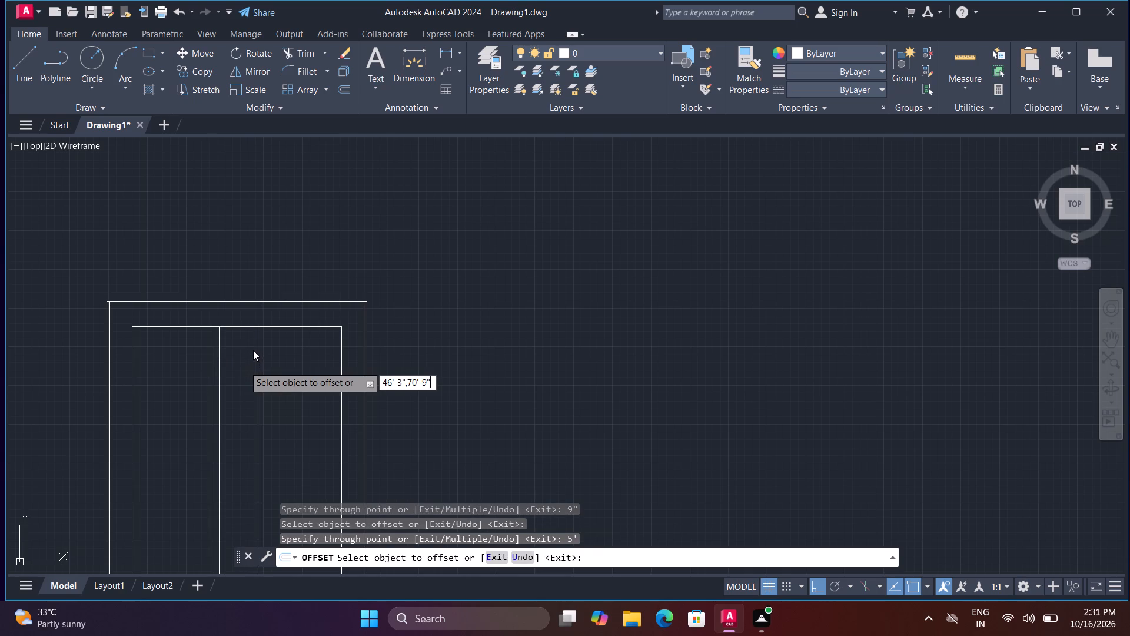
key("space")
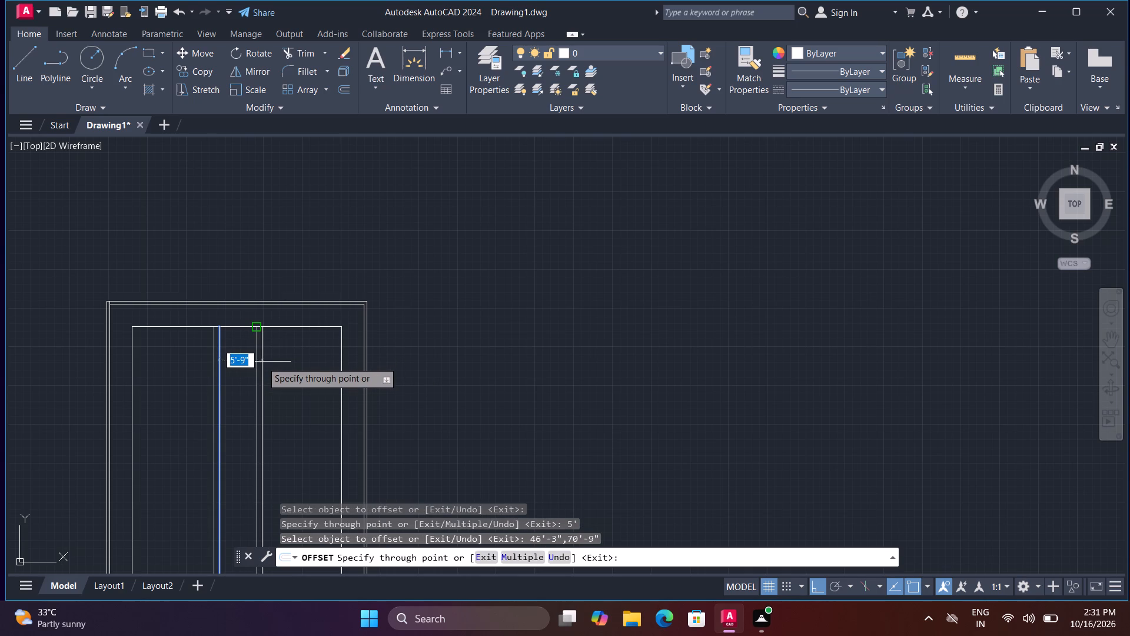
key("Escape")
Restart Offset in Through mode and offset the 5' vertical line 9" to the right as a second interior wall.
key("space")
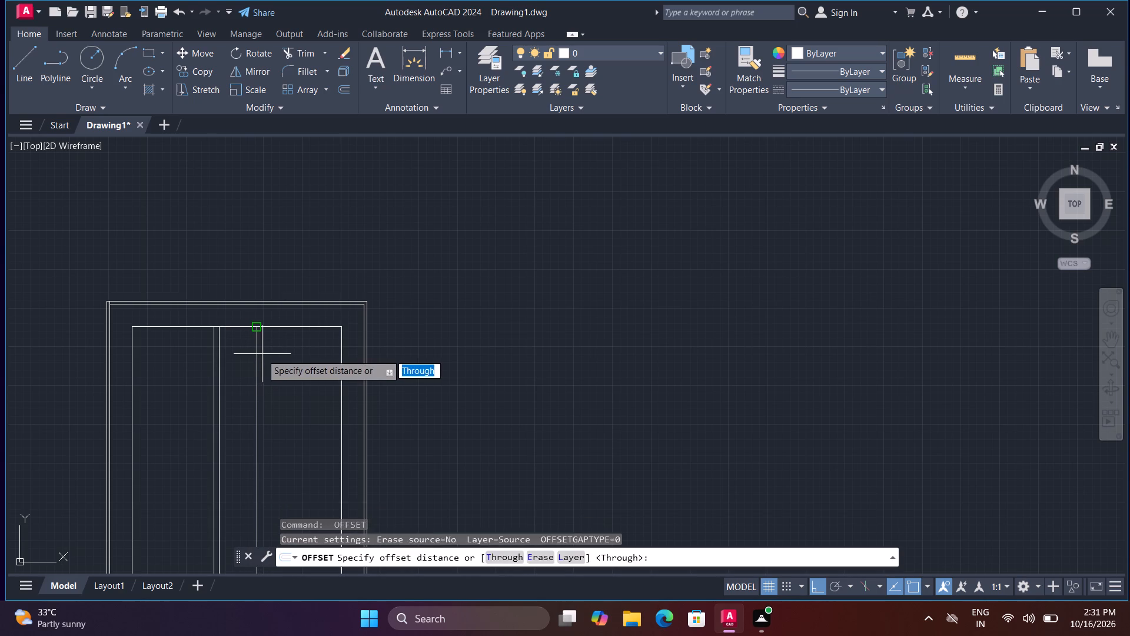
key("space")
left_click(257, 353)
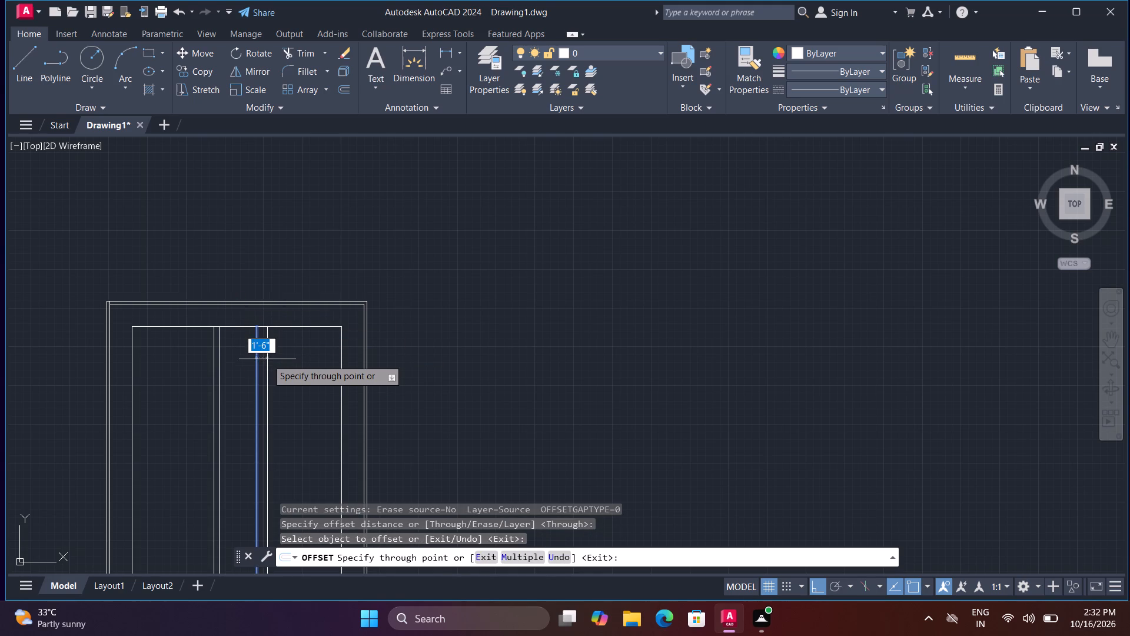
key("1")
key("BackSpace")
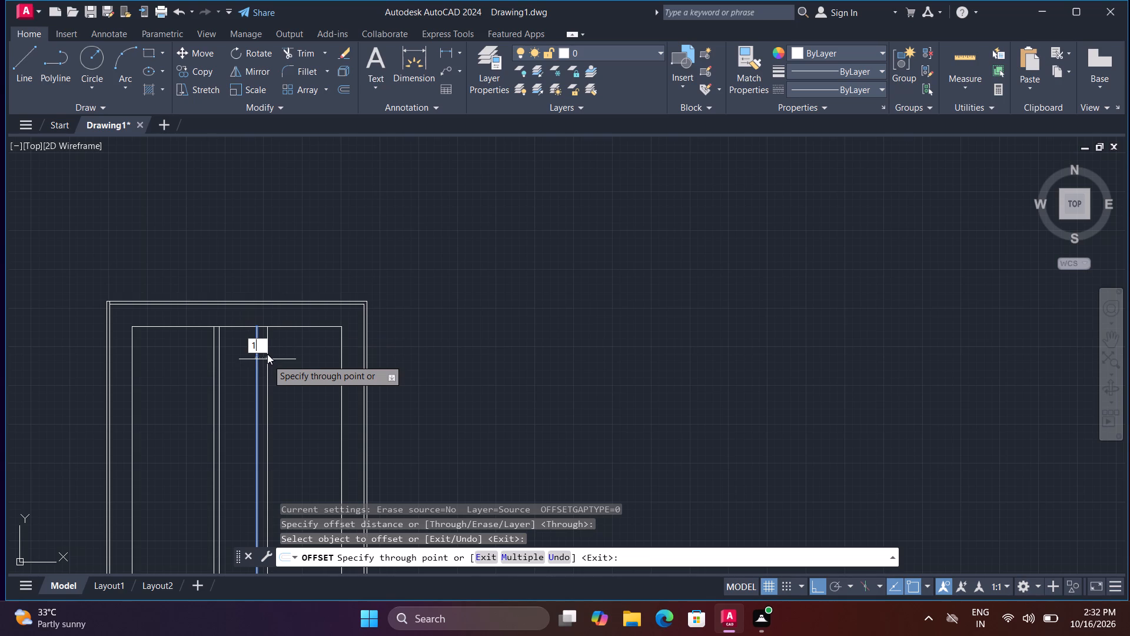
key("9")
key("shift+quotedbl")
key("Return")
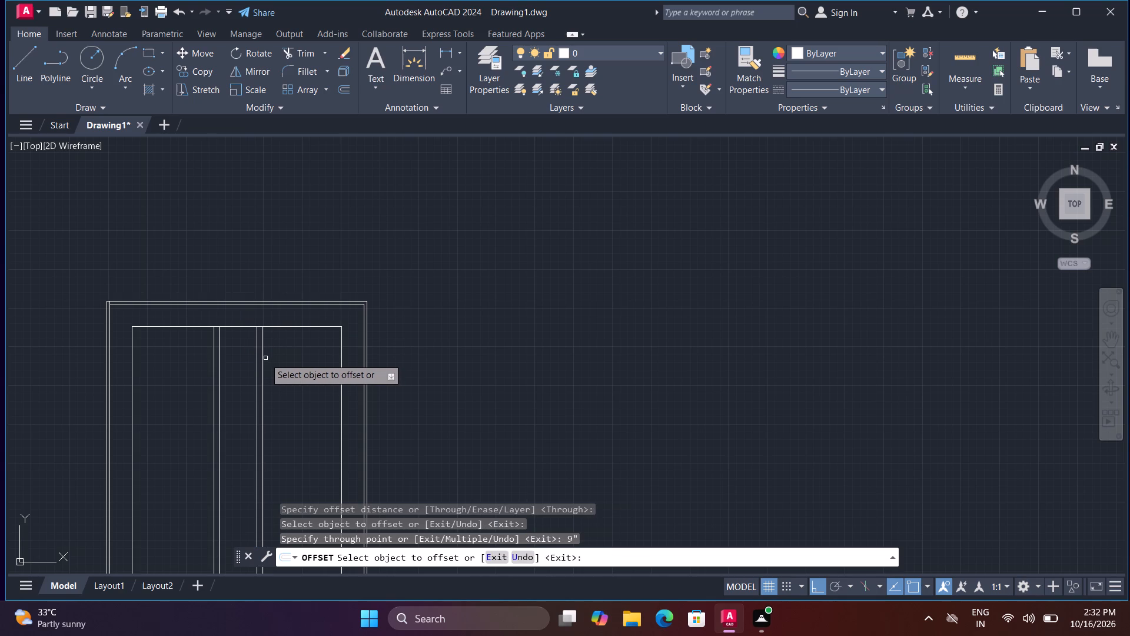
Offset the right face of the second interior wall 12' to the right.
left_click(261, 356)
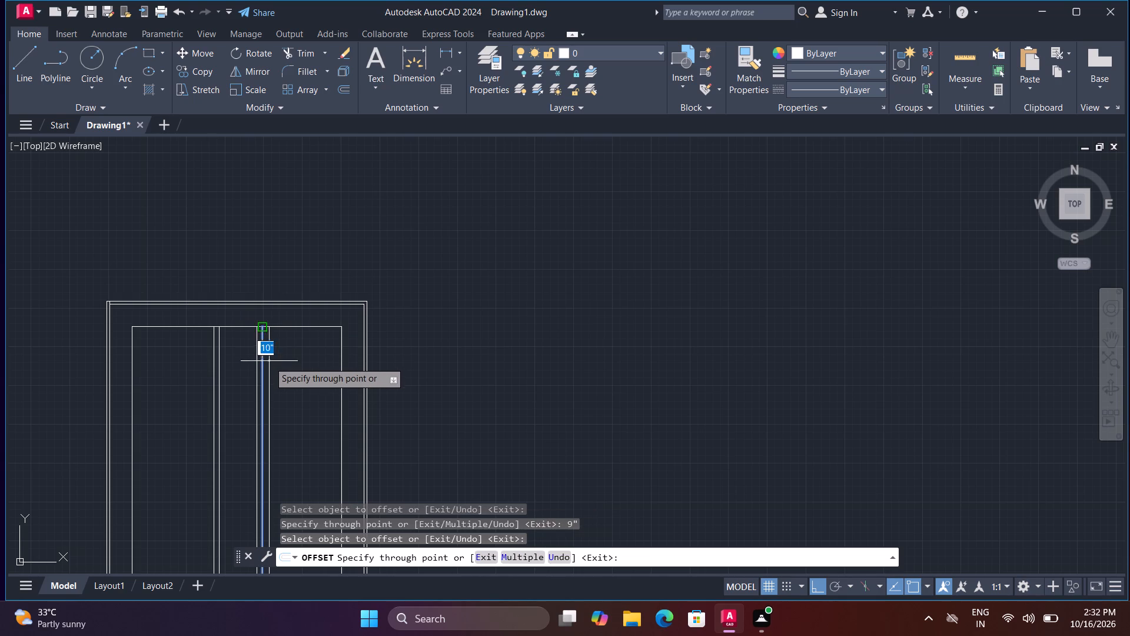
type("12")
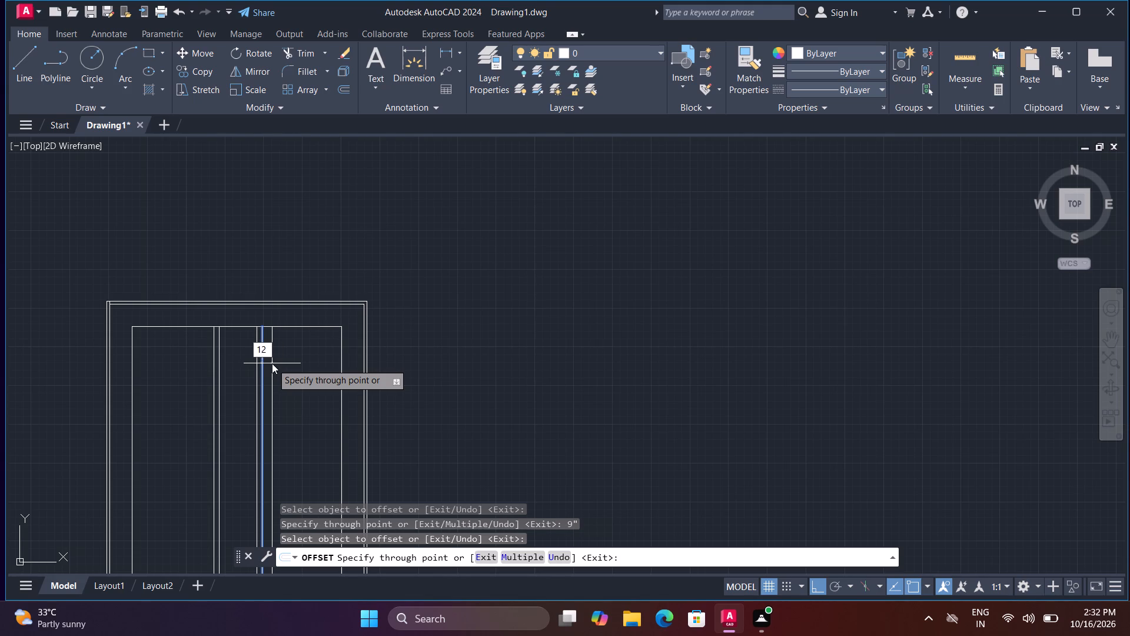
key("apostrophe")
key("Return")
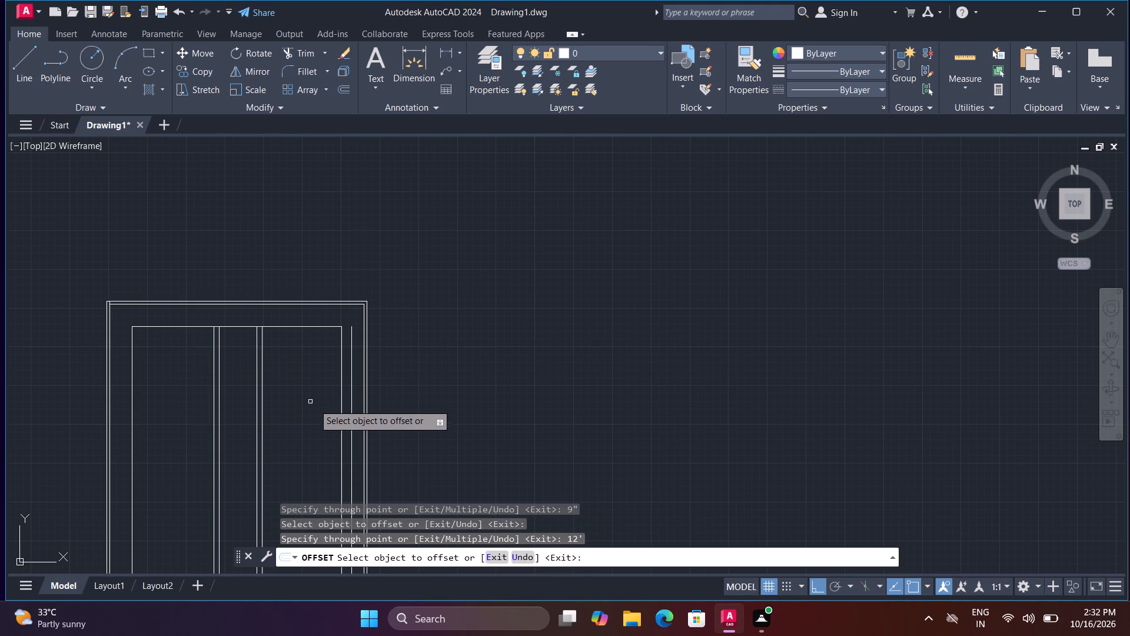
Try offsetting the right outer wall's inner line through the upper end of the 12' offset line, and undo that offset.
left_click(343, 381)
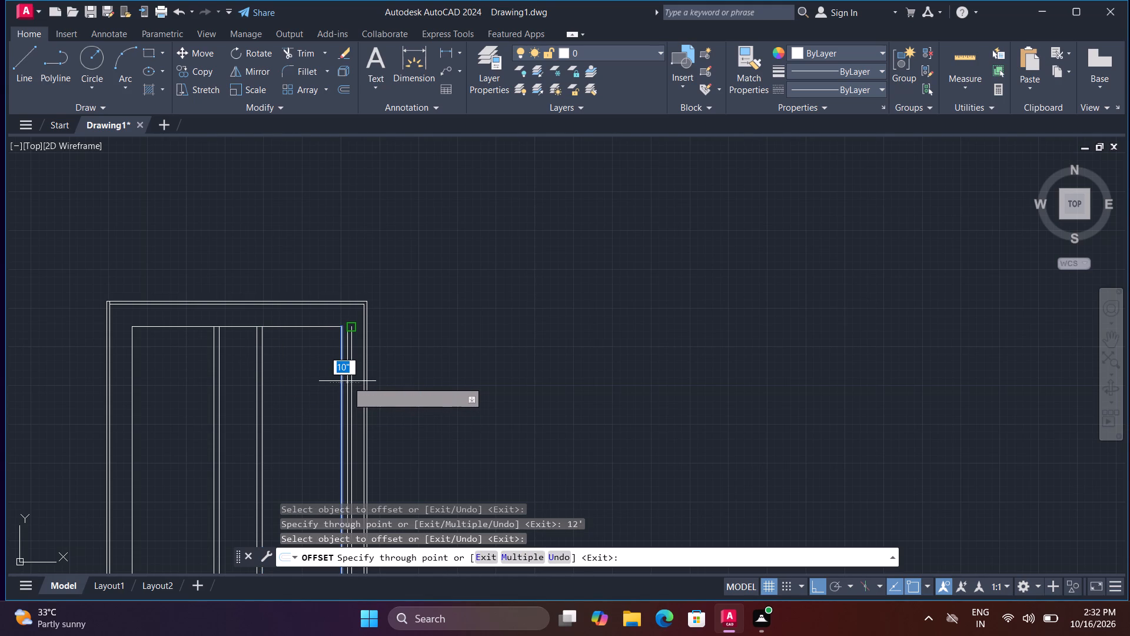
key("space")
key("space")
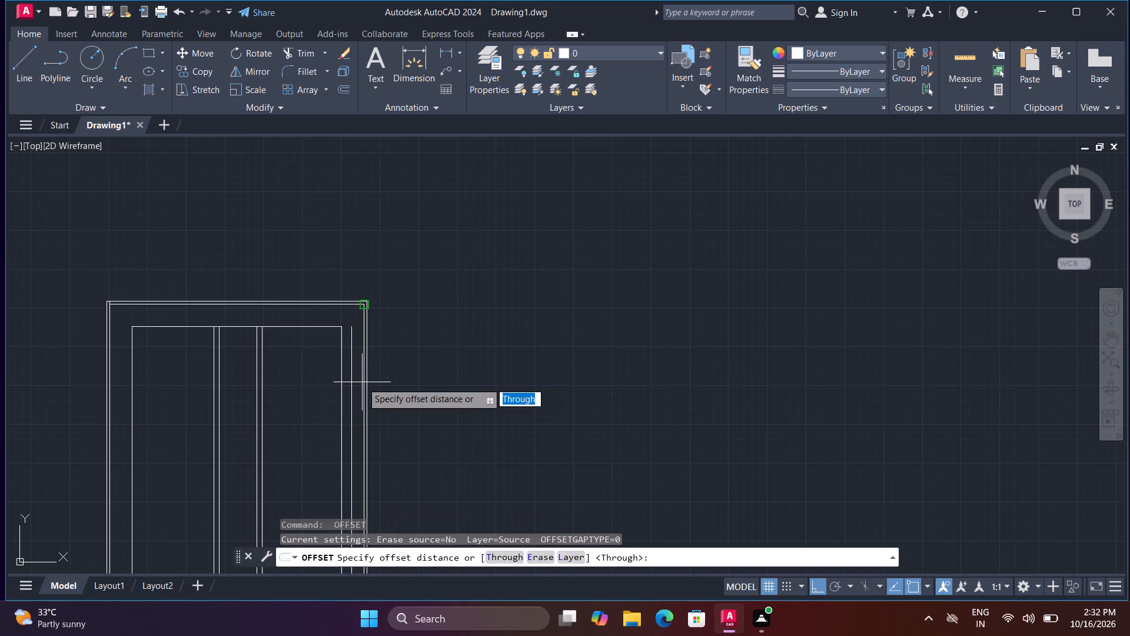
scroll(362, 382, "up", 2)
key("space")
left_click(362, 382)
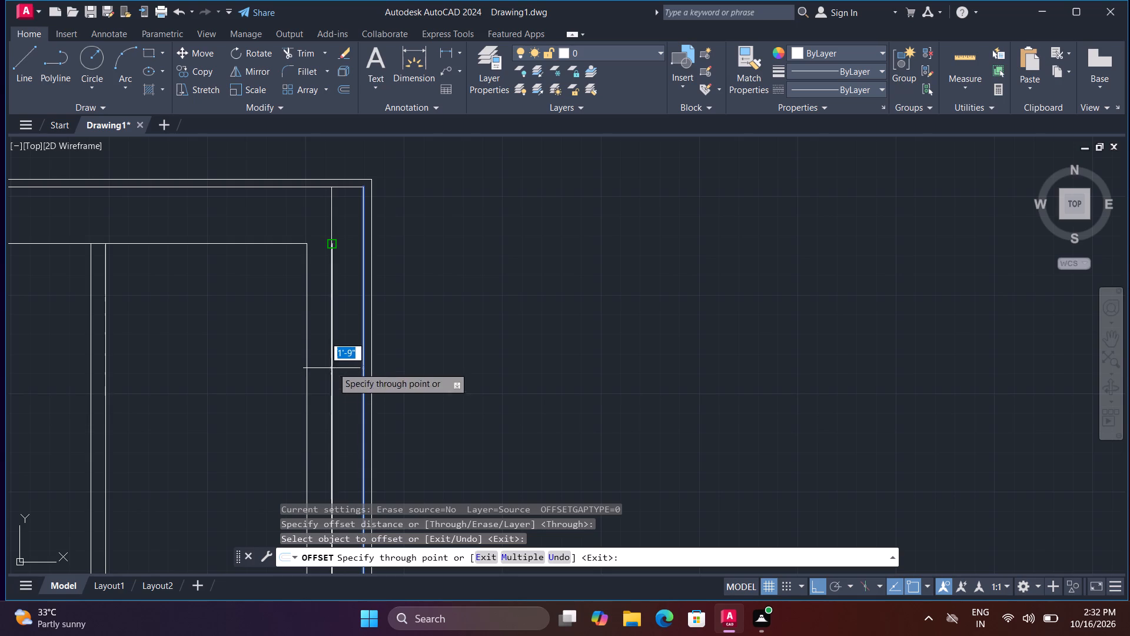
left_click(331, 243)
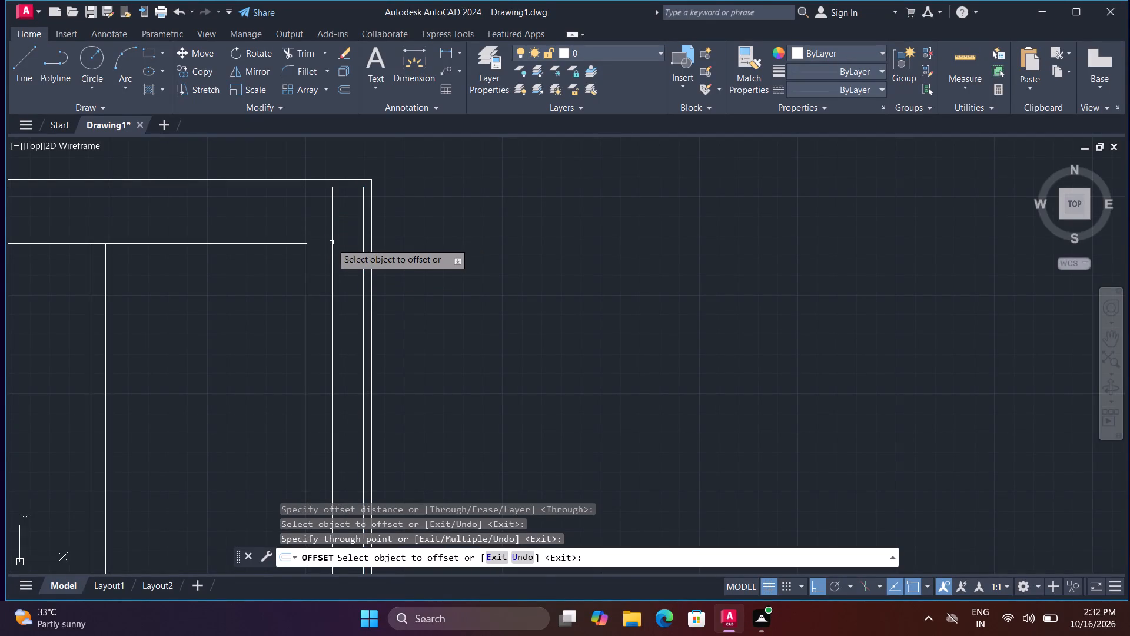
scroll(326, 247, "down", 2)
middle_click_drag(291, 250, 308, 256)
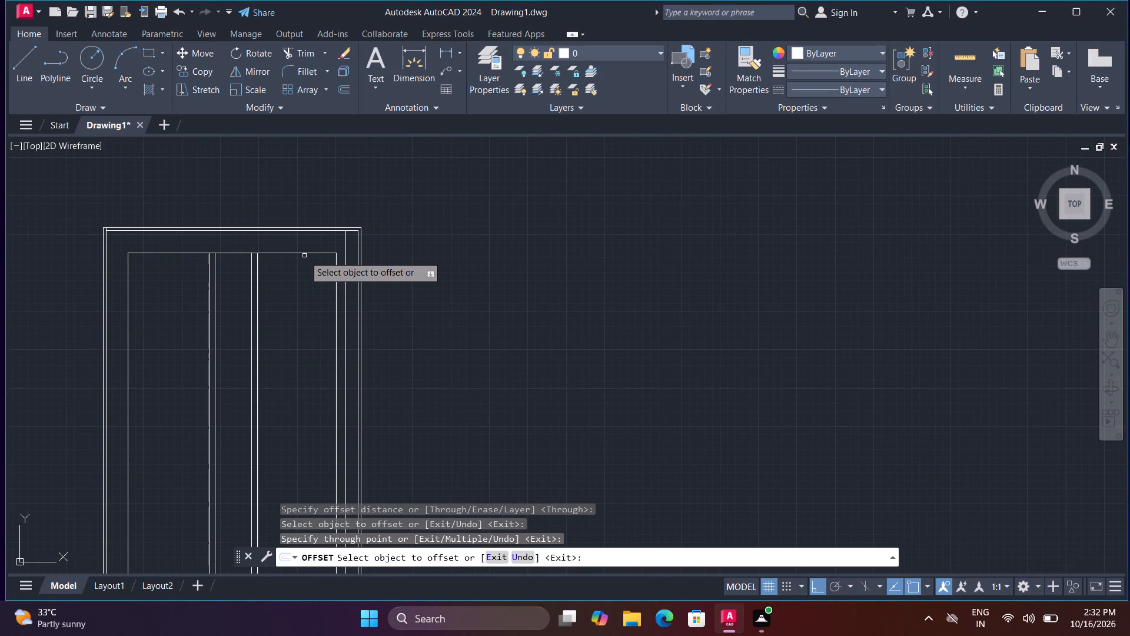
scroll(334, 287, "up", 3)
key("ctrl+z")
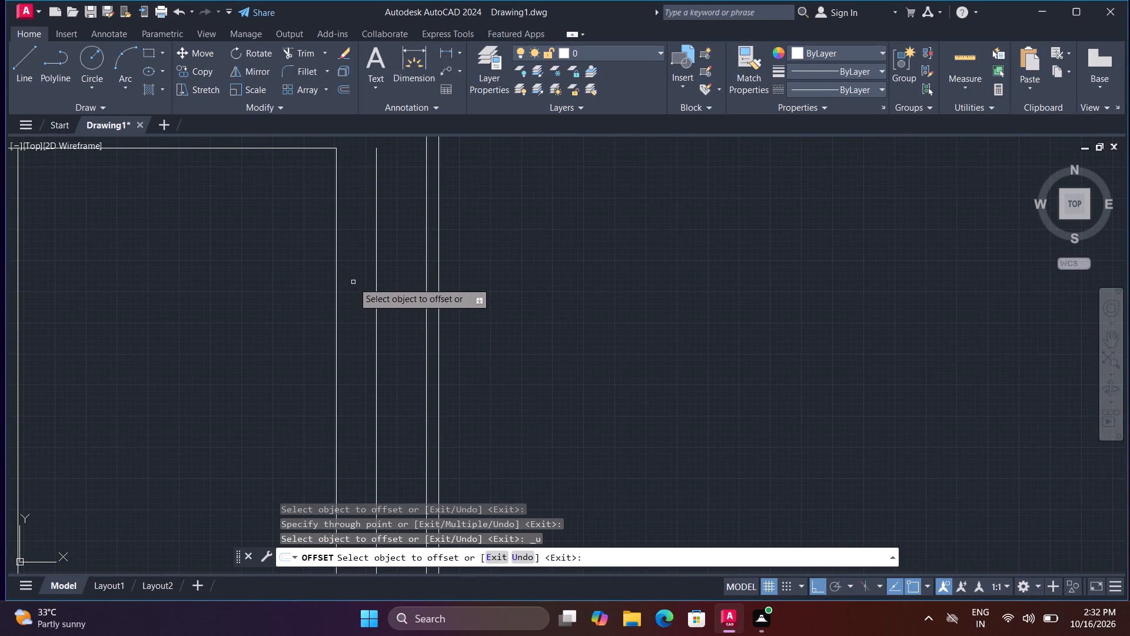
Offset the right outer wall's inner line through the upper end of the 12' offset line.
left_click(425, 286)
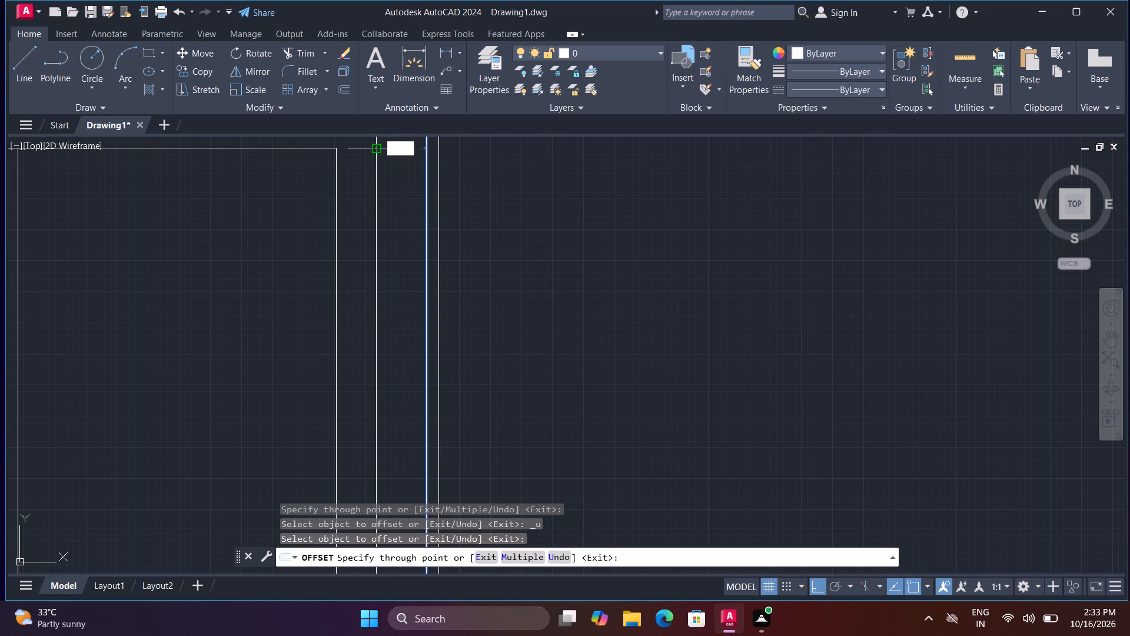
left_click(378, 147)
Offset the top outer wall's inner line 1'8" downward into the plan.
scroll(364, 201, "down", 2)
middle_click_drag(330, 225, 427, 289)
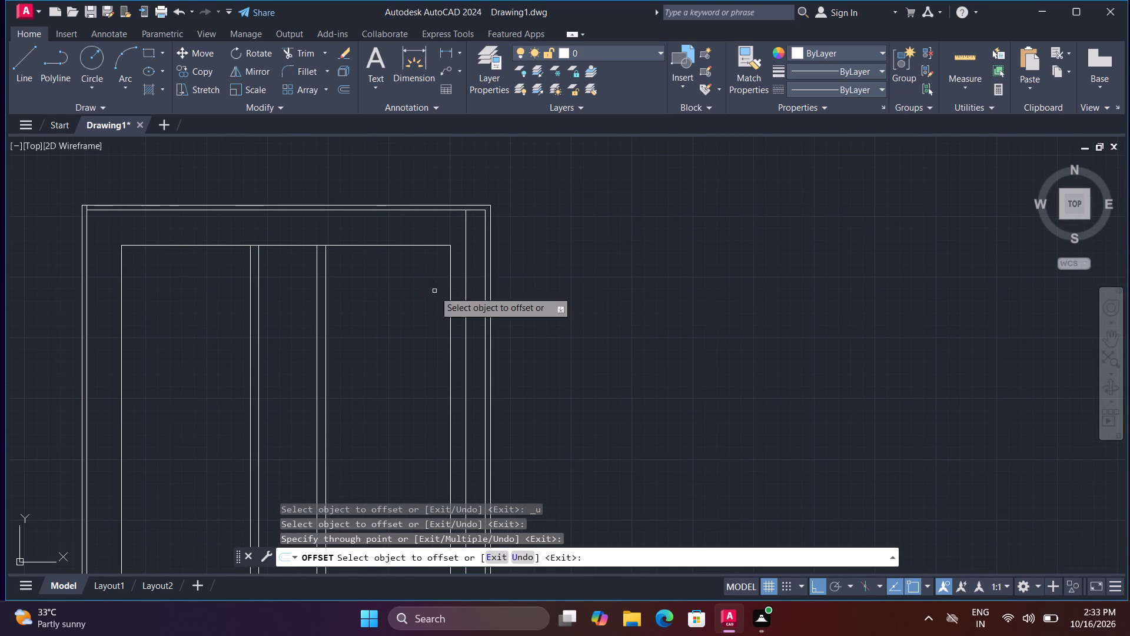
left_click(411, 210)
type("1;")
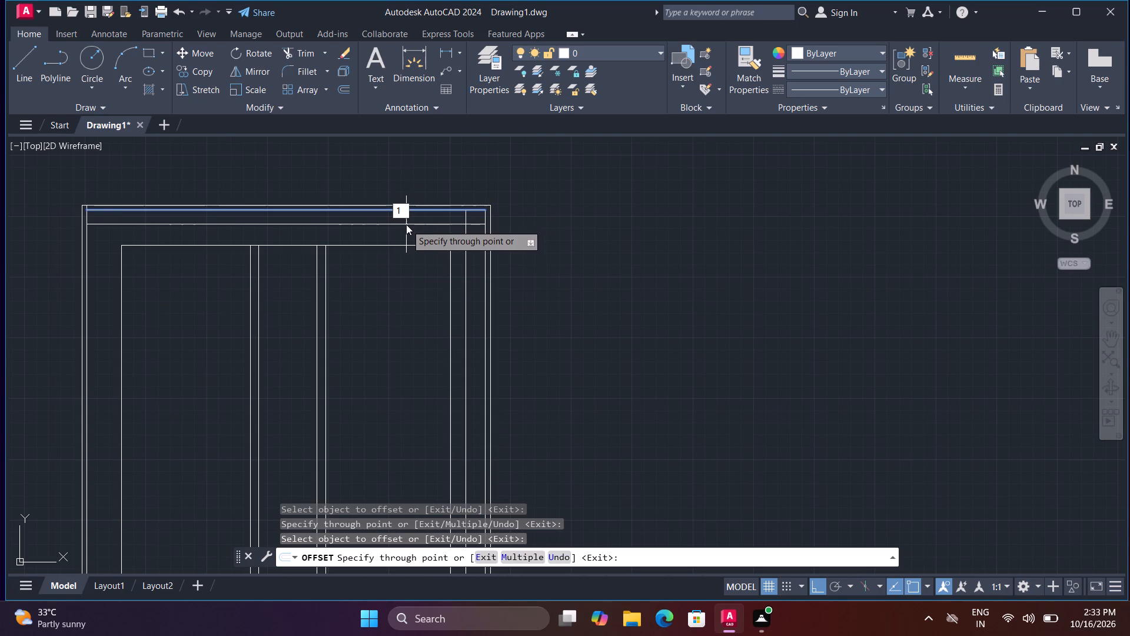
key("8")
key("shift+quotedbl")
key("Return")
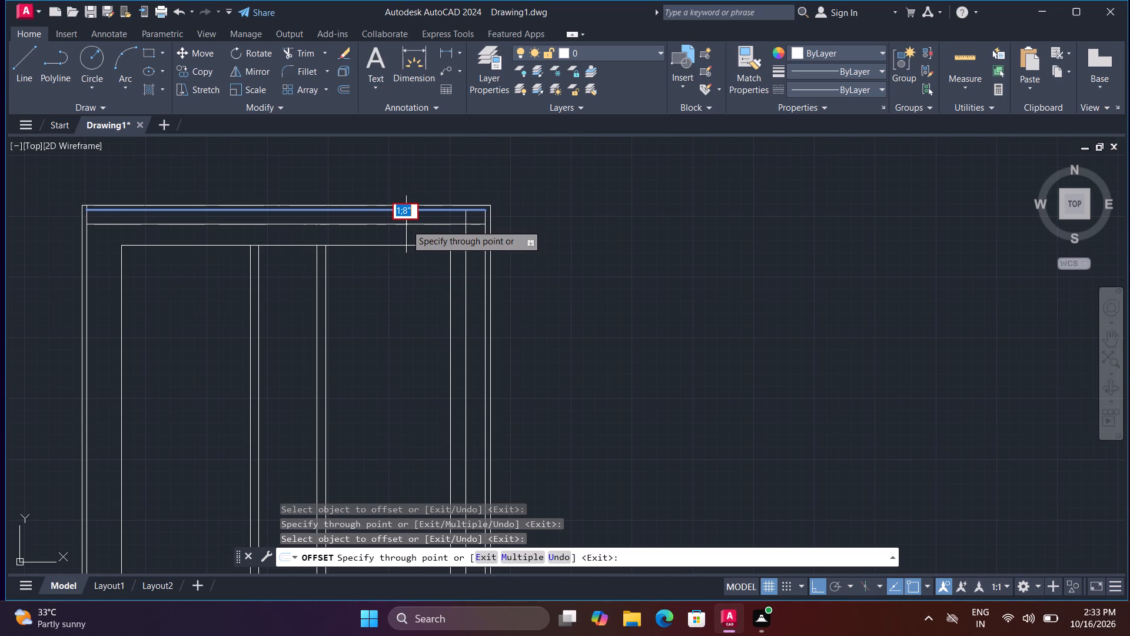
key("BackSpace")
key("8")
key("apostrophe")
key("0")
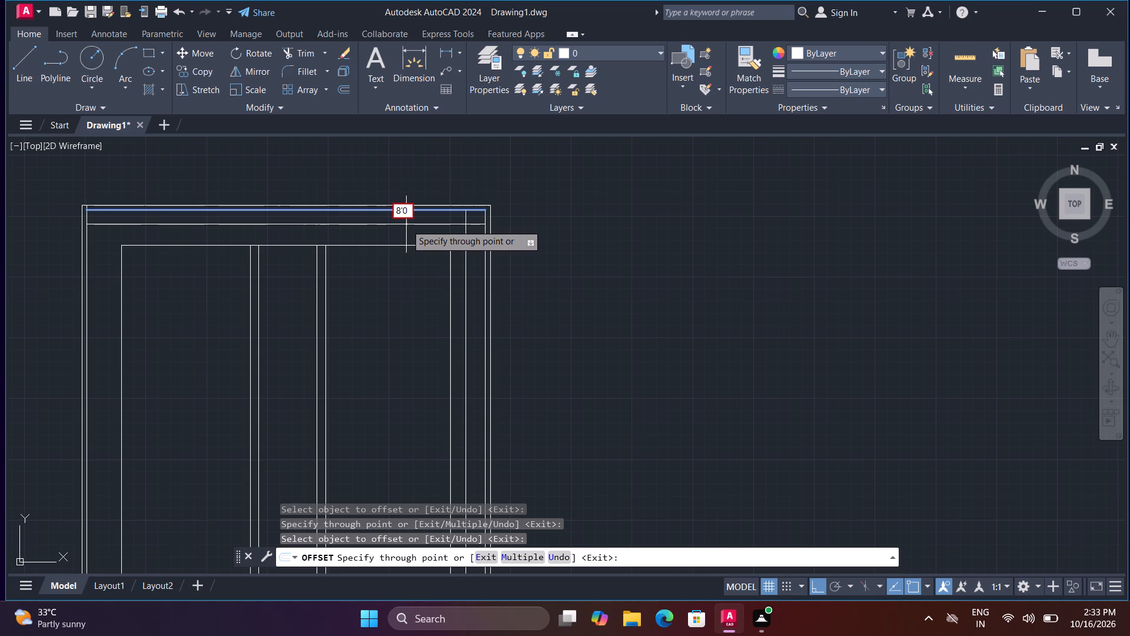
key("BackSpace")
key("BackSpace")
key("BackSpace")
key("BackSpace")
type("1'9")
key("BackSpace")
key("8")
key("shift+quotedbl")
key("Return")
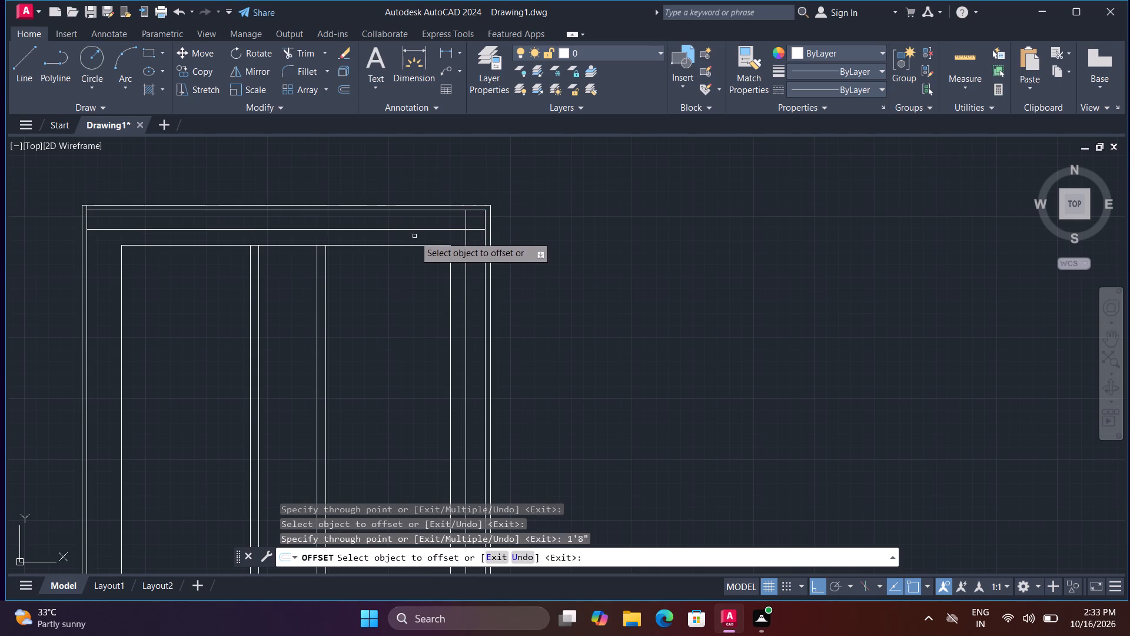
Offset the left outer wall's inner line 1'8" to the right and end the Offset command.
left_click(87, 260)
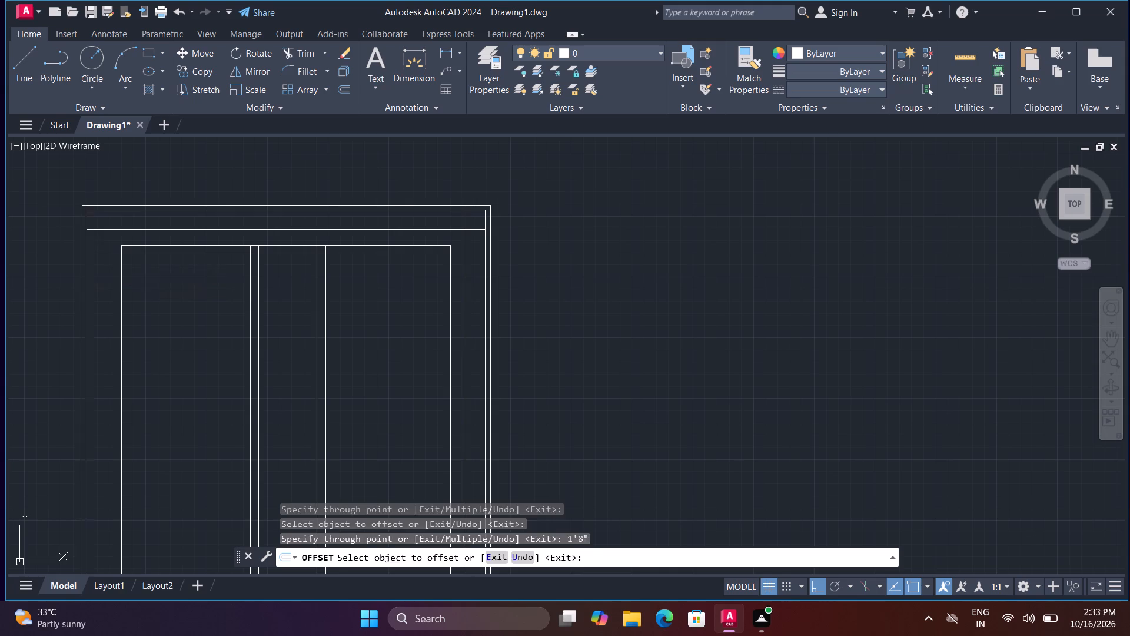
key("1")
key("apostrophe")
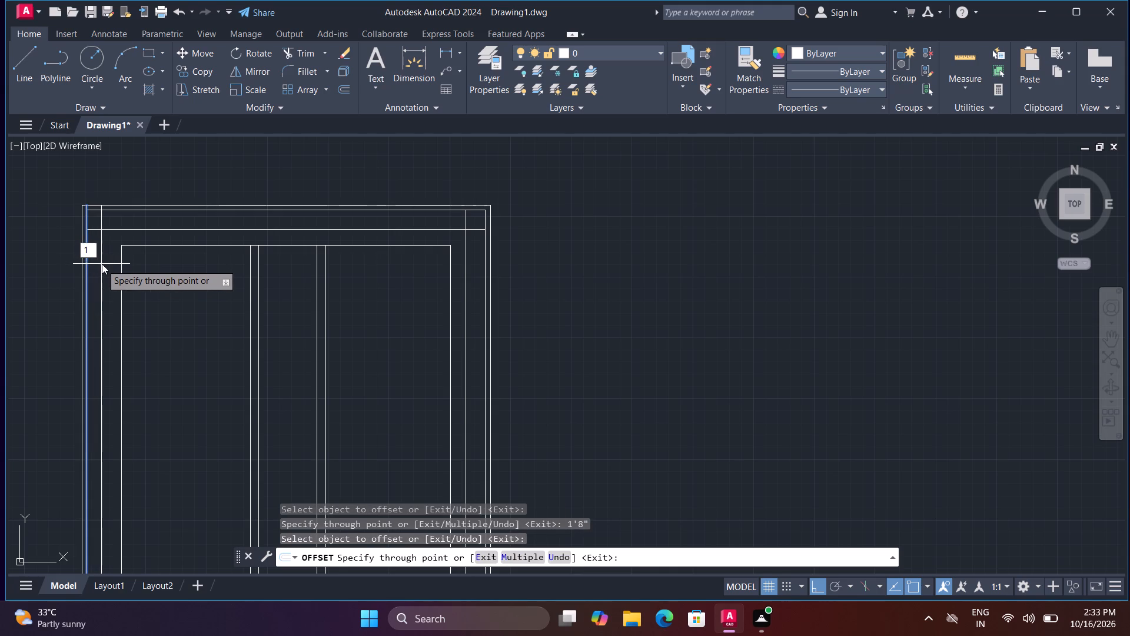
type("8\"")
key("Return")
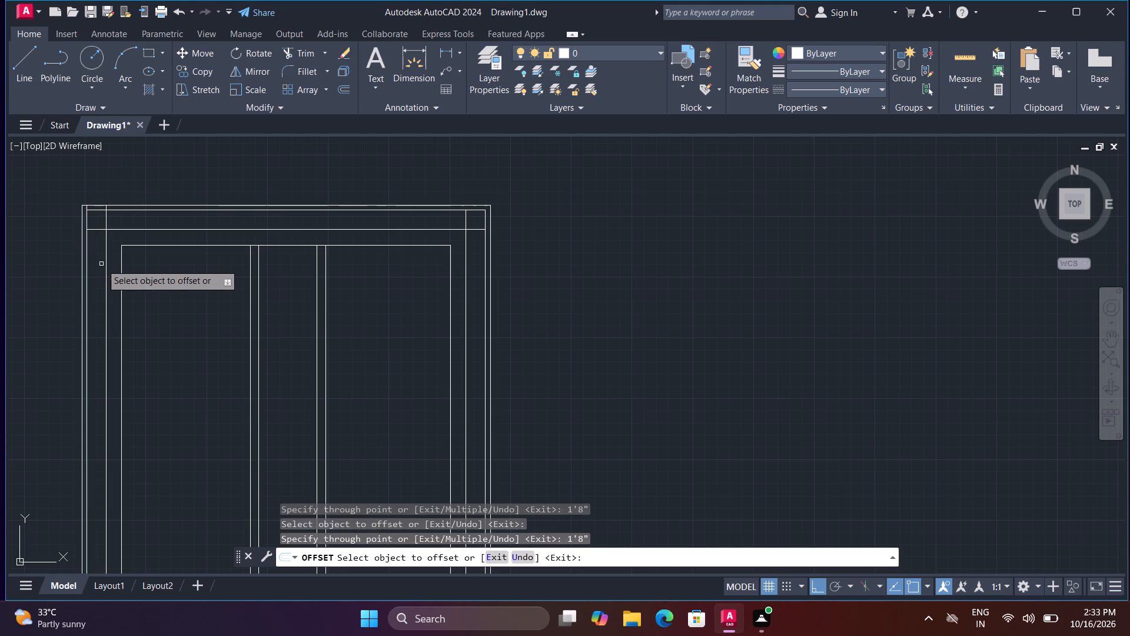
key("Escape")
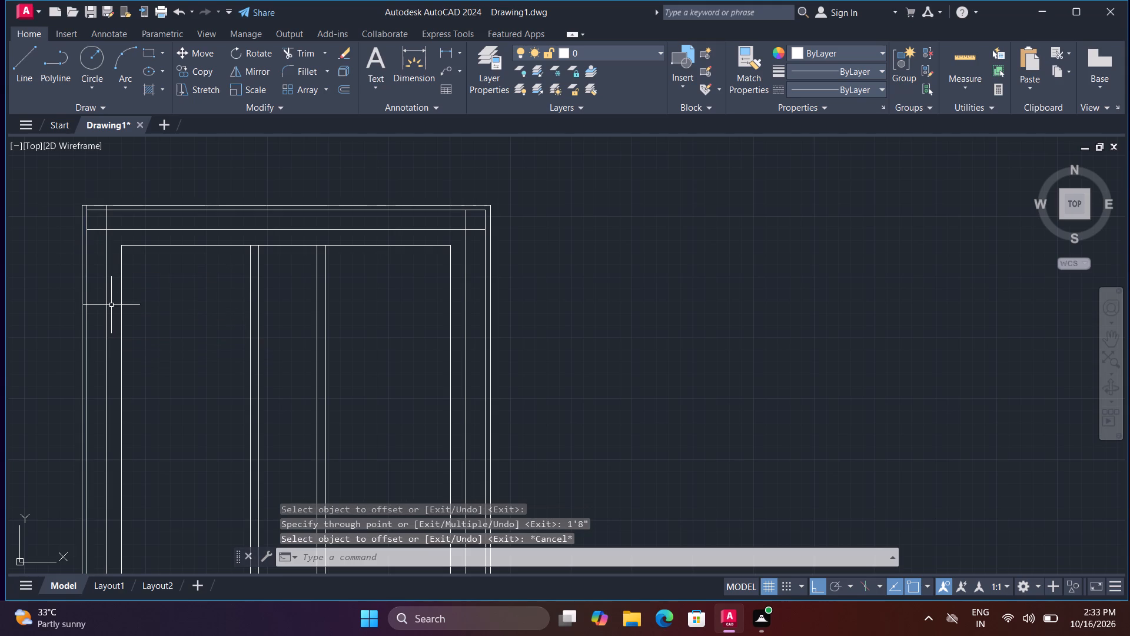
Trim the overlapping ends of the 1'8" offset lines at the plan's upper-left corner, including the stub inside the top wall.
key("t")
key("r")
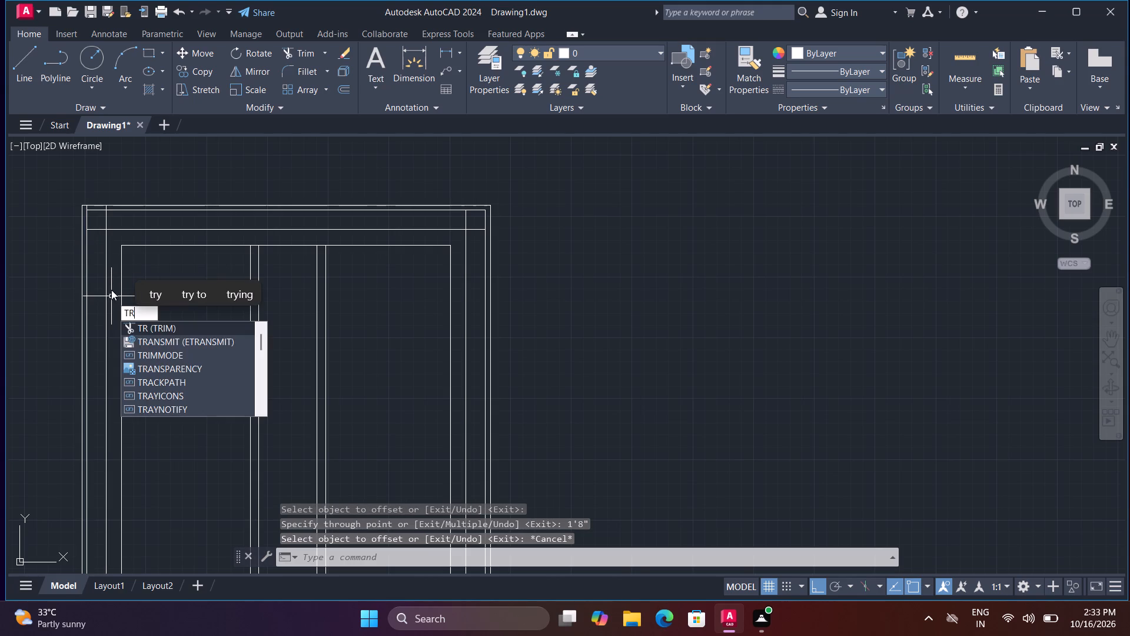
key("space")
left_click(97, 236)
left_click(98, 226)
left_click_drag(102, 219, 108, 218)
left_click(117, 218)
scroll(94, 213, "up", 3)
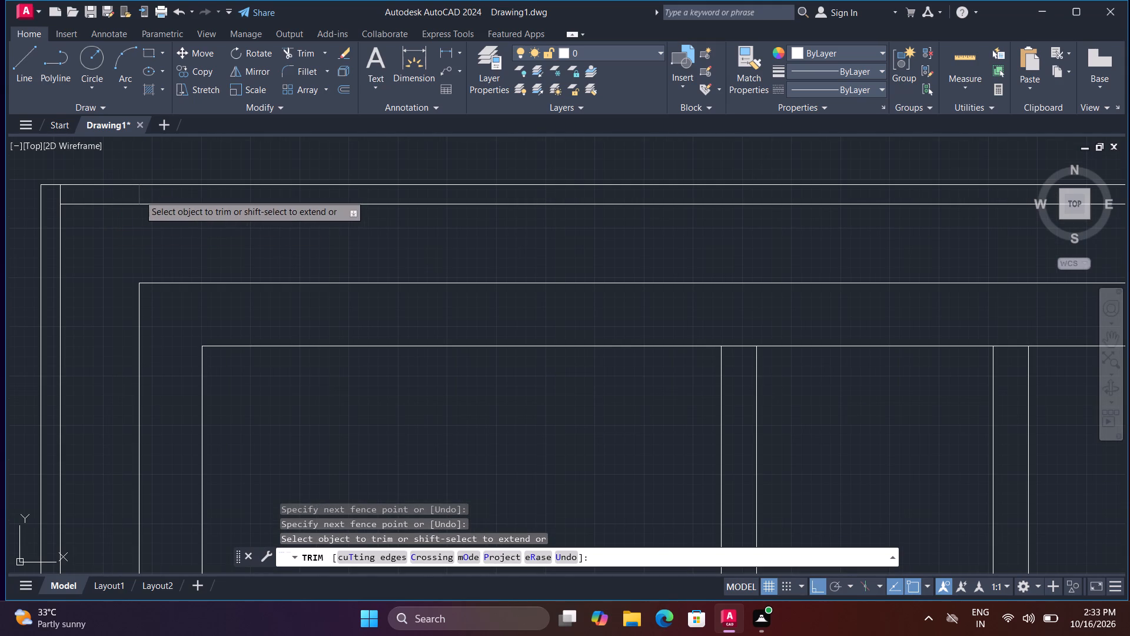
left_click(139, 195)
Trim the overlapping ends of the inset lines at the plan's upper-right corner.
scroll(275, 246, "down", 3)
middle_click_drag(609, 299, 469, 330)
scroll(494, 296, "up", 2)
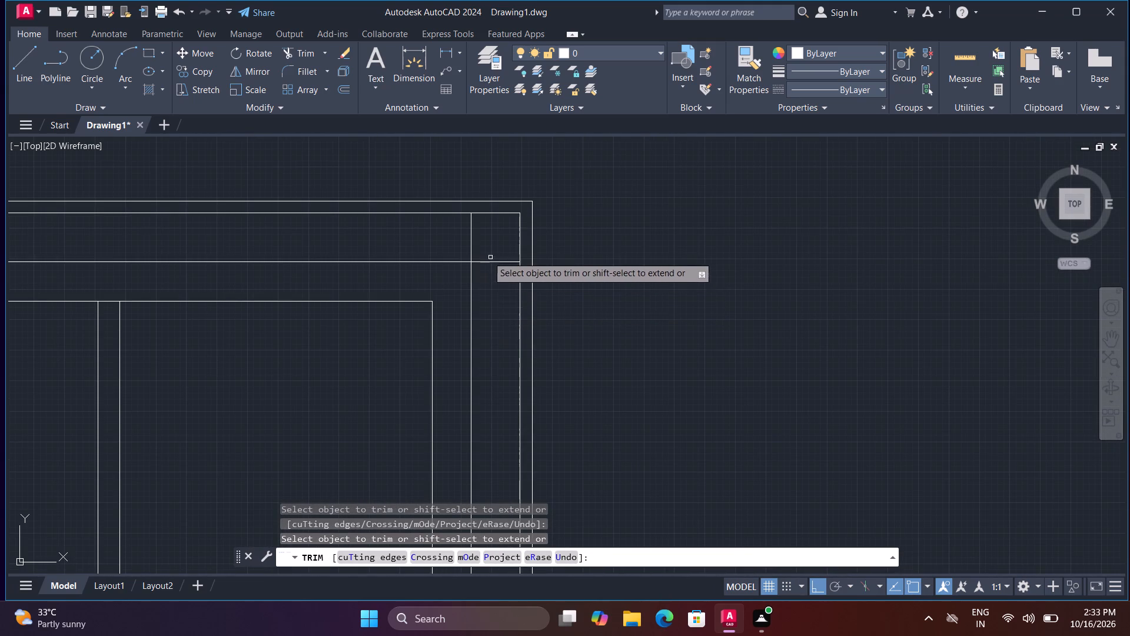
left_click(462, 236)
left_click(494, 271)
scroll(492, 268, "down", 1)
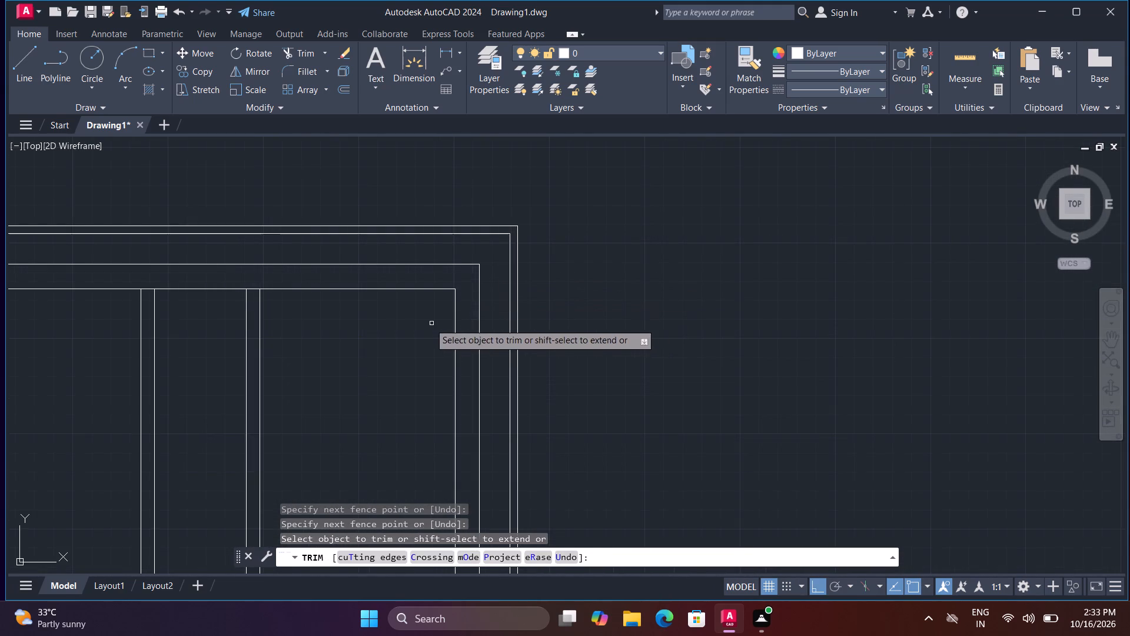
Remove the old innermost outline and all interior wall lines with Trim, keeping the outer walls and the new inset outline.
middle_click_drag(457, 334, 598, 336)
middle_click_drag(453, 336, 488, 333)
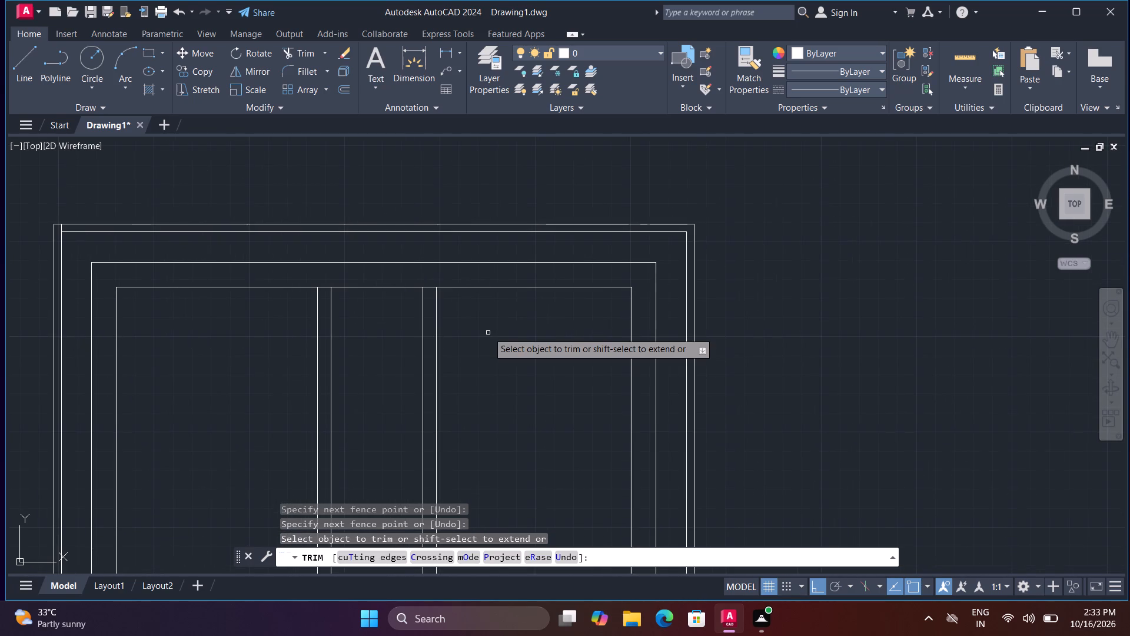
scroll(459, 333, "down", 1)
scroll(295, 364, "down", 1)
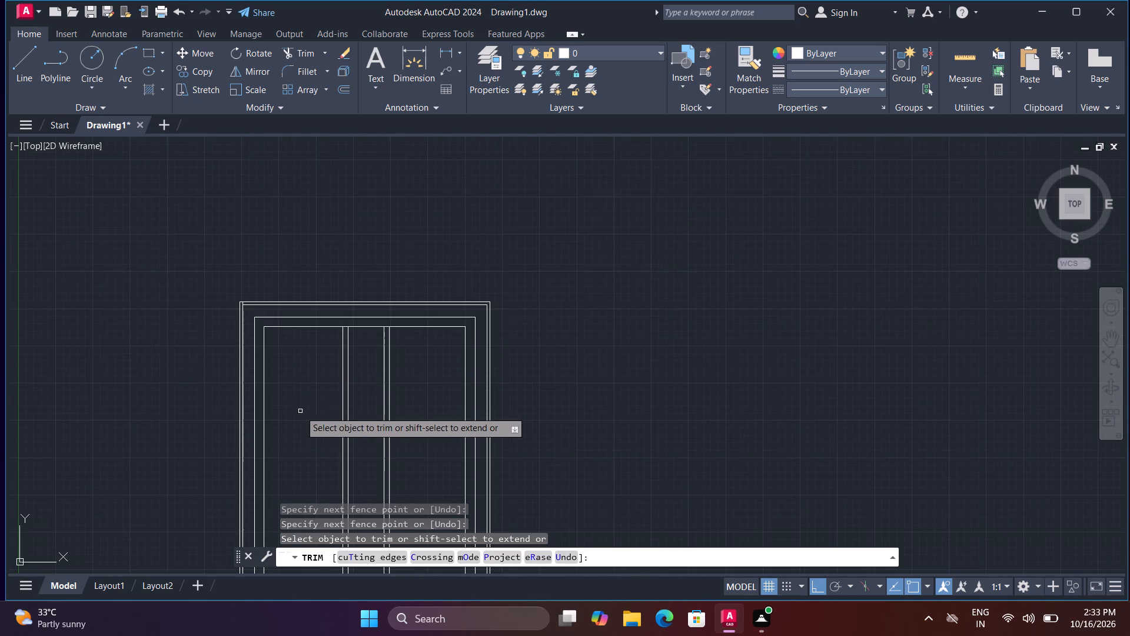
middle_click_drag(297, 406, 309, 263)
middle_click_drag(310, 258, 316, 240)
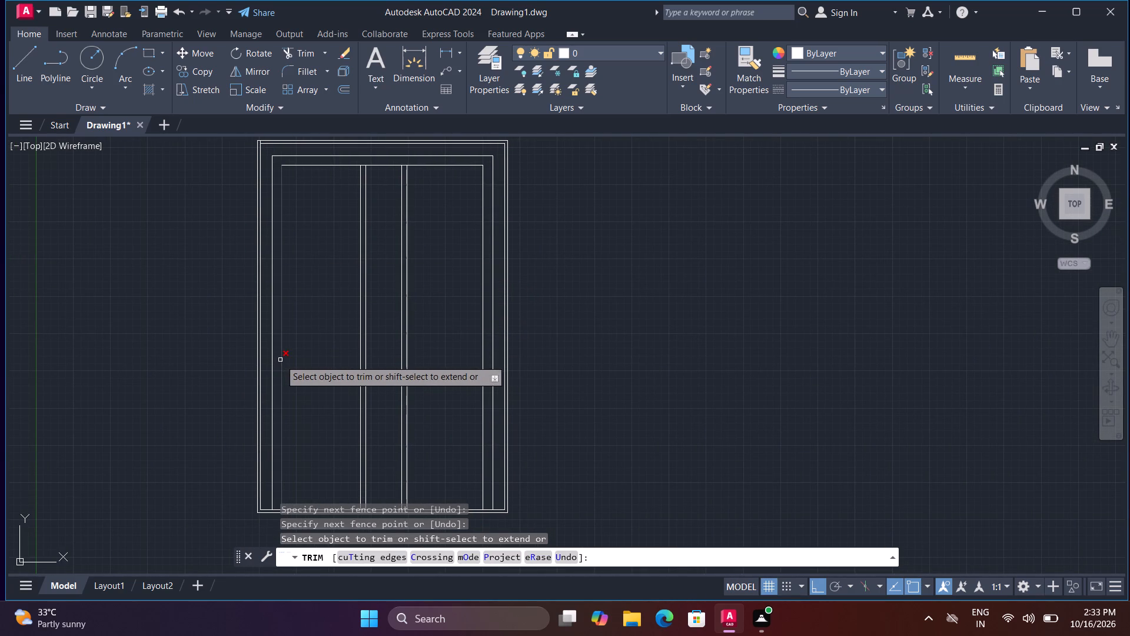
left_click(280, 360)
left_click(353, 359)
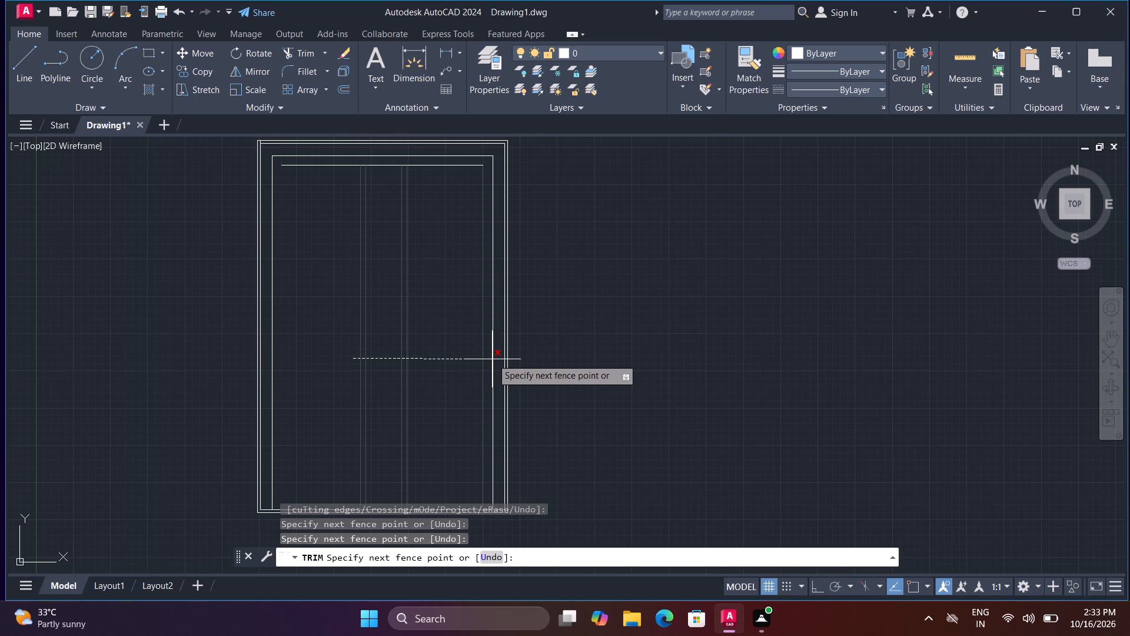
left_click(484, 353)
middle_click_drag(448, 295, 416, 472)
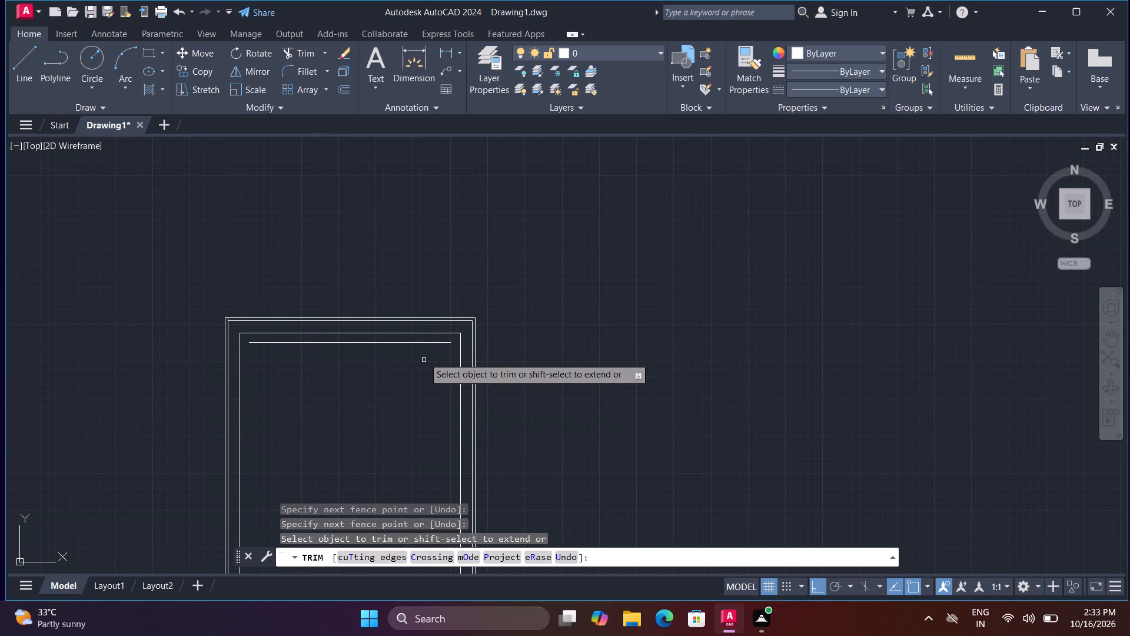
left_click(424, 342)
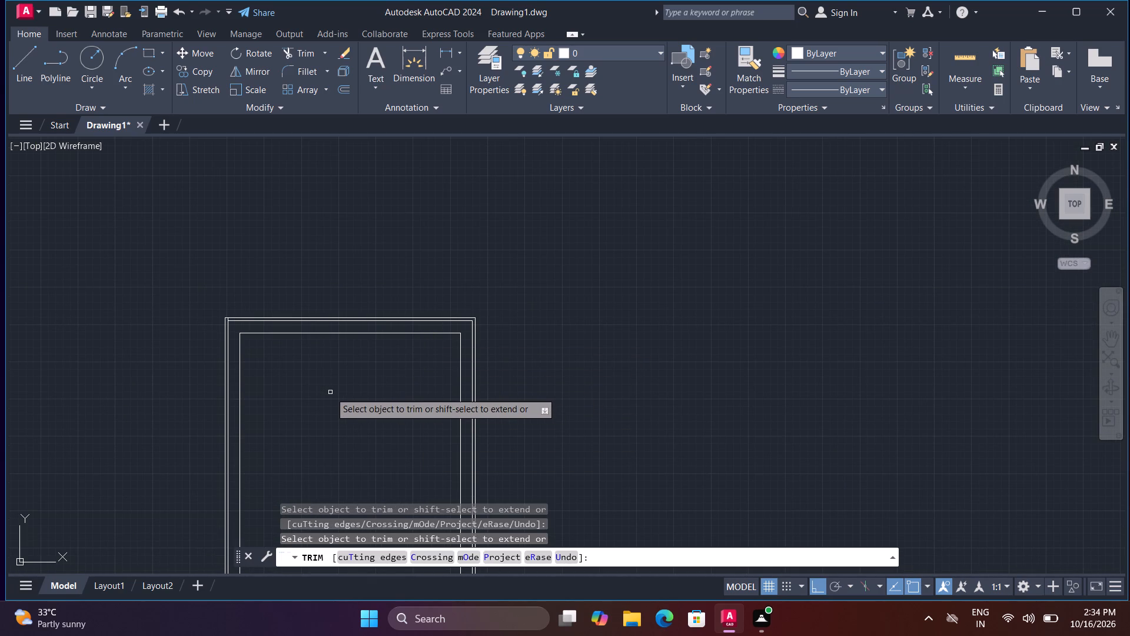
key("Escape")
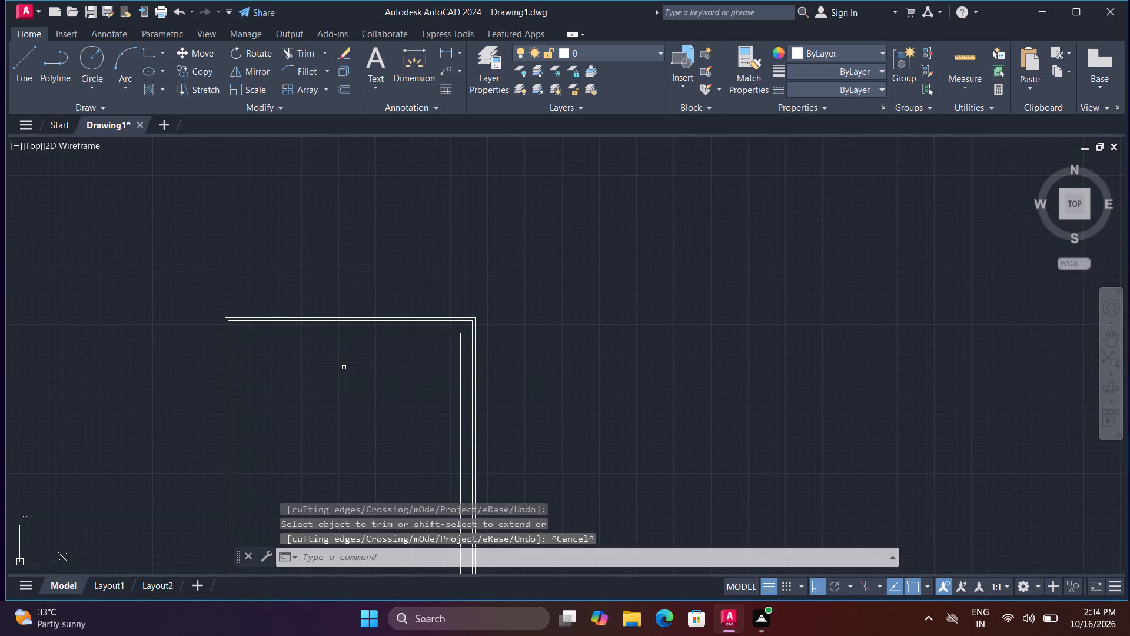
Using Offset in Through mode, offset the left inset line 11' to the right, and that line another 9" as the first interior wall.
key("o")
key("space")
type("t")
key("space")
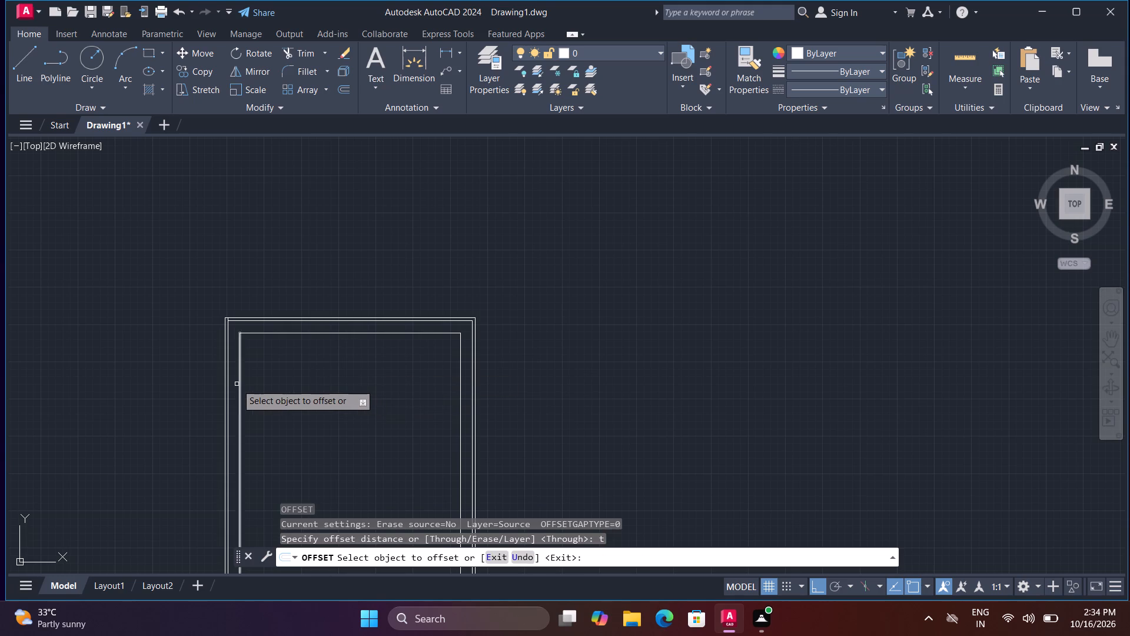
left_click(240, 385)
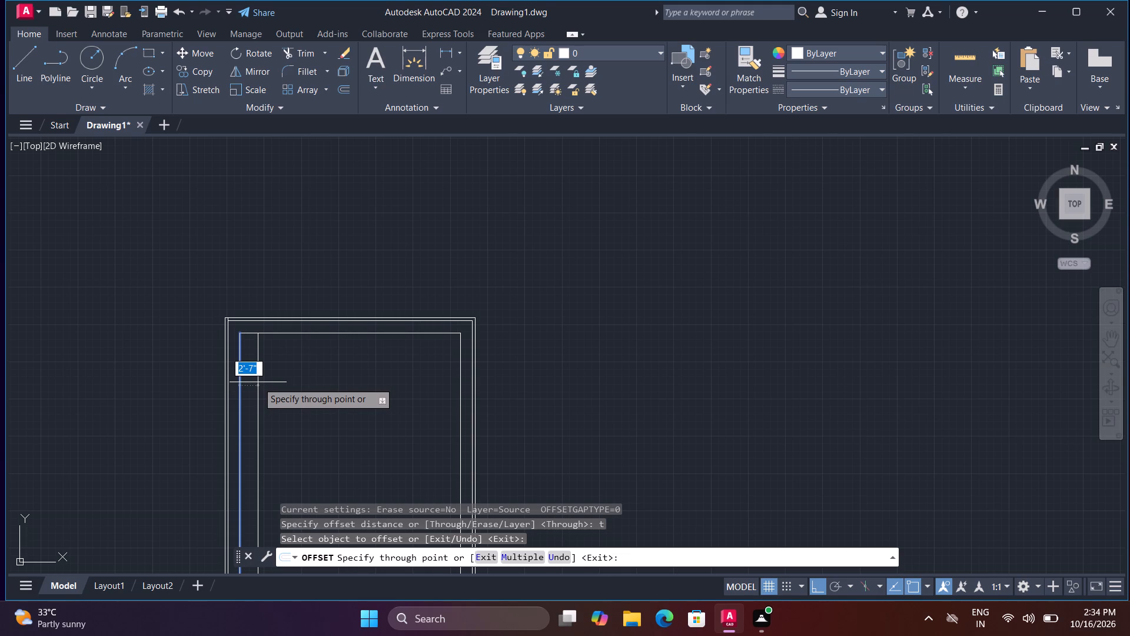
key("1")
key("1")
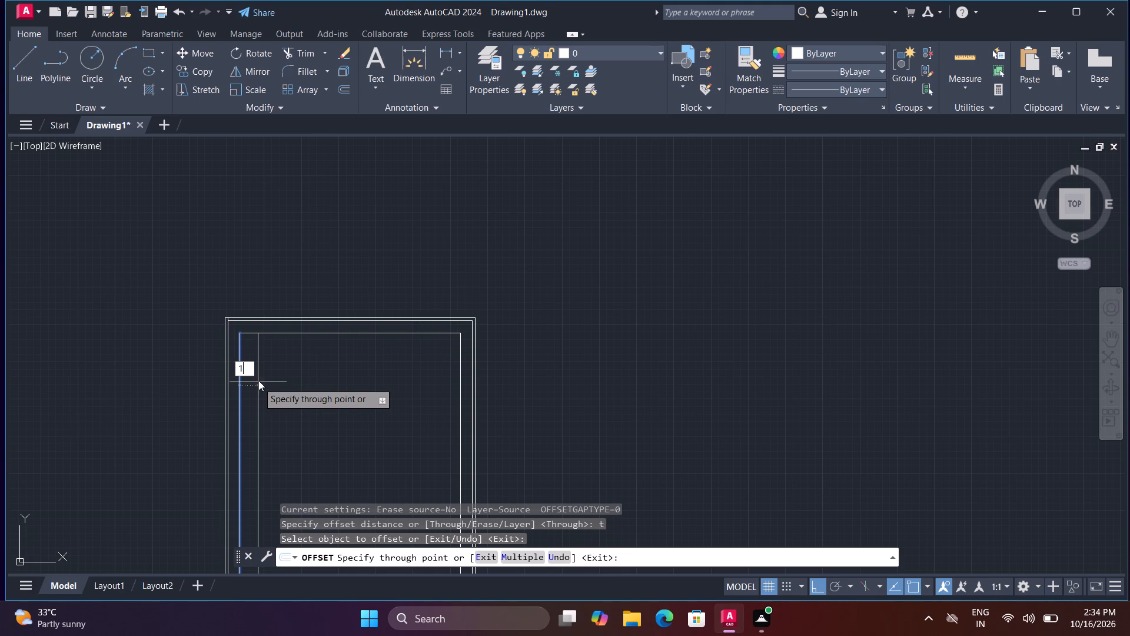
key("apostrophe")
key("Return")
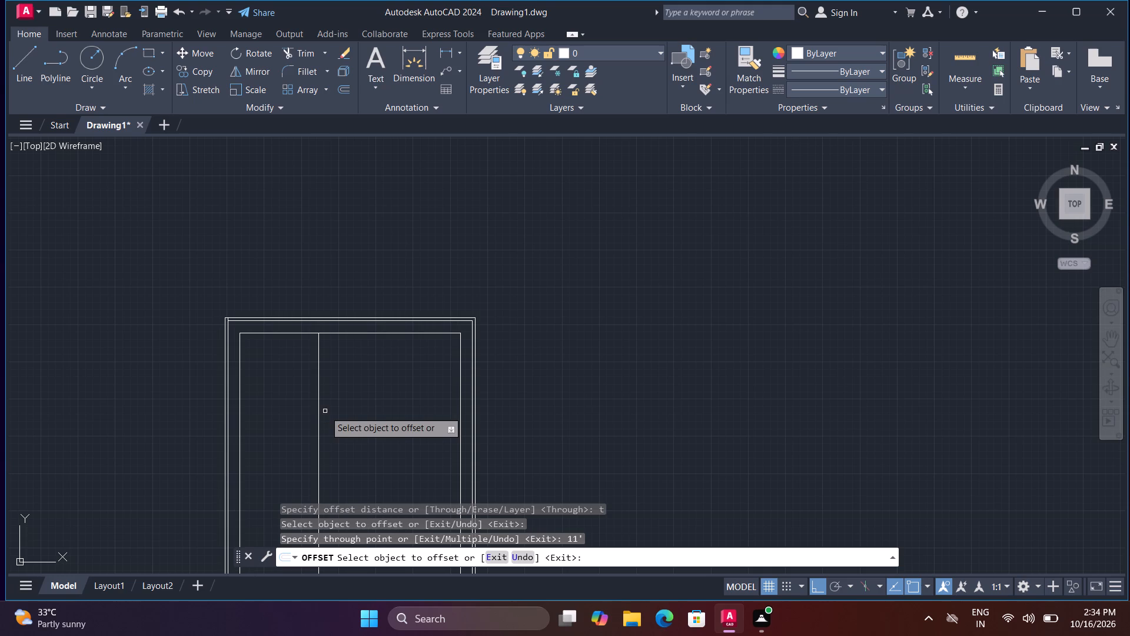
left_click(319, 409)
type("9\"")
key("Return")
Offset the first interior wall's right face 5' to the right, and that line another 9" as the second interior wall.
left_click(324, 400)
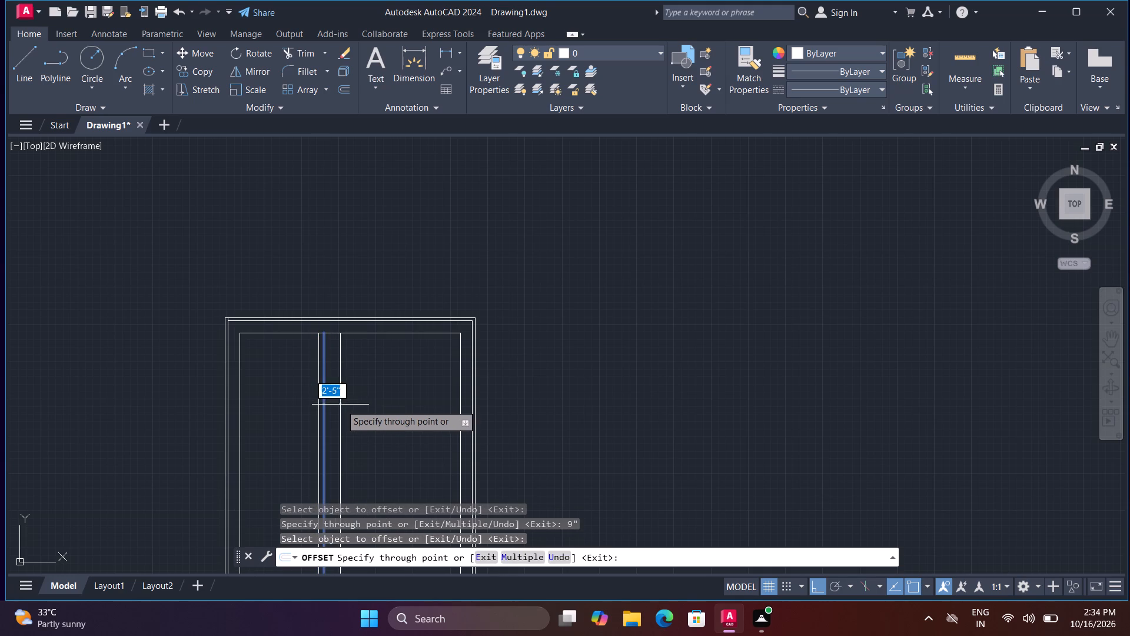
key("5")
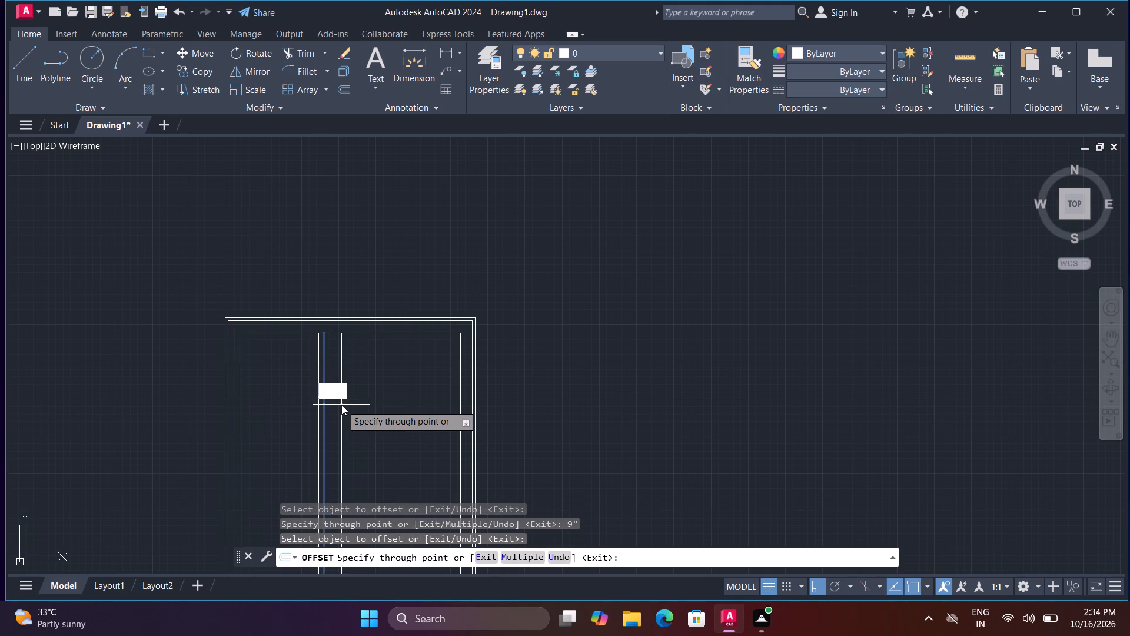
key("apostrophe")
key("Return")
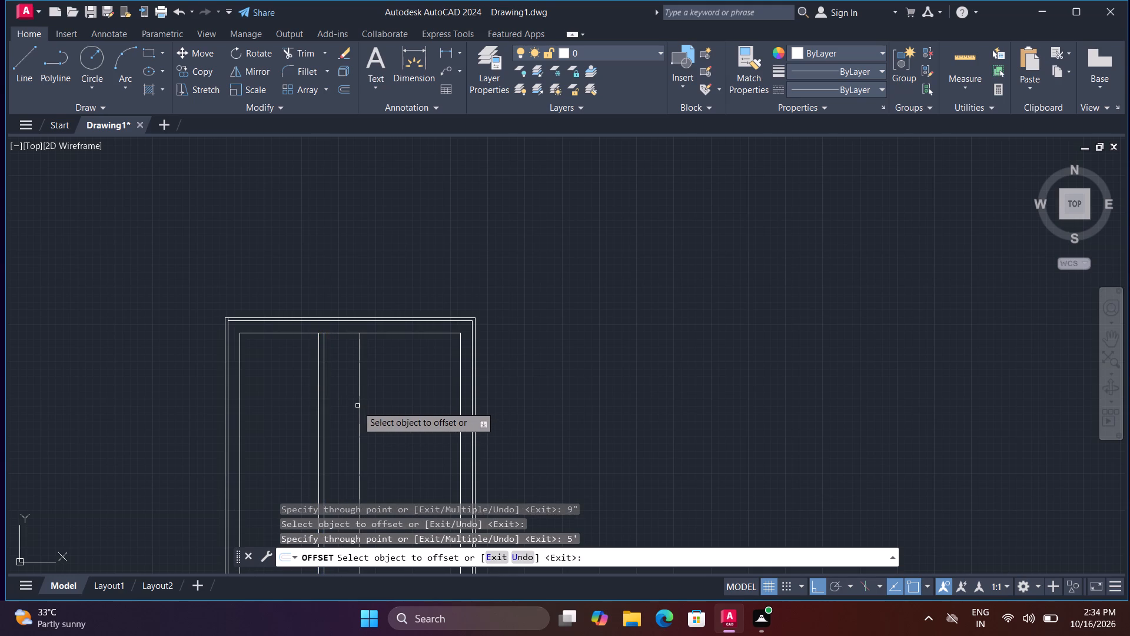
left_click(357, 406)
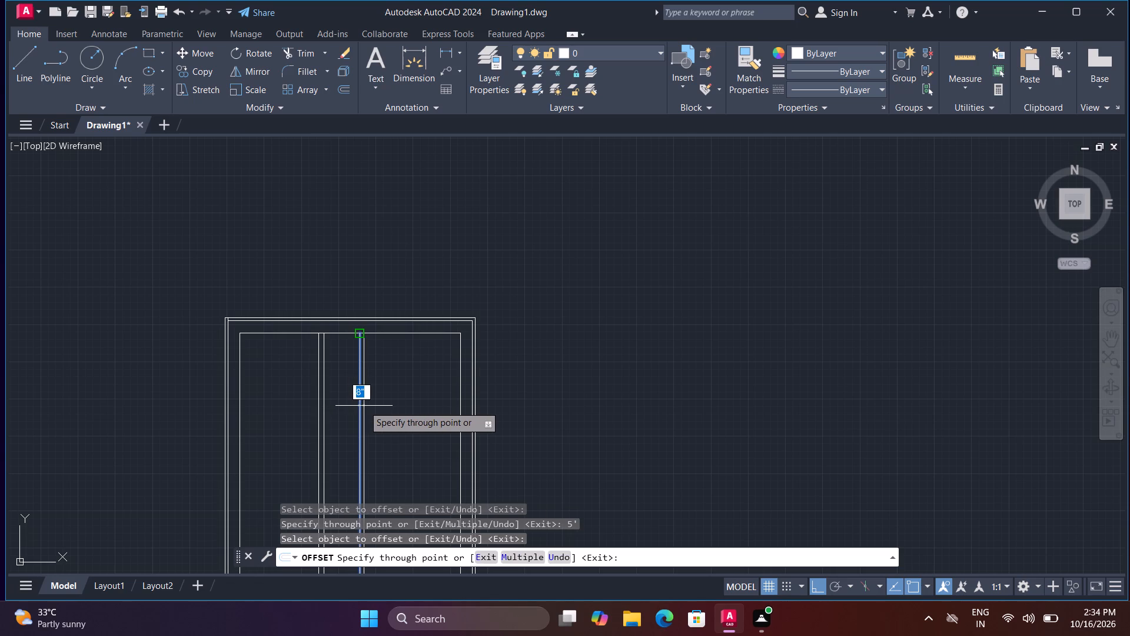
type("9\"")
key("Return")
Offset the right face of the second interior wall 12' to the right.
left_click(364, 403)
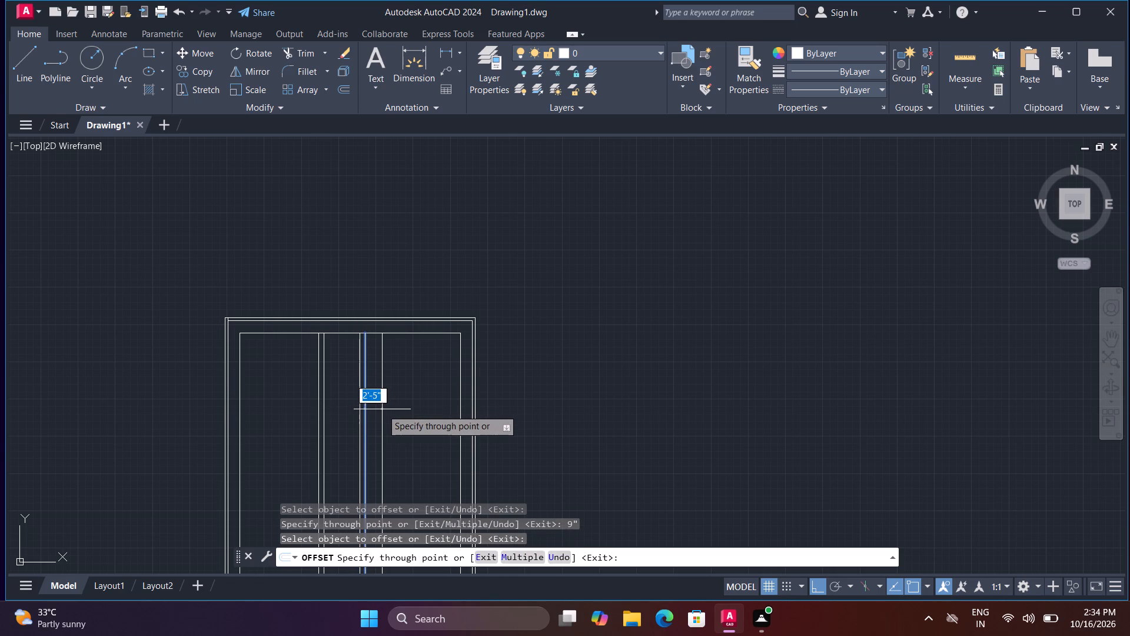
type("12")
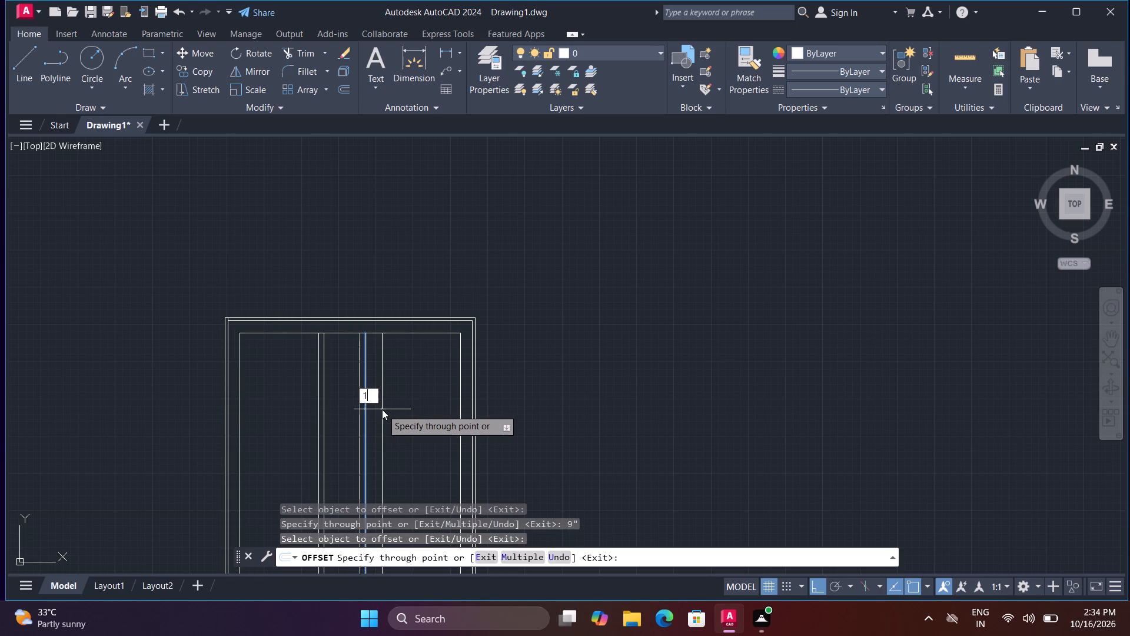
key("apostrophe")
key("Return")
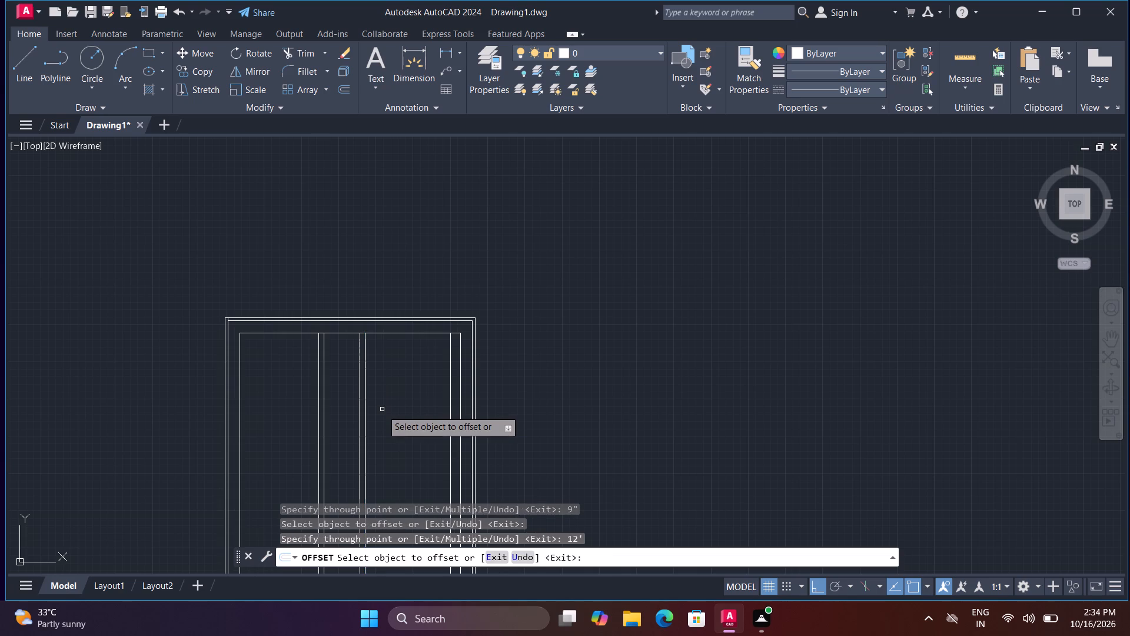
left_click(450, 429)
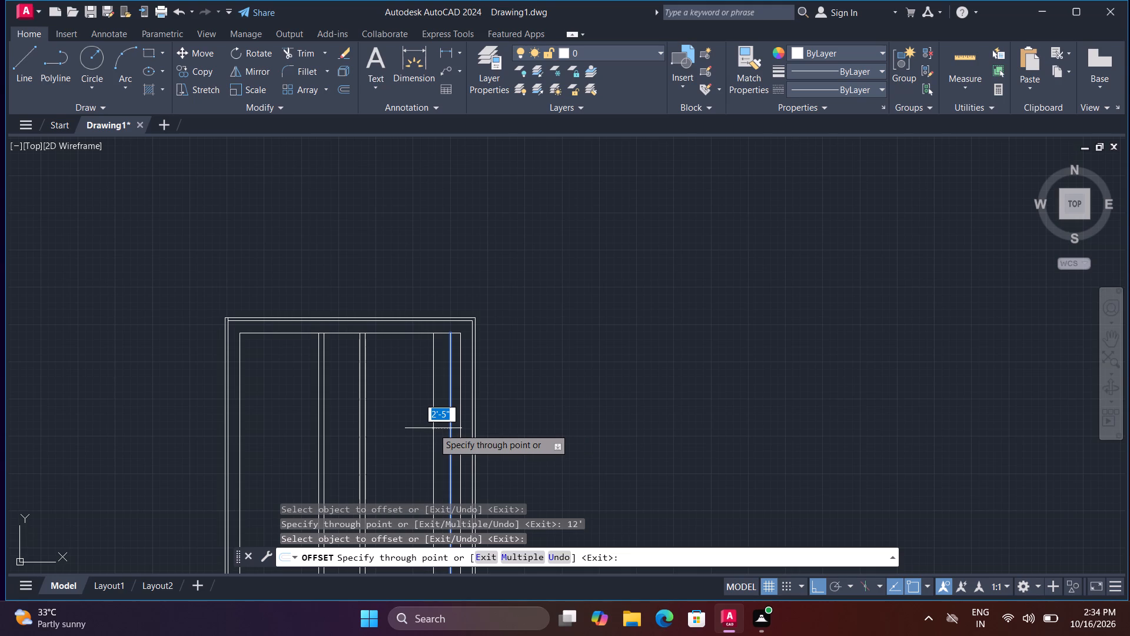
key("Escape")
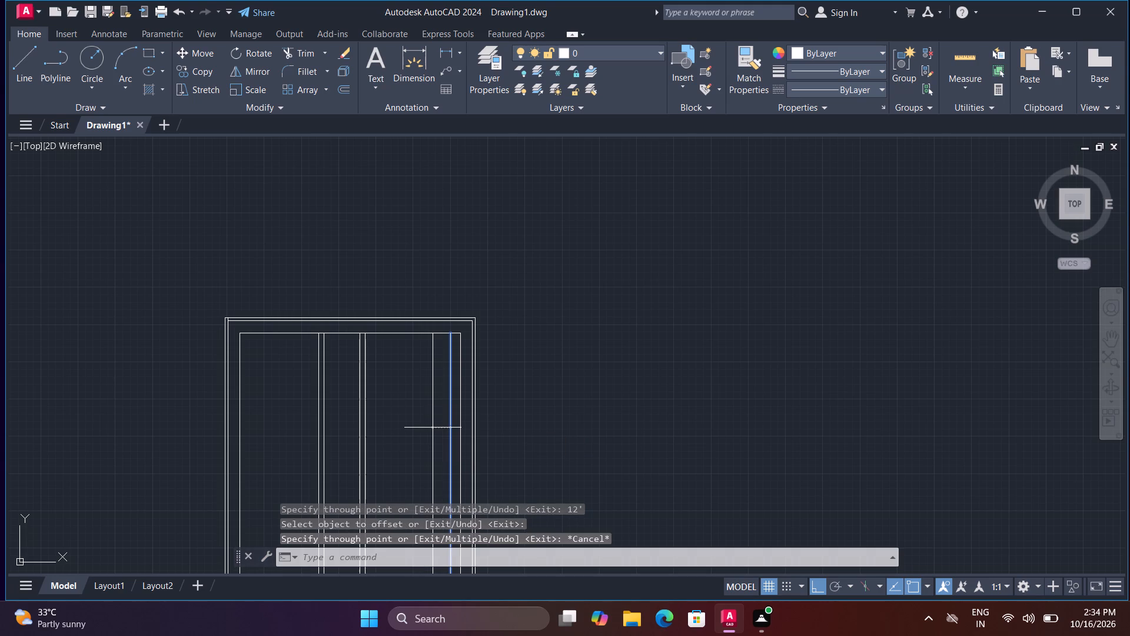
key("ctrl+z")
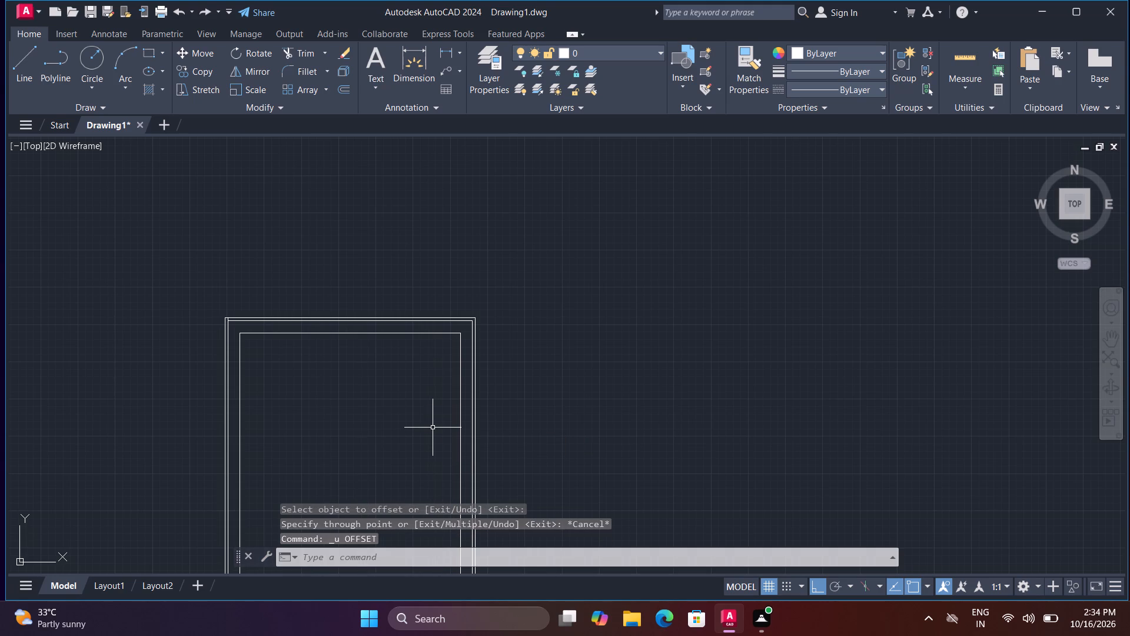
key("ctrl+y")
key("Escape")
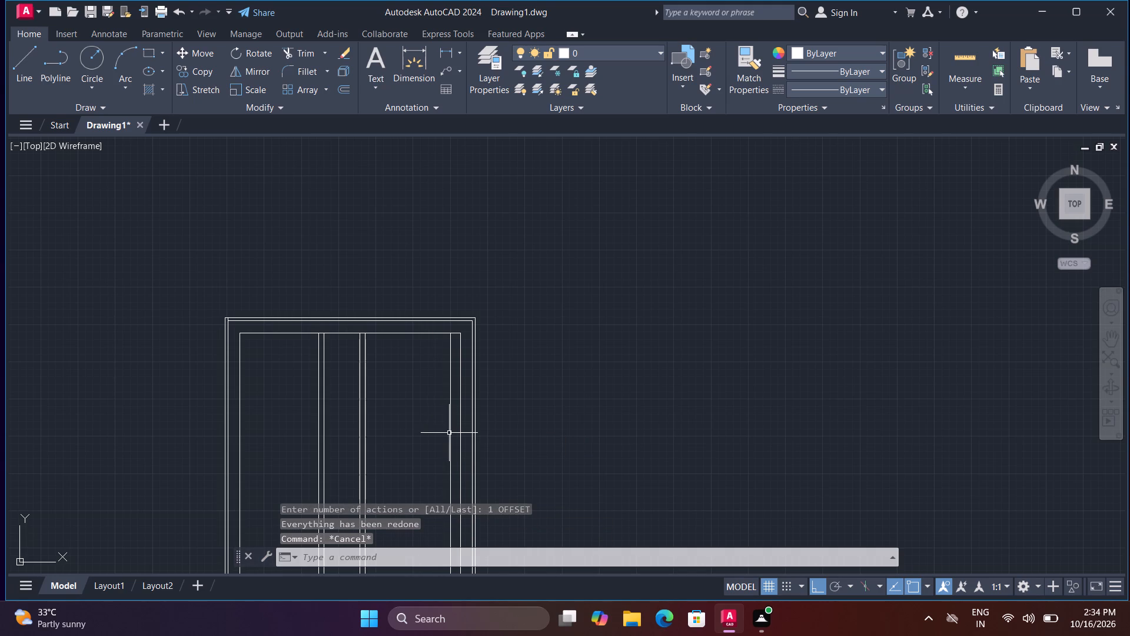
Delete the vertical line offset 12' from the second interior wall, just inside the right inset line.
left_click(451, 434)
key("Delete")
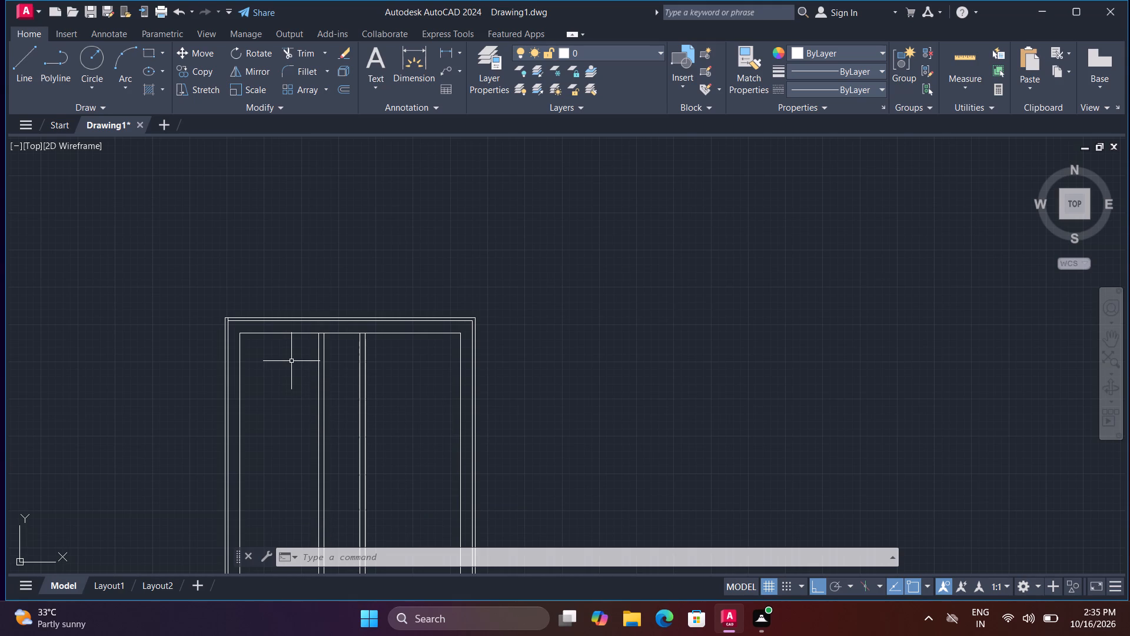
Trim the top inset line between the two faces of the first interior wall and of the second interior wall.
type("rt")
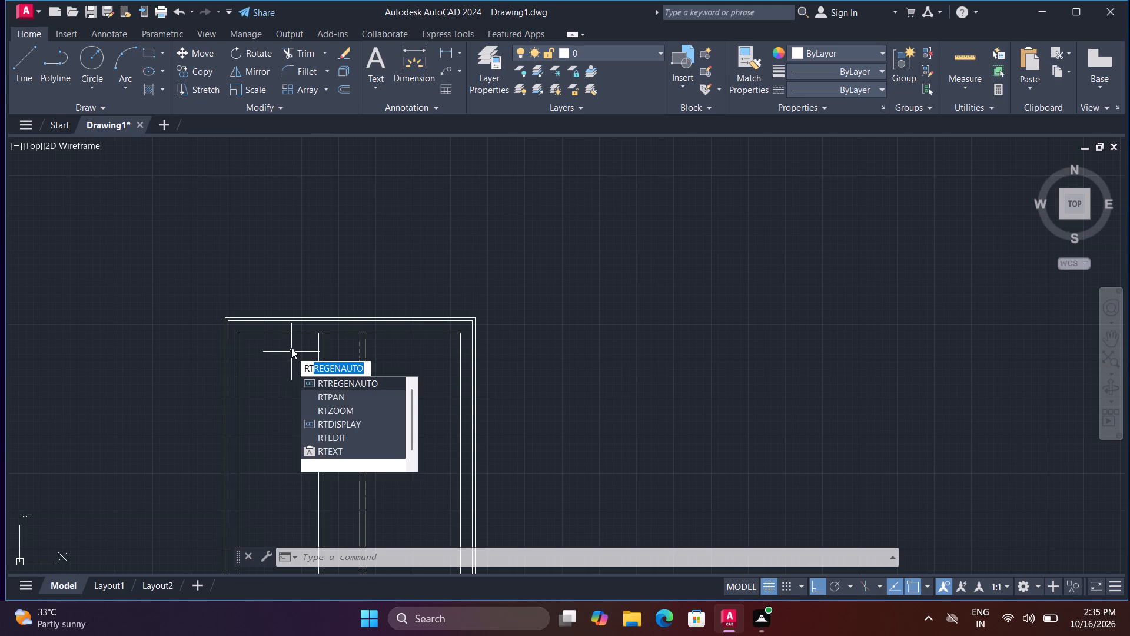
key("Escape")
key("t")
type("r")
key("space")
scroll(325, 337, "up", 2)
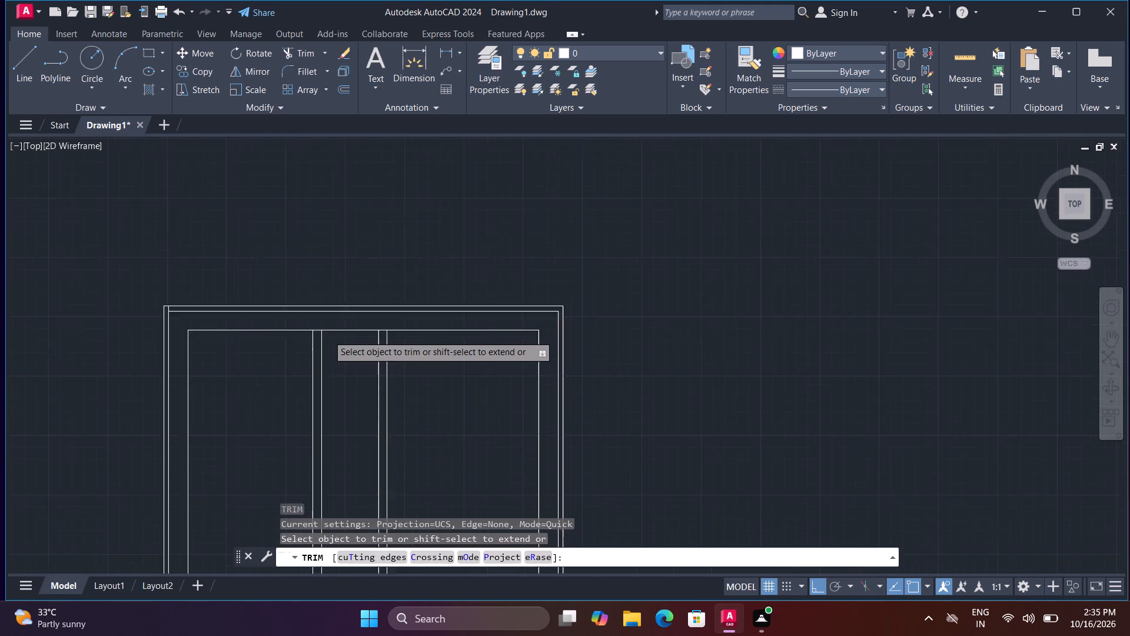
scroll(330, 333, "up", 1)
left_click(298, 323)
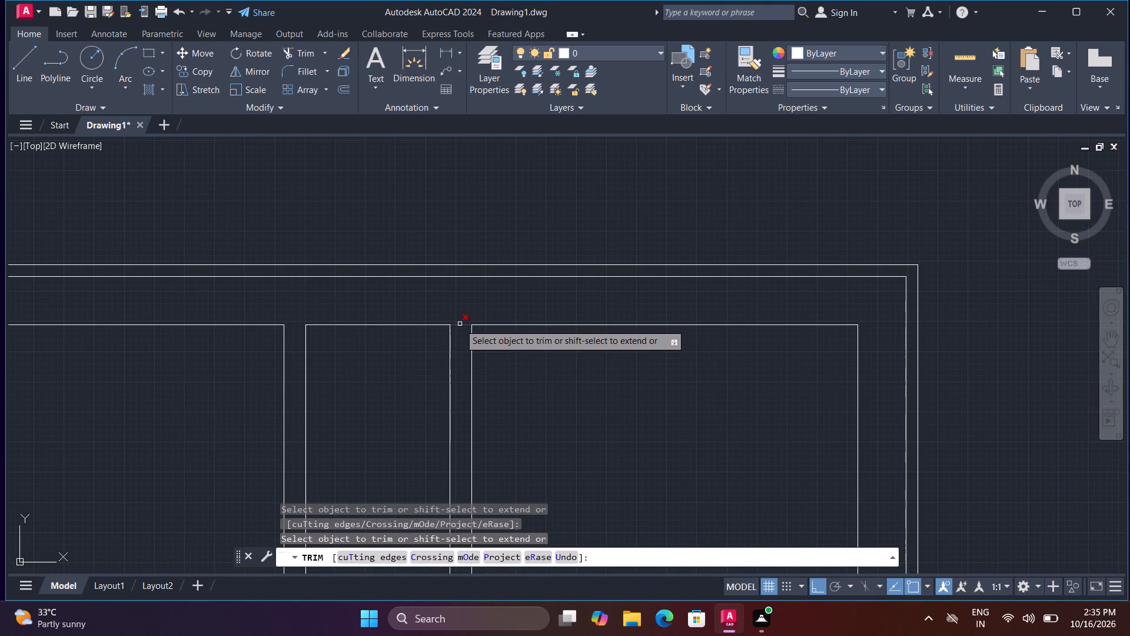
left_click(460, 324)
scroll(450, 346, "down", 4)
key("Escape")
Using Offset in Through mode, offset the middle bay's top line 10' down, and that line another 9" as a cross wall.
key("o")
key("space")
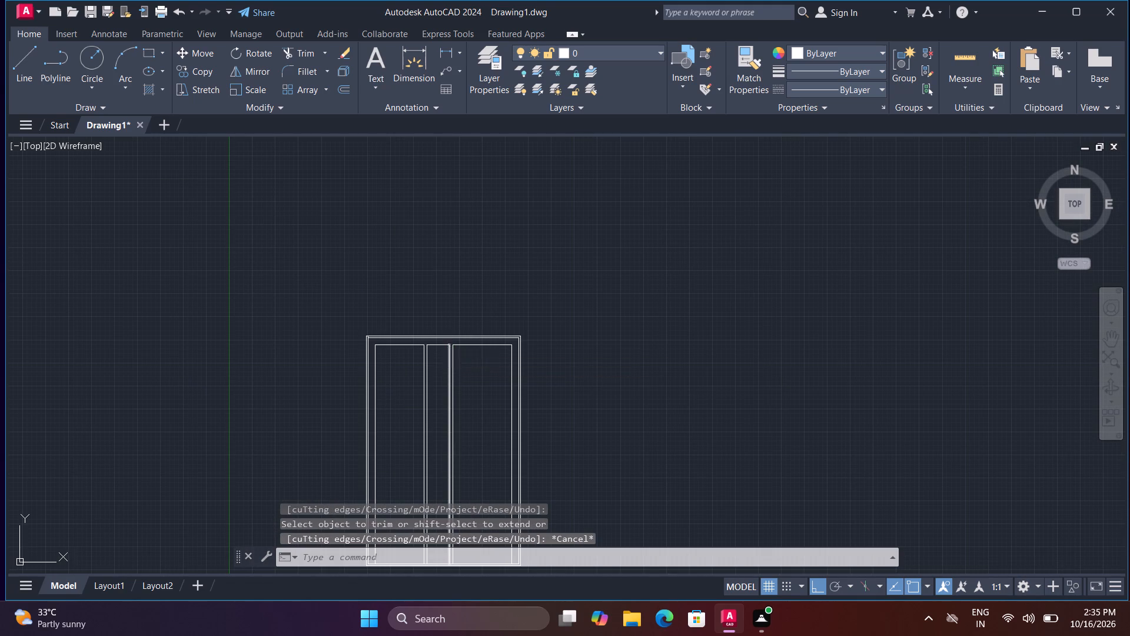
key("t")
key("space")
scroll(407, 347, "up", 2)
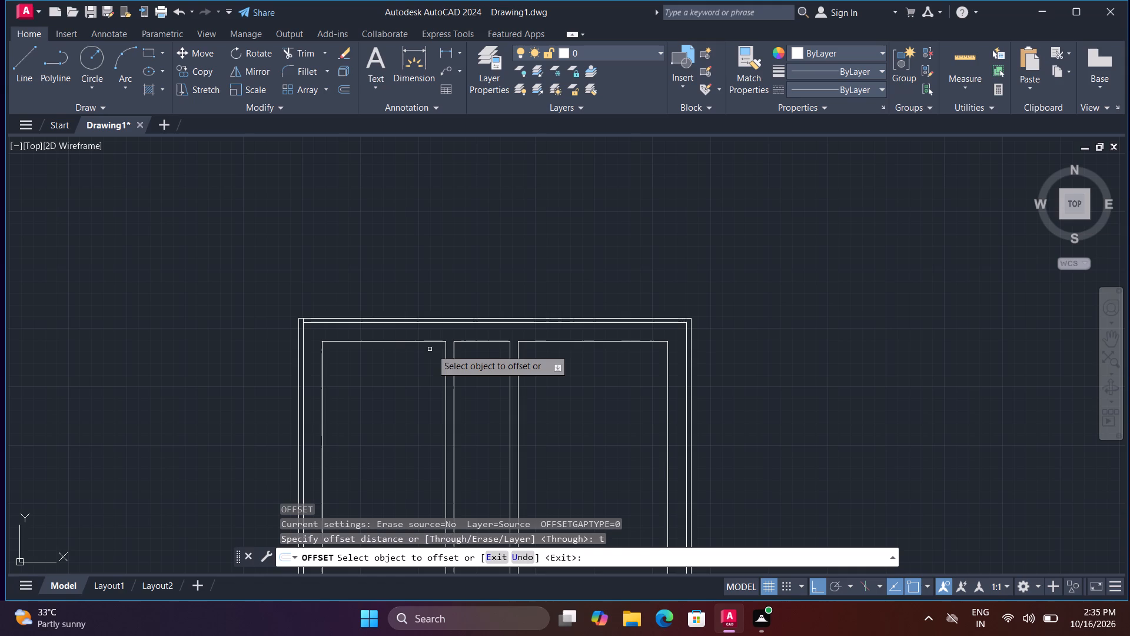
left_click(466, 342)
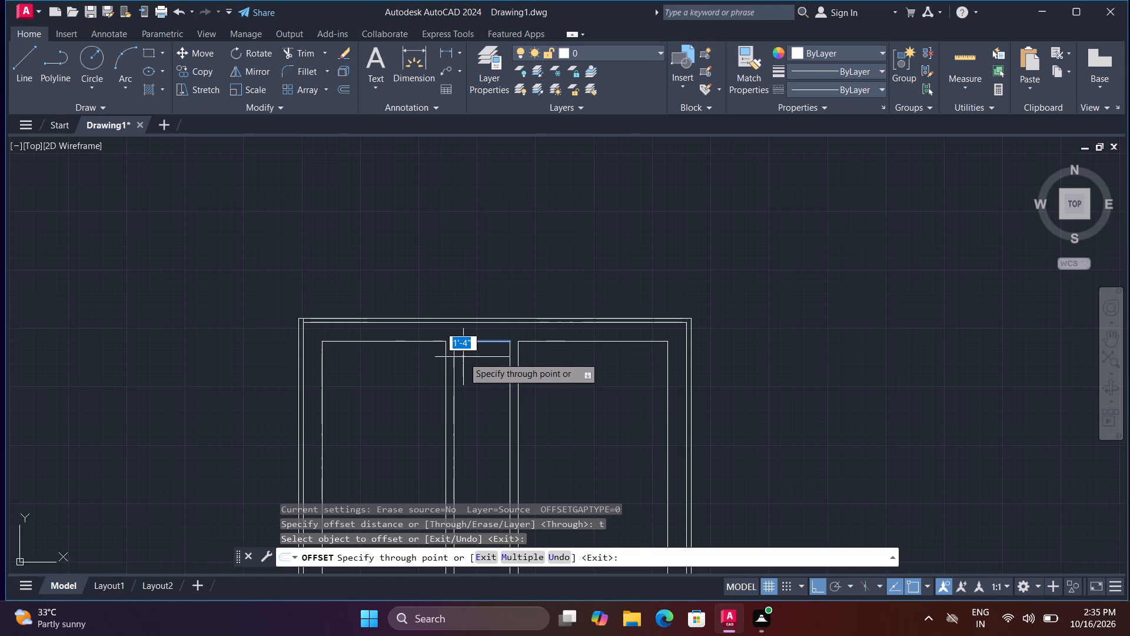
type("10")
key("apostrophe")
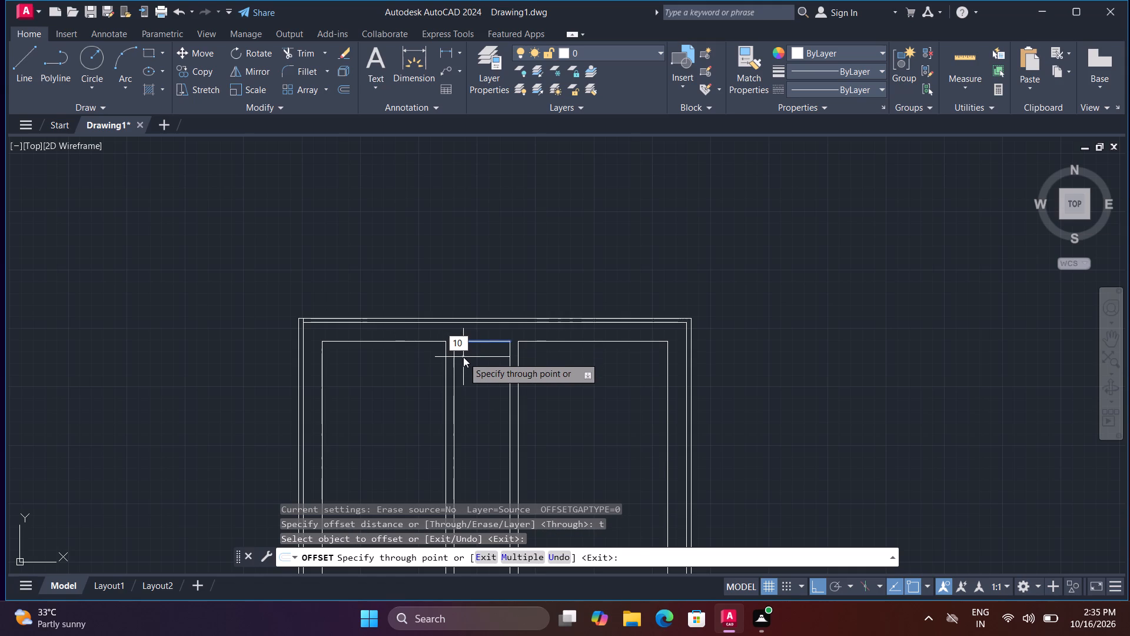
key("Return")
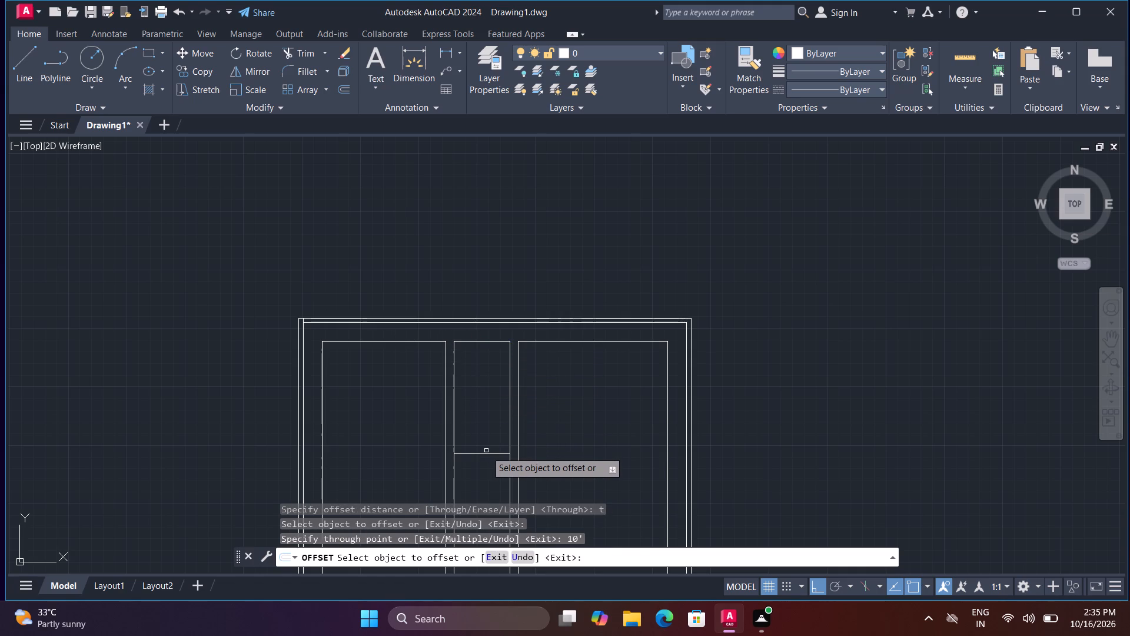
left_click(487, 452)
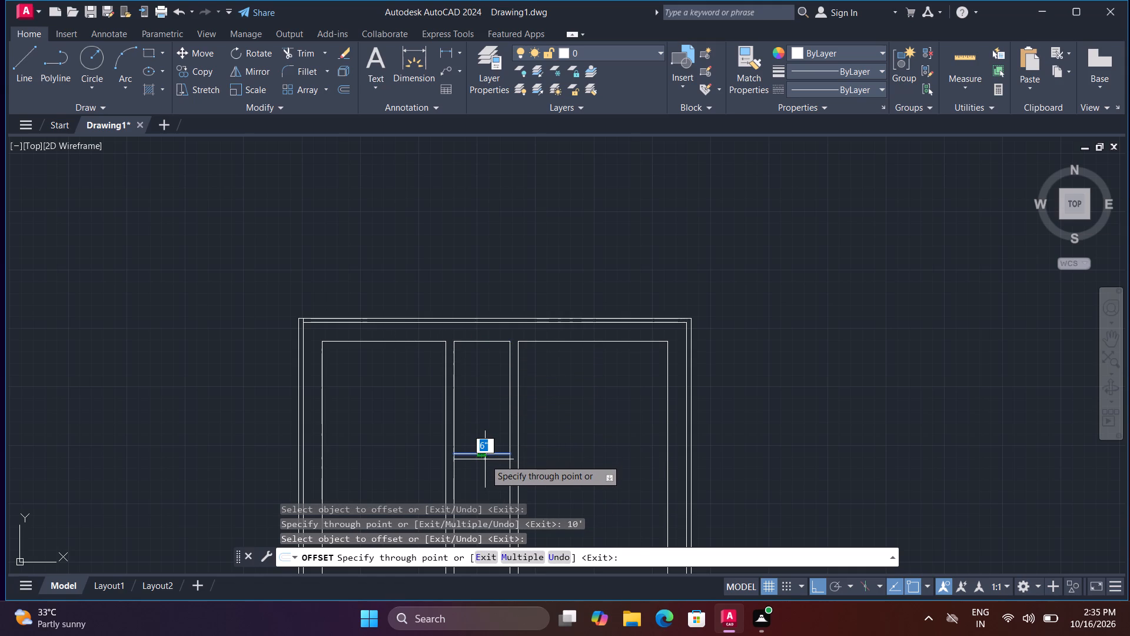
key("9")
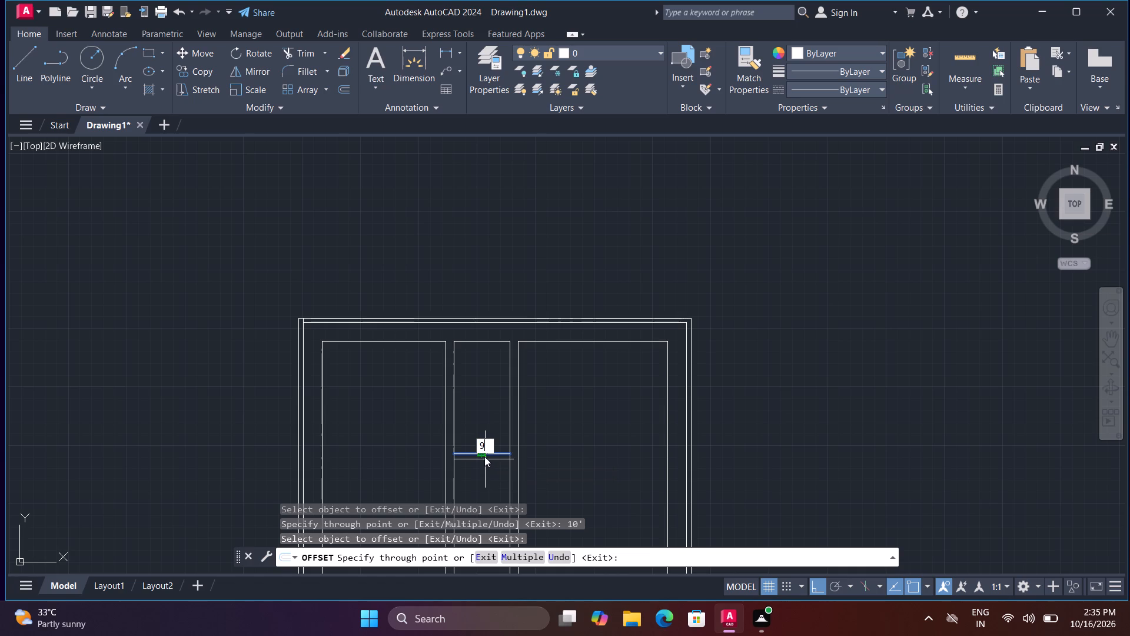
key("shift+quotedbl")
key("Return")
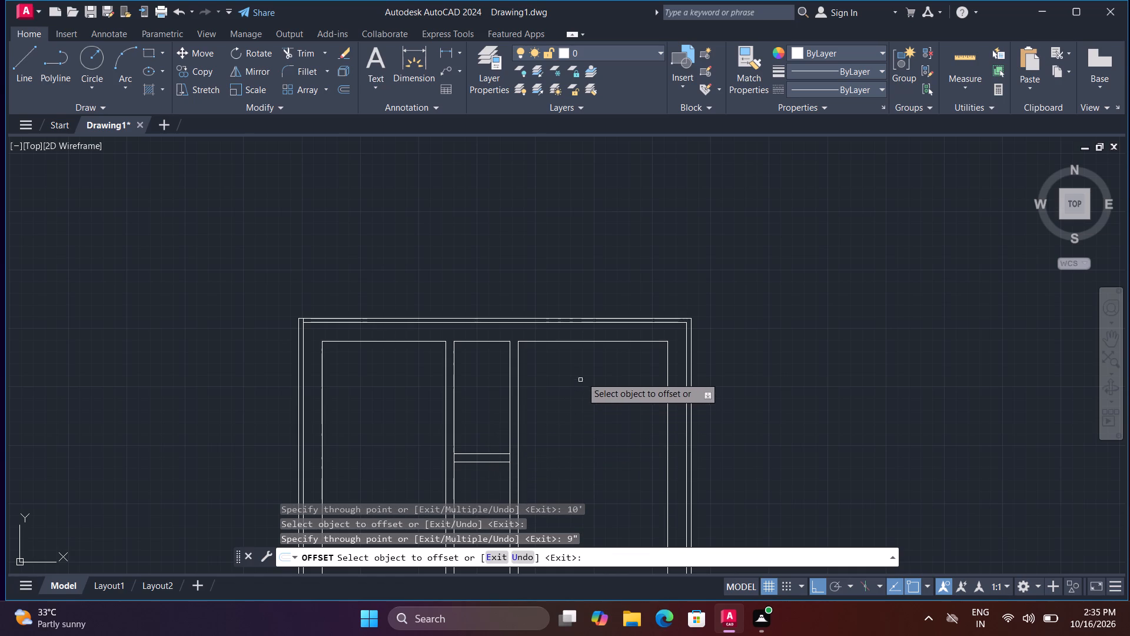
Offset the right bay's top line 16' down, and that line another 9" as a cross wall.
left_click(584, 341)
type("16")
key("apostrophe")
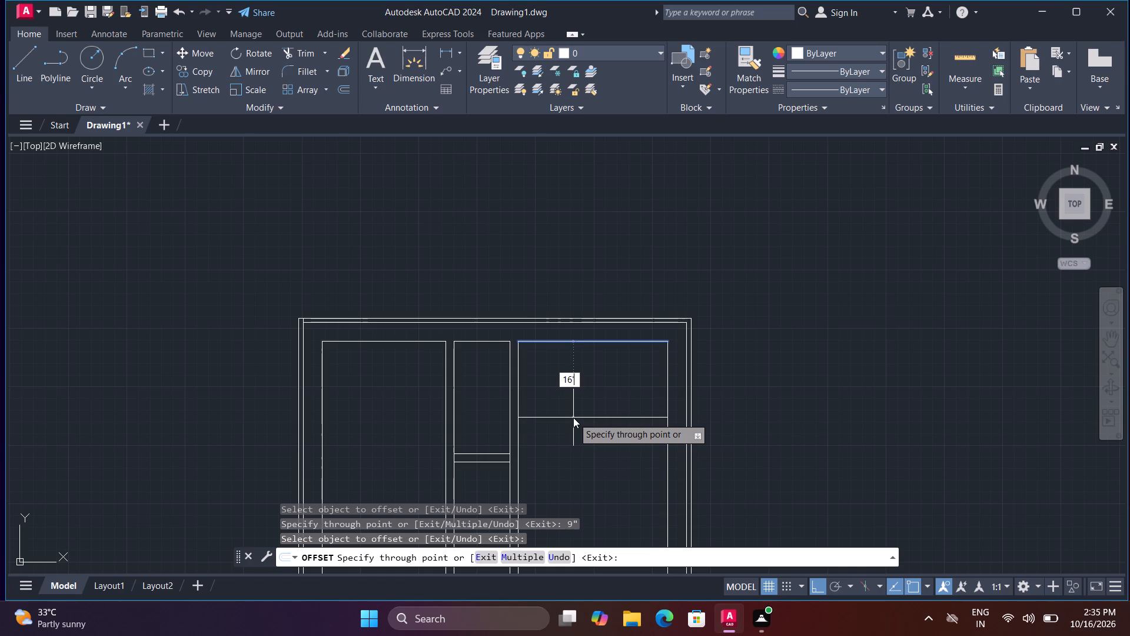
key("Return")
middle_click_drag(586, 433, 591, 313)
middle_click(591, 300)
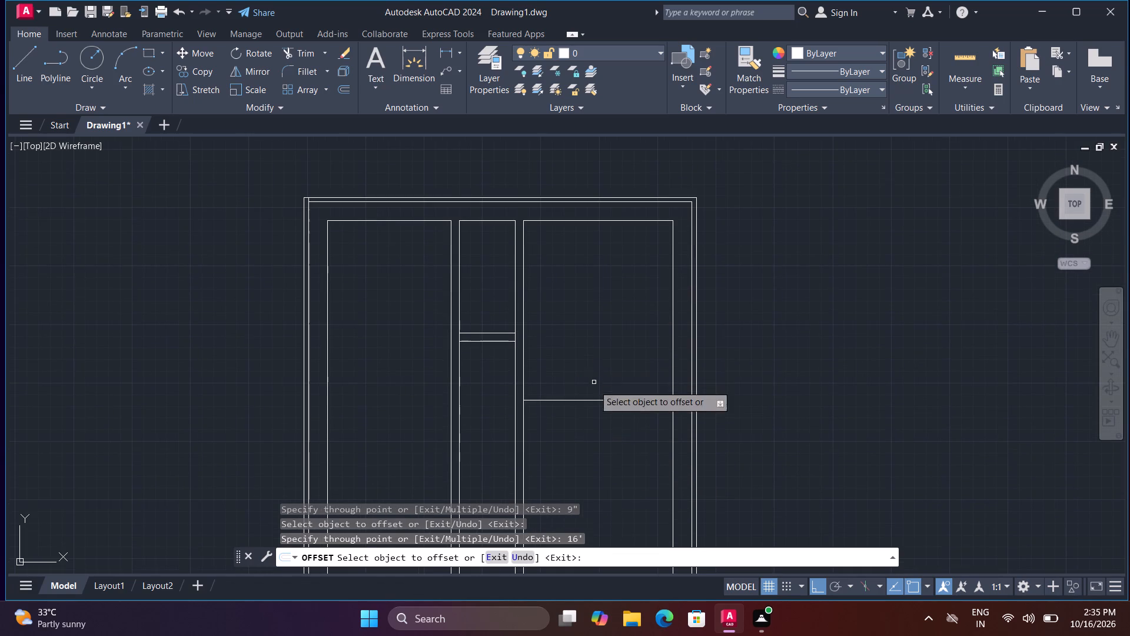
left_click(596, 399)
type("9\"")
key("Return")
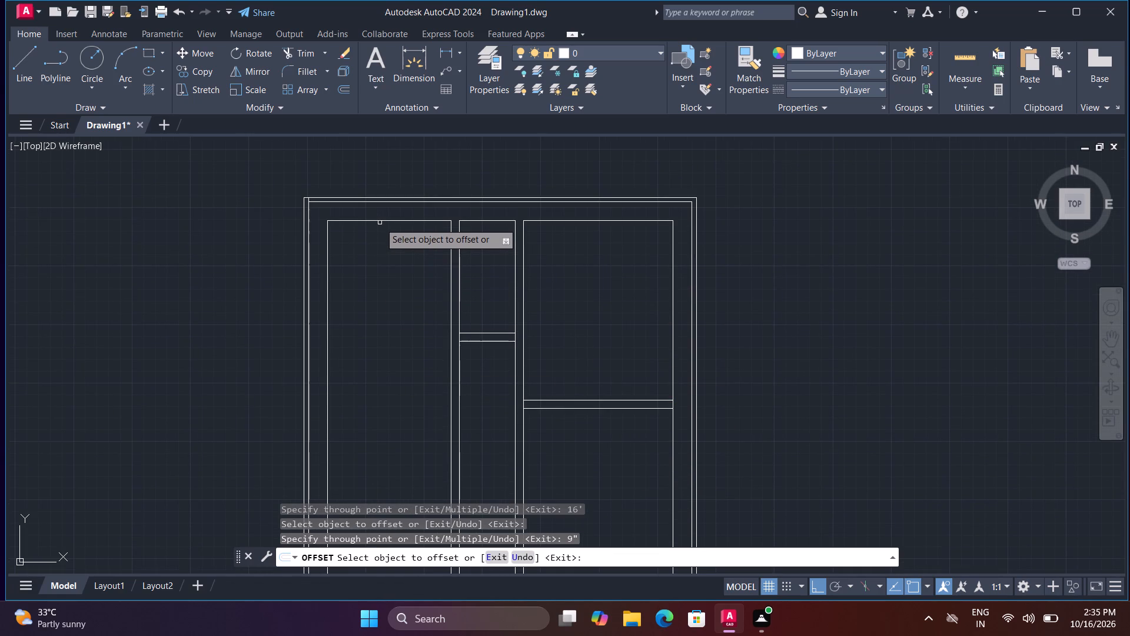
Offset the left bay's top line 5' down, and that line another 9" as a cross wall.
left_click(380, 222)
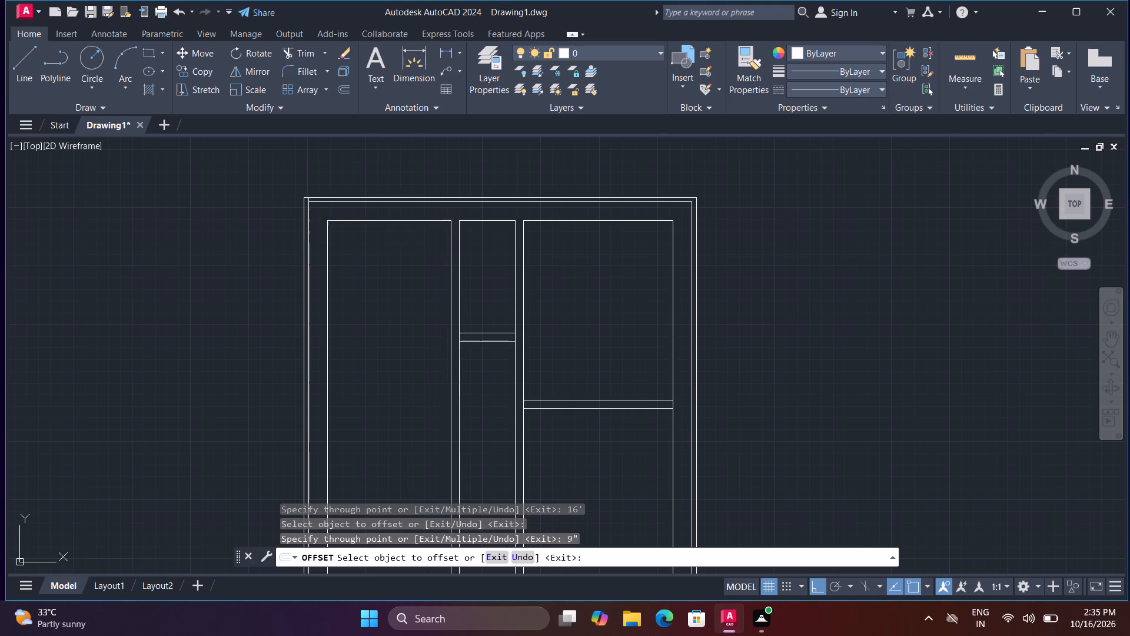
type("5'")
key("Return")
left_click(392, 276)
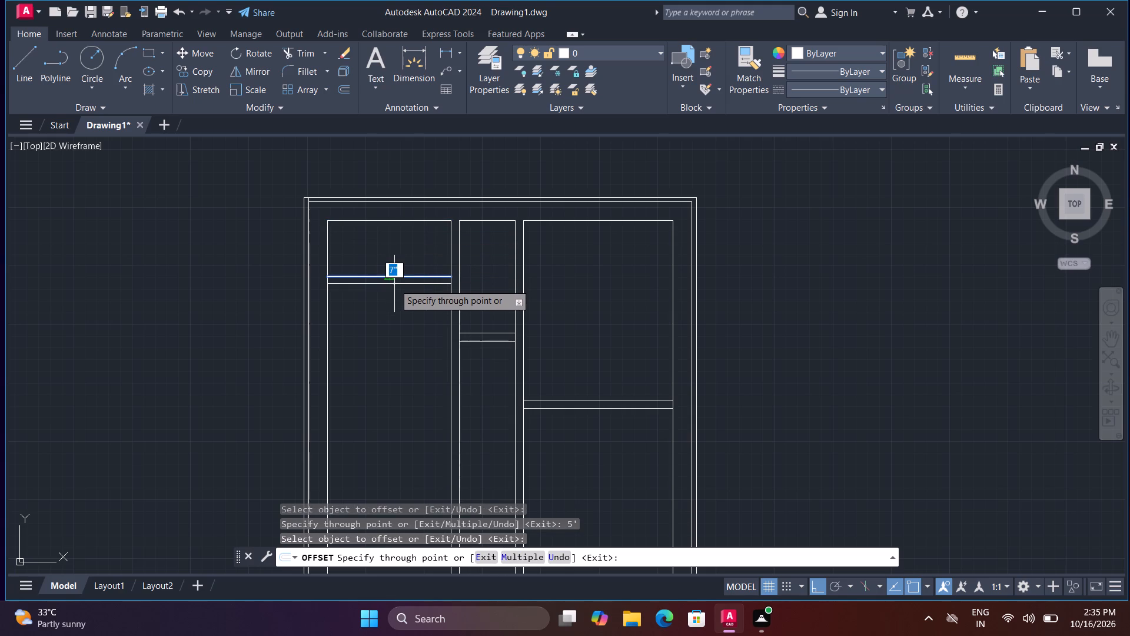
type("9\"")
key("Return")
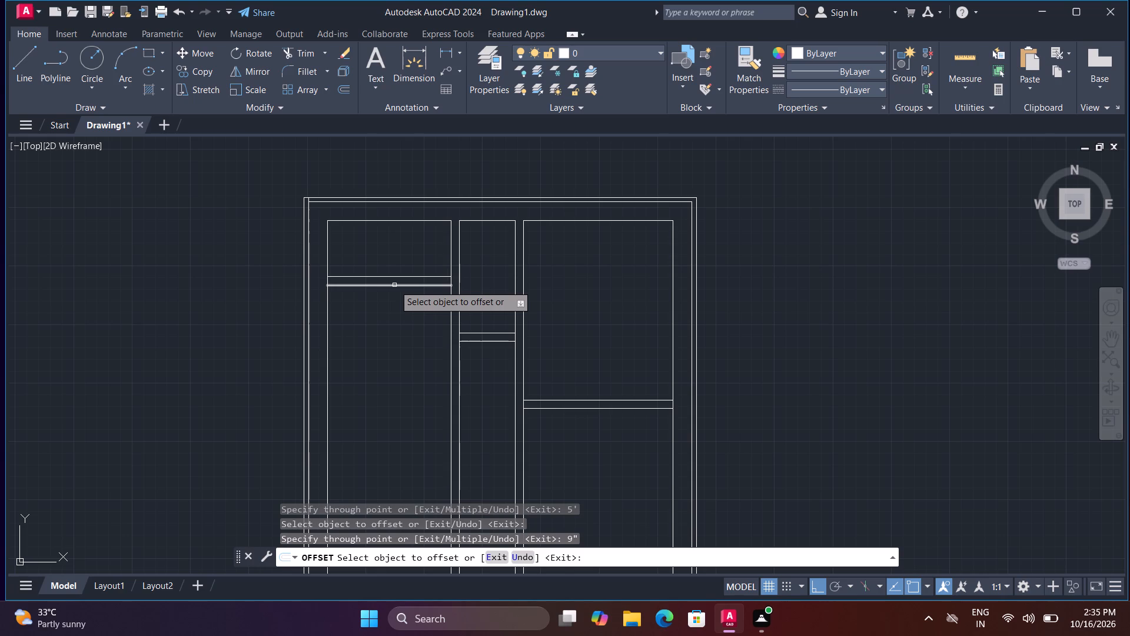
Offset the lower face of the left bay's cross wall 10'9" down, and that line another 9" as a second cross wall.
left_click(394, 285)
key("1")
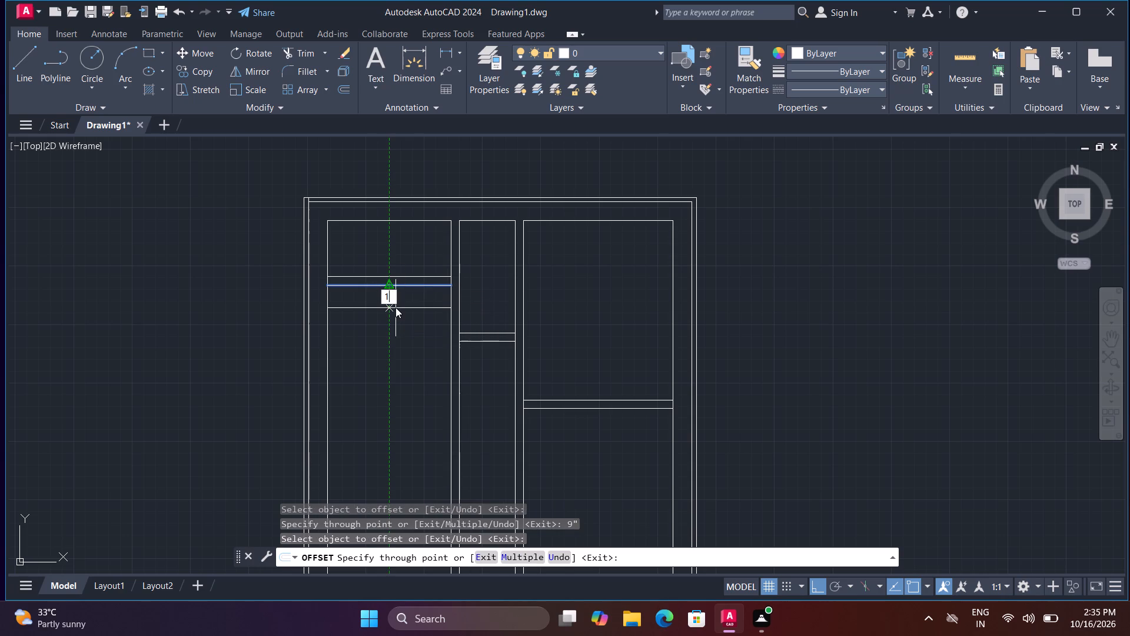
key("0")
key("apostrophe")
type("9\"")
key("Return")
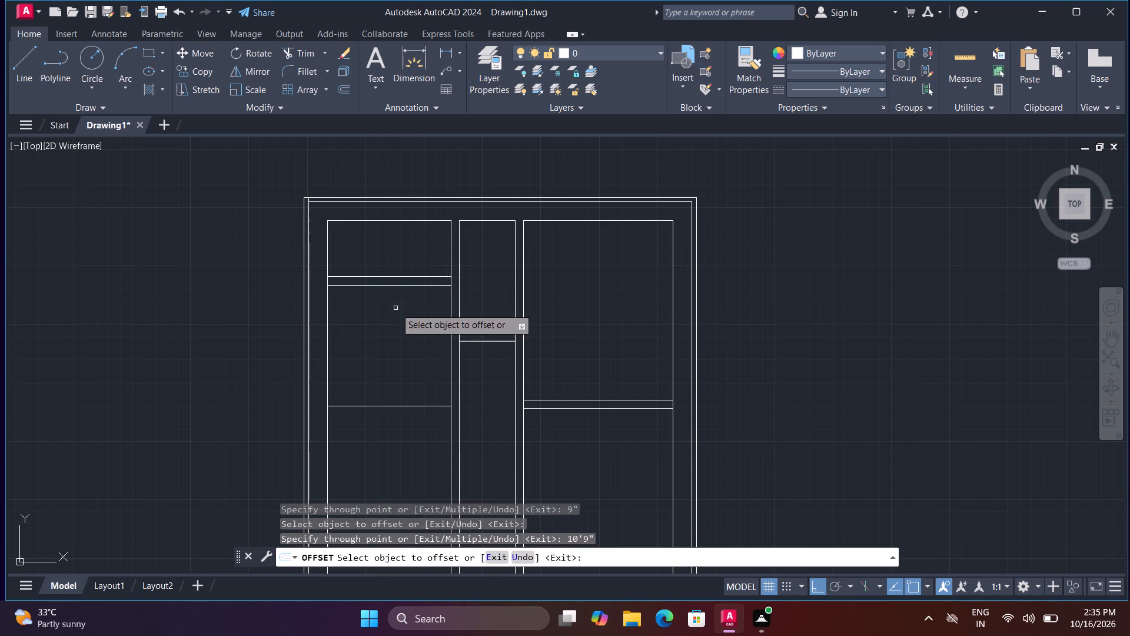
left_click(403, 406)
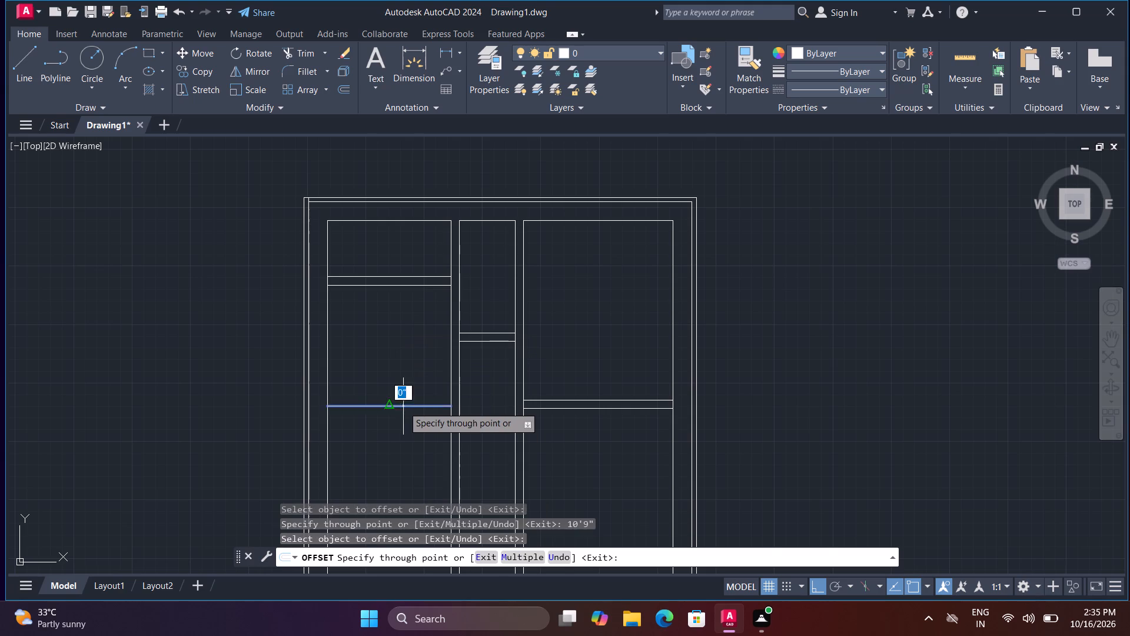
key("9")
key("shift+quotedbl")
key("Return")
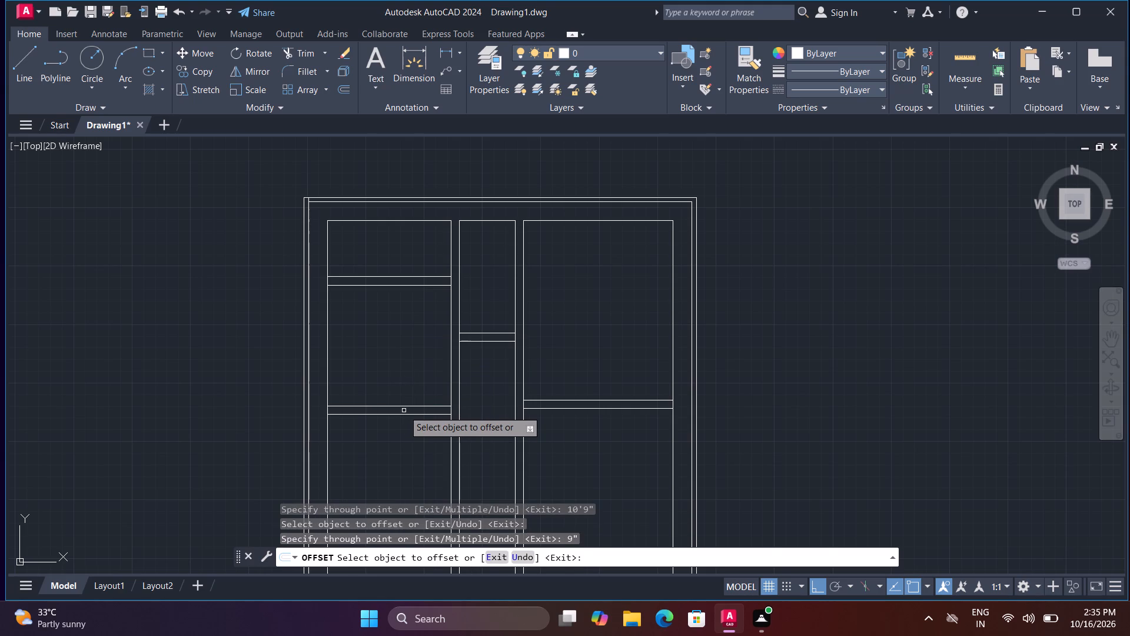
scroll(401, 414, "down", 1)
key("Escape")
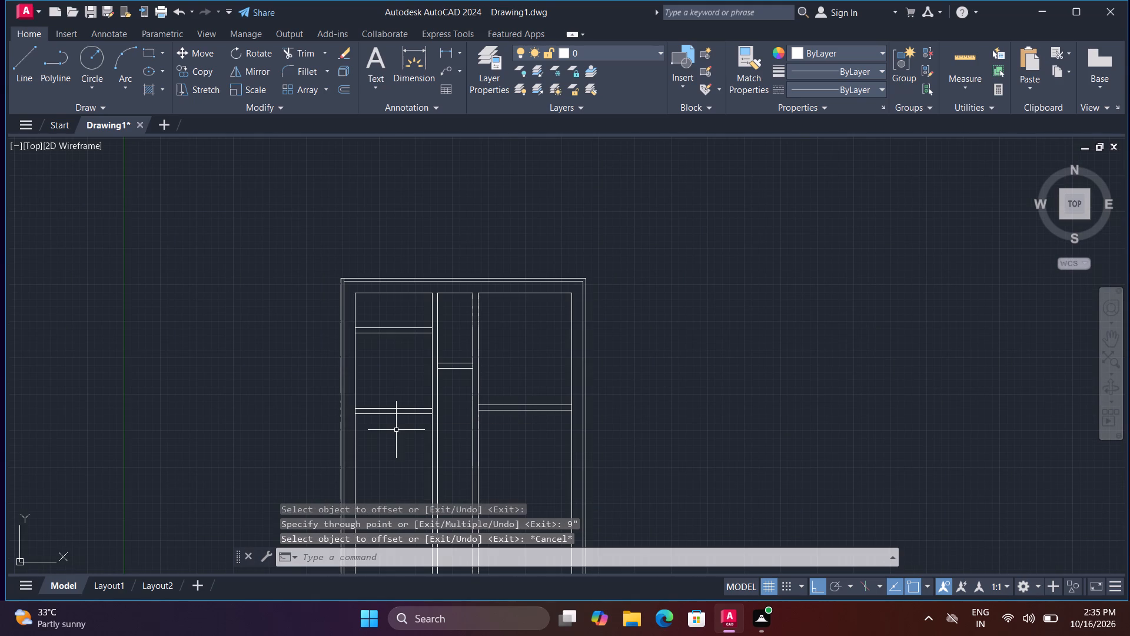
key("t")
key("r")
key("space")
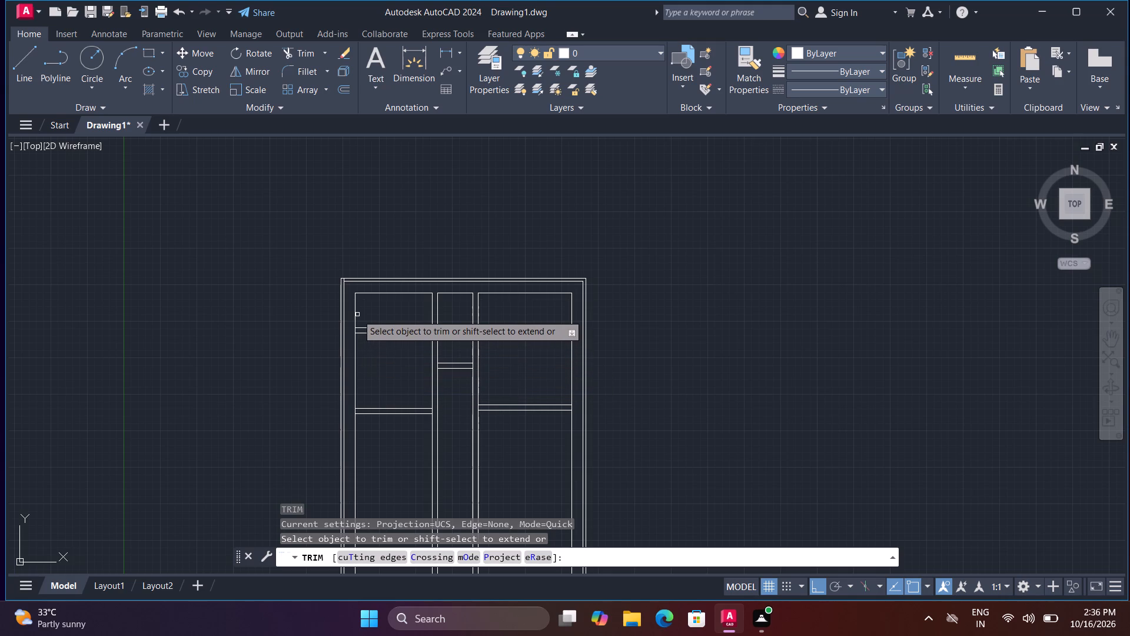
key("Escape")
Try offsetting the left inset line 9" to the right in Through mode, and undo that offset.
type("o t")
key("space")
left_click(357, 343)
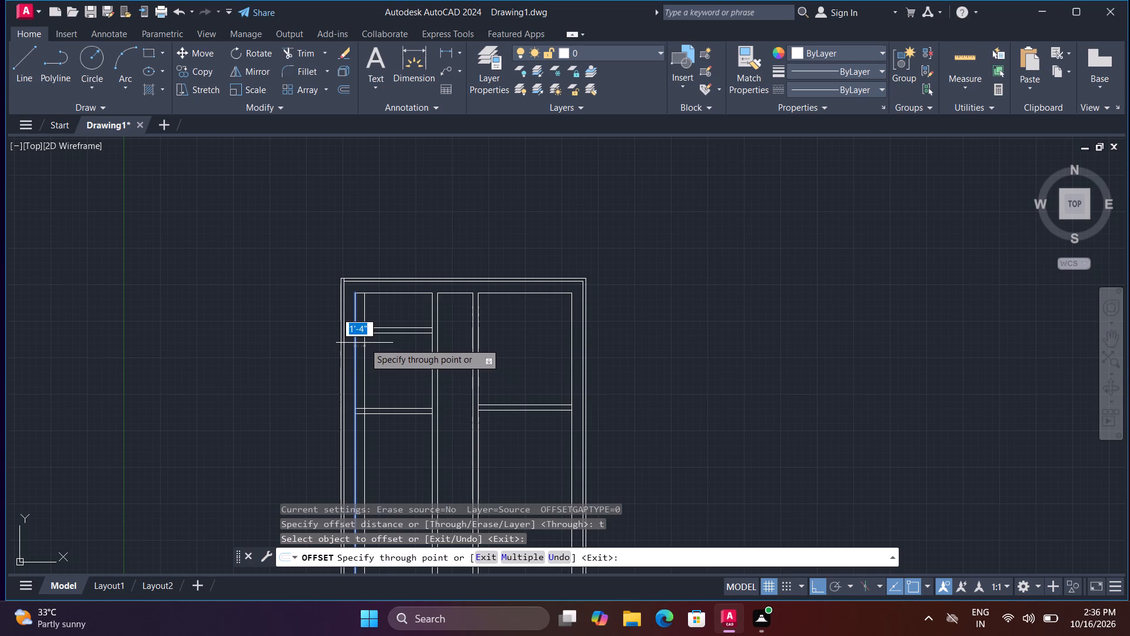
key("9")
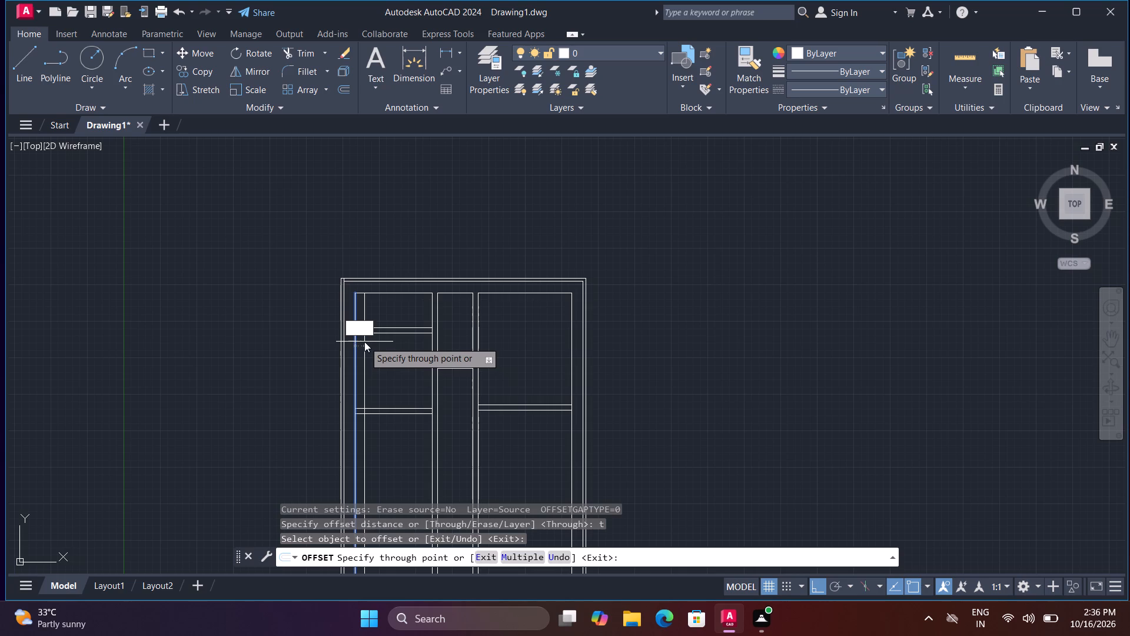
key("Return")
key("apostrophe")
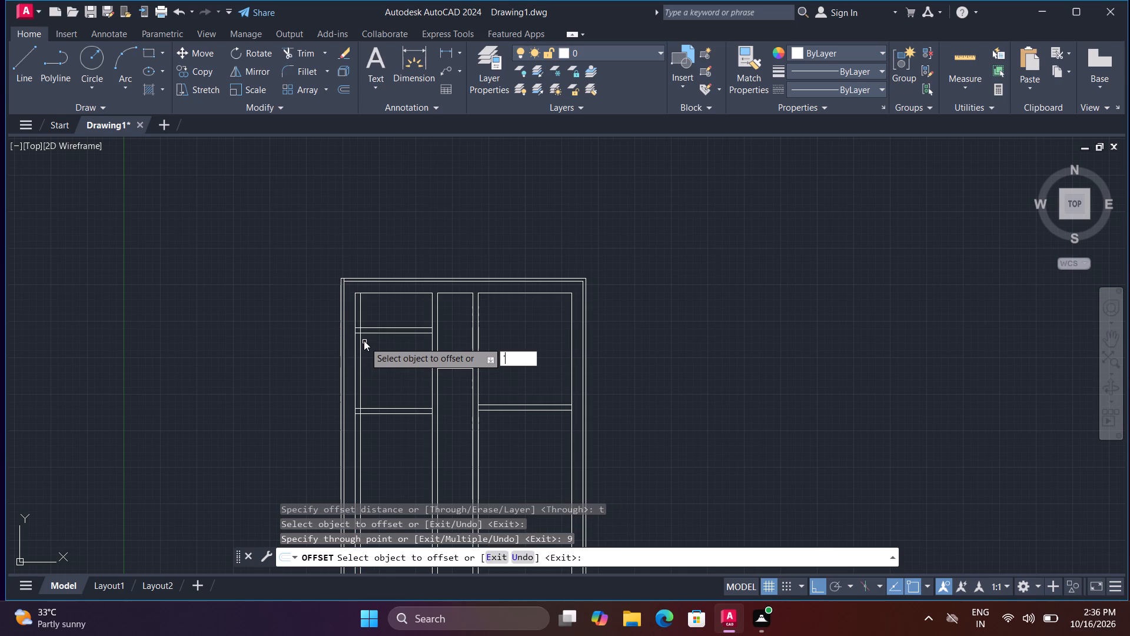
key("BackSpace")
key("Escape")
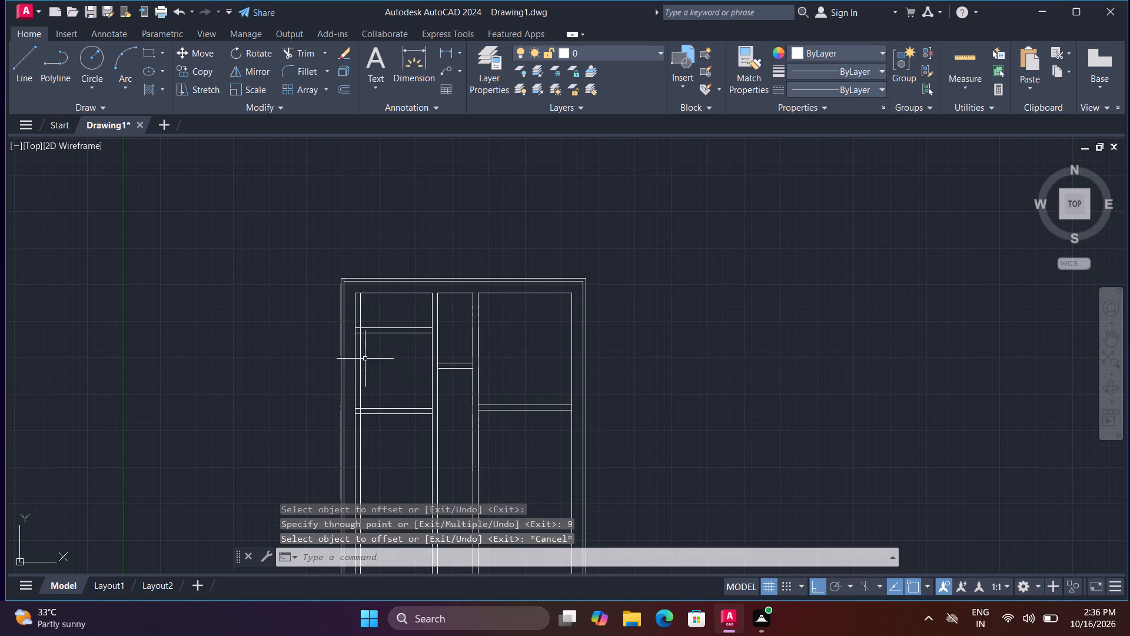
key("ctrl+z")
Offset the left inset line 9" to the right in Through mode as the inner face of the left wall.
type("o t")
key("space")
left_click(355, 351)
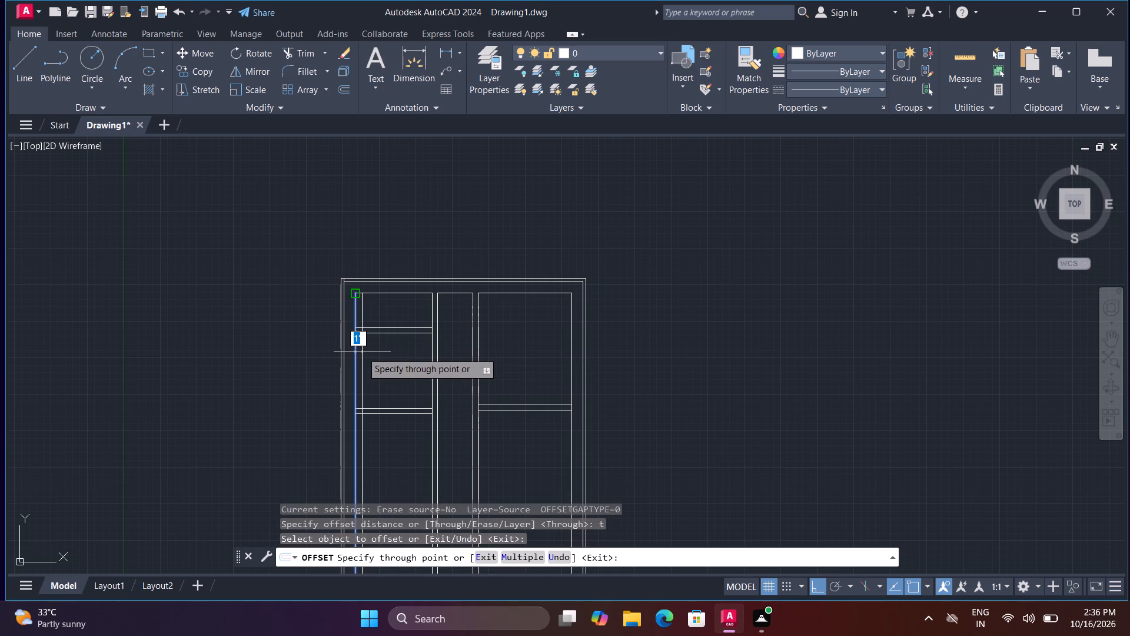
type("9\"")
key("Return")
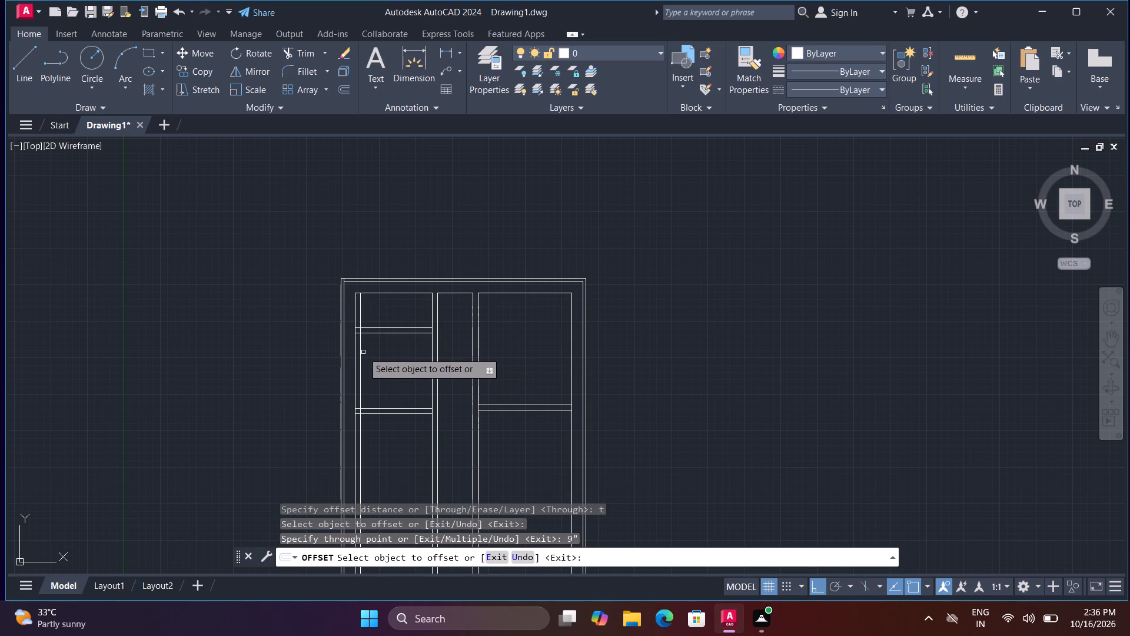
key("Escape")
Trim the new 9" line above and inside the left bay's upper cross wall, plus the leftover end of that wall's lower face.
type("tr")
key("space")
left_click(363, 314)
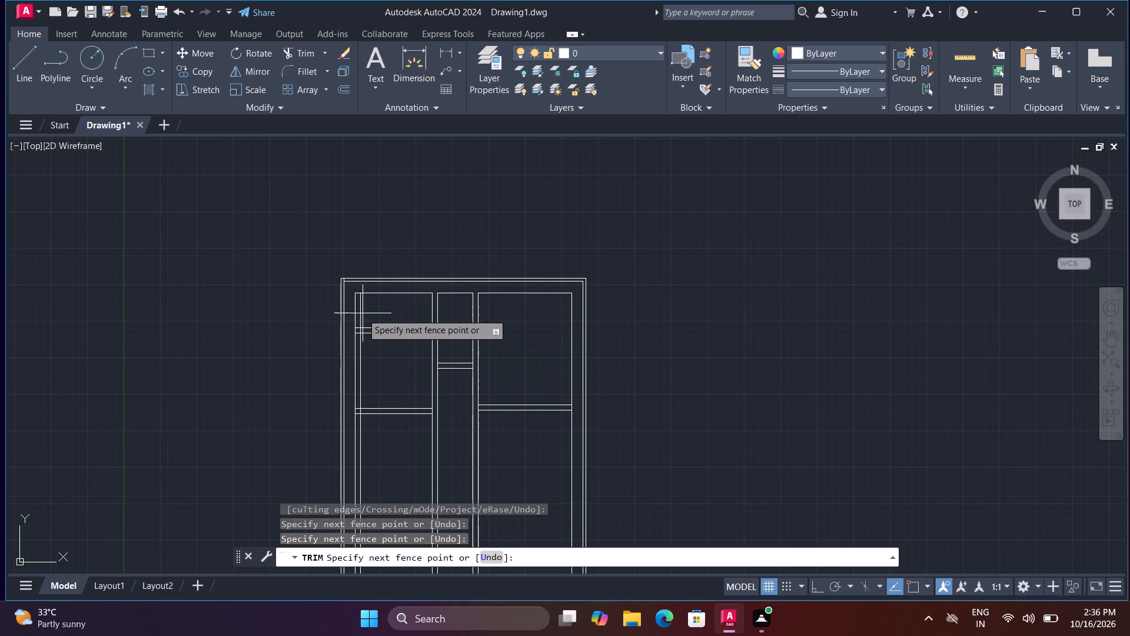
left_click(360, 312)
scroll(357, 328, "up", 2)
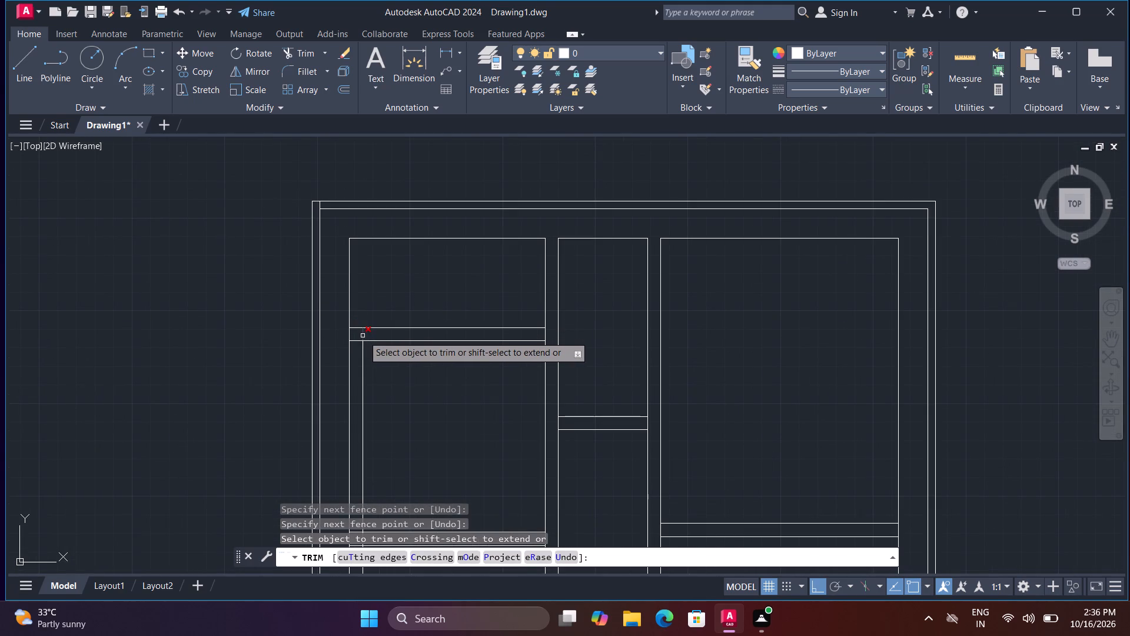
left_click(364, 335)
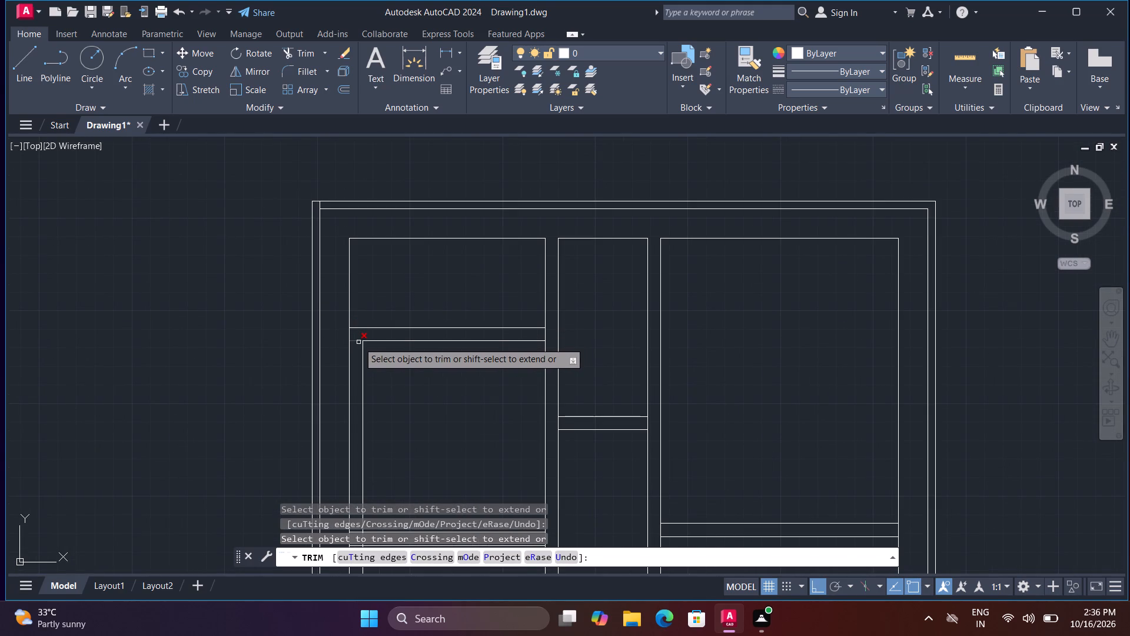
left_click(358, 342)
scroll(438, 380, "down", 1)
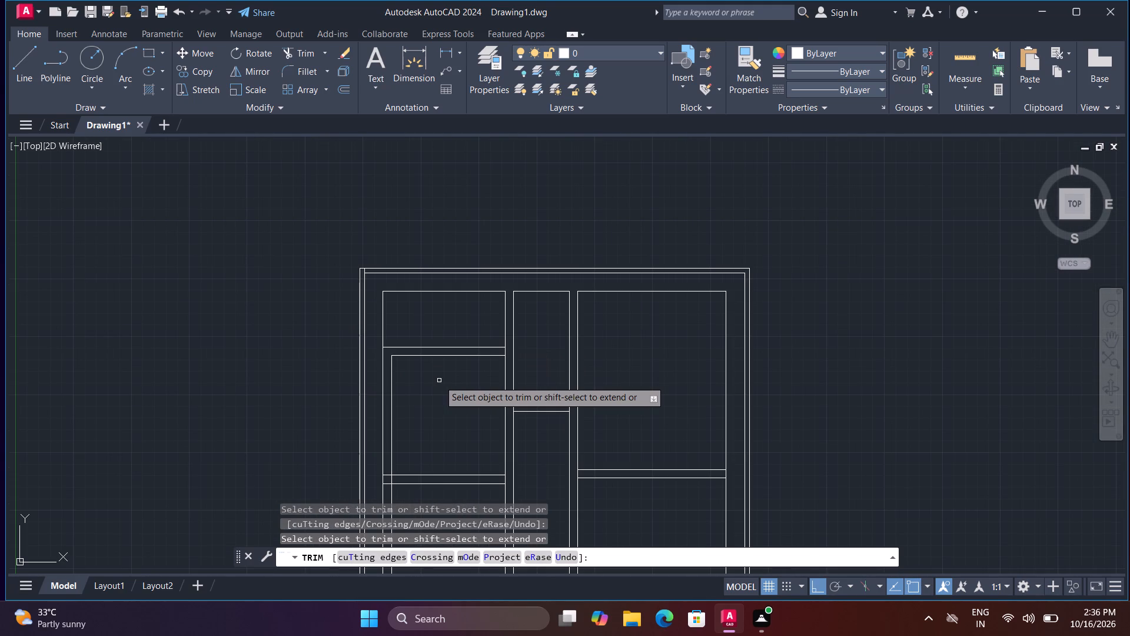
Trim the overlapping line pieces where the left bay's second cross wall meets the left 9" wall.
middle_click_drag(420, 399, 442, 290)
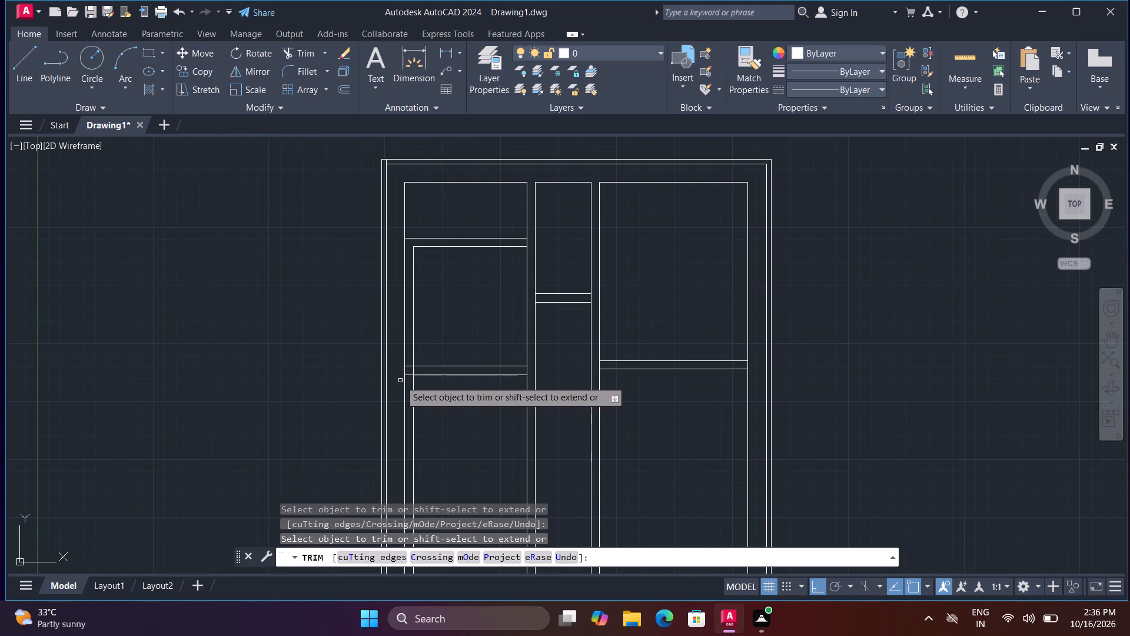
left_click(408, 366)
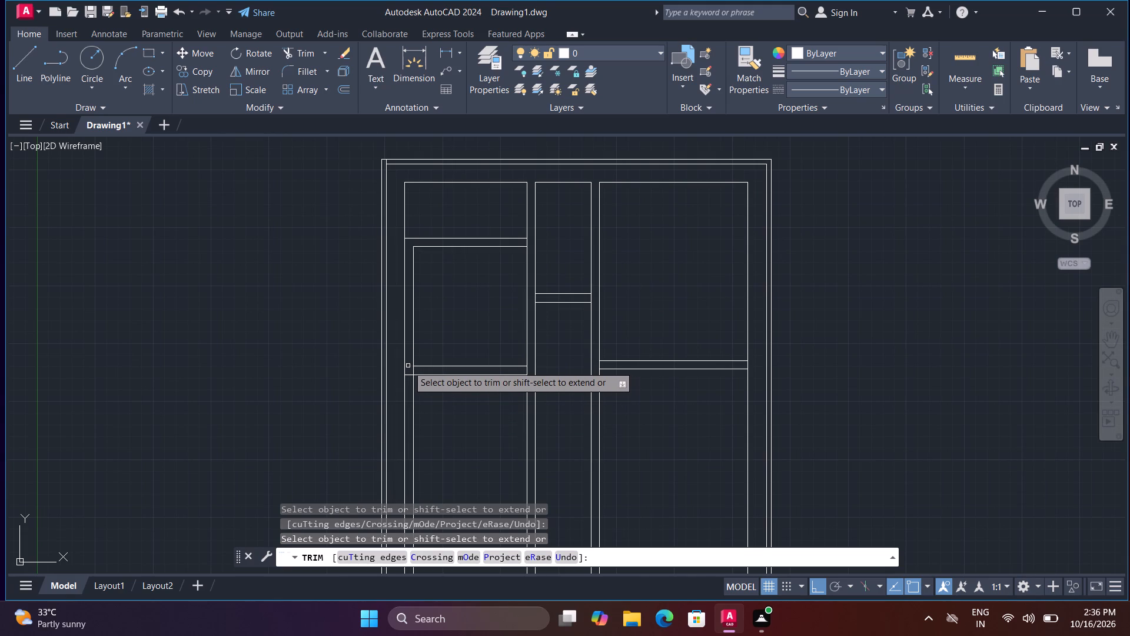
left_click(411, 373)
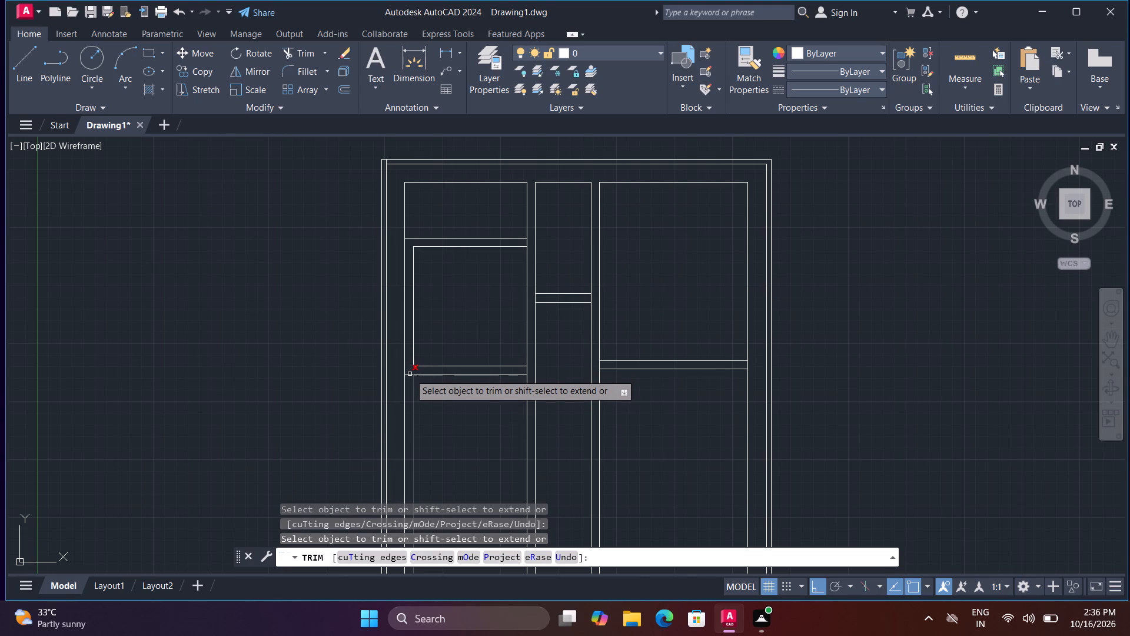
left_click(408, 375)
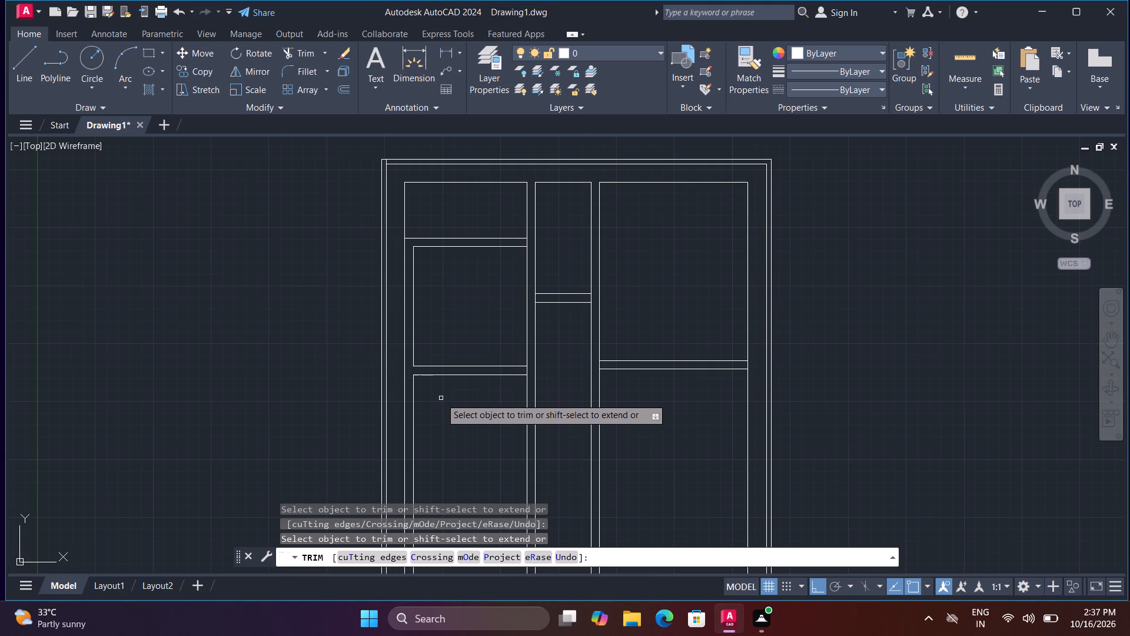
scroll(449, 401, "down", 2)
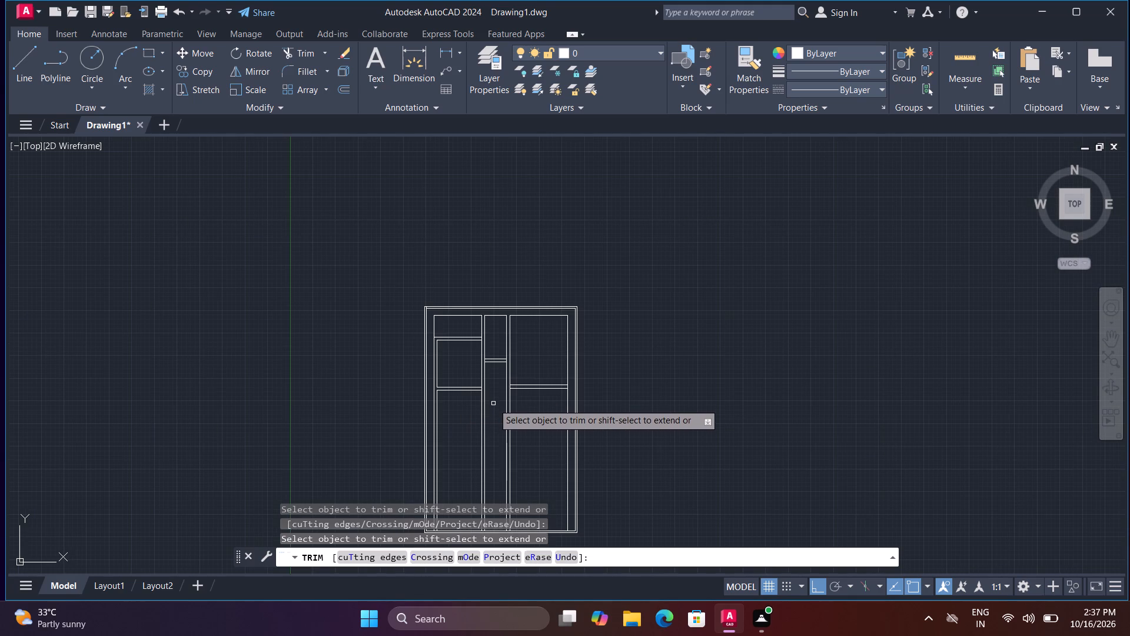
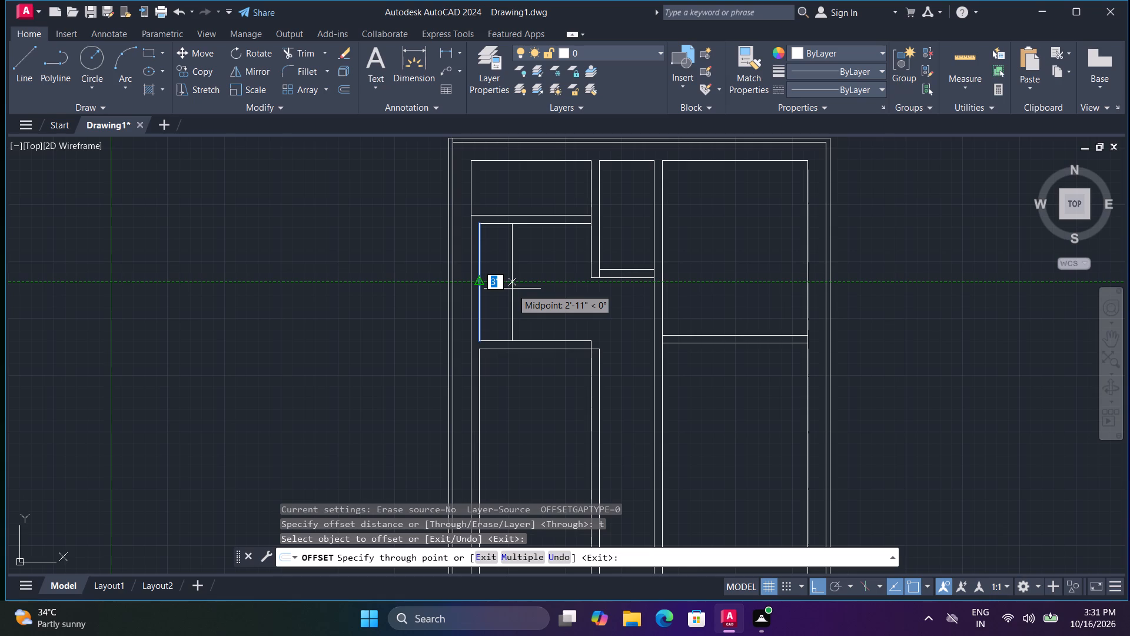
Offset the left bay room's left wall line 10'3" to the right as the room's right side.
type("10")
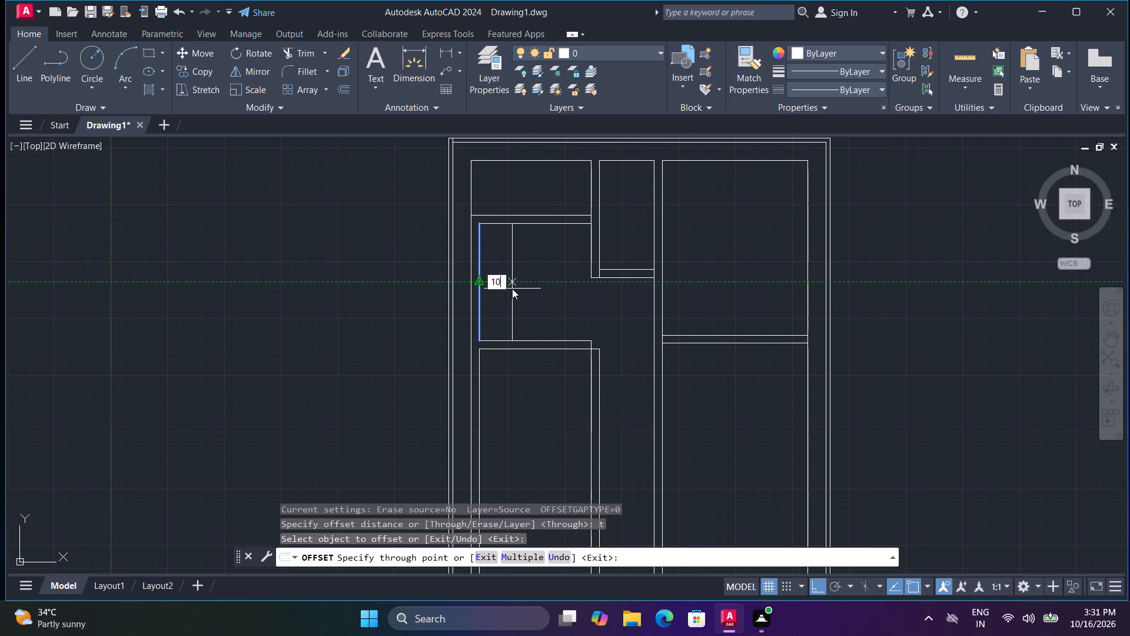
key("apostrophe")
key("3")
key("shift+quotedbl")
key("Return")
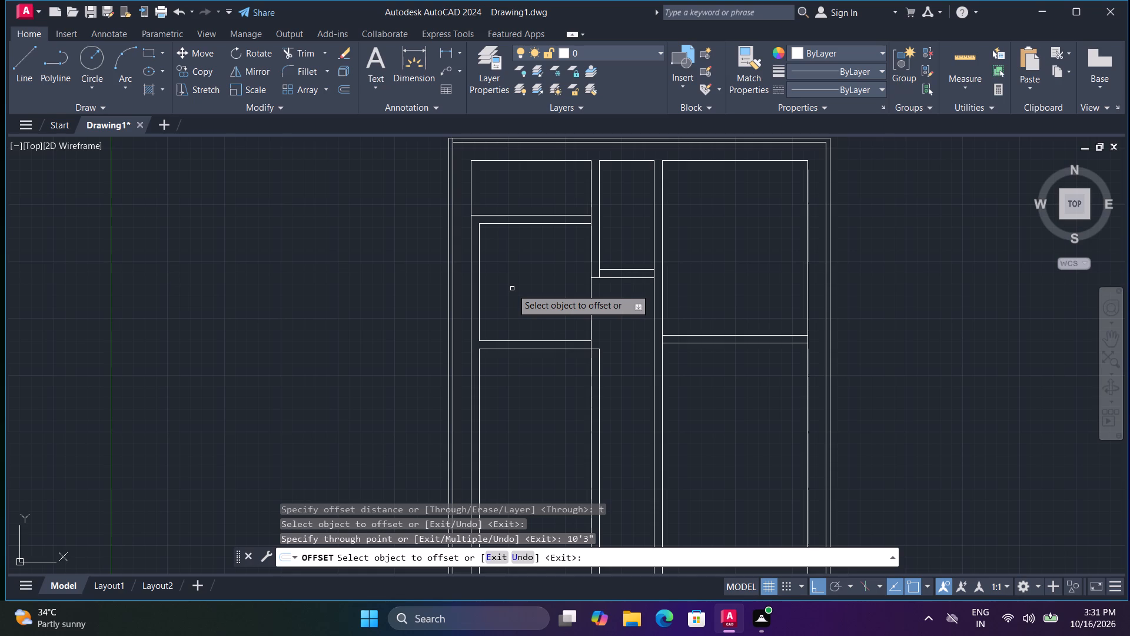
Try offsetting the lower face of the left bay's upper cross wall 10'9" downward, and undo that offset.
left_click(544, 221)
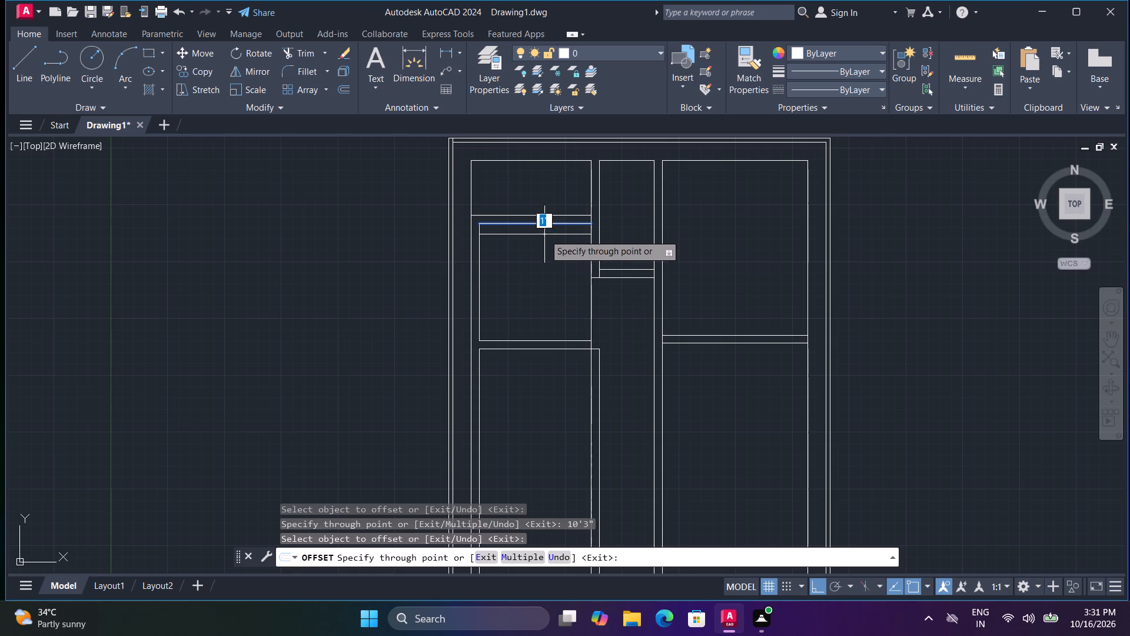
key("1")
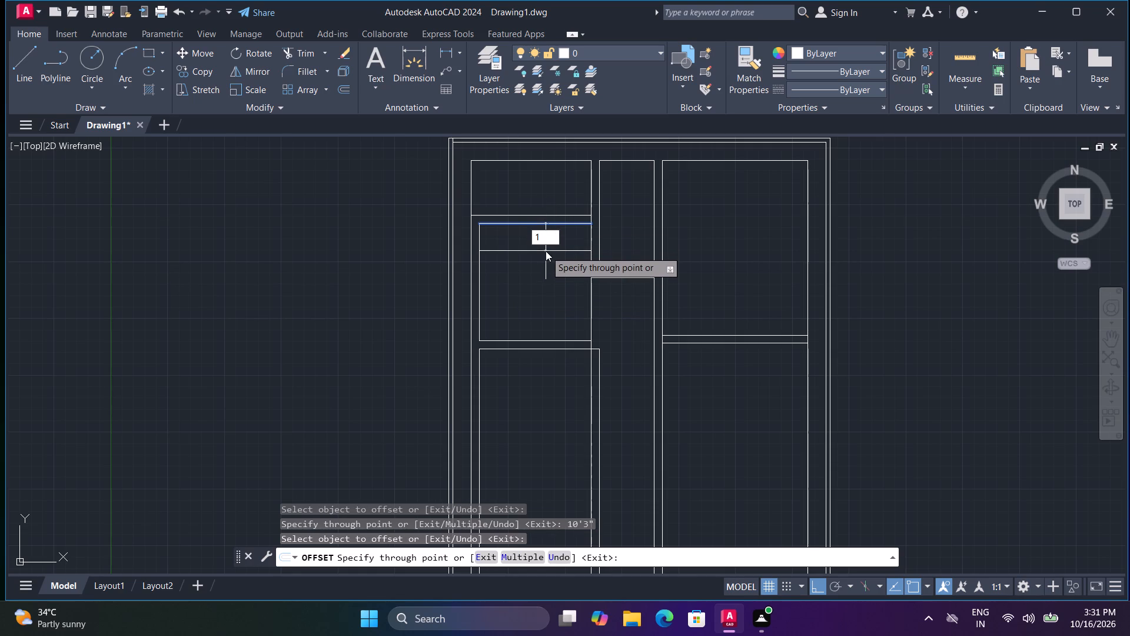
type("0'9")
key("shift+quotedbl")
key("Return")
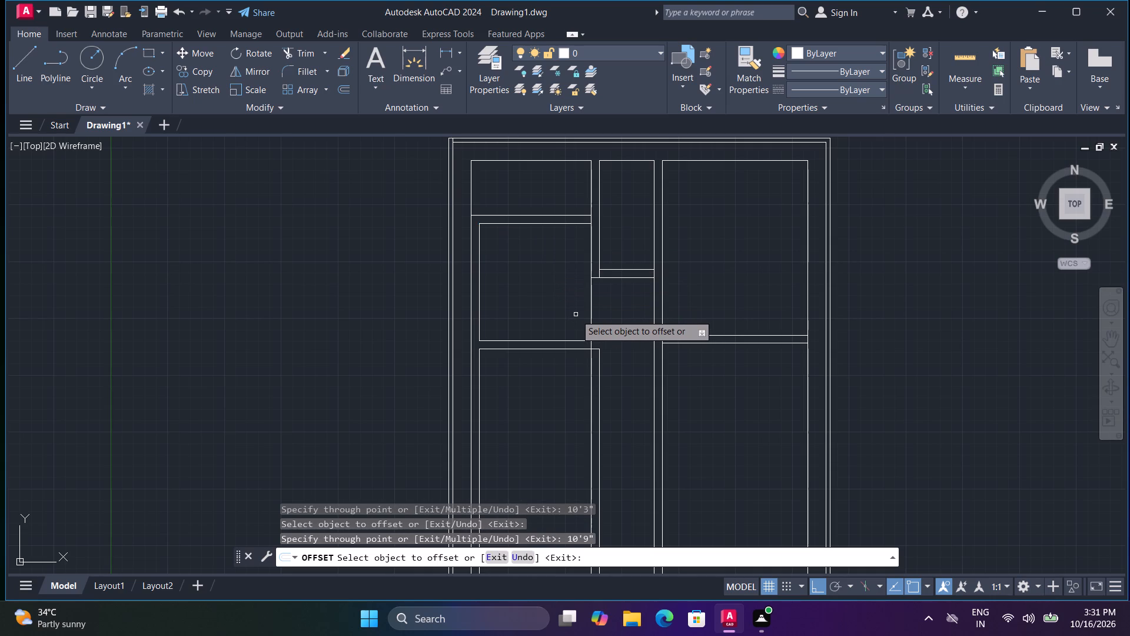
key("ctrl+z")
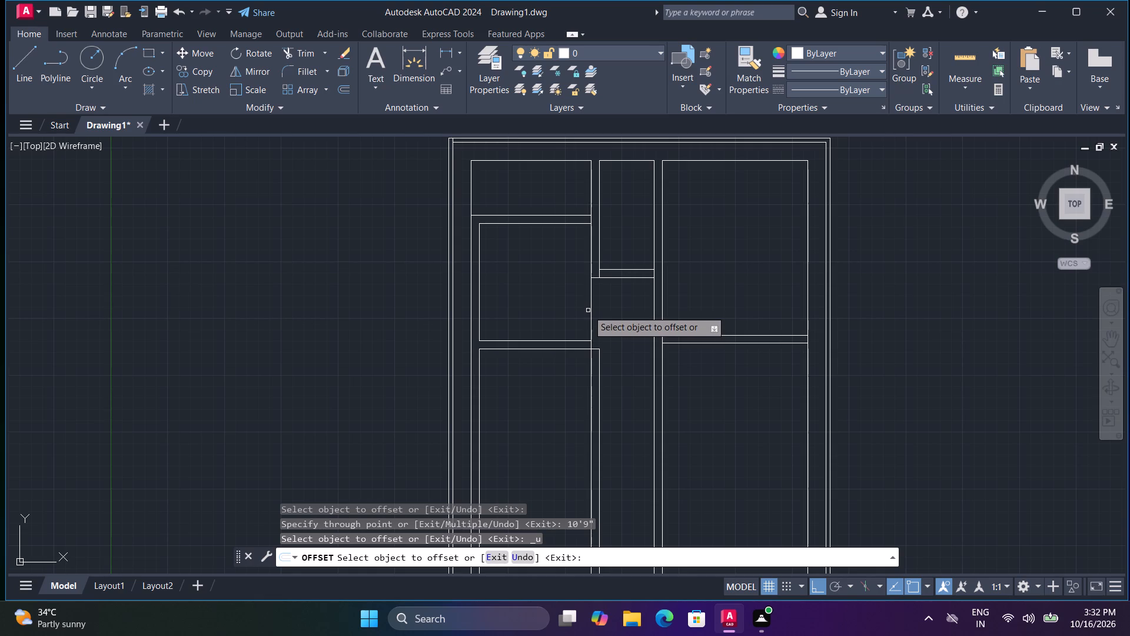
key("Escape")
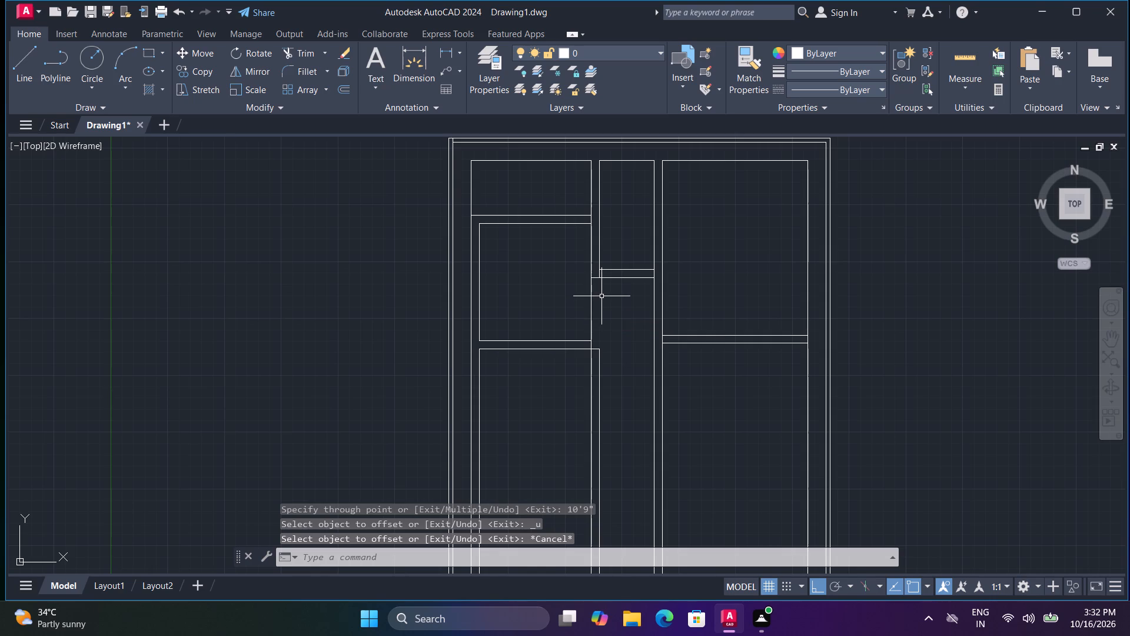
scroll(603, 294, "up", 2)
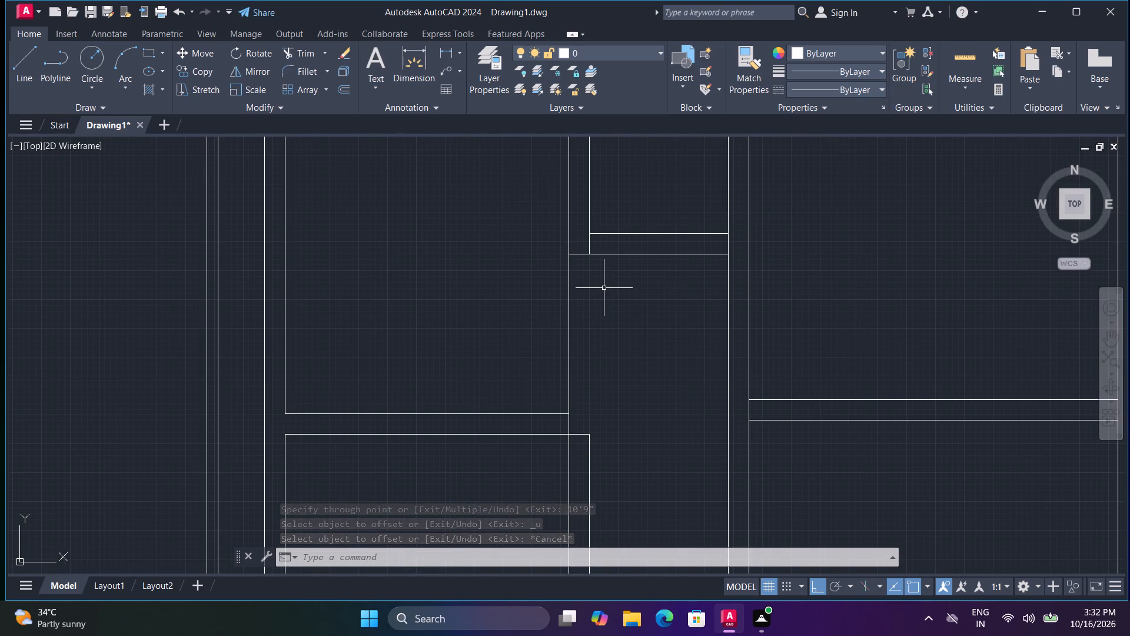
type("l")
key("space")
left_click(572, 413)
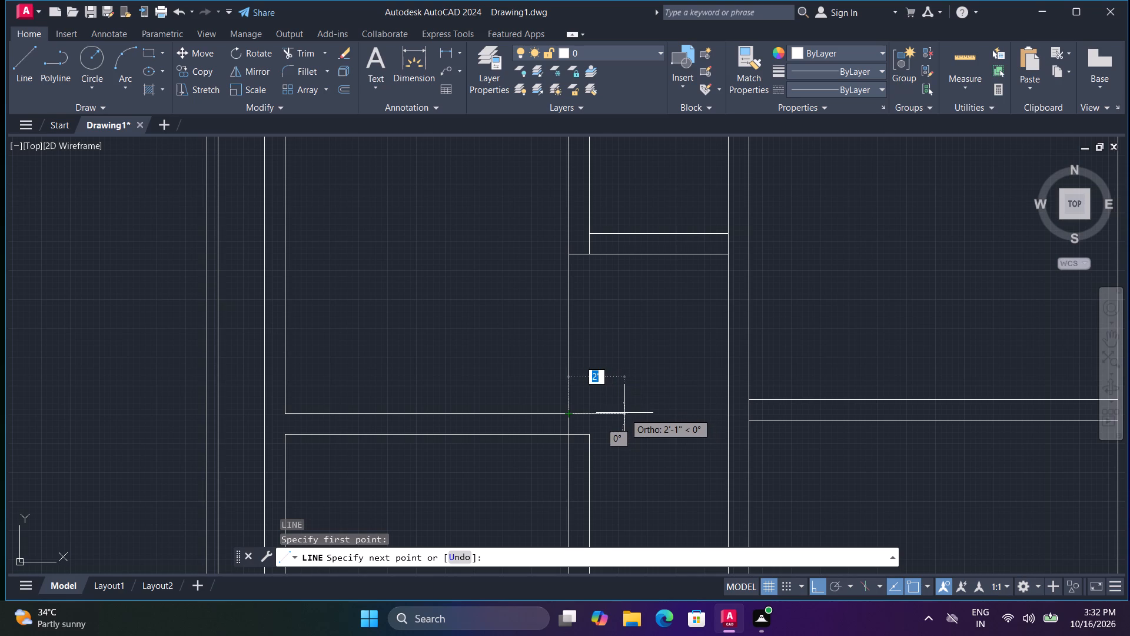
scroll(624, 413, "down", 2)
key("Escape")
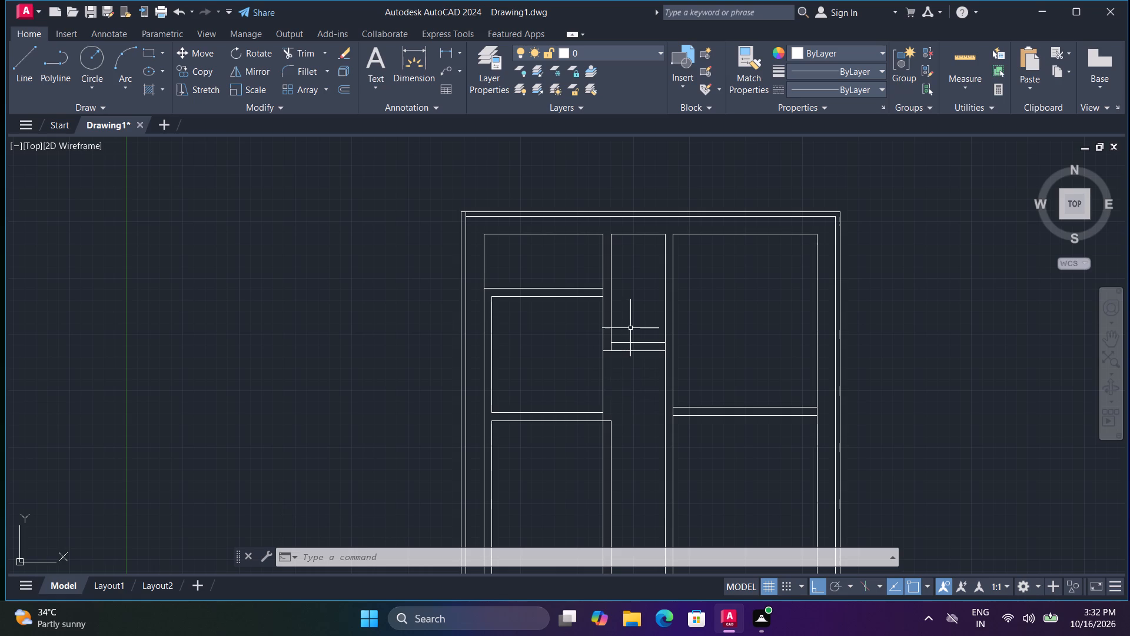
Draw a horizontal line from the narrow middle bay's lower inner corner leftward across the wall into the left bay's room.
scroll(630, 324, "up", 1)
key("space")
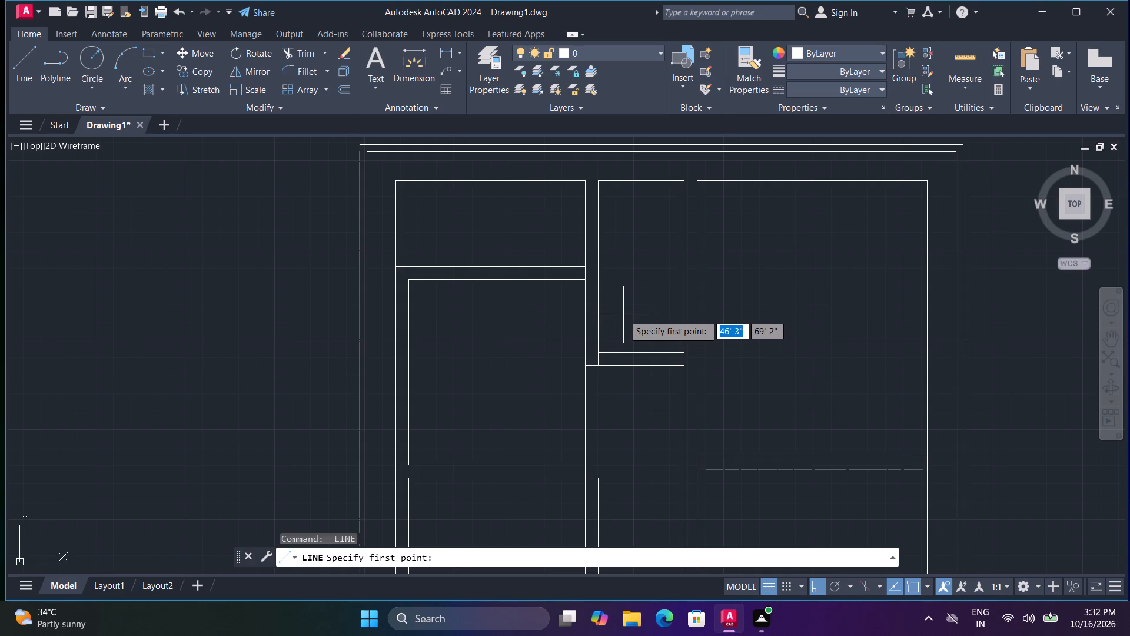
left_click(597, 355)
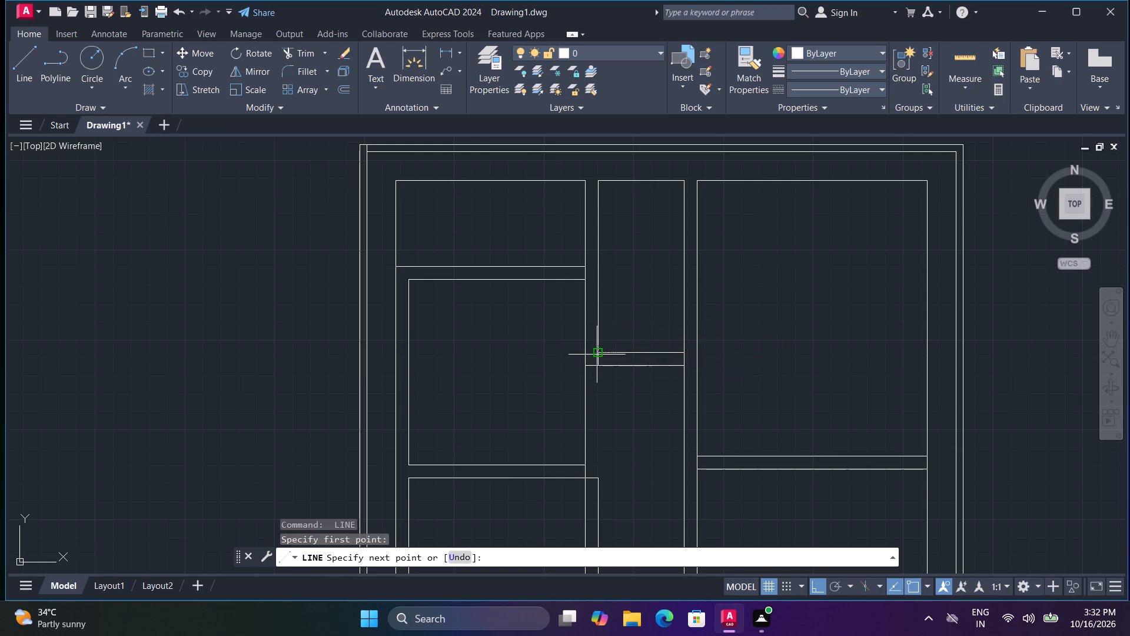
left_click(513, 353)
key("space")
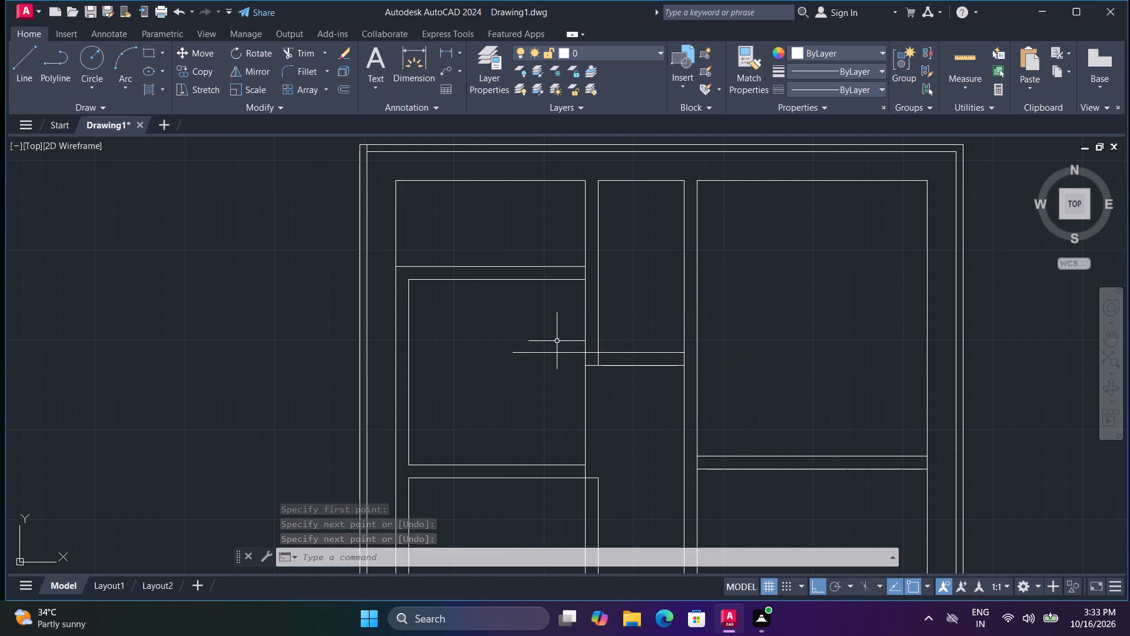
Extend the left bay's second cross wall past the middle wall with a closed end, about 2'8" out and 9" deep.
key("space")
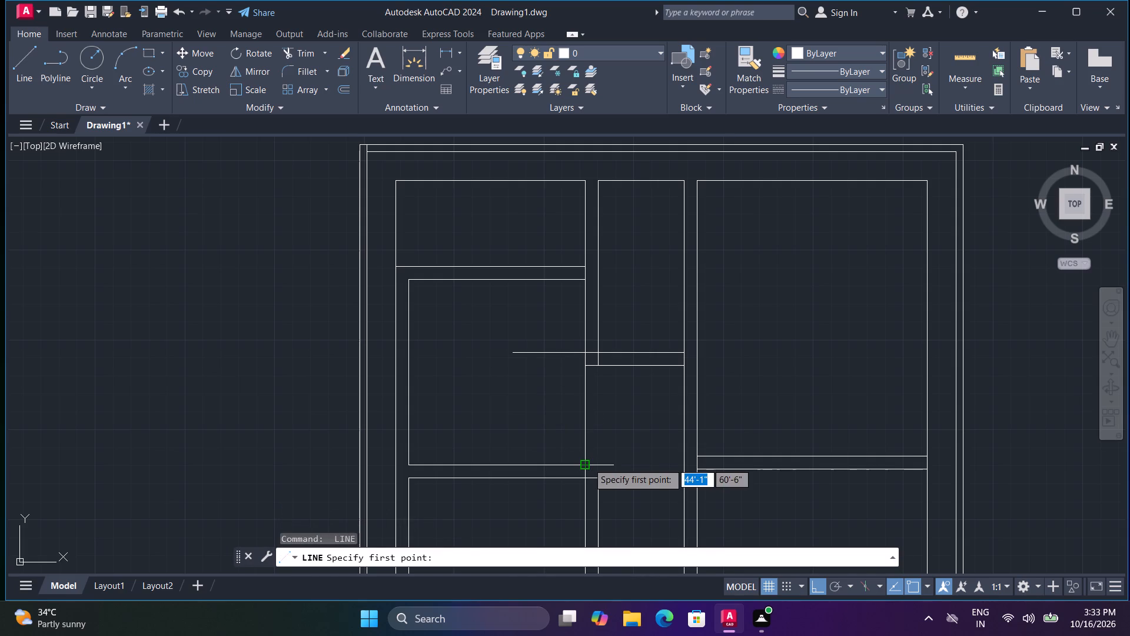
left_click(588, 463)
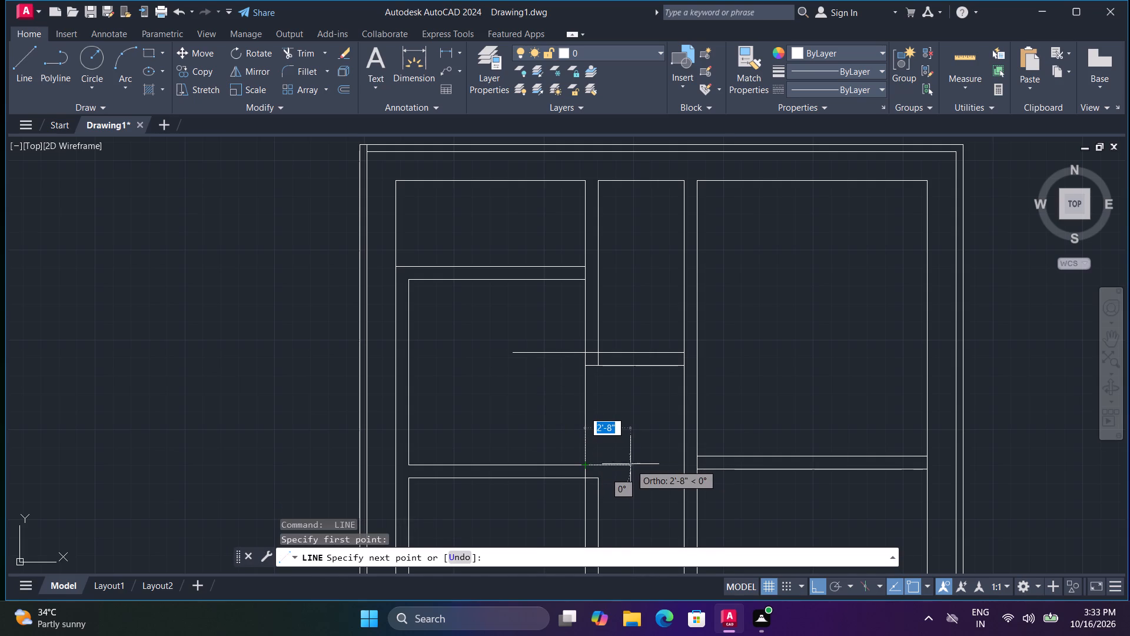
left_click(629, 465)
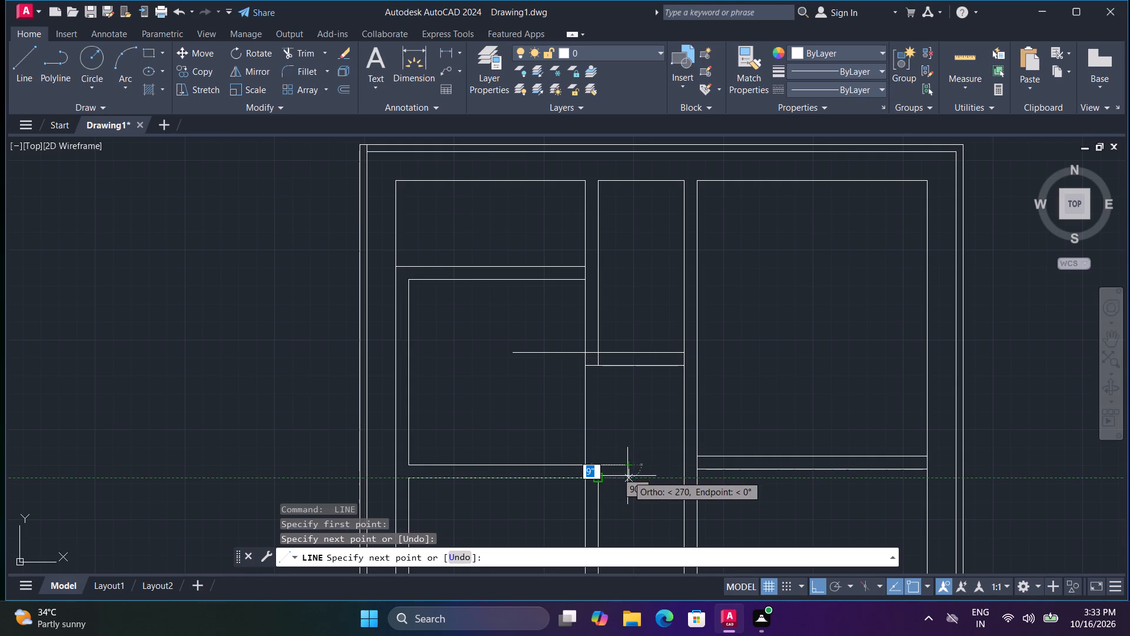
left_click(627, 479)
left_click(596, 479)
key("space")
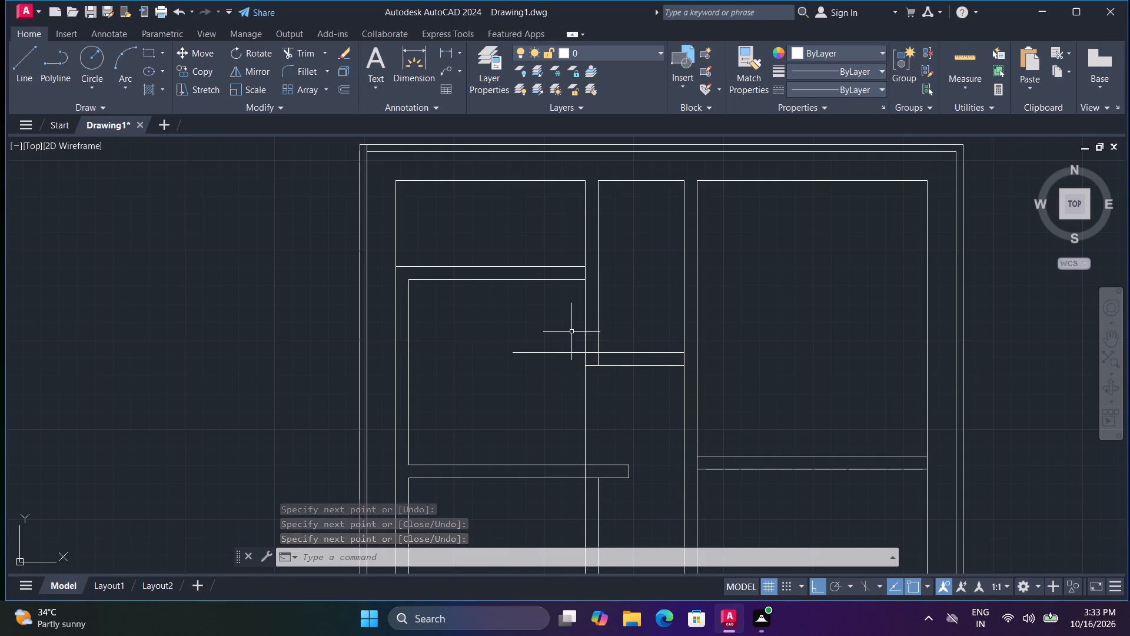
Draw two vertical lines across the left bay's upper cross wall, one beside the middle wall and one farther left, marking an opening.
middle_click_drag(567, 308, 594, 338)
scroll(594, 337, "up", 2)
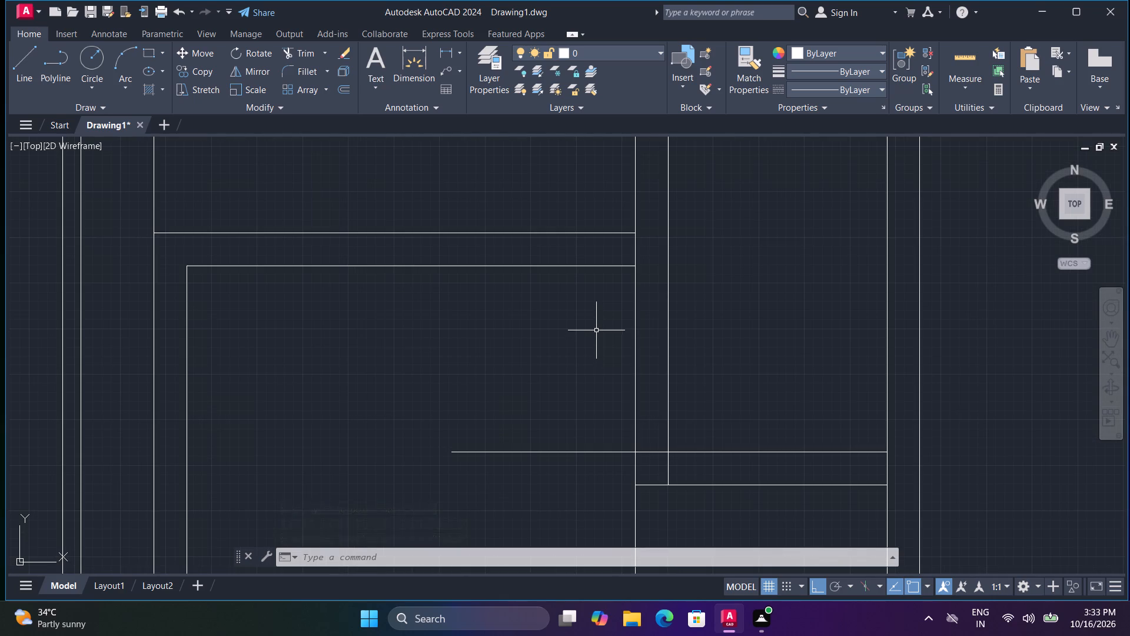
middle_click_drag(599, 333, 610, 399)
key("space")
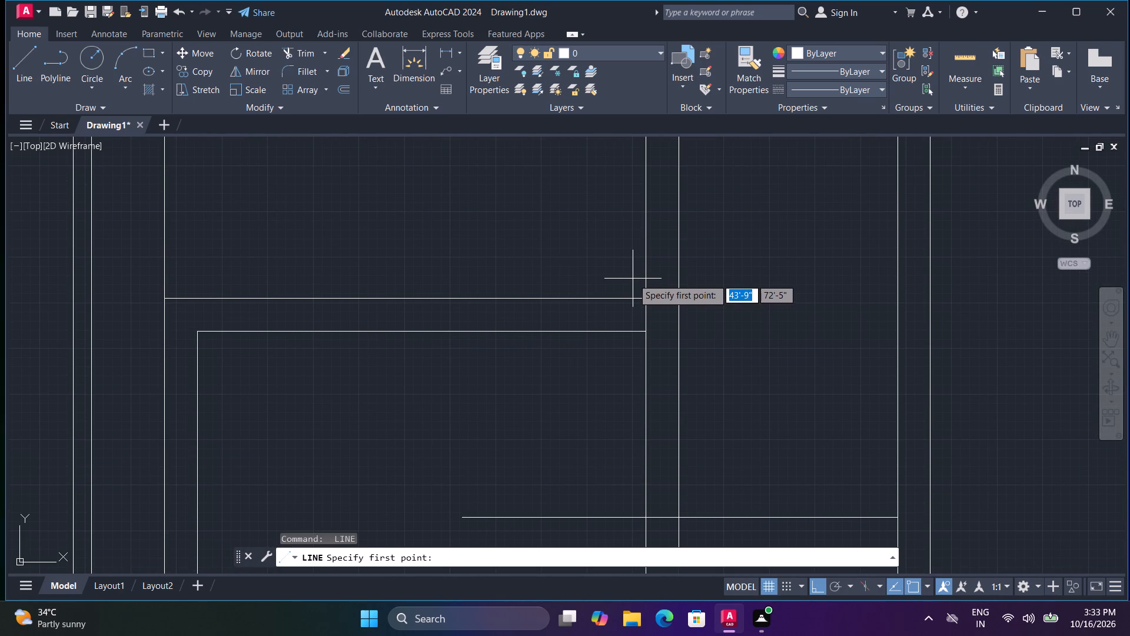
left_click(633, 278)
left_click(629, 349)
key("space")
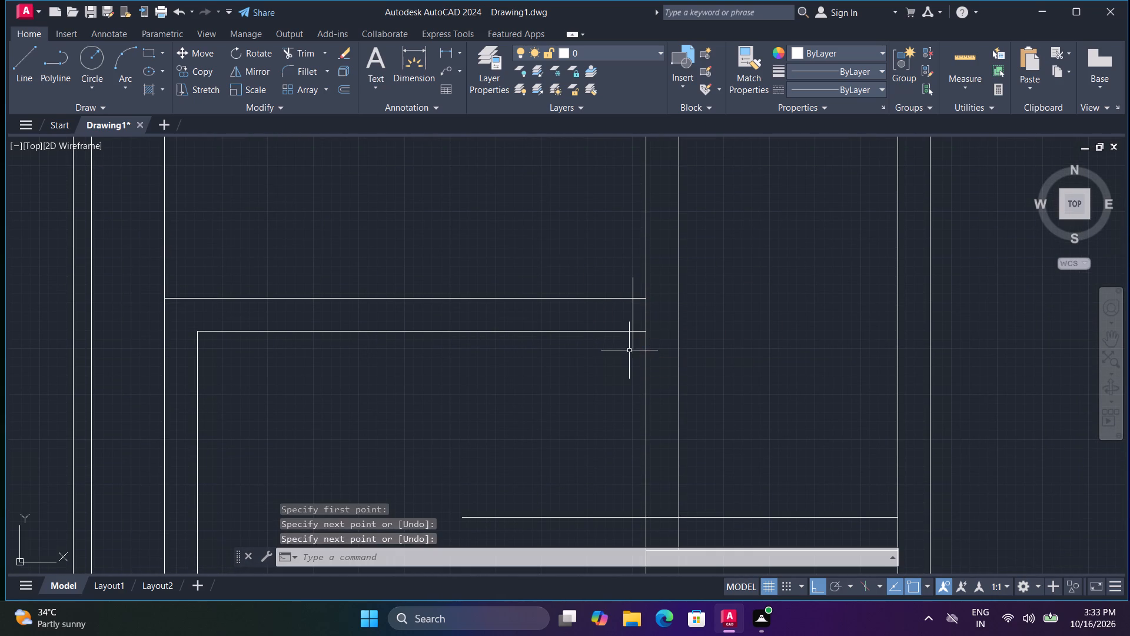
key("space")
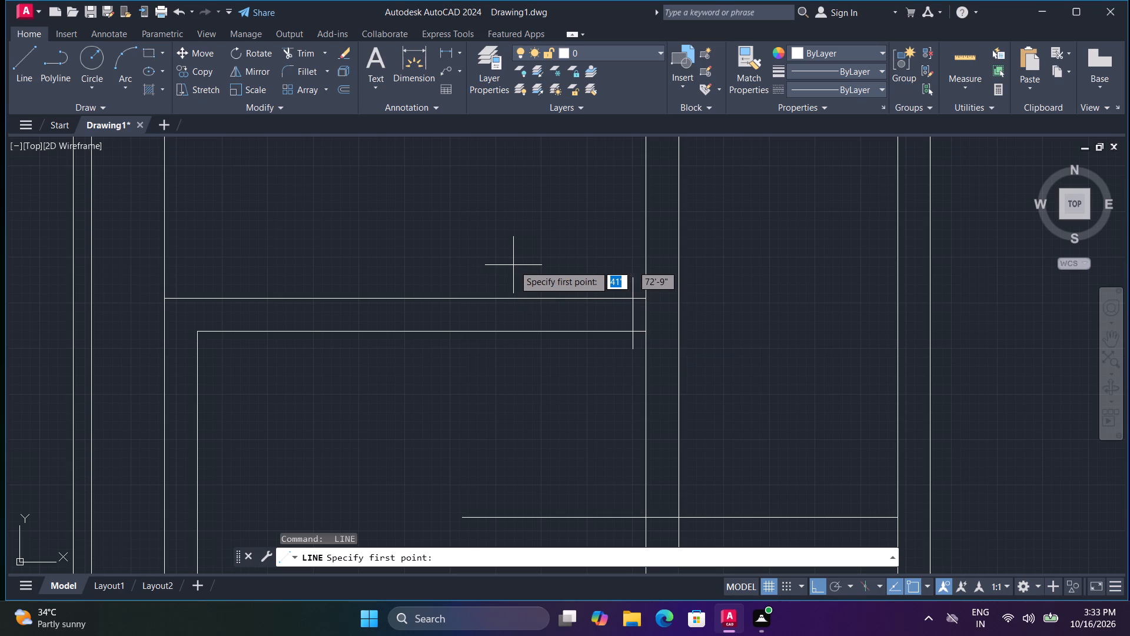
left_click(514, 265)
left_click(510, 381)
key("space")
Draw a horizontal line across the middle wall between the upper cross wall and the narrow bay's bottom wall, marking an opening edge.
scroll(582, 387, "down", 1)
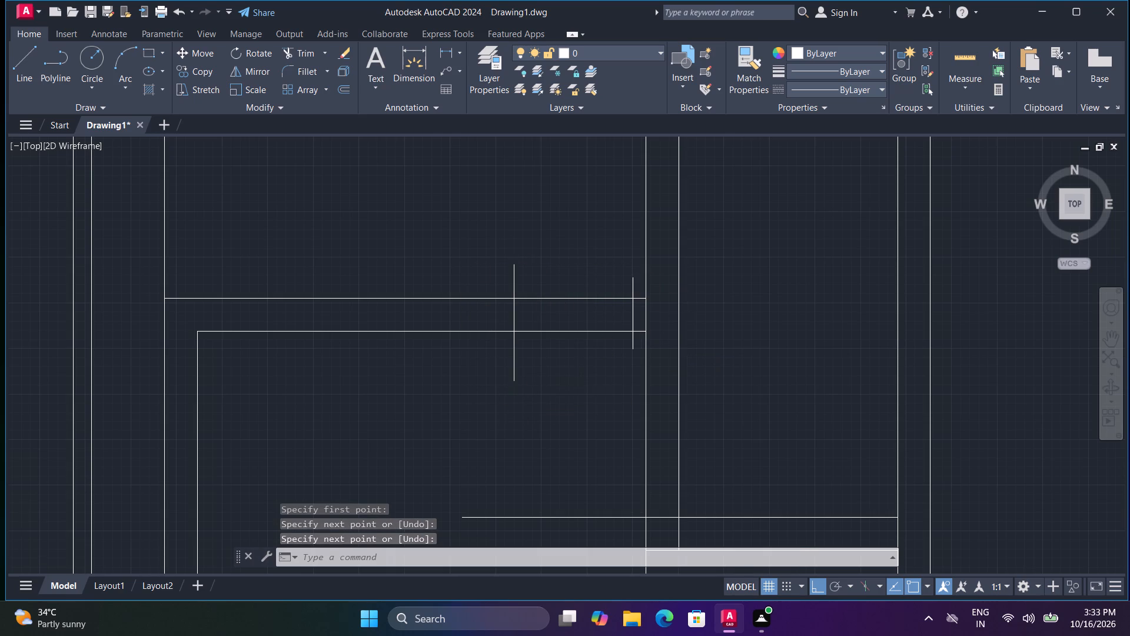
middle_click_drag(587, 390, 546, 327)
key("space")
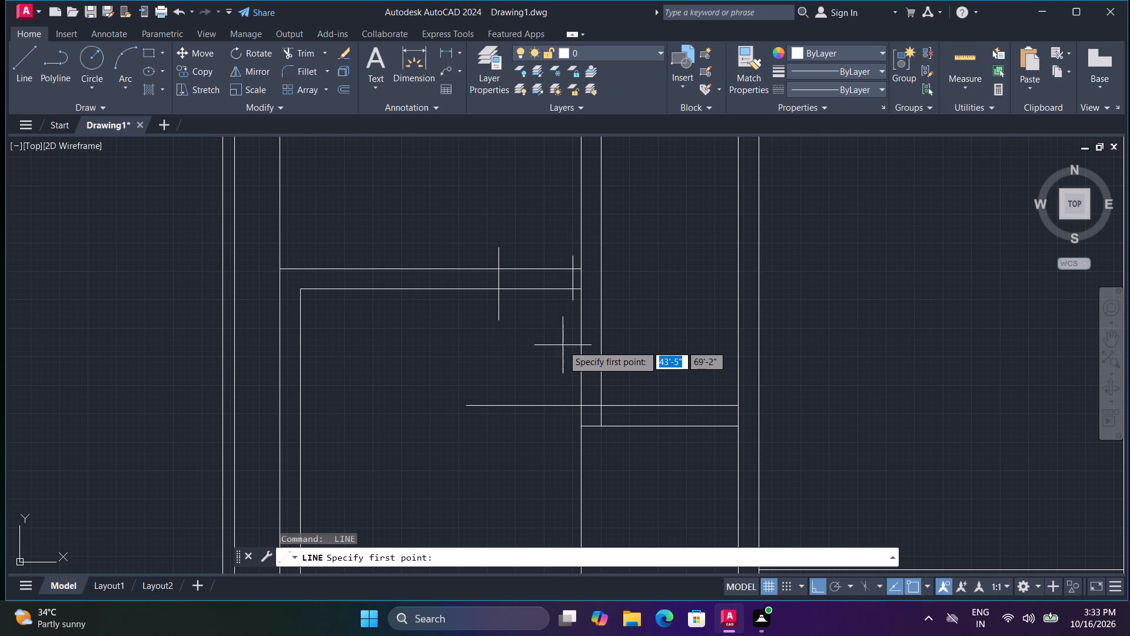
left_click(562, 339)
left_click(674, 347)
key("space")
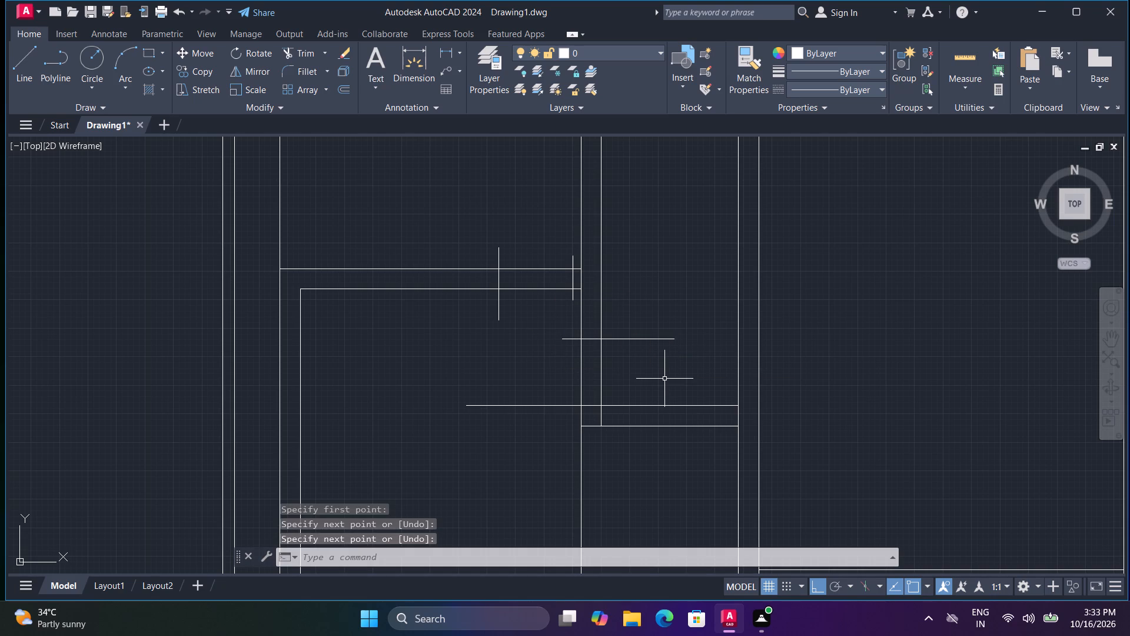
Draw two horizontal lines across the right interior wall, one just above the right bay's cross wall and one farther up, marking an opening.
middle_click_drag(664, 387, 660, 341)
scroll(657, 347, "down", 1)
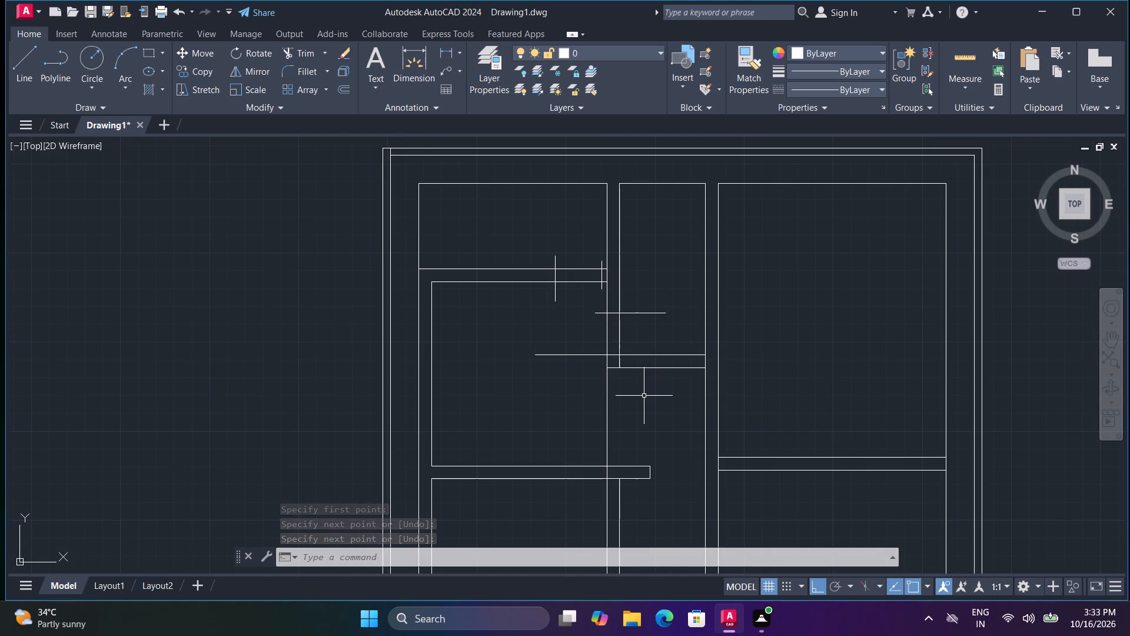
middle_click_drag(648, 385, 656, 330)
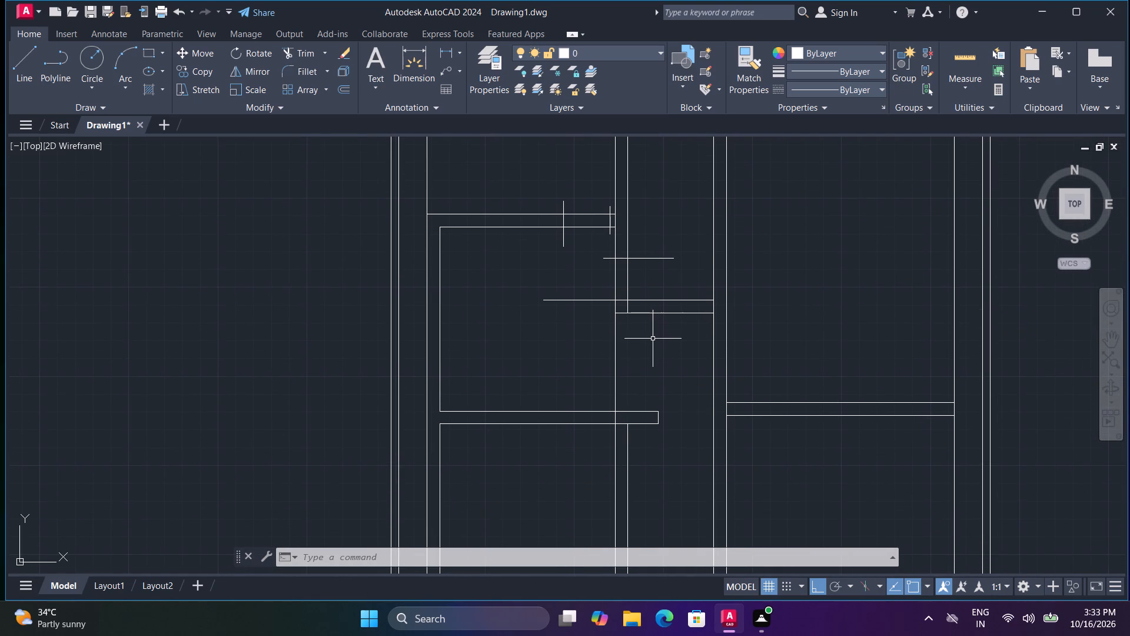
middle_click_drag(659, 359, 565, 346)
key("space")
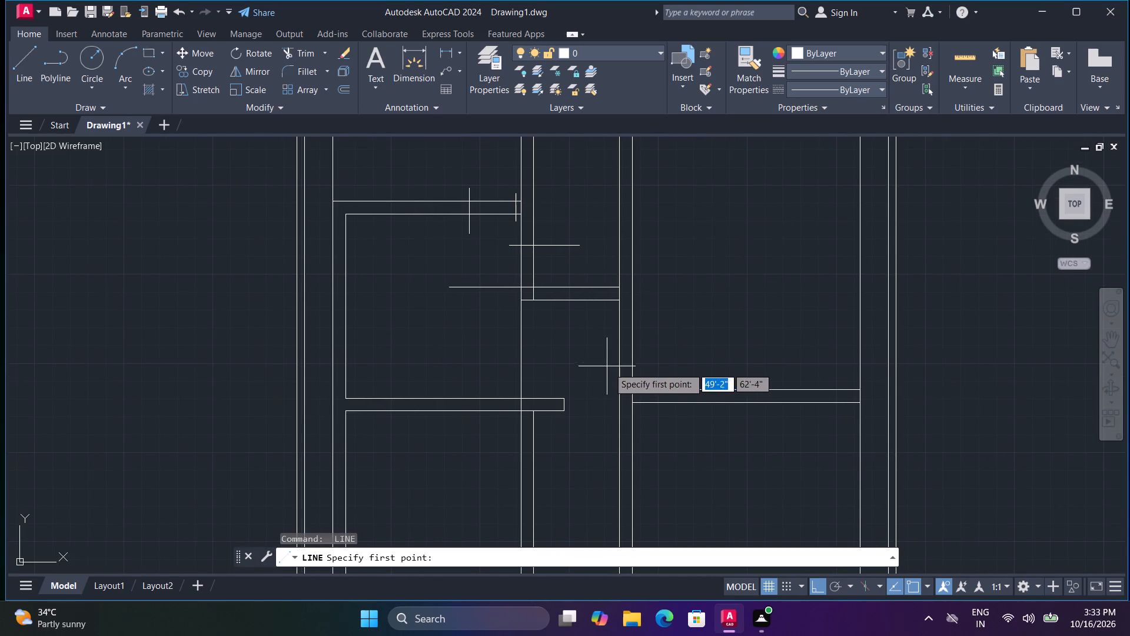
left_click(606, 384)
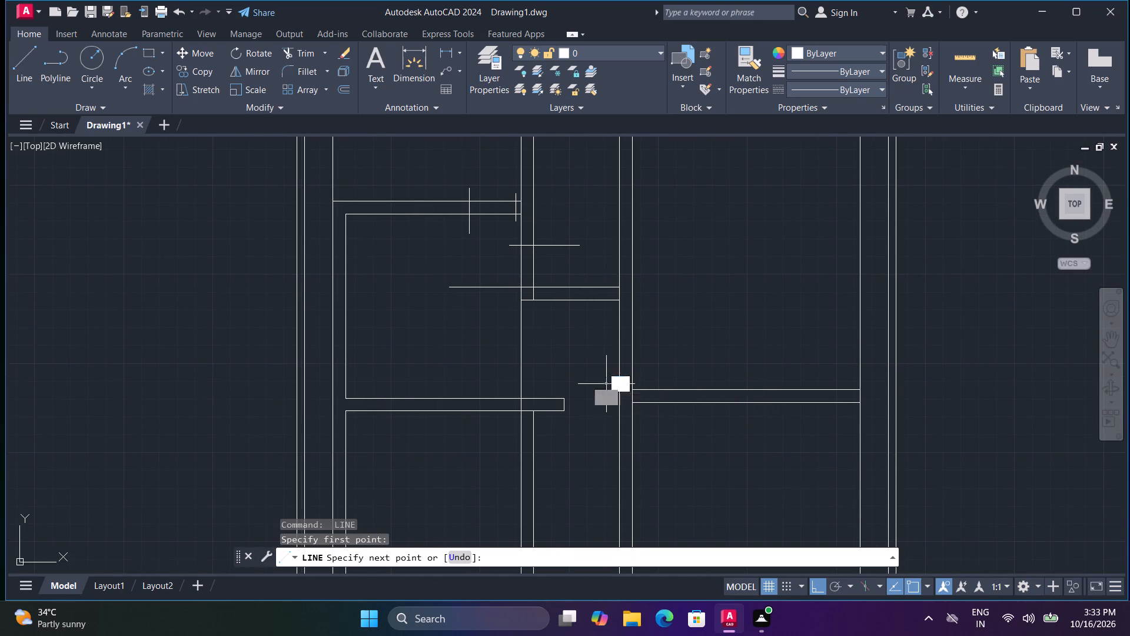
left_click(674, 380)
key("space")
key("space")
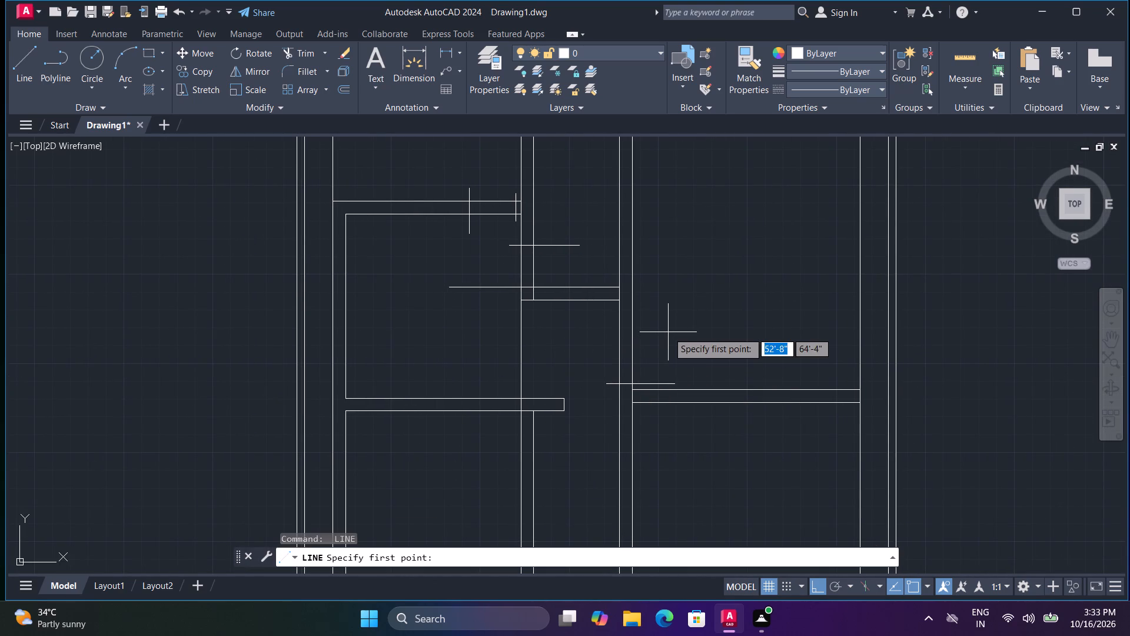
left_click(668, 325)
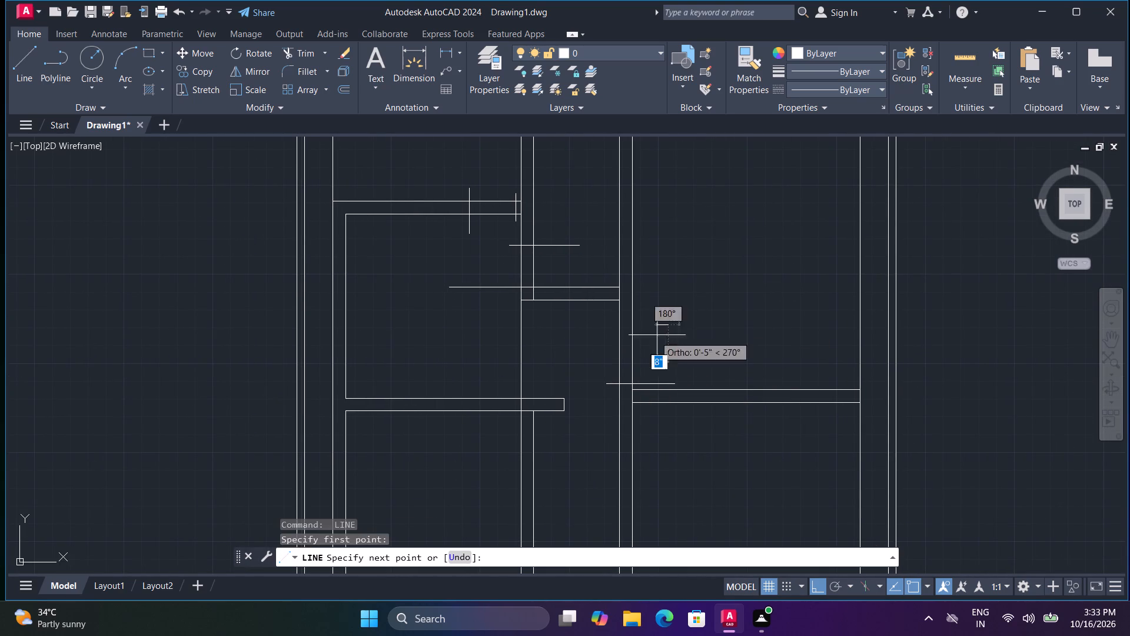
left_click(603, 331)
key("space")
Trim the upper cross wall's faces between the two vertical marker lines and trim the markers' overhanging ends to form the opening.
type("tr")
key("space")
left_click(470, 187)
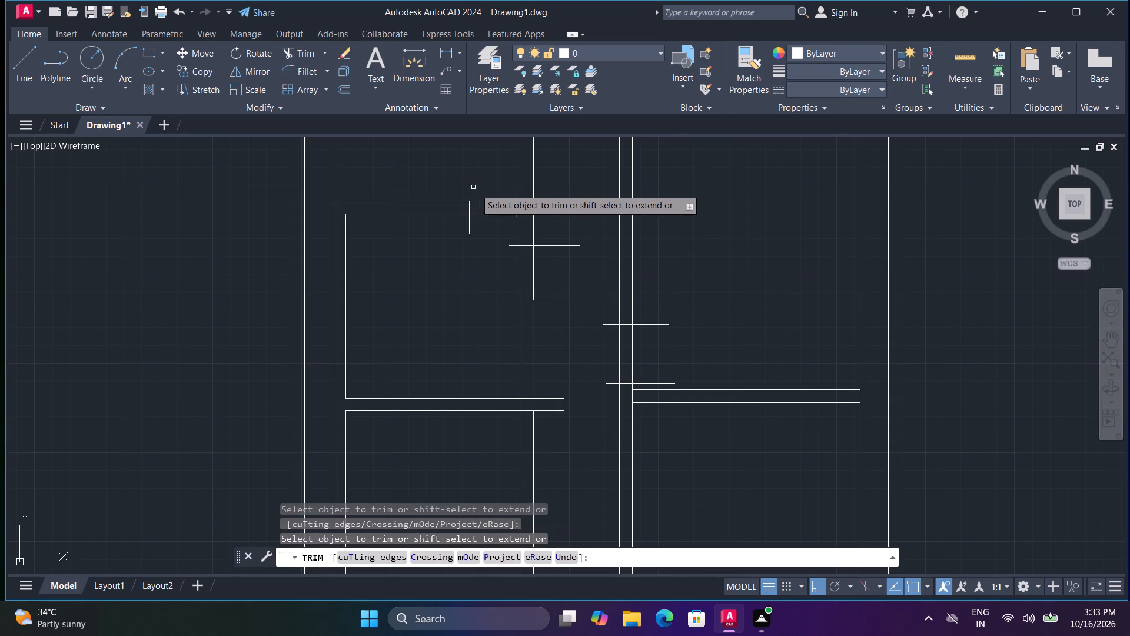
left_click(516, 194)
left_click_drag(499, 190, 498, 195)
left_click(498, 238)
left_click(516, 218)
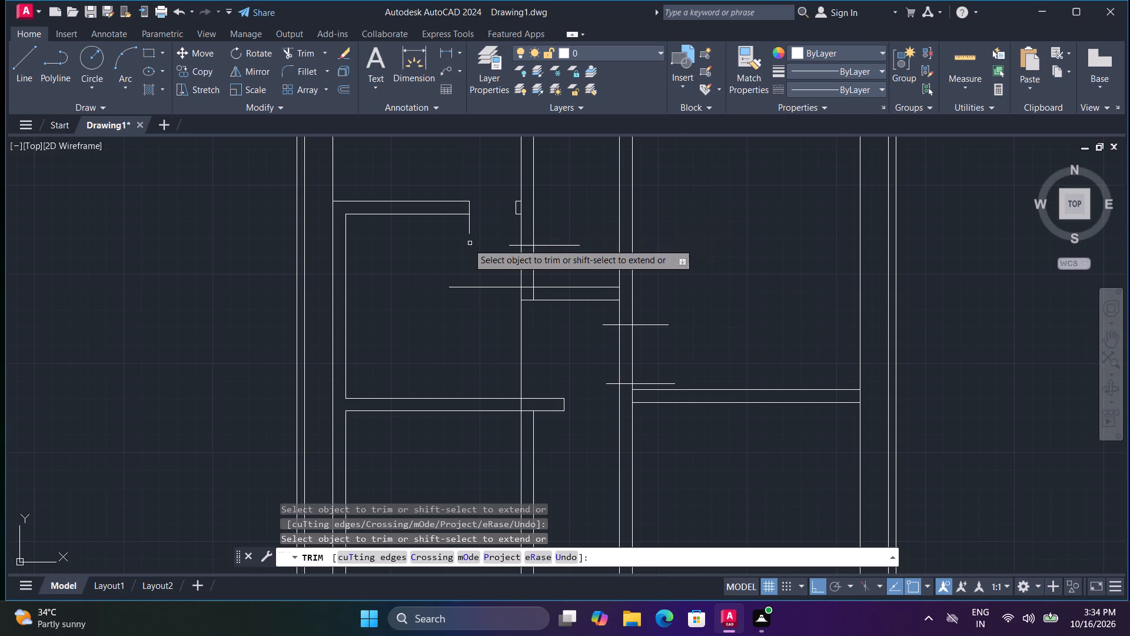
left_click(470, 225)
Trim the middle wall's faces between its two horizontal marker lines and trim the markers' overhanging ends to form the opening.
left_click(514, 244)
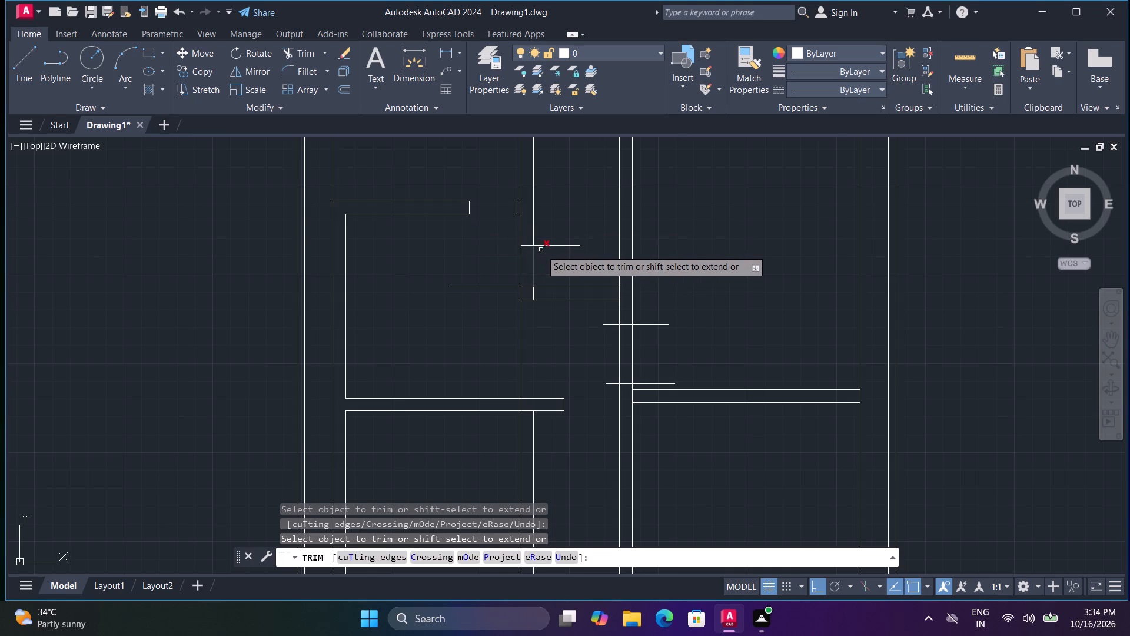
left_click(543, 245)
left_click(548, 264)
double_click(504, 263)
left_click(498, 294)
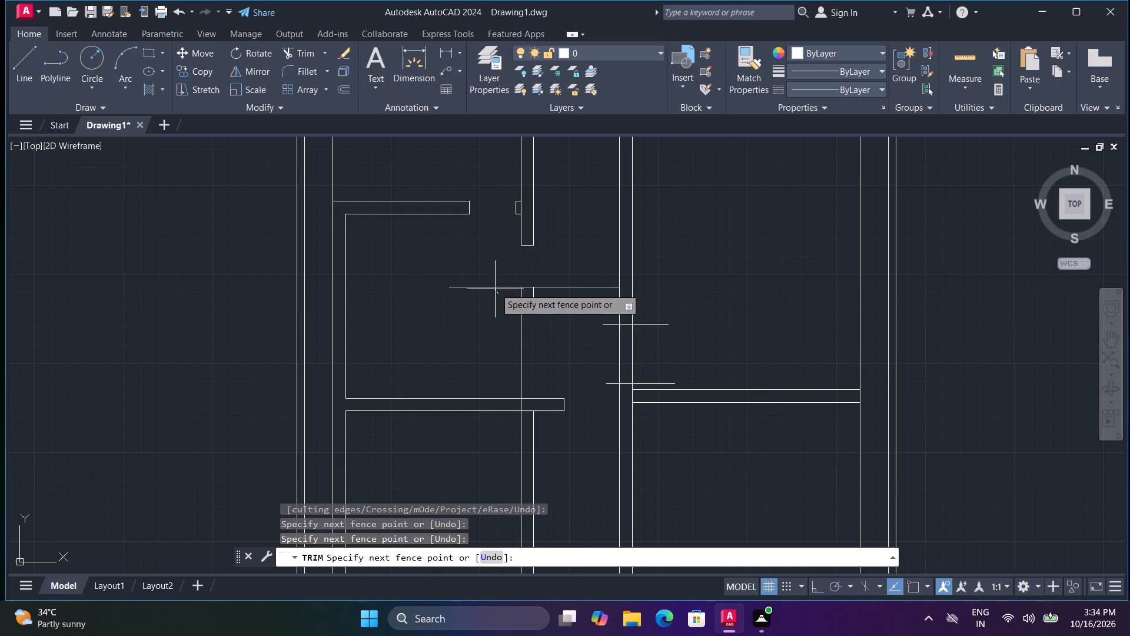
left_click(495, 280)
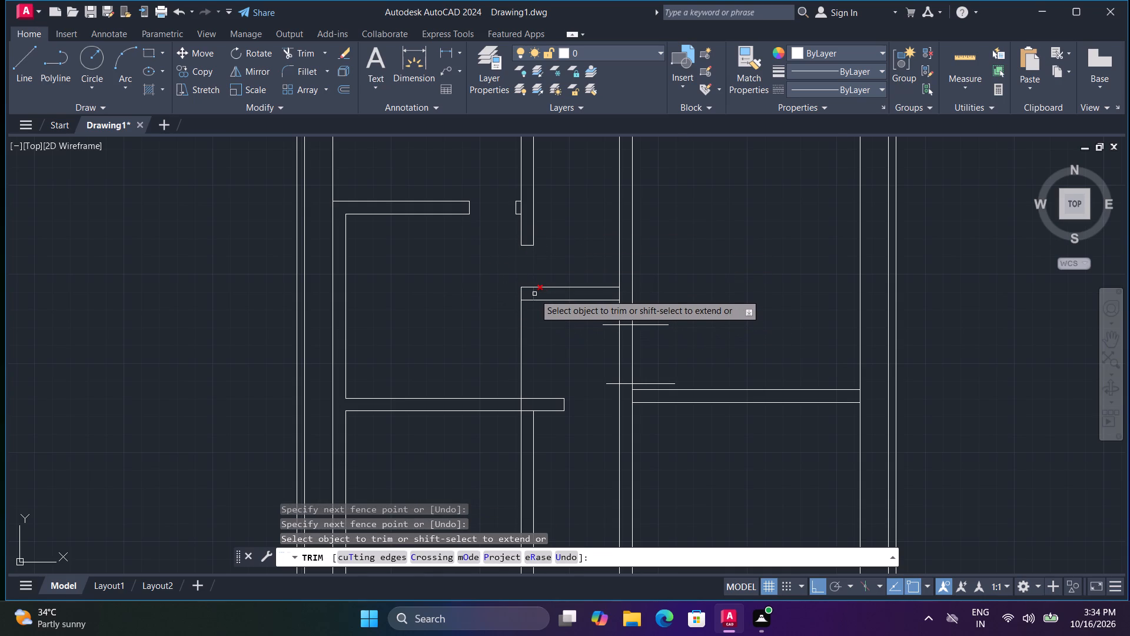
Trim the middle wall's leftover lines inside the narrow bay's bottom wall, down to the lower cross wall, and inside that cross wall.
left_click(537, 293)
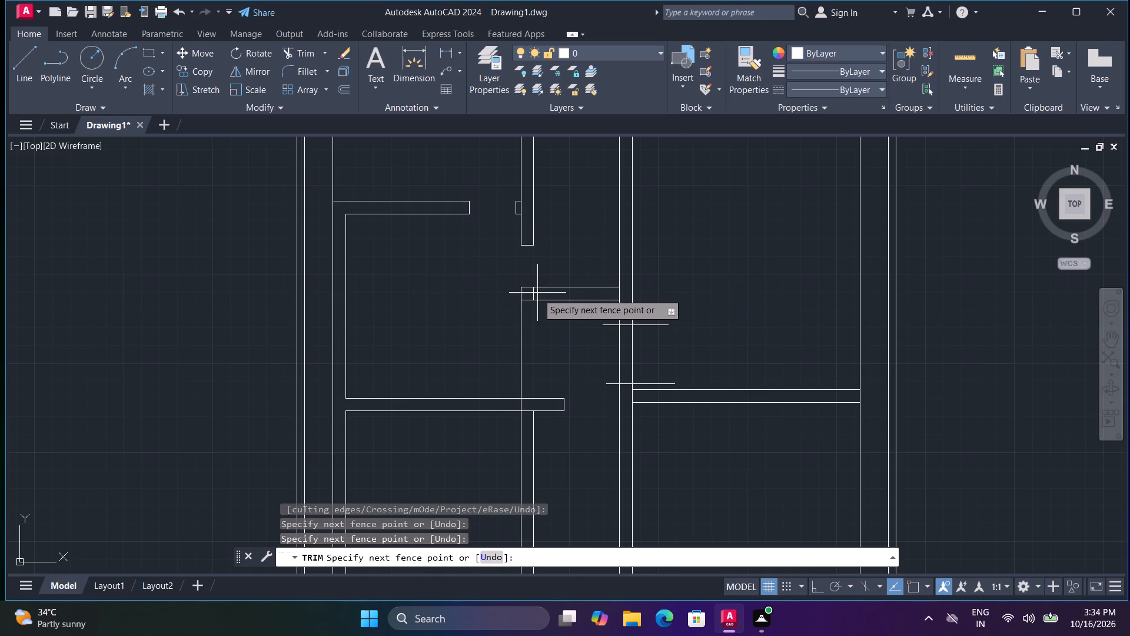
left_click(532, 292)
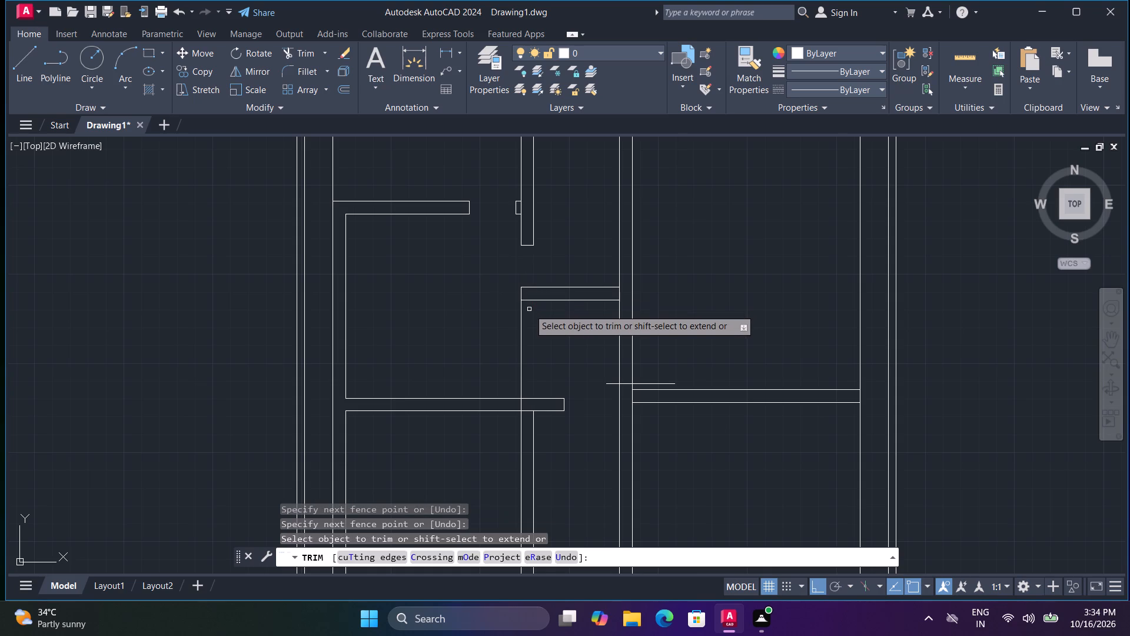
left_click(521, 308)
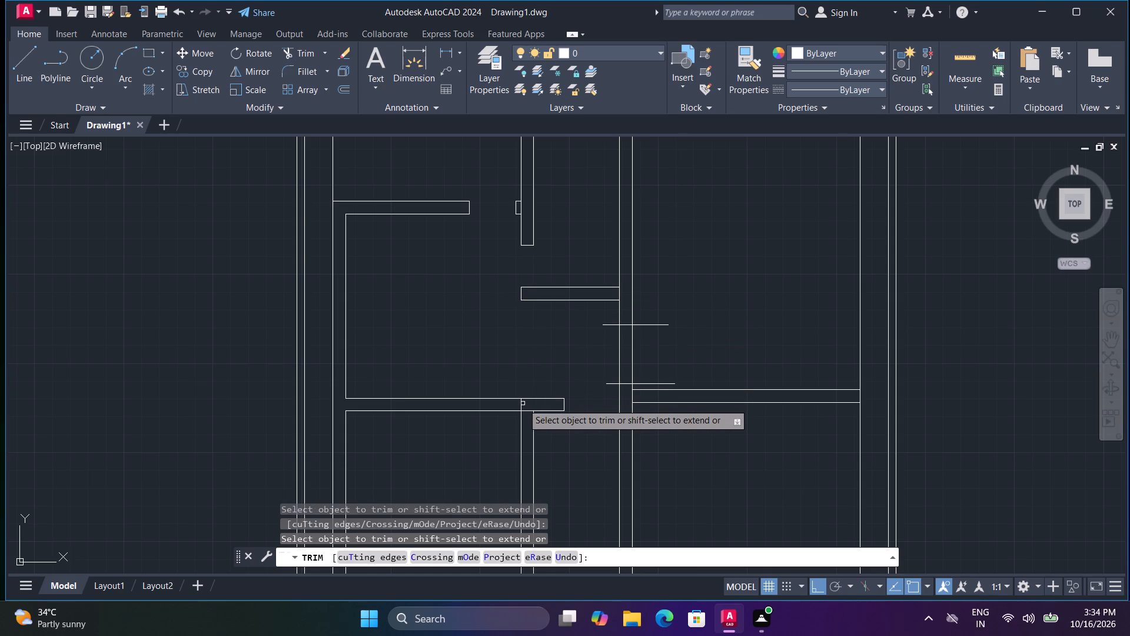
left_click(521, 403)
Trim the right interior wall's faces between its two horizontal marker lines and trim the markers' overhanging ends to form the opening.
left_click(607, 384)
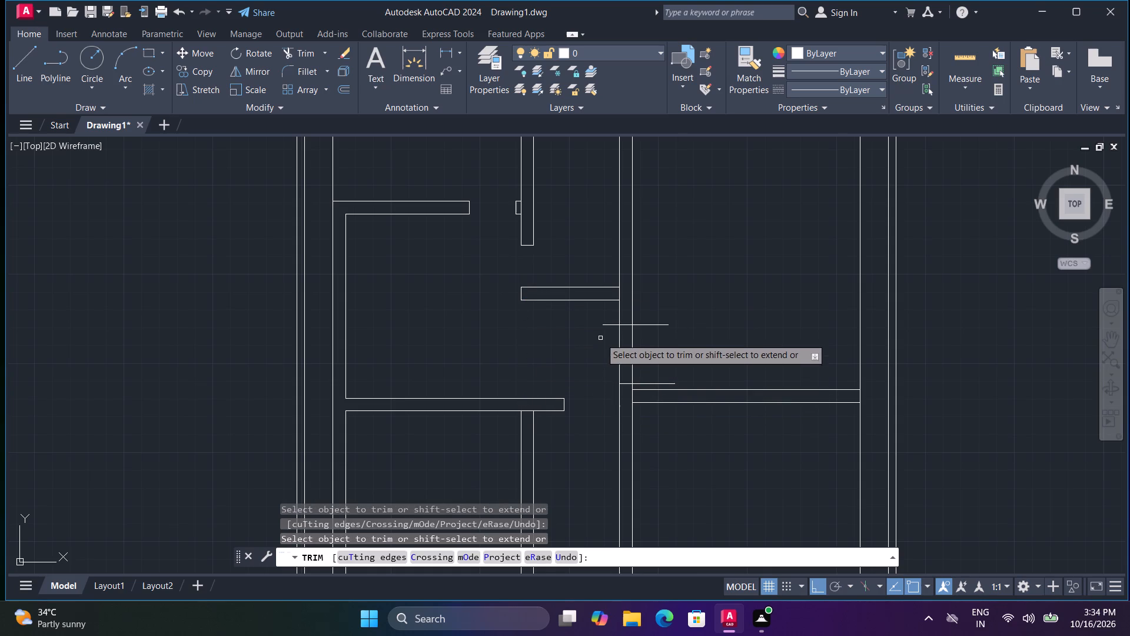
left_click(603, 326)
left_click(603, 355)
left_click(662, 356)
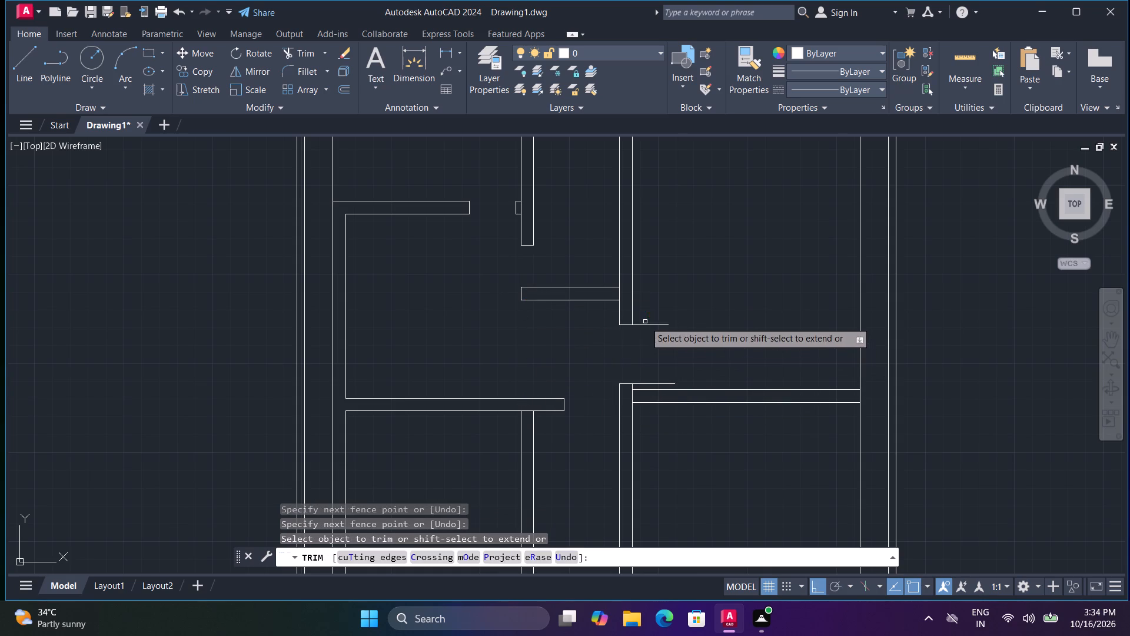
left_click(645, 322)
left_click(655, 387)
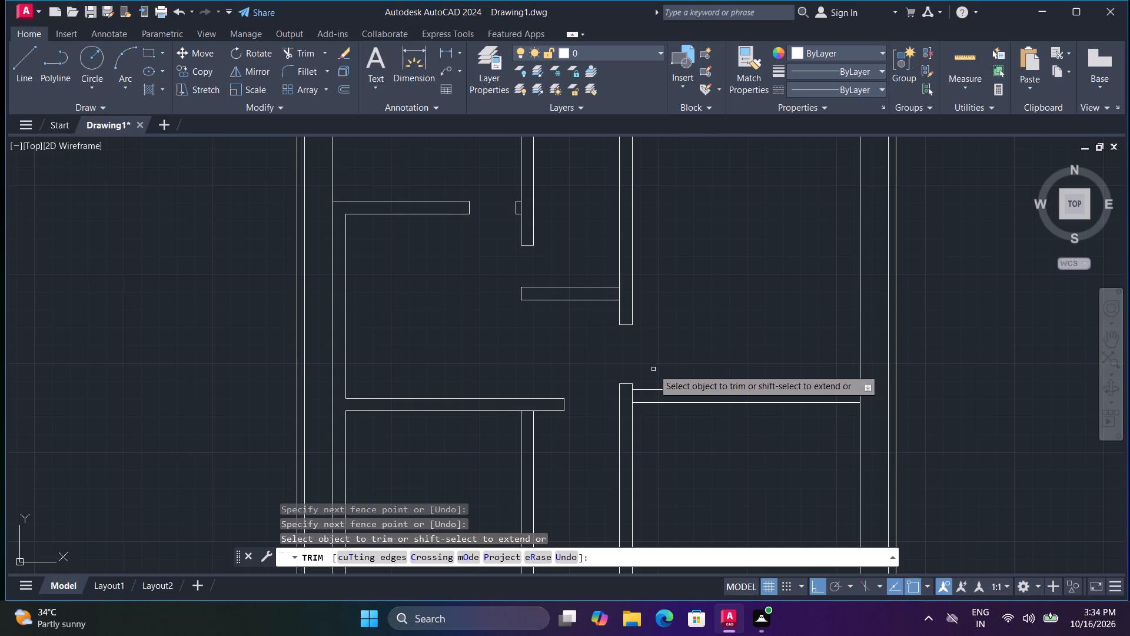
Trim away both faces of the middle wall below the left bay's lower cross wall.
scroll(653, 369, "down", 1)
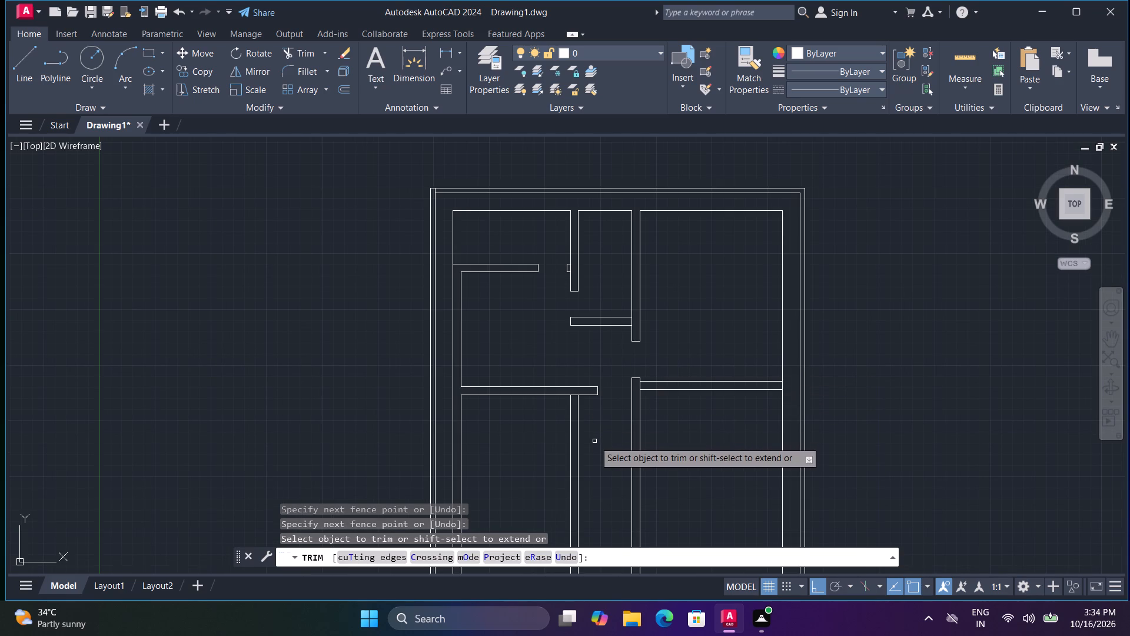
left_click(594, 441)
left_click_drag(537, 435, 546, 430)
scroll(591, 430, "down", 1)
middle_click_drag(601, 435, 601, 432)
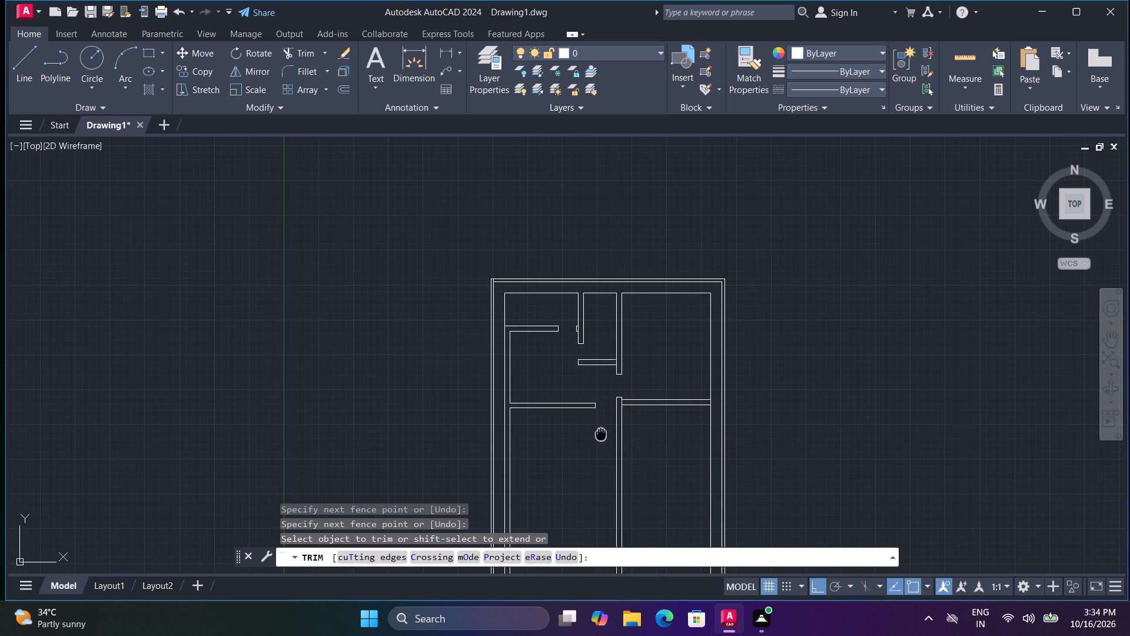
middle_click_drag(601, 432, 574, 388)
middle_click_drag(659, 402, 590, 395)
key("Escape")
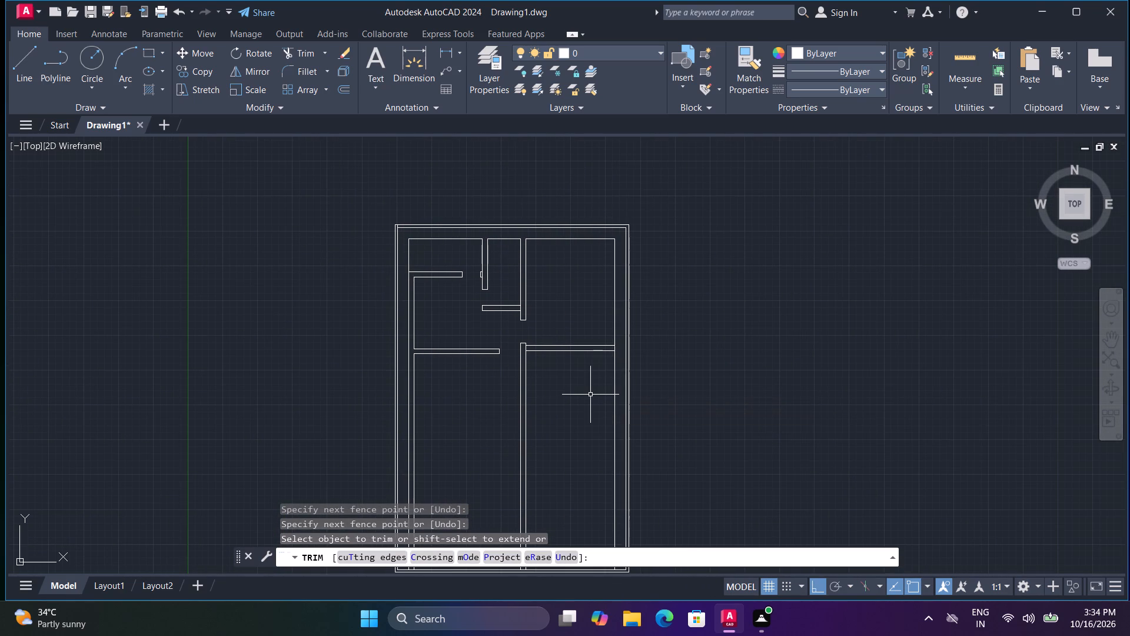
Offset the lower face of the right bay's cross wall 5' downward, and offset that new line 9" downward to make a second cross wall.
key("o")
key("space")
type("t")
key("space")
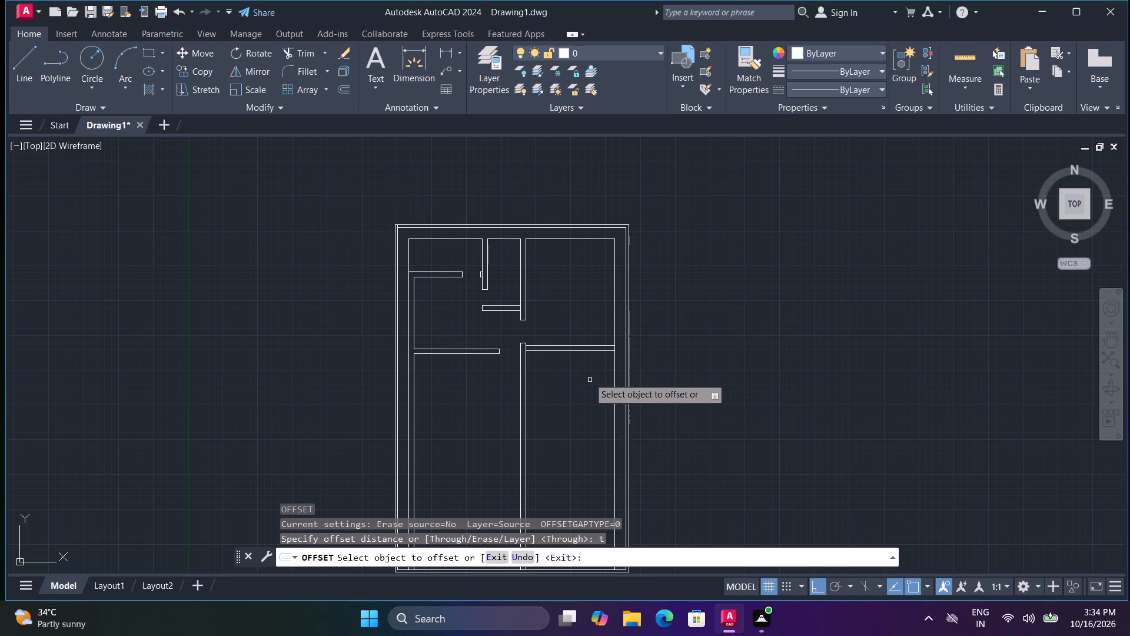
left_click(579, 352)
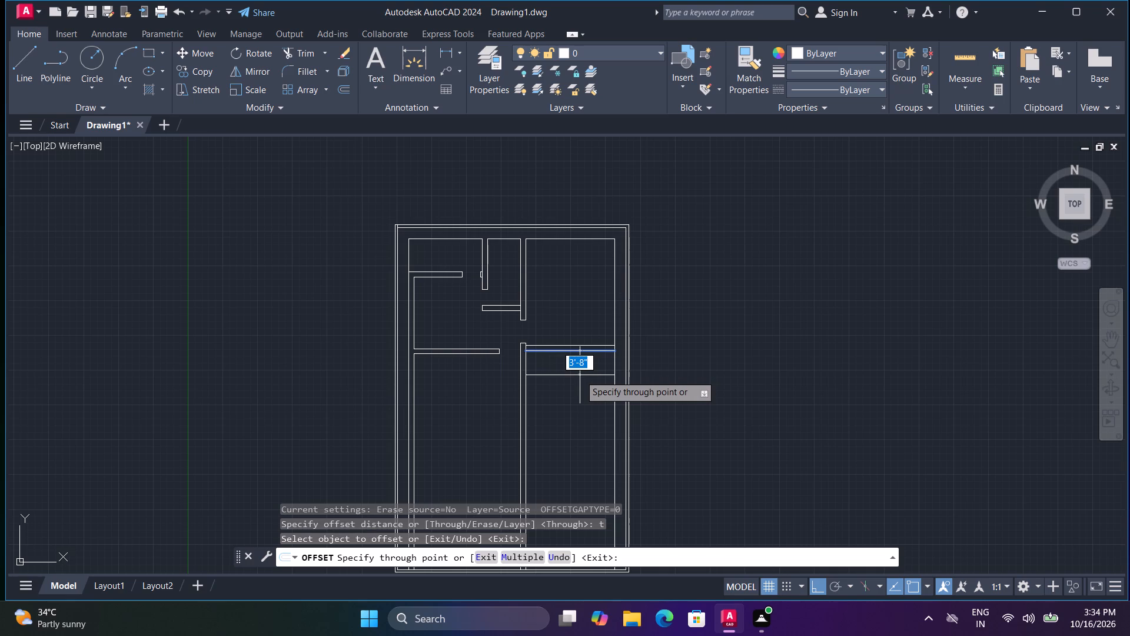
type("5'")
key("Return")
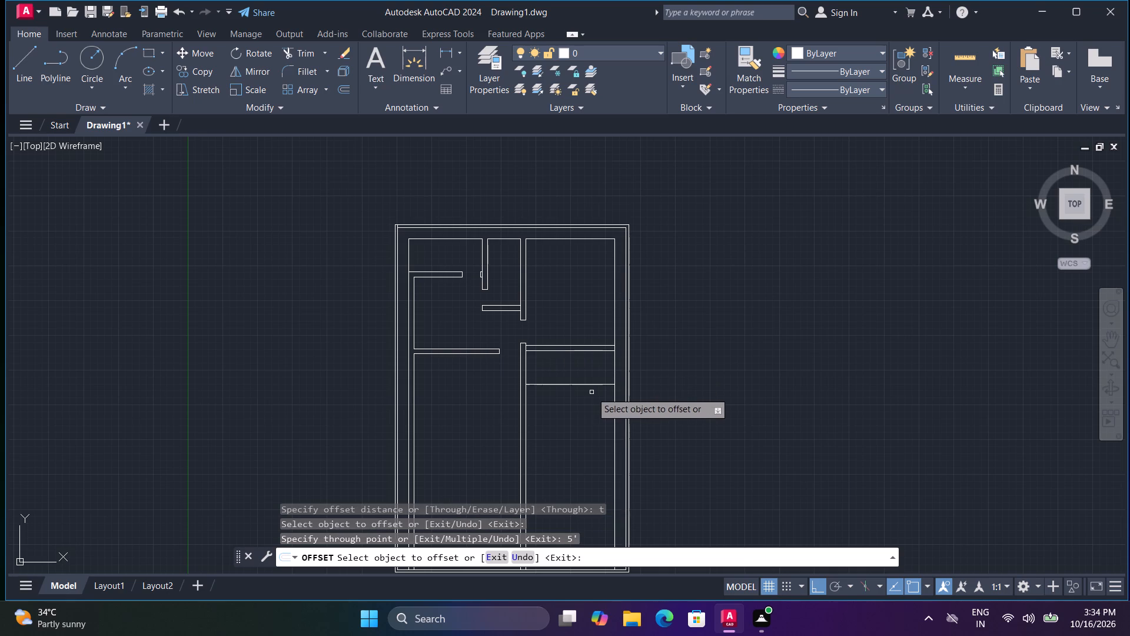
left_click(589, 386)
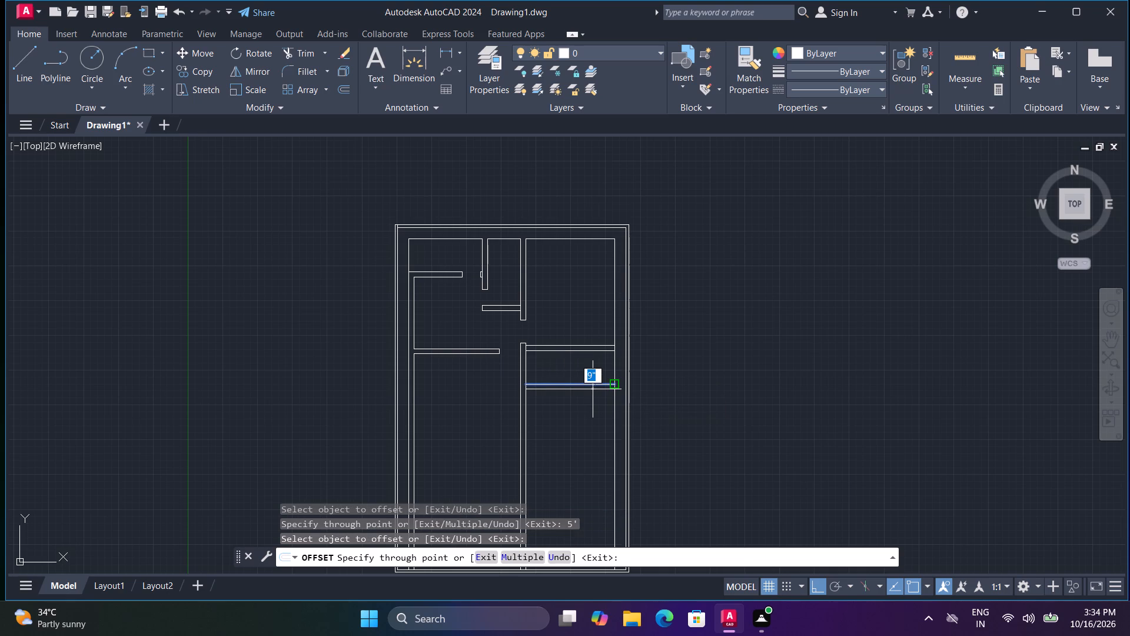
key("0")
key("BackSpace")
type("9\"")
key("Return")
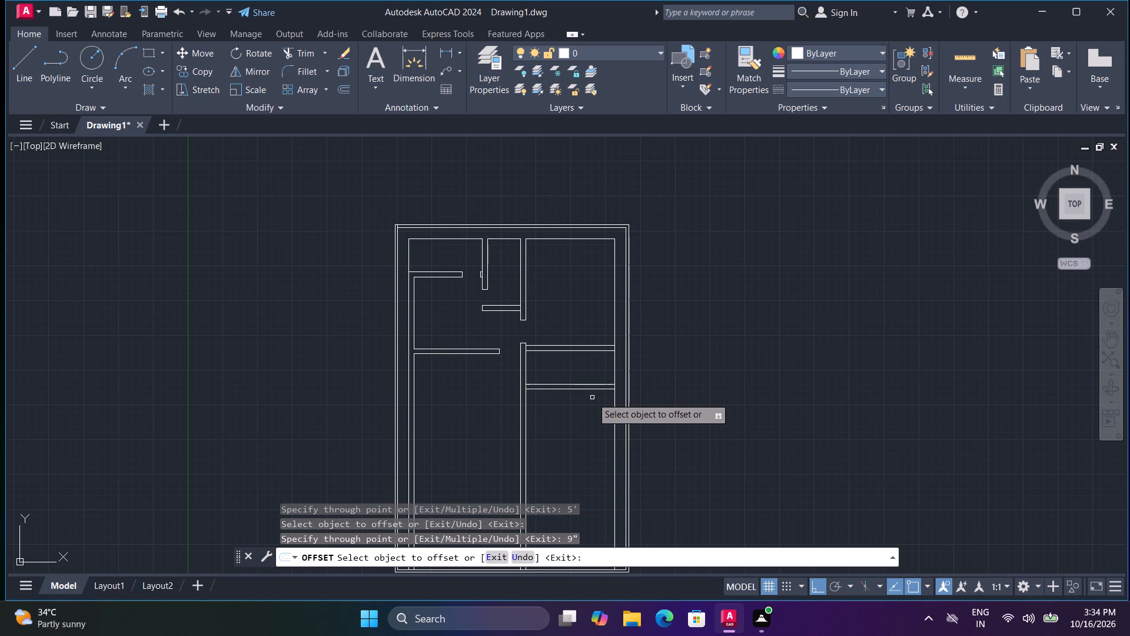
scroll(589, 397, "up", 1)
scroll(531, 357, "up", 1)
key("Escape")
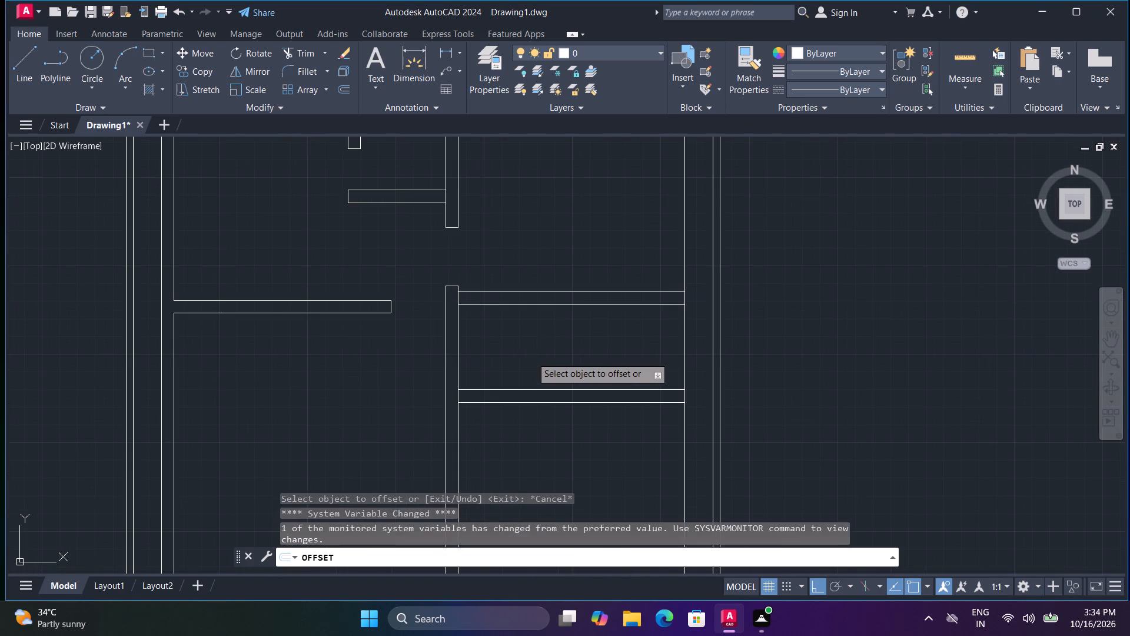
Trim the right interior wall's face where the right bay's upper cross wall joins it.
key("t")
key("r")
key("space")
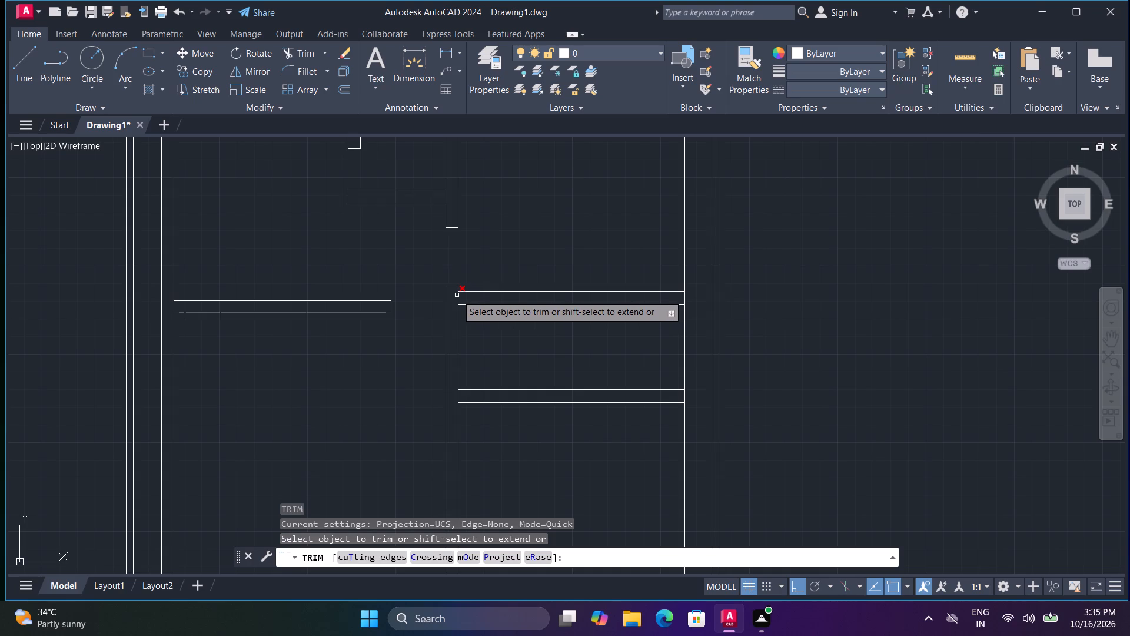
left_click(457, 295)
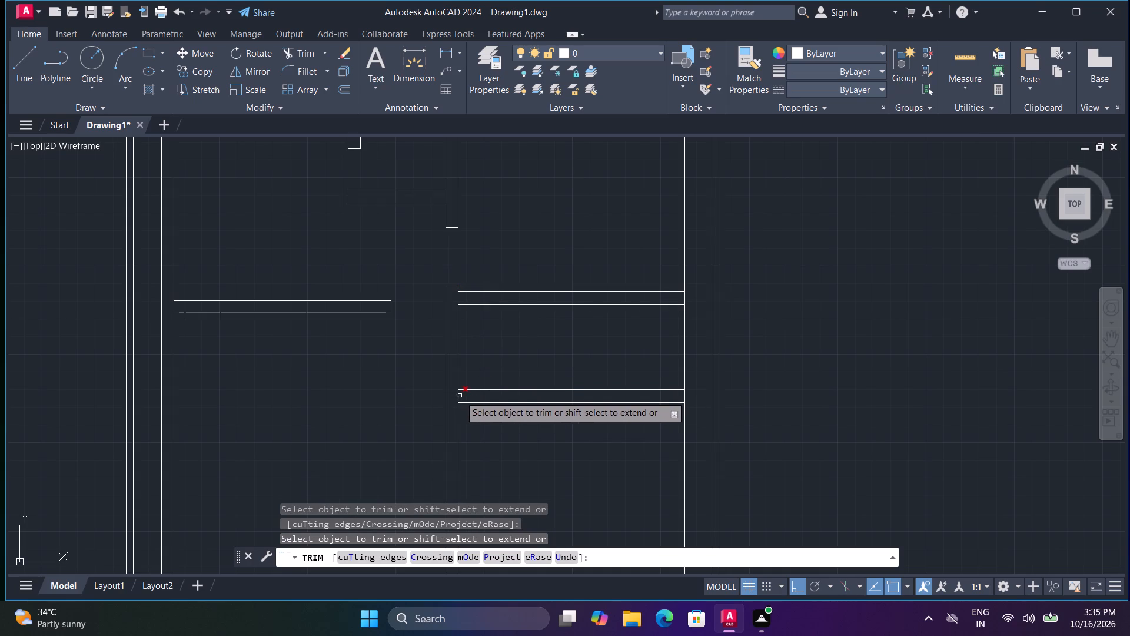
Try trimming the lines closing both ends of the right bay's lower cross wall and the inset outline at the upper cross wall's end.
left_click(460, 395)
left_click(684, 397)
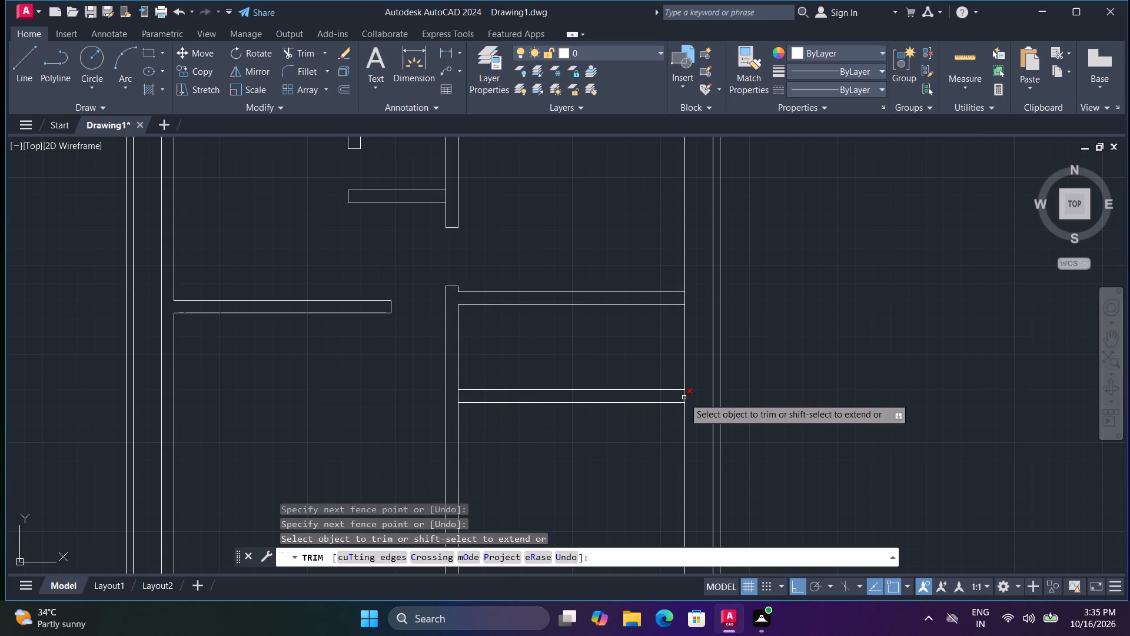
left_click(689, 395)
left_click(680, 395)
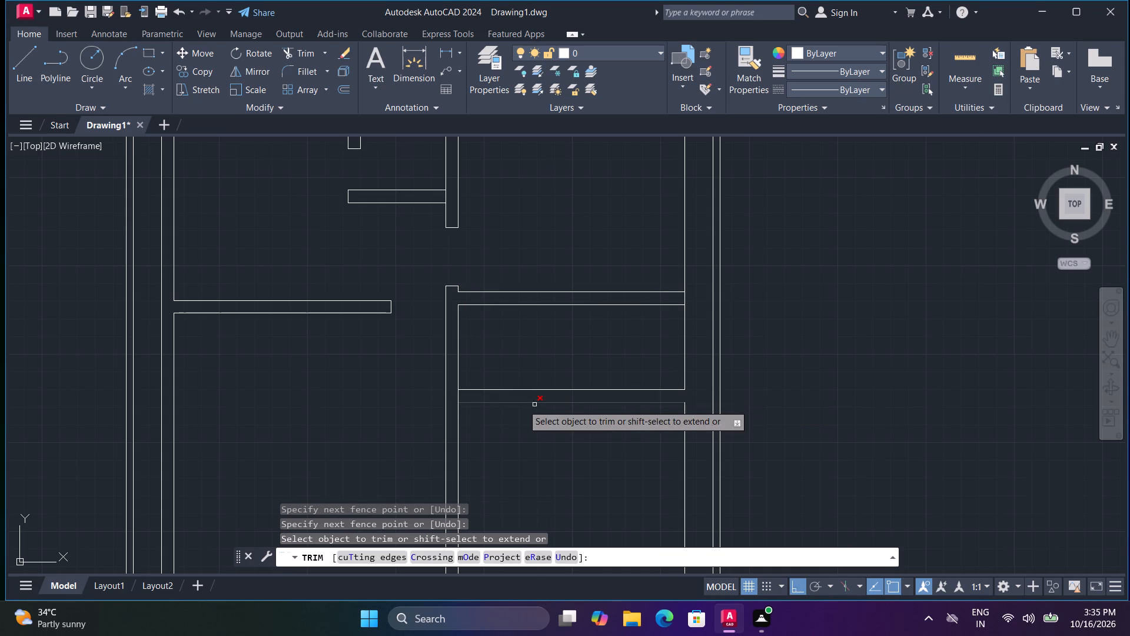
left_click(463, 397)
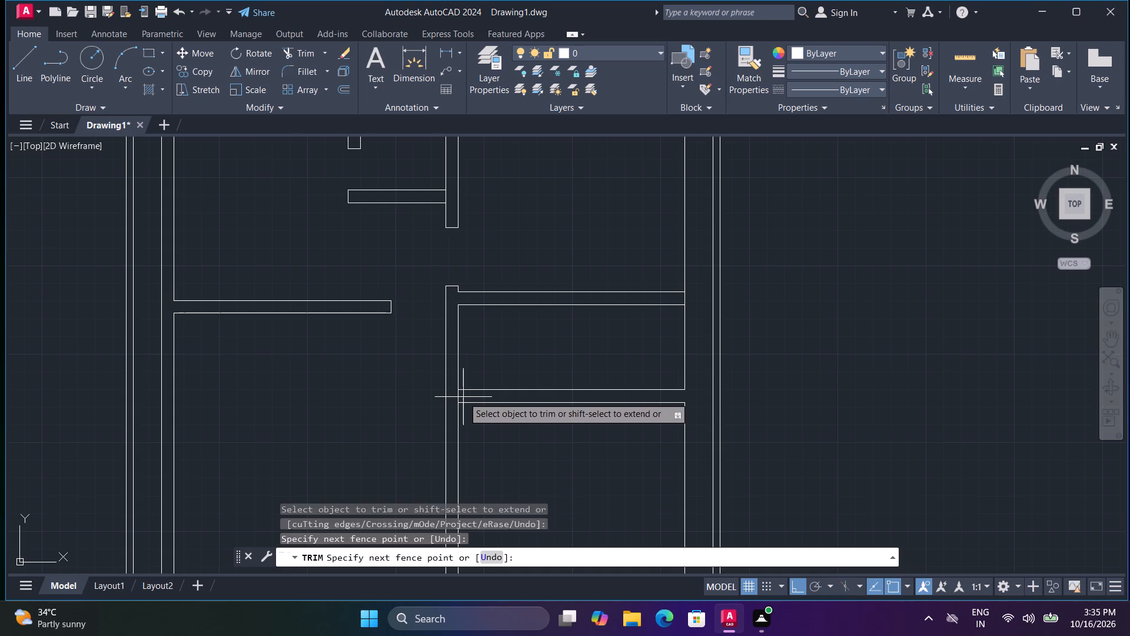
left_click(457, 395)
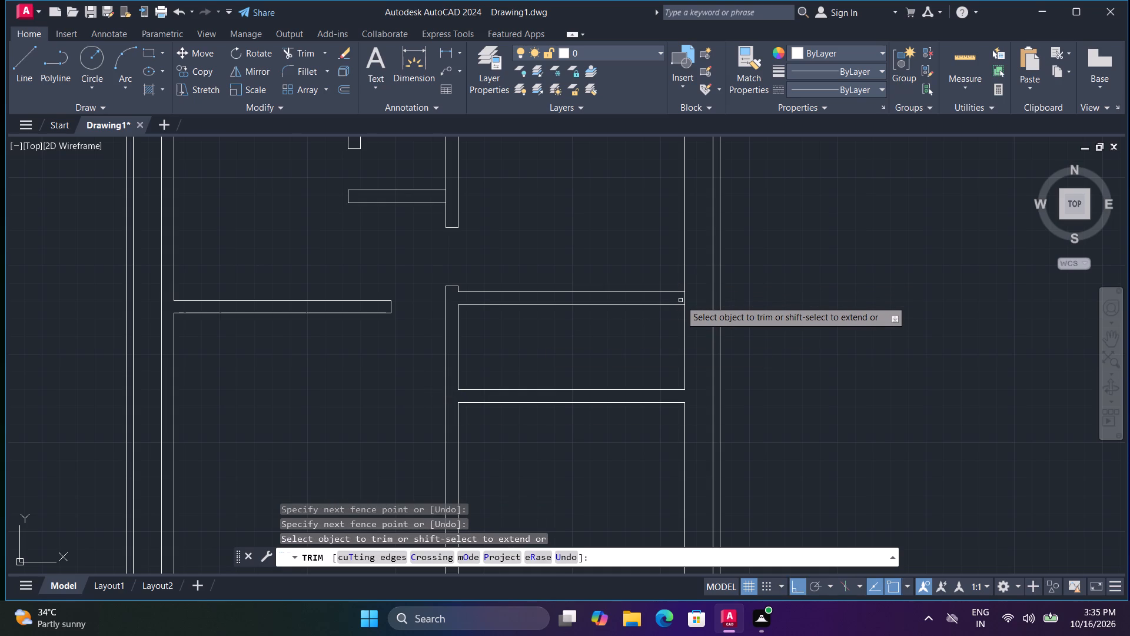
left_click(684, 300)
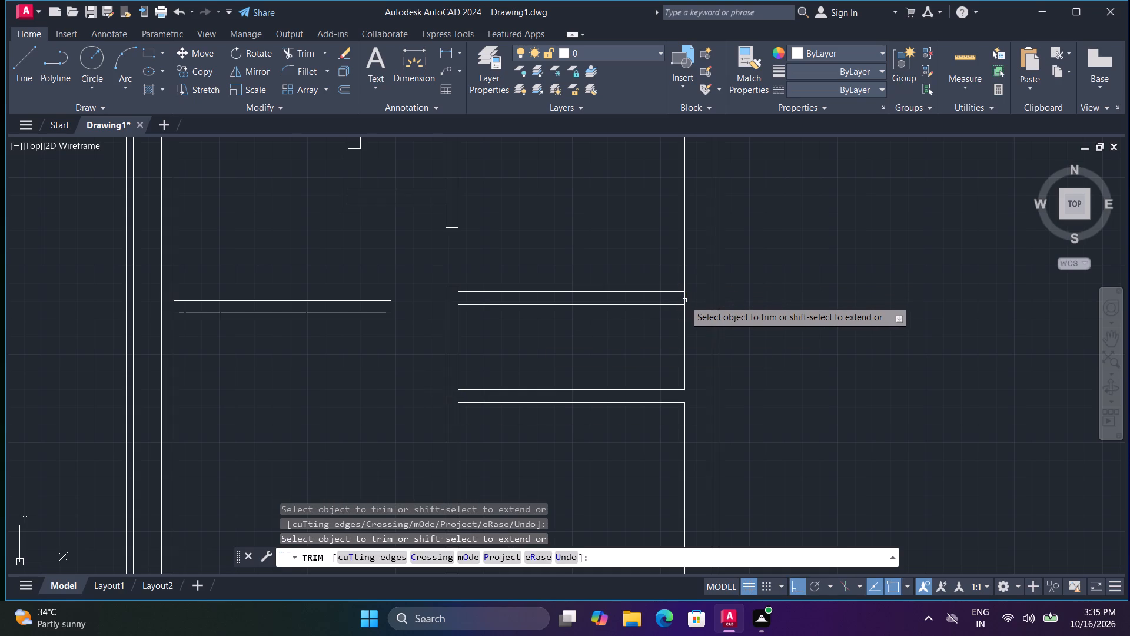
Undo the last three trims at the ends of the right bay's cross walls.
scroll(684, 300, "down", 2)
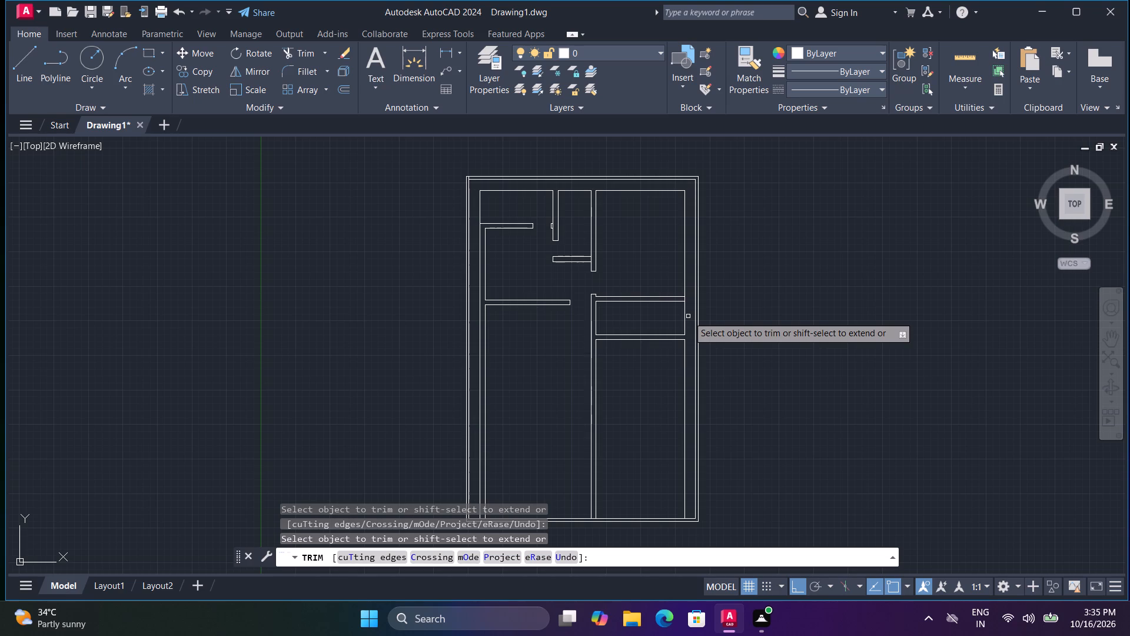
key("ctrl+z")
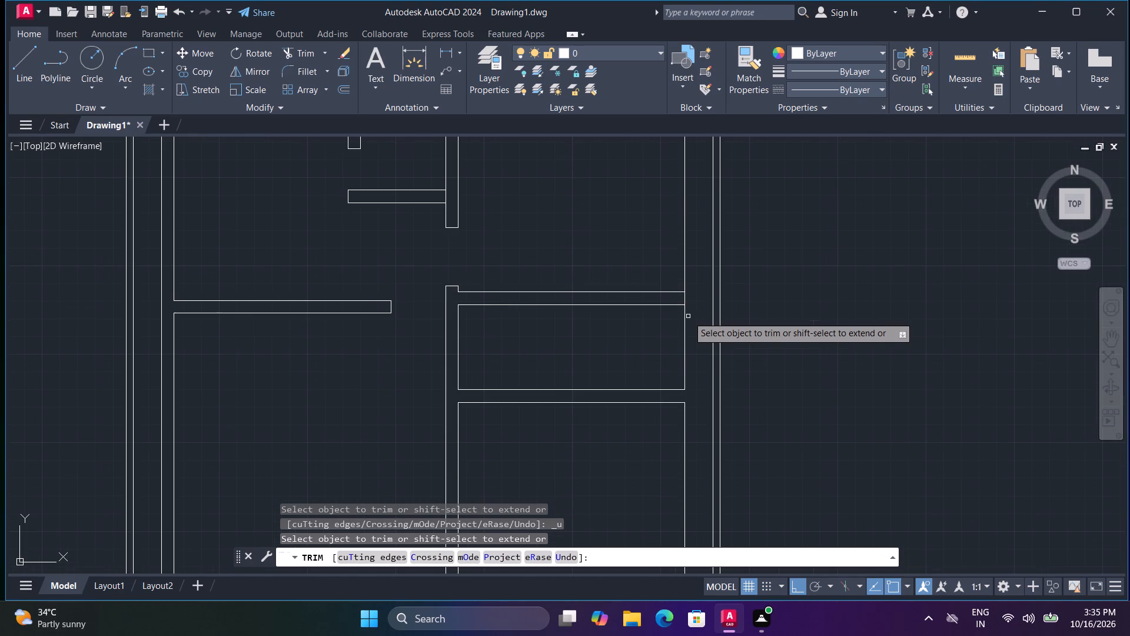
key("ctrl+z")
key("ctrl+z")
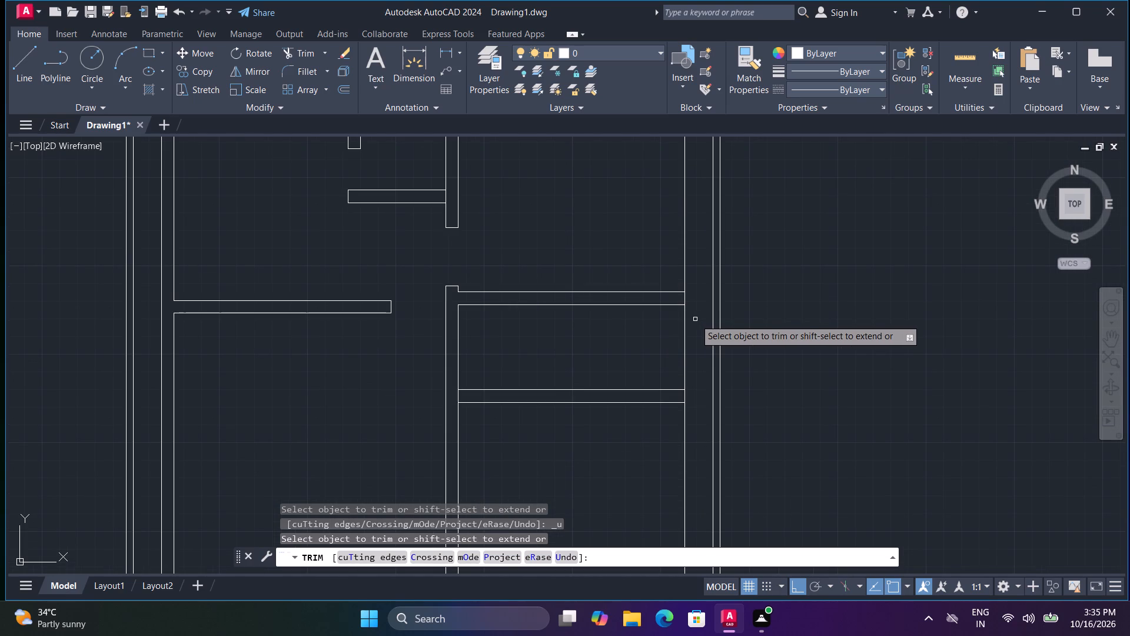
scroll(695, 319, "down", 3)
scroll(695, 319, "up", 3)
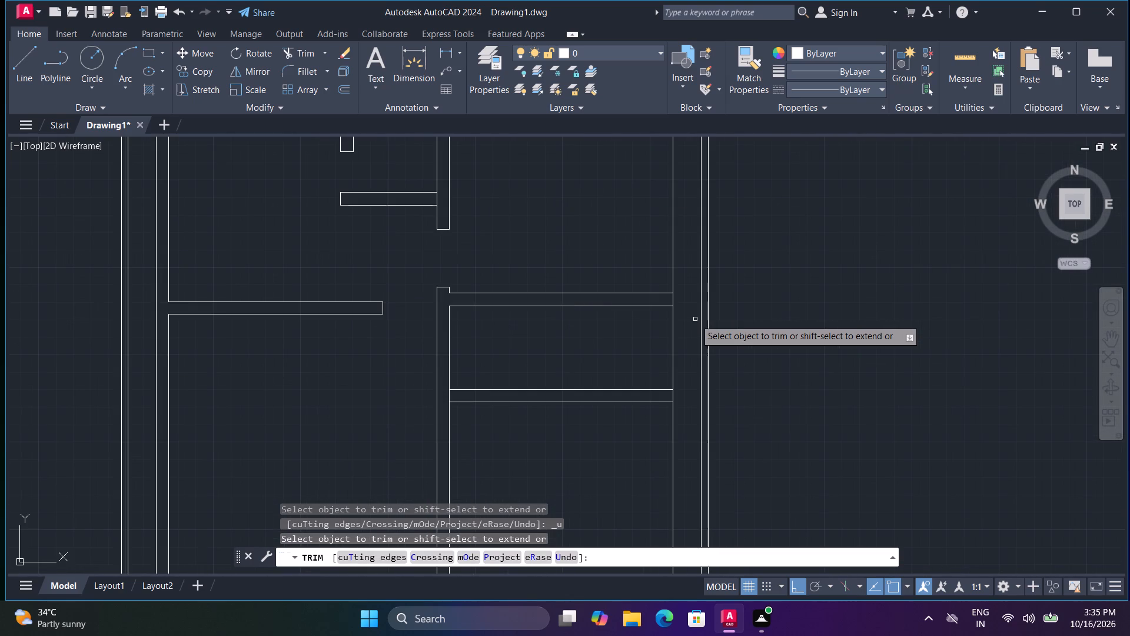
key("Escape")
Offset the inset outline's right side 9" inward.
type("o")
key("space")
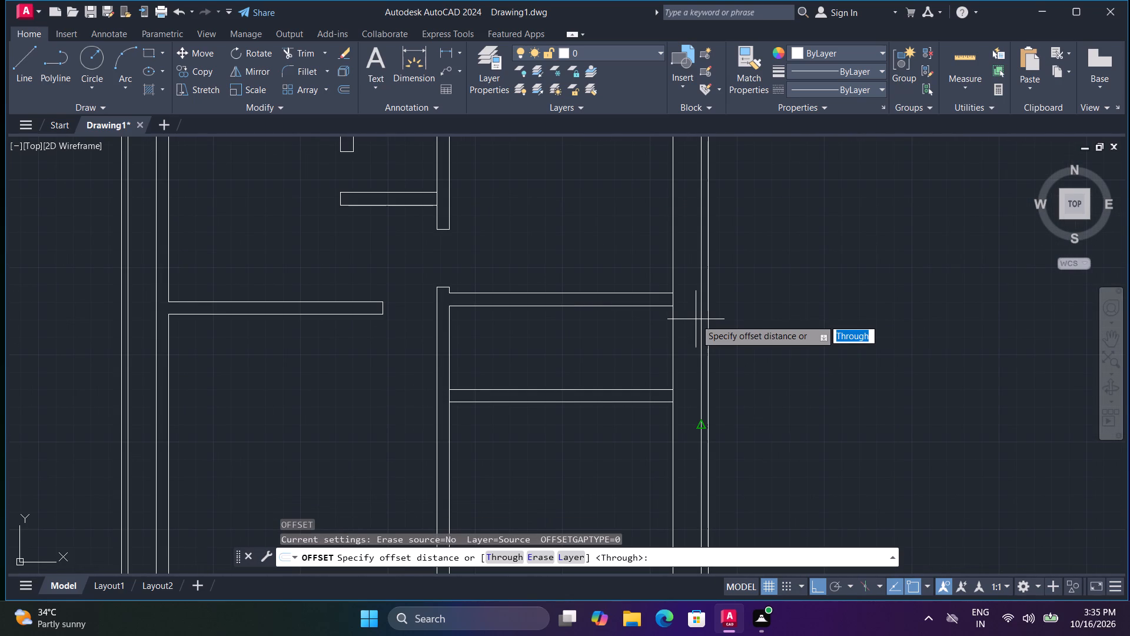
type("t")
key("space")
left_click(673, 324)
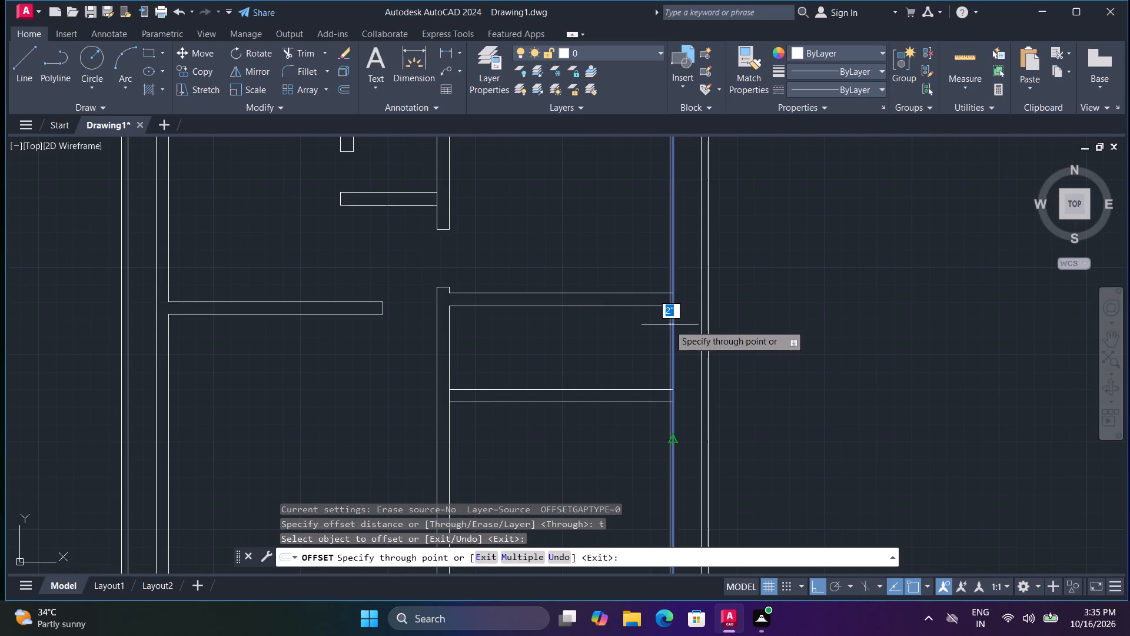
type("9\"")
key("Return")
Offset the inset outline's top segments above the right bay and the narrow bay 9" inward.
scroll(662, 324, "down", 2)
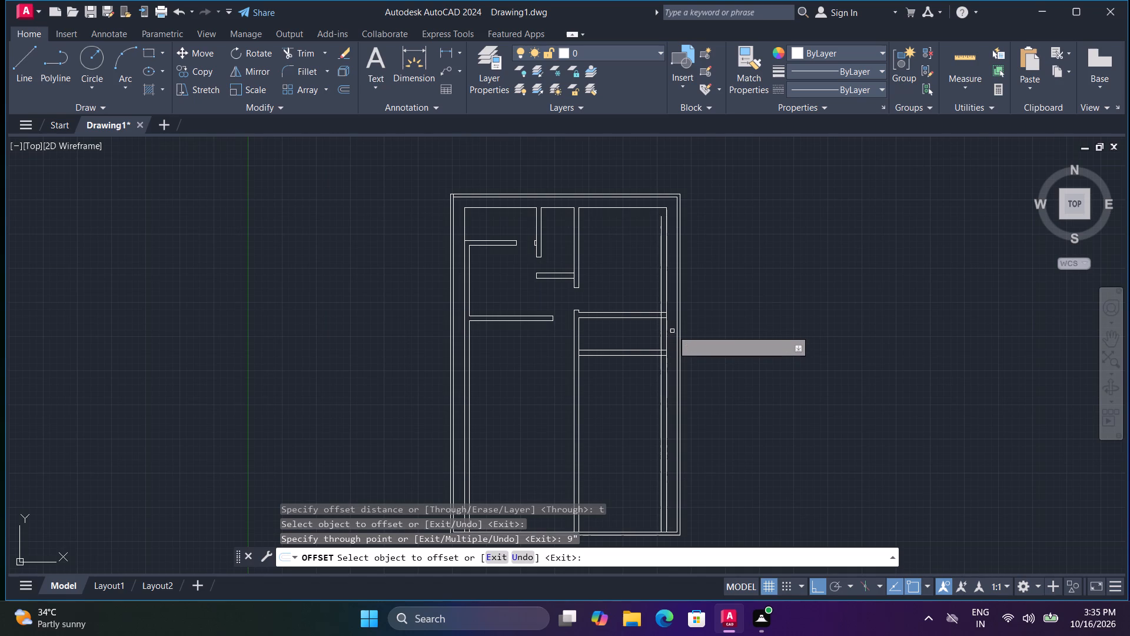
middle_click_drag(629, 246, 650, 316)
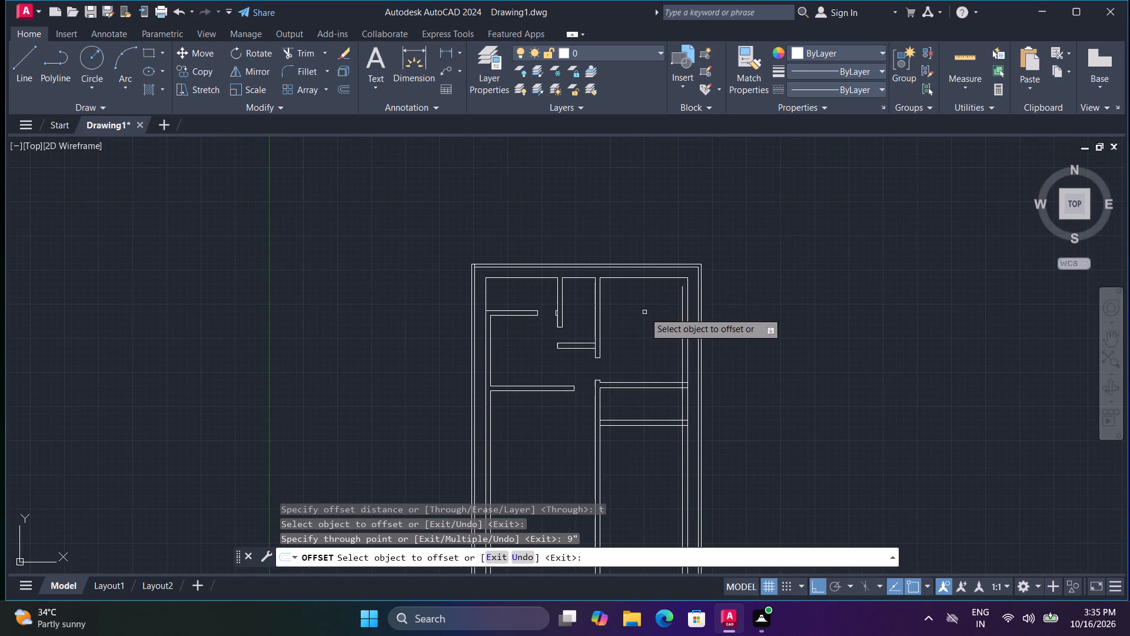
left_click(636, 279)
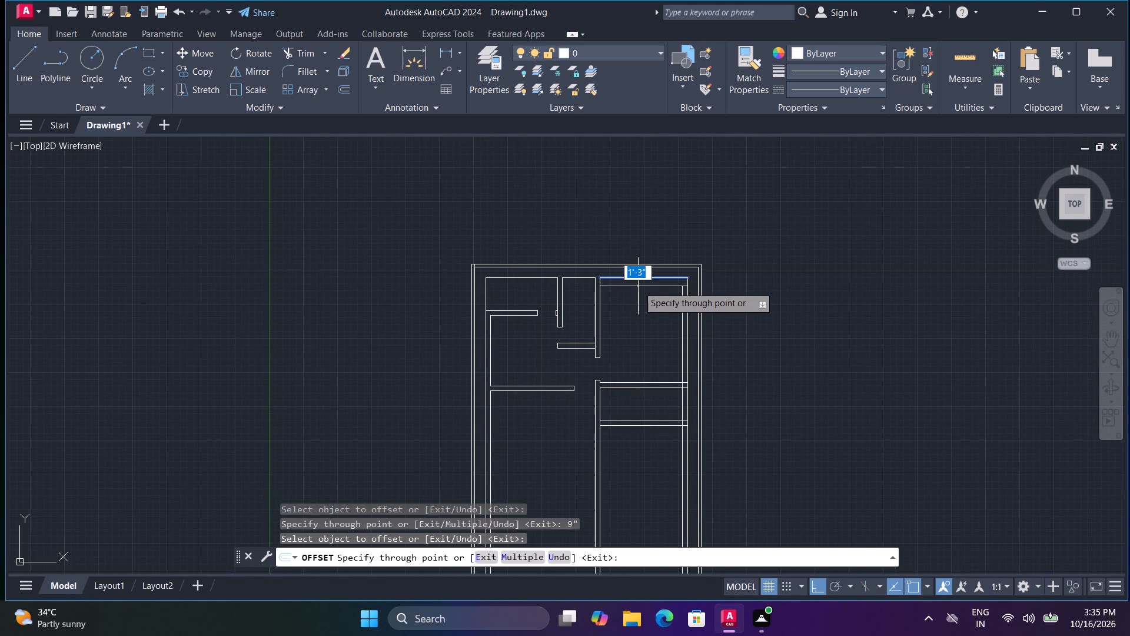
type("9\"")
key("Return")
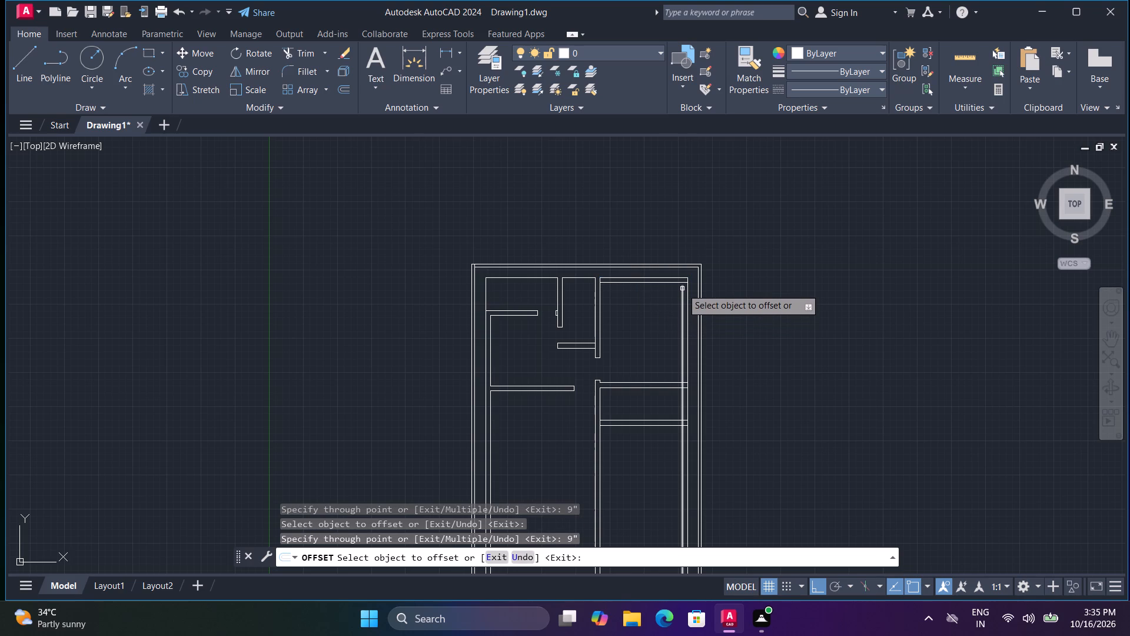
scroll(682, 286, "up", 2, "shift")
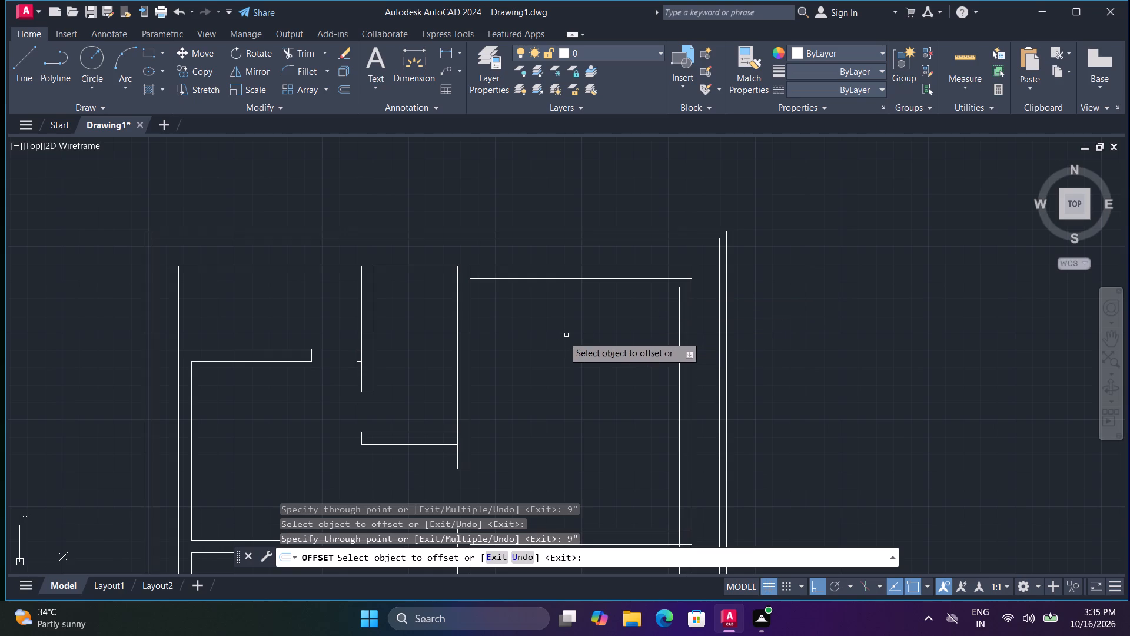
left_click(441, 266)
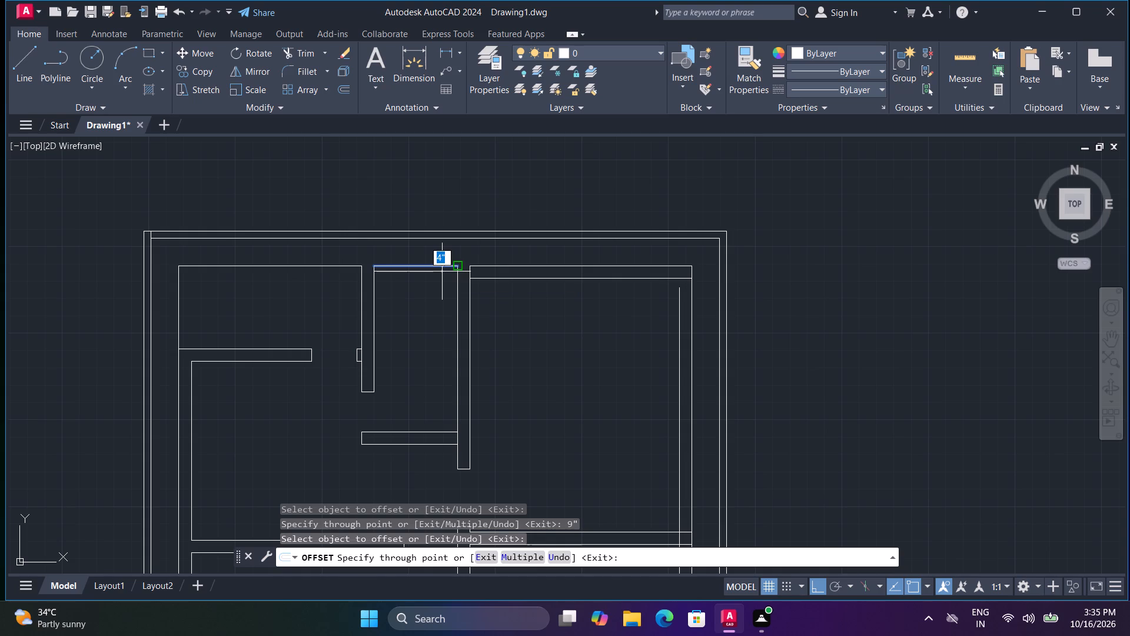
type("9\"")
key("Return")
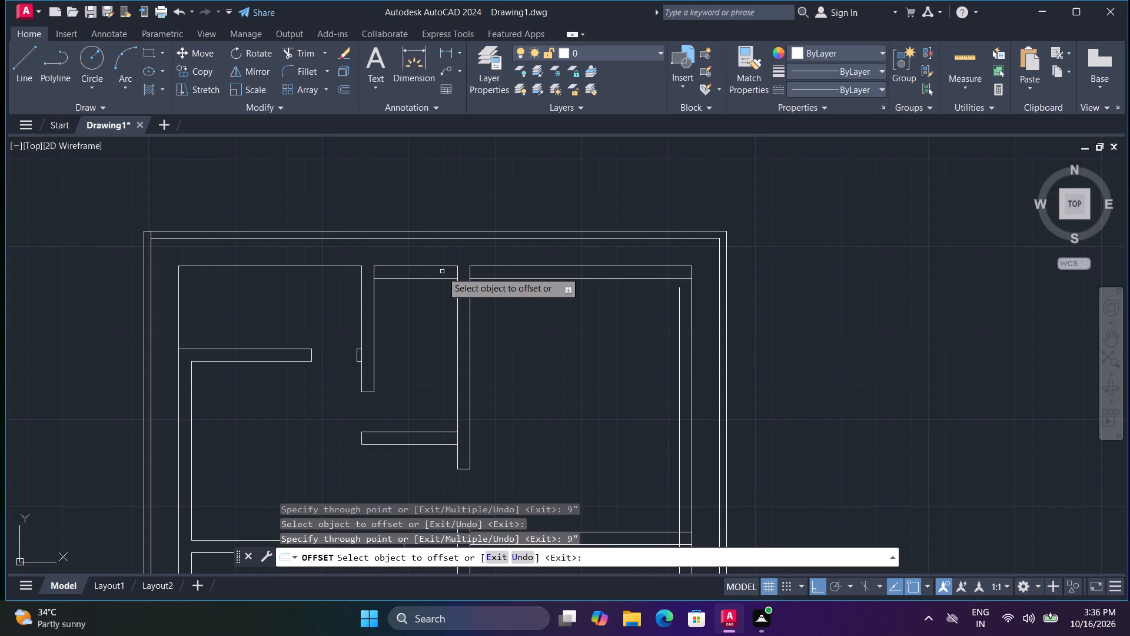
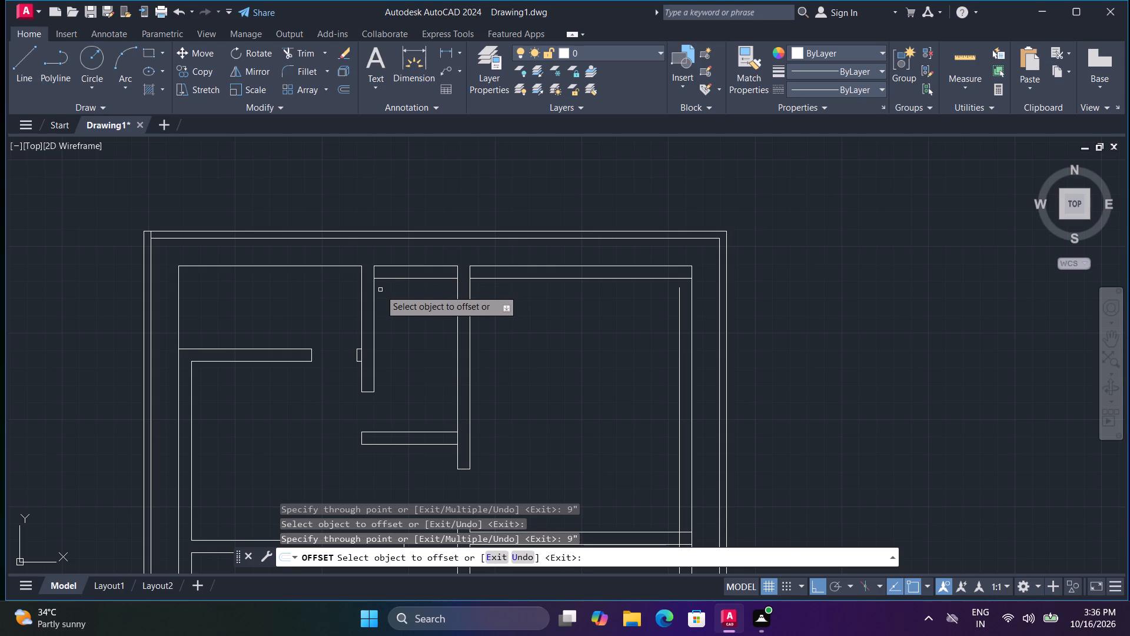
Trim the lower cross wall's left end line in the right bay and the overlapping lines where both cross walls meet the right wall.
scroll(401, 303, "down", 1)
middle_click_drag(405, 309, 370, 219)
middle_click_drag(530, 378, 518, 367)
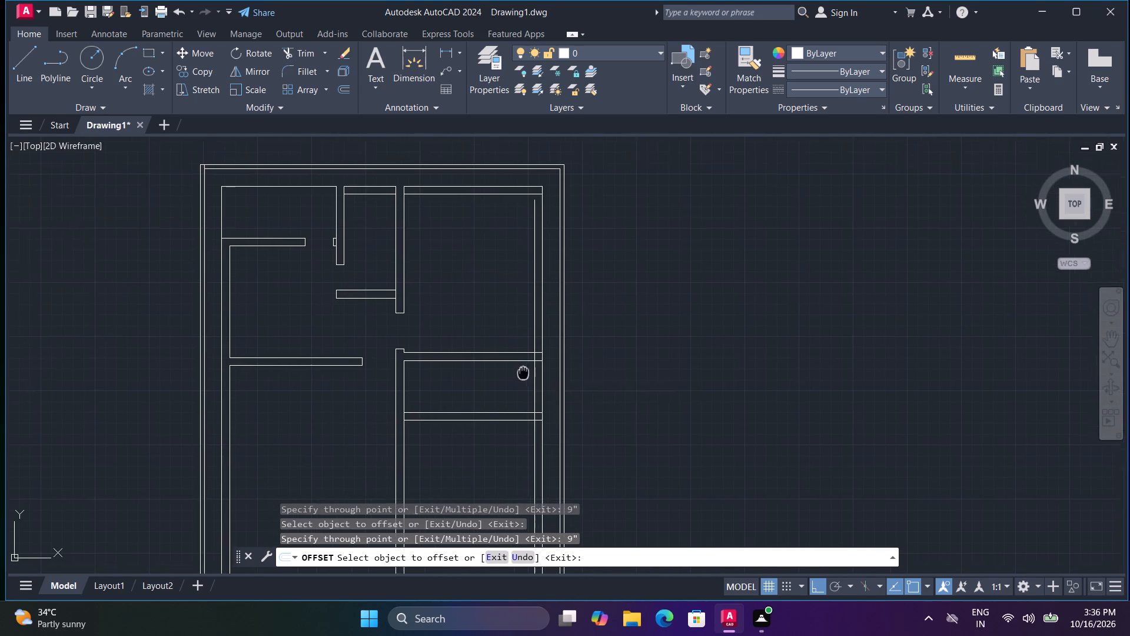
middle_click_drag(518, 367, 498, 342)
scroll(509, 352, "up", 1)
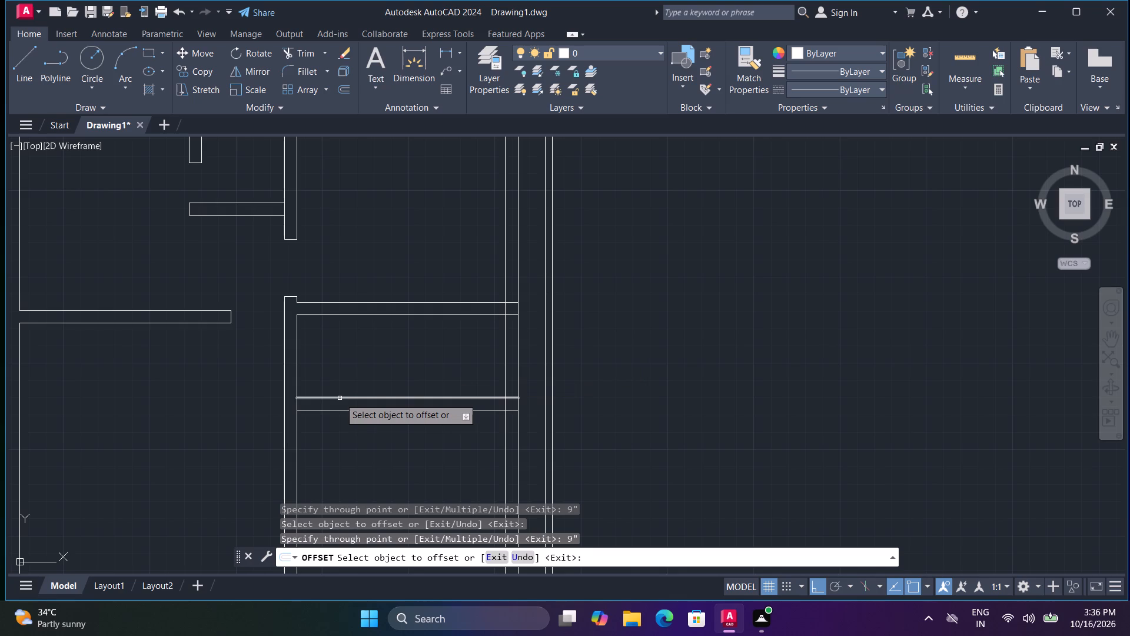
key("Escape")
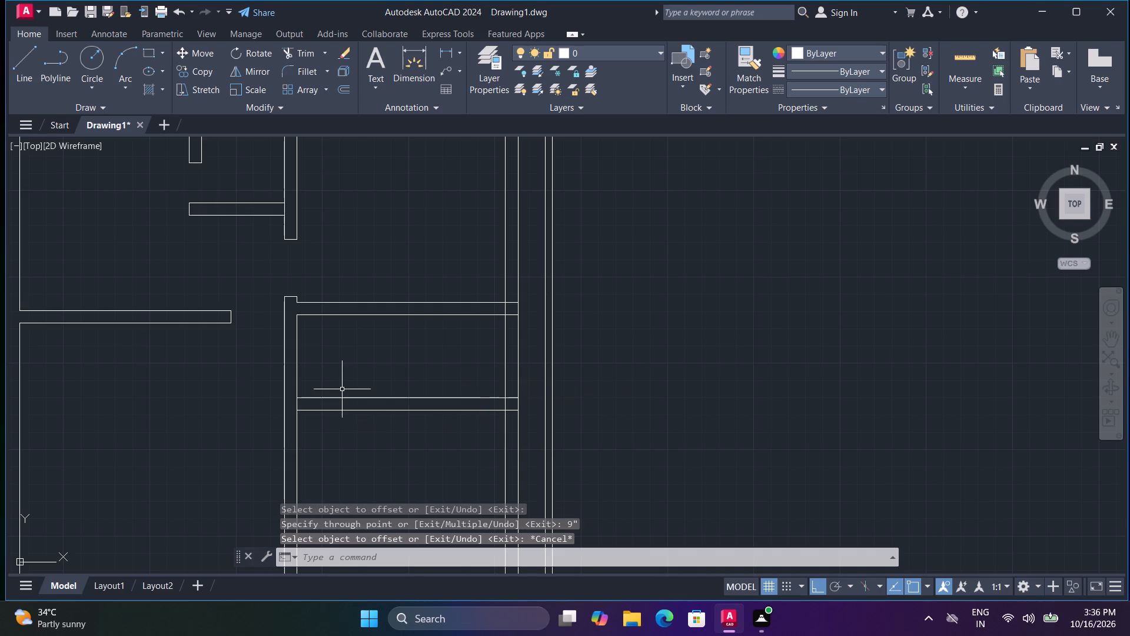
key("t")
type("r")
key("space")
left_click(296, 404)
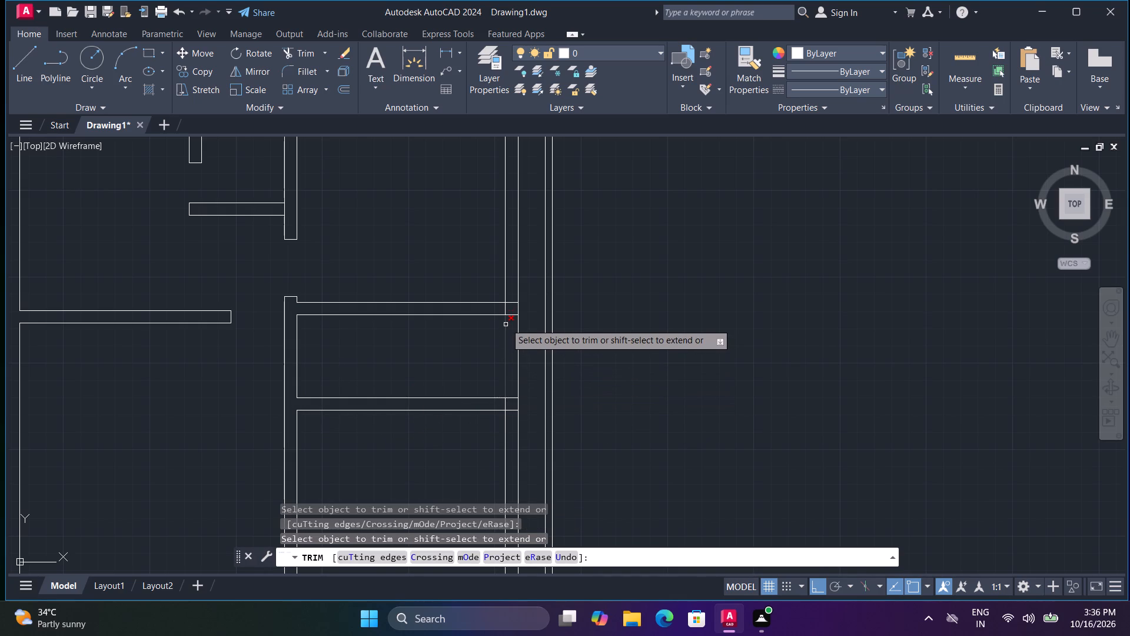
left_click(516, 287)
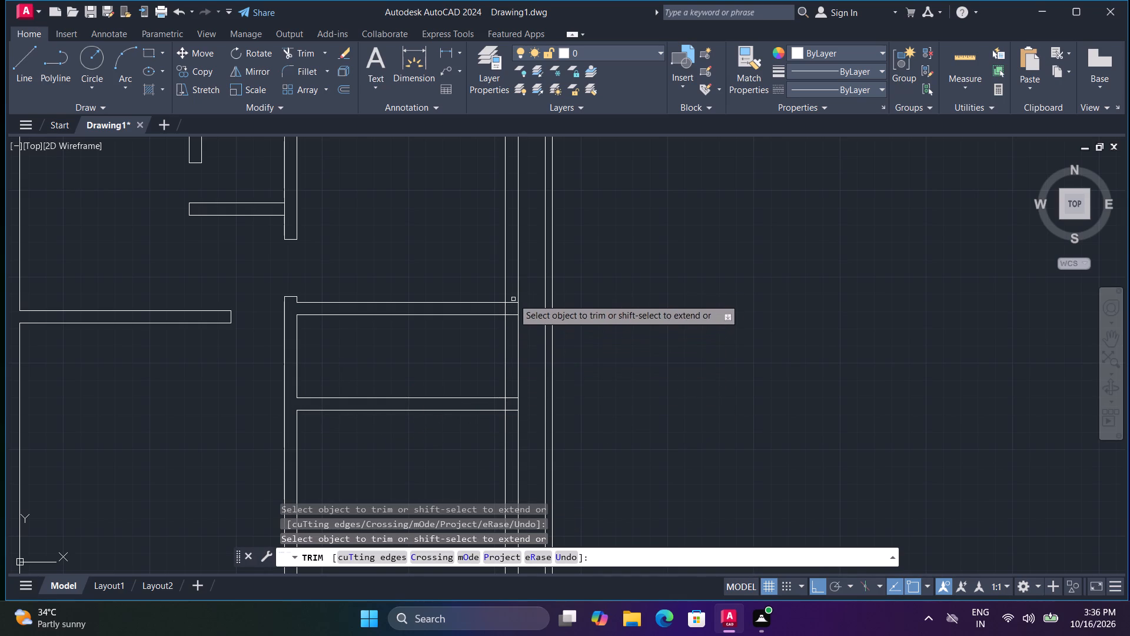
left_click(510, 291)
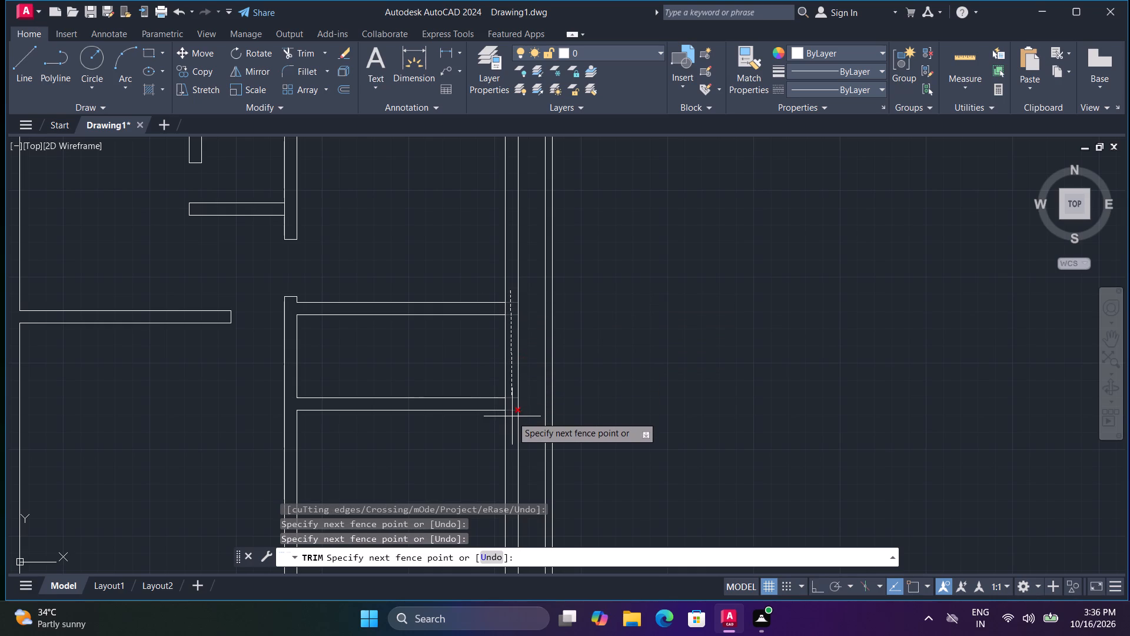
left_click(512, 419)
left_click(506, 406)
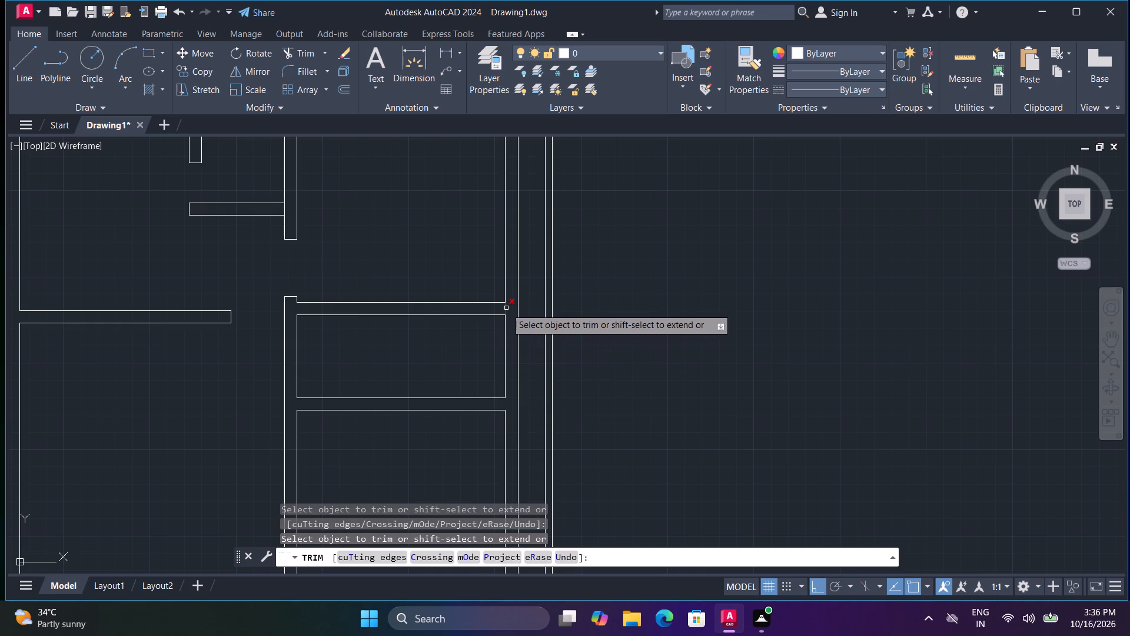
left_click(507, 308)
Extend the top outline segment above the narrow bay both ways and trim the interior wall lines within the top wall.
scroll(487, 296, "down", 2)
middle_click_drag(363, 270, 441, 405)
scroll(464, 358, "up", 2)
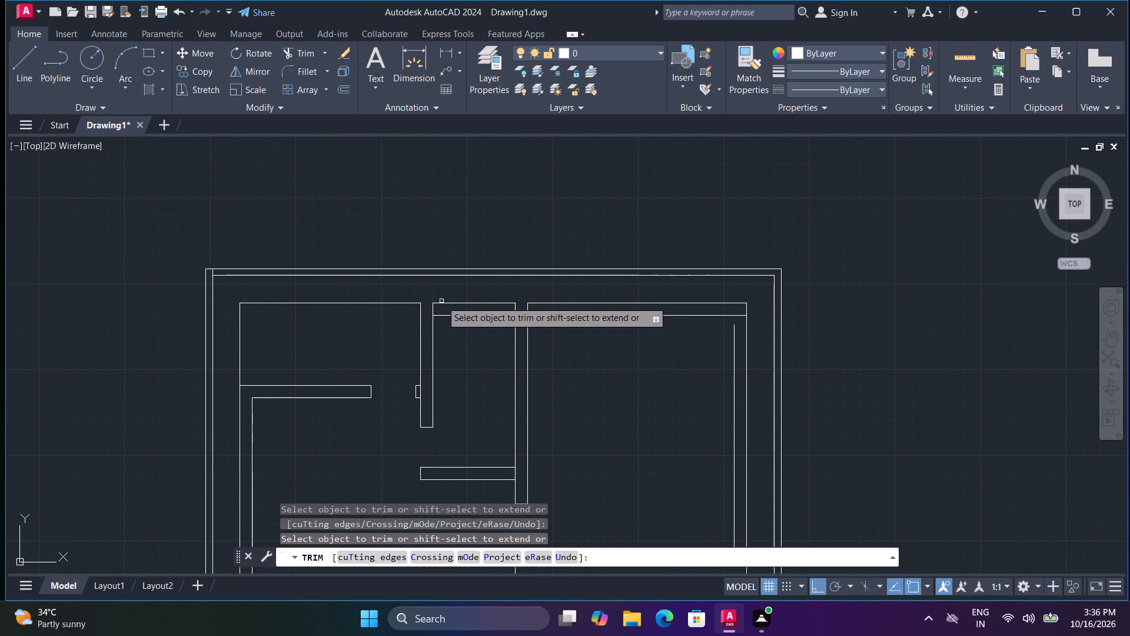
left_click(441, 303, "shift")
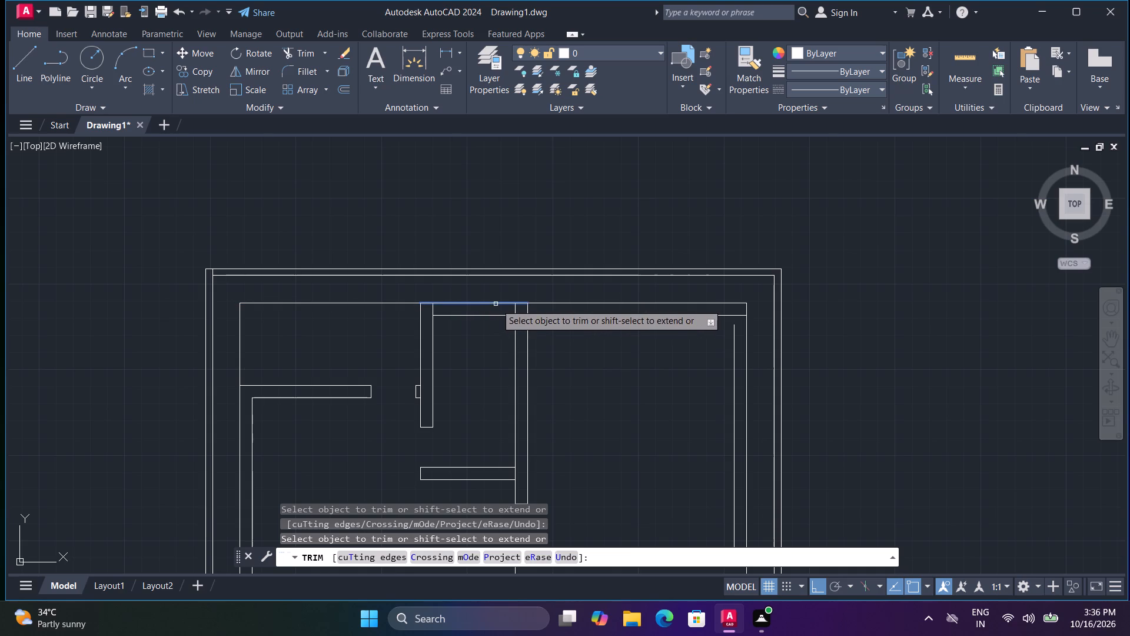
left_click(498, 303, "shift")
left_click(542, 308)
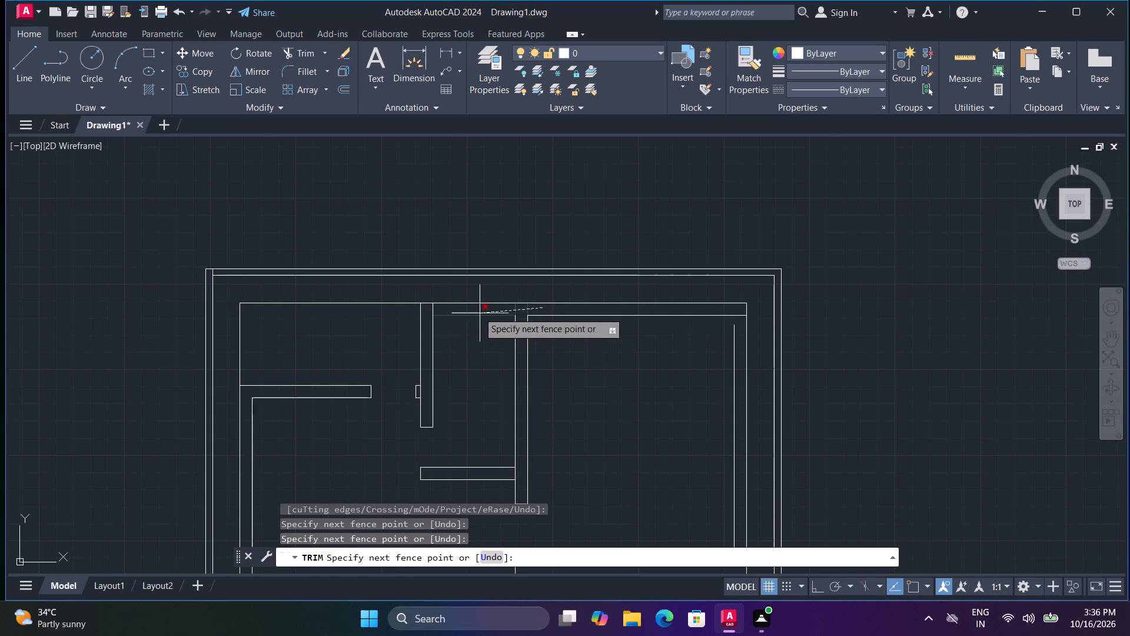
left_click(428, 313)
Extend the right wall's inner line up to the top wall's inner line and trim the overshoot at that corner.
scroll(473, 334, "down", 1)
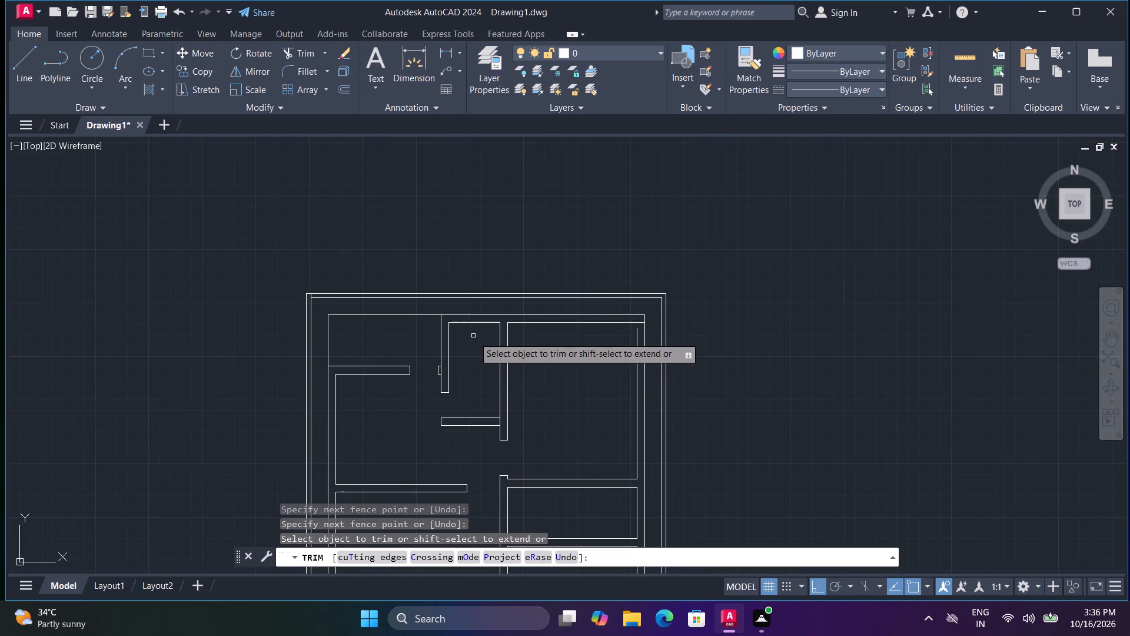
middle_click_drag(571, 425, 564, 386)
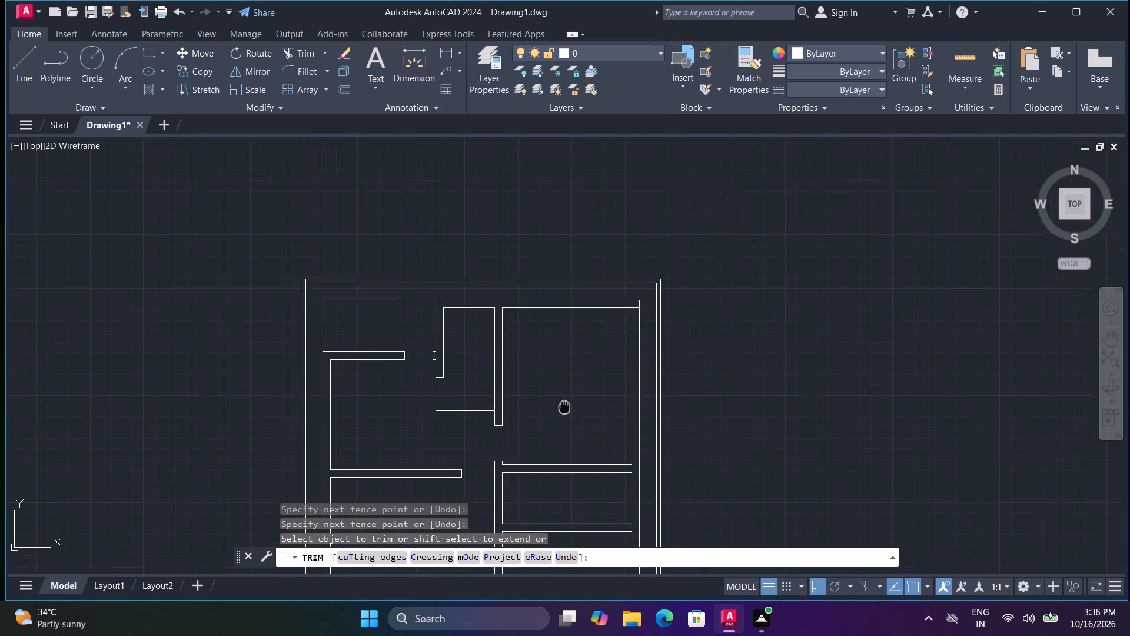
middle_click_drag(564, 386, 561, 334)
left_click(626, 249, "shift")
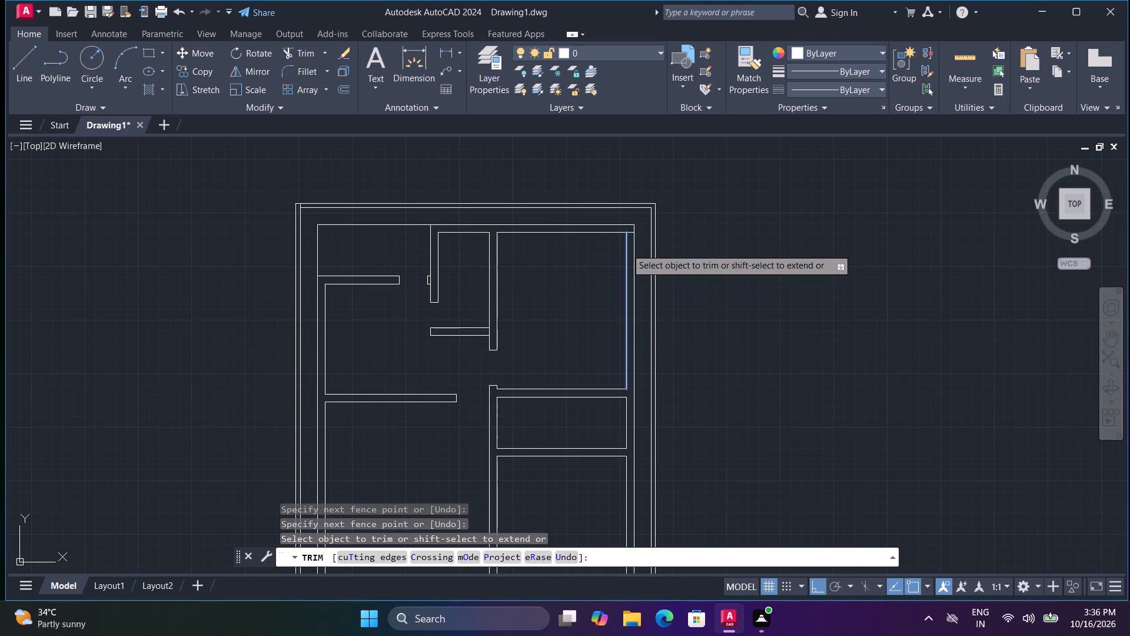
left_click(630, 234)
scroll(623, 278, "down", 1)
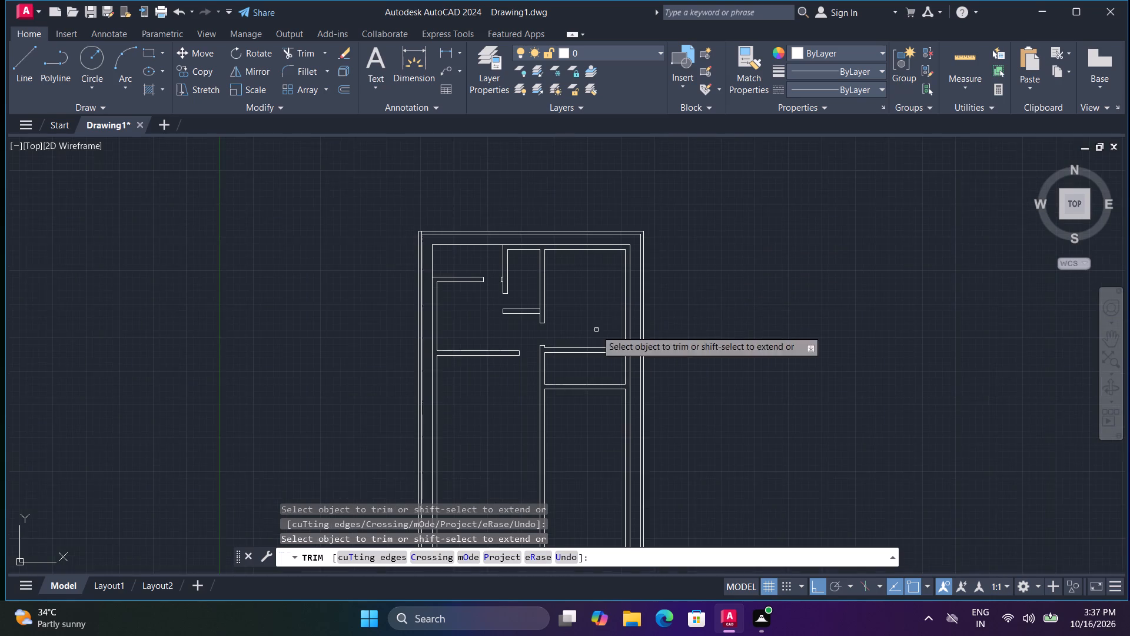
middle_click_drag(596, 326, 603, 257)
scroll(577, 320, "up", 2)
key("Escape")
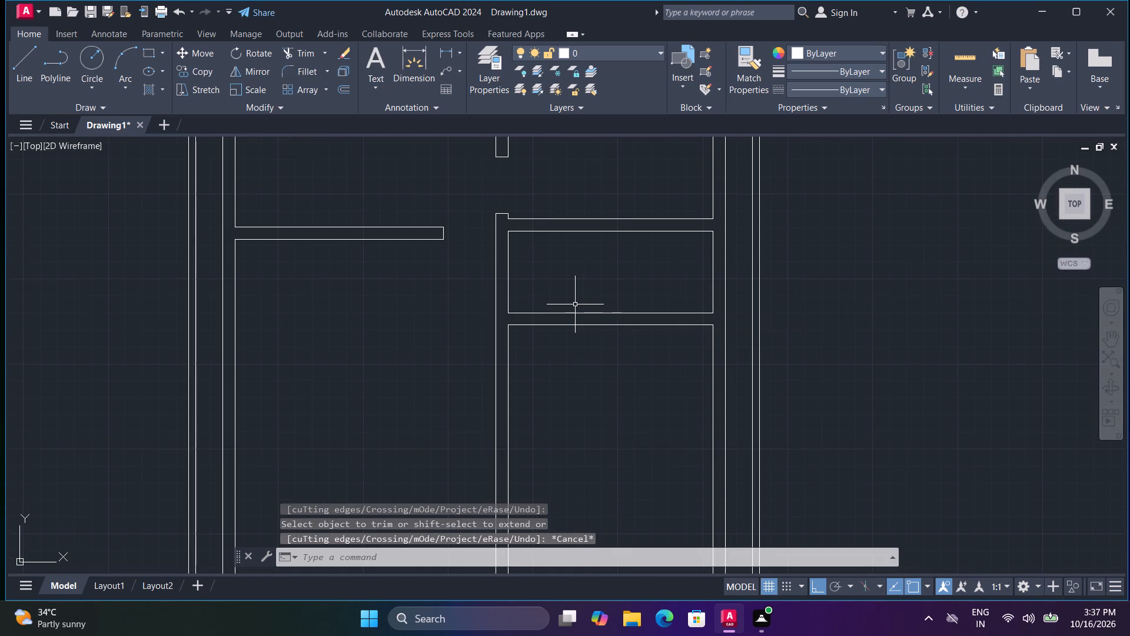
Offset the left side of the small room between the right bay's cross walls 5' into the room.
type("o t")
key("space")
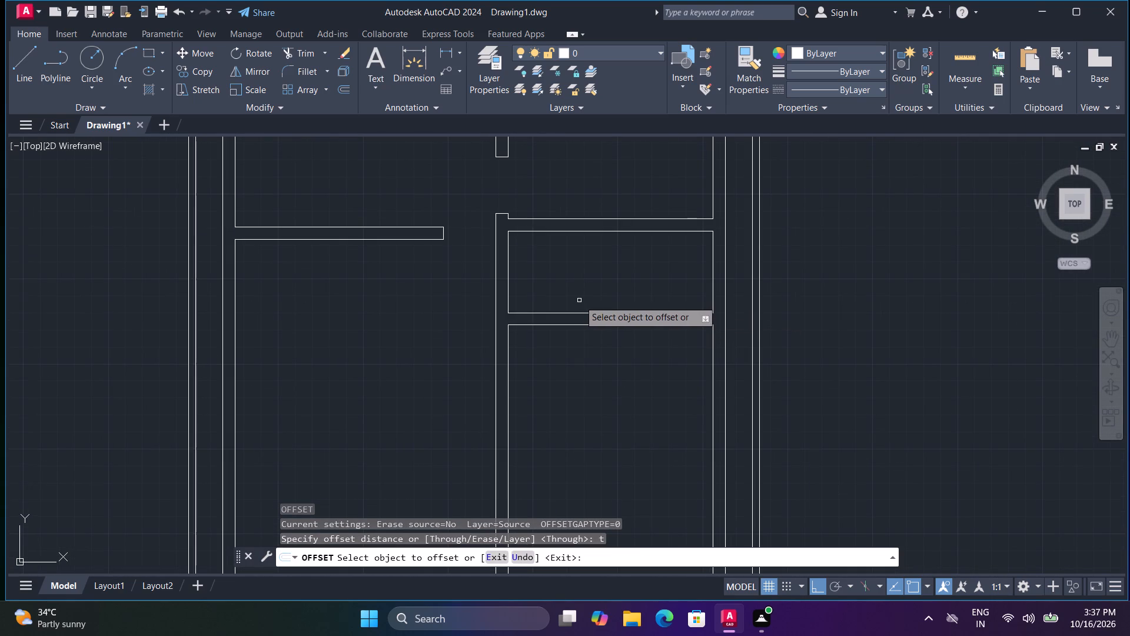
left_click(512, 266)
left_click(507, 262)
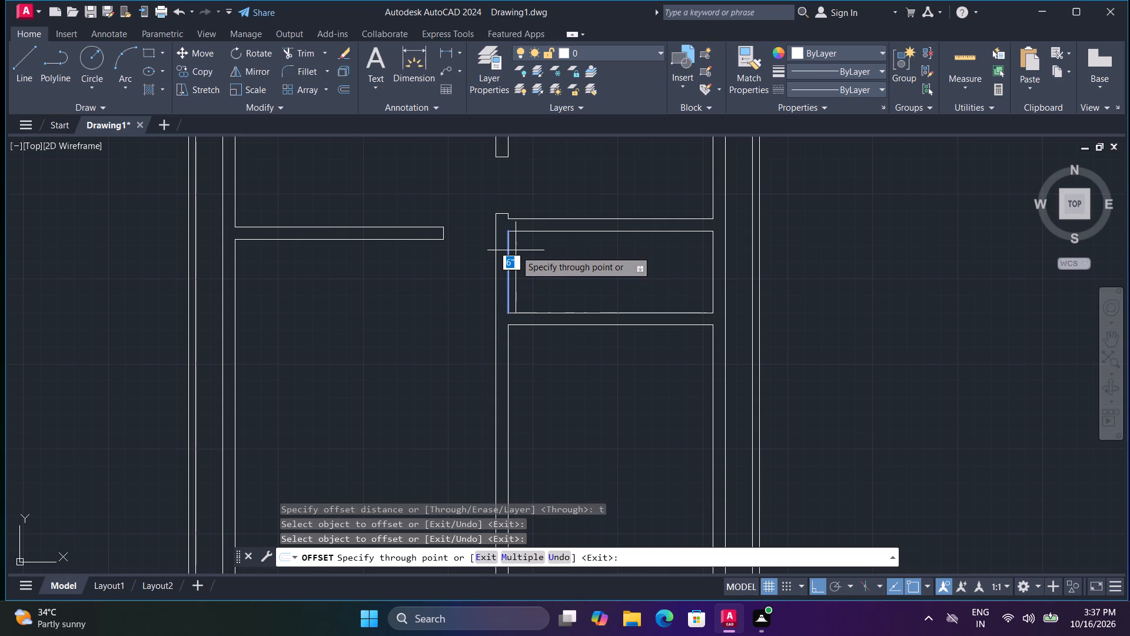
type("5'")
key("Return")
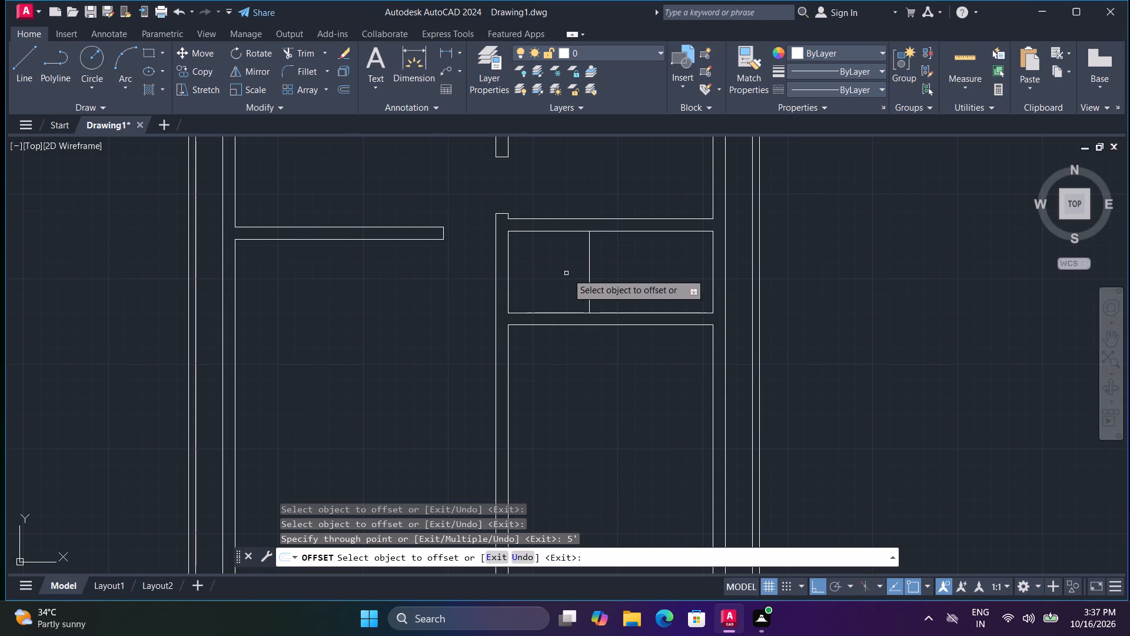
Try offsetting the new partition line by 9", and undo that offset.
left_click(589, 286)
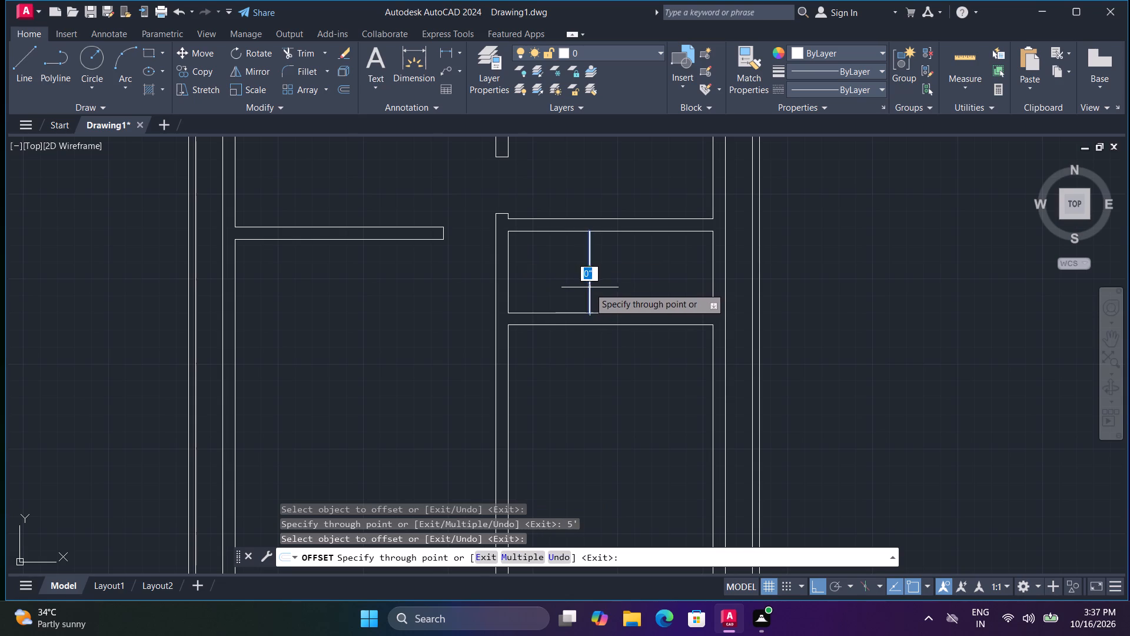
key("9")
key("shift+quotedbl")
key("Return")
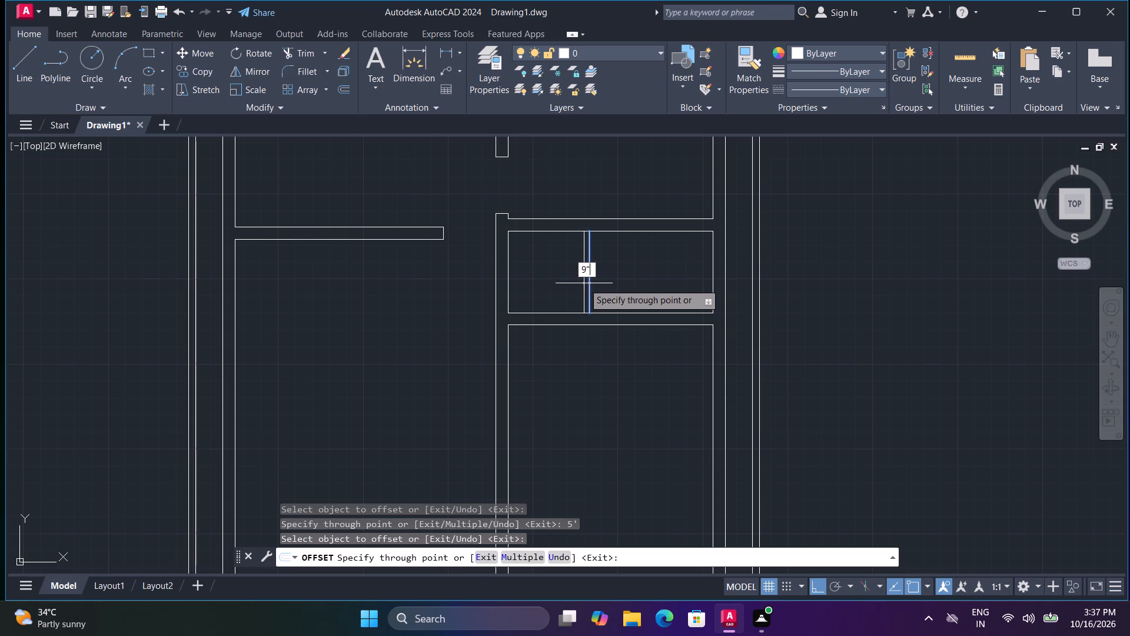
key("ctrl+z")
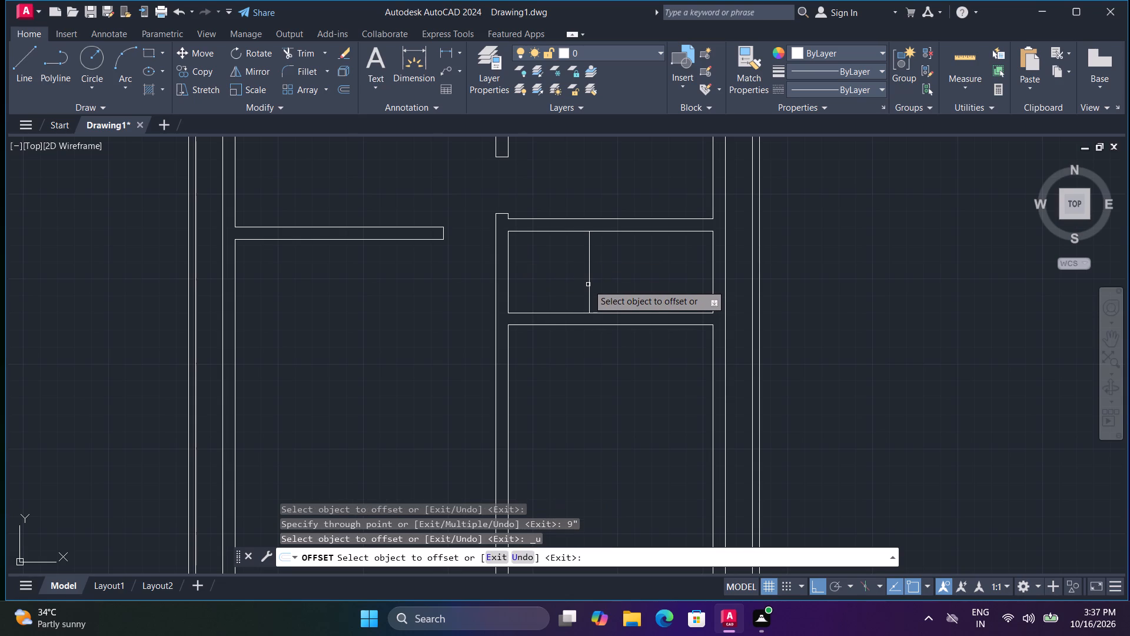
Offset the small room's partition line 5" toward the right wall.
left_click(589, 284)
key("5")
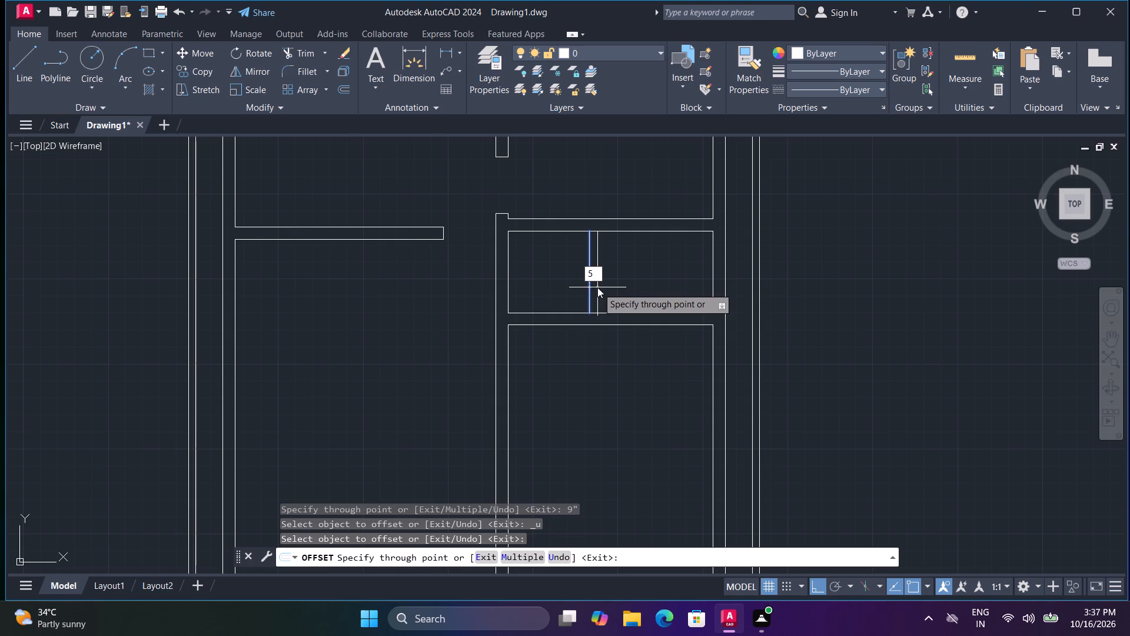
key("shift+quotedbl")
key("Return")
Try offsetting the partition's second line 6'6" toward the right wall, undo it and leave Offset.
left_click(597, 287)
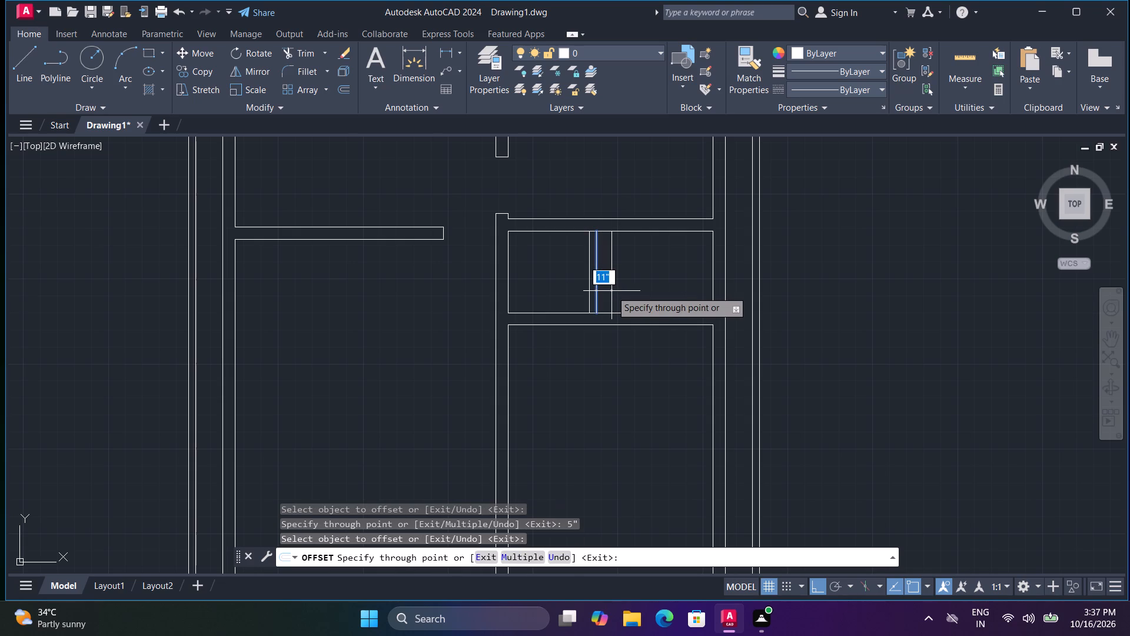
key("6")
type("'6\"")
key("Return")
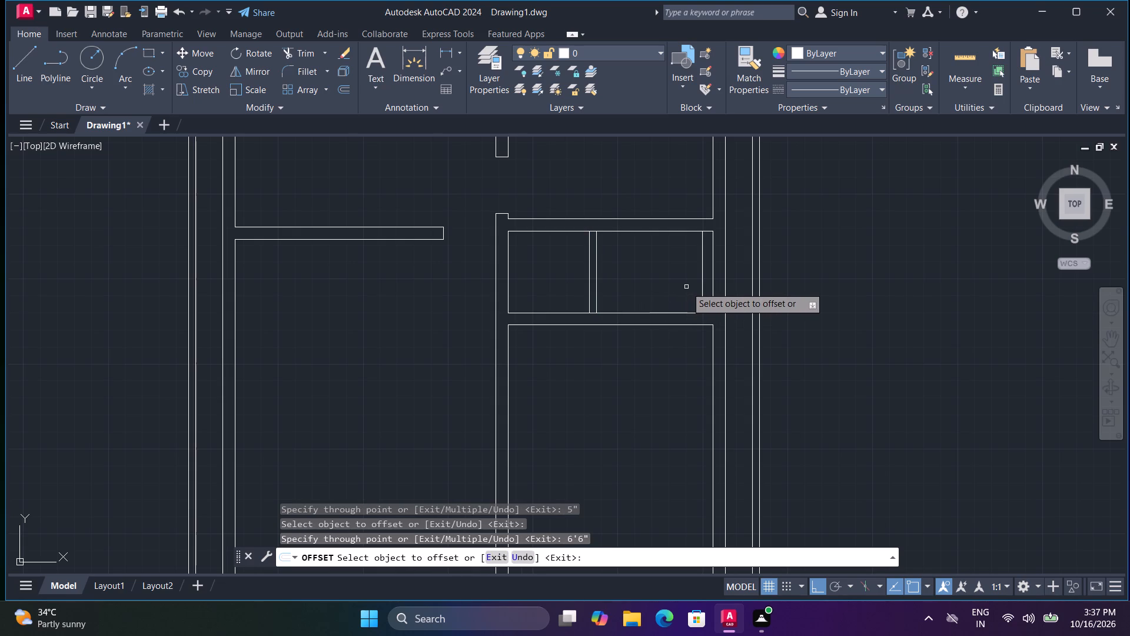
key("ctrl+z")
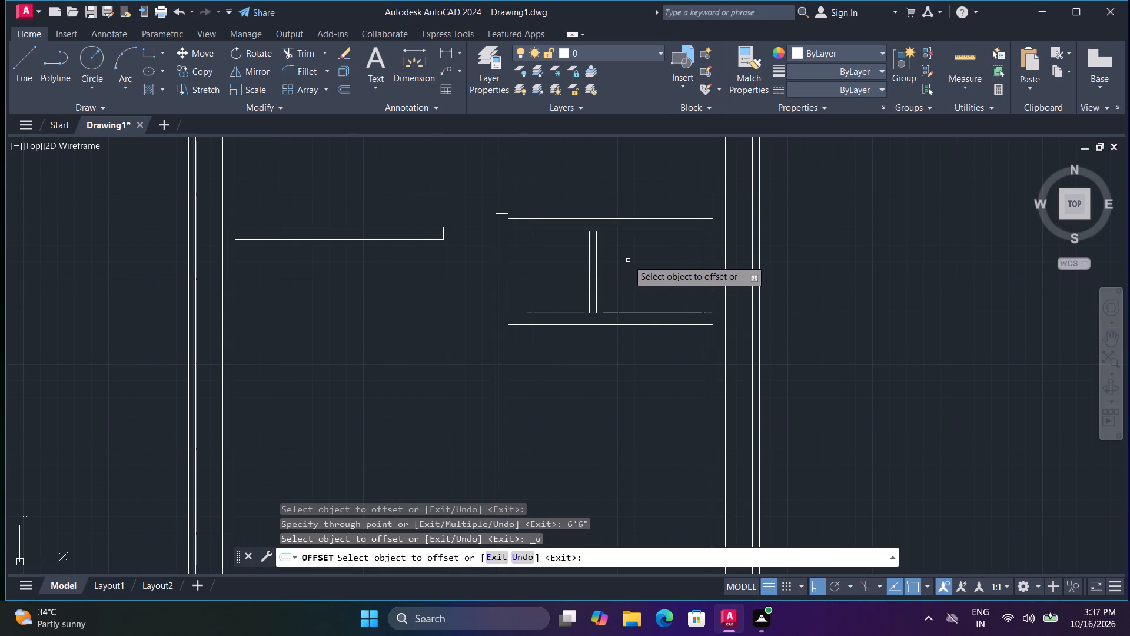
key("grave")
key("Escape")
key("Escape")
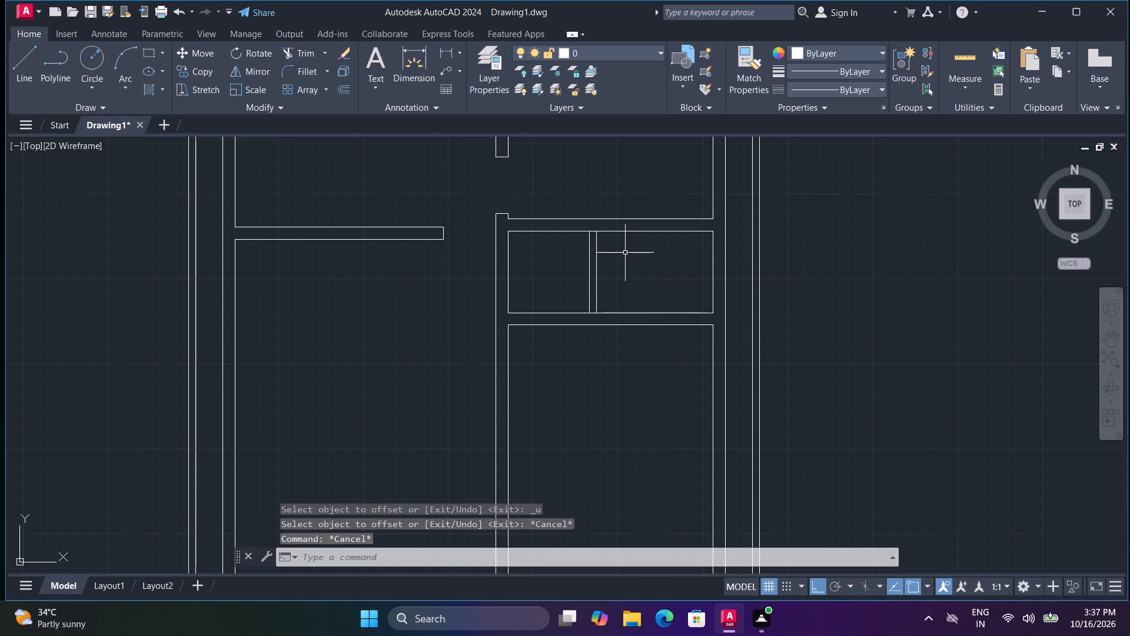
Draw a short horizontal line across both partition lines at about mid-height of the small room.
type("l")
key("space")
scroll(579, 274, "up", 1)
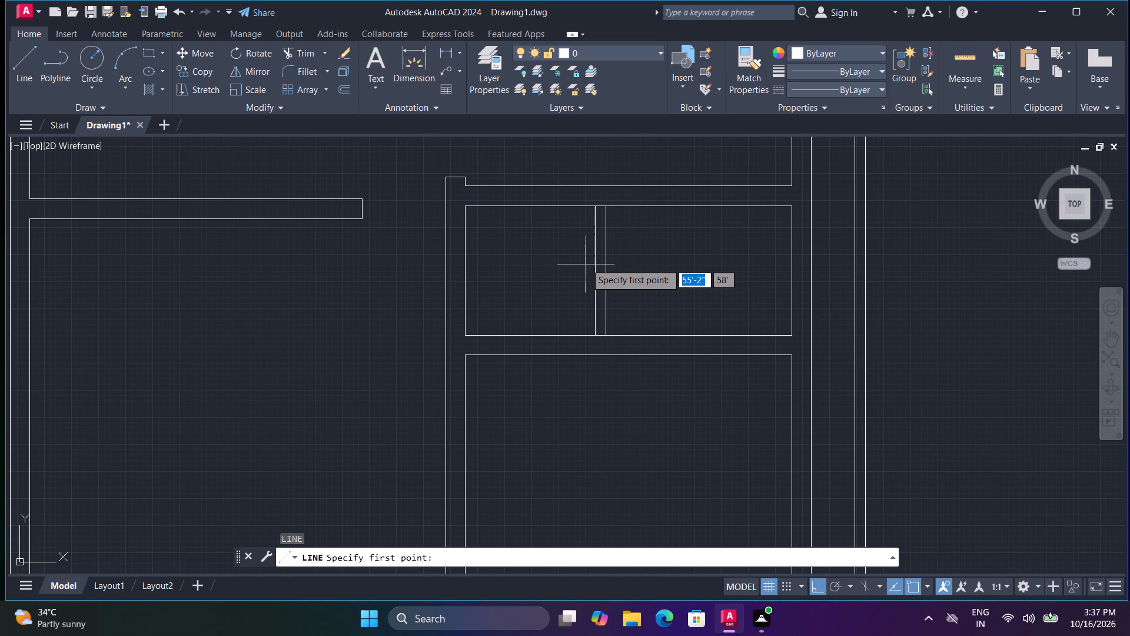
left_click(583, 262)
left_click(654, 259)
key("space")
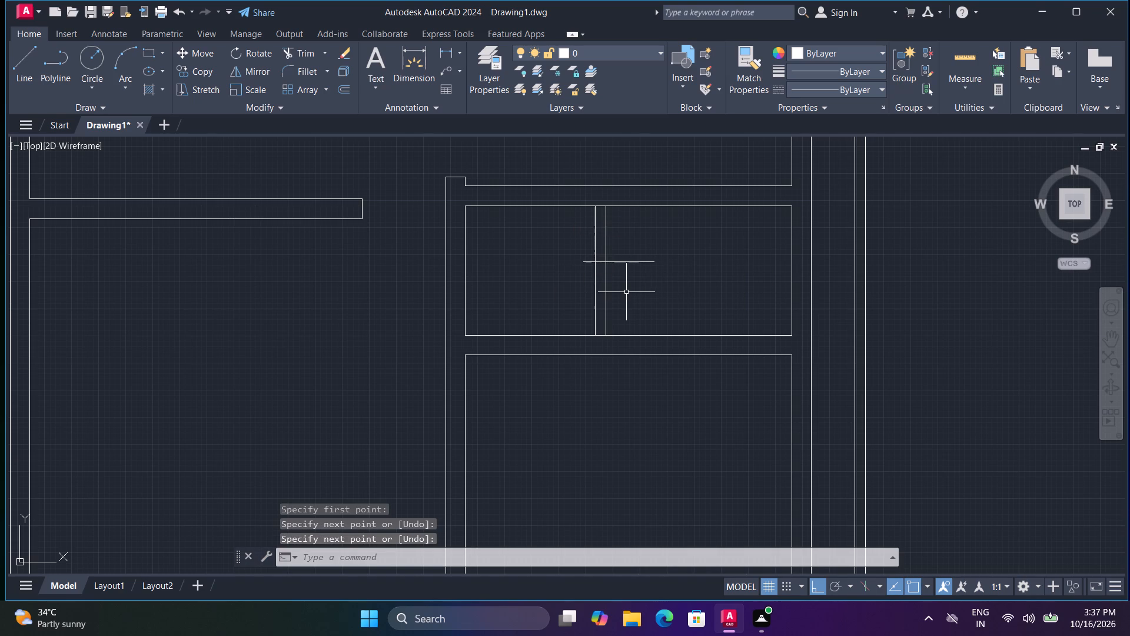
Draw two short vertical lines across the upper cross wall, between the room's left side and the partition, to mark a door opening.
key("space")
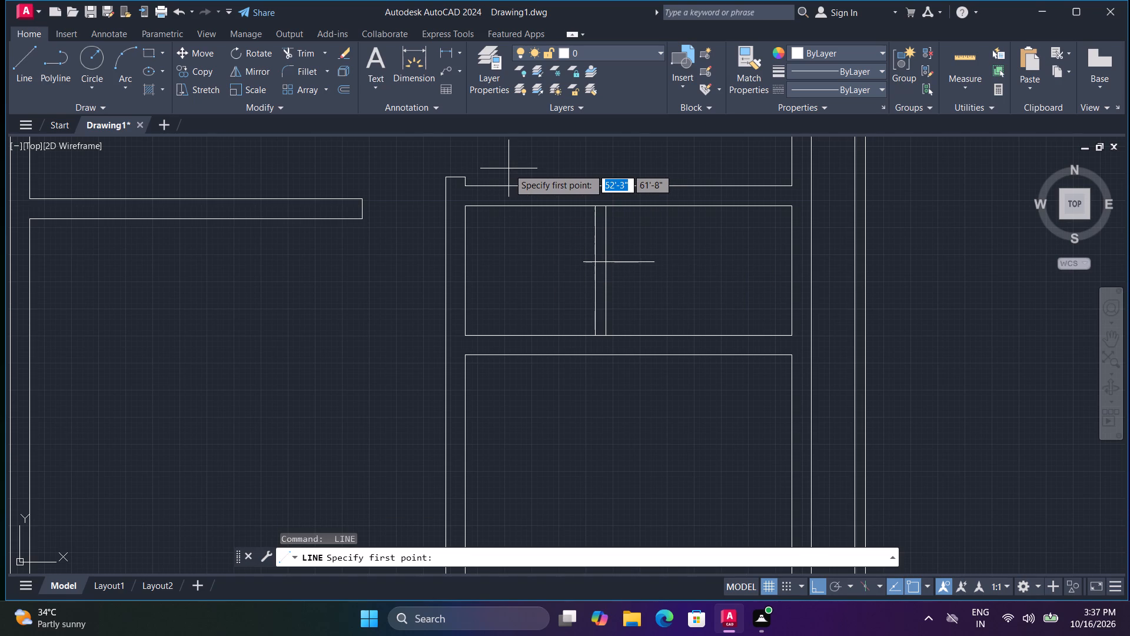
left_click(501, 167)
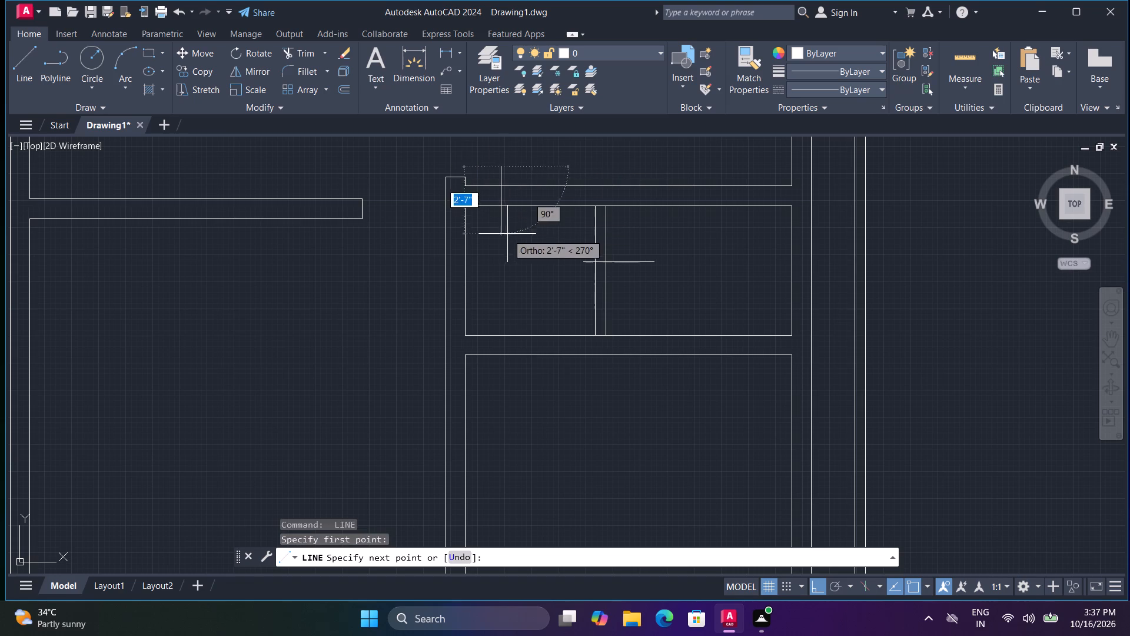
left_click(504, 240)
key("space")
key("space")
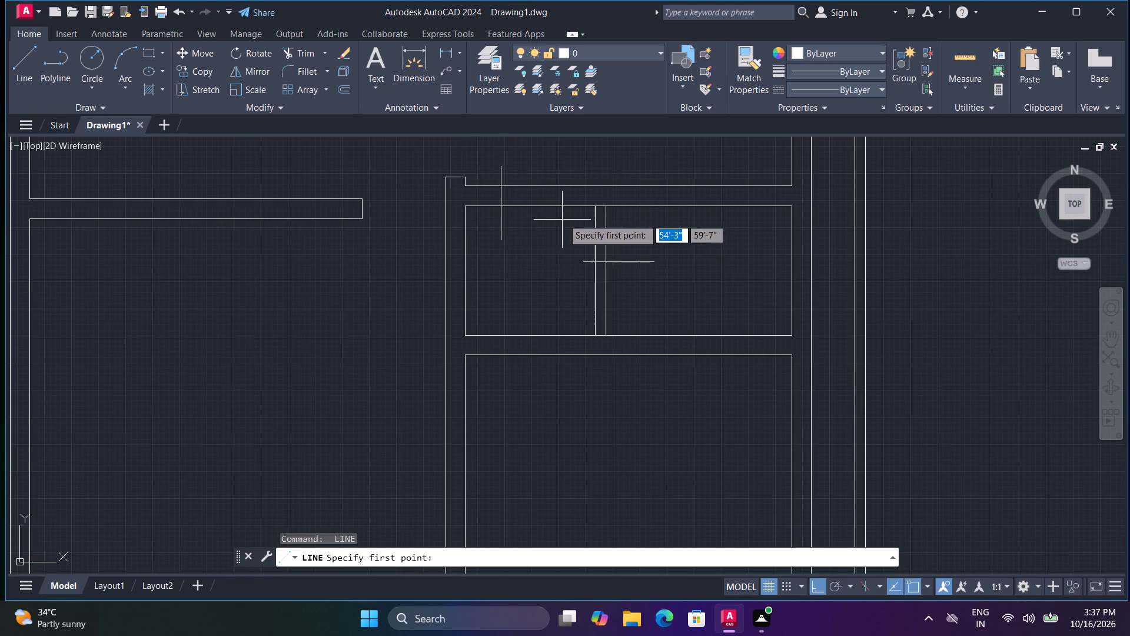
left_click(568, 164)
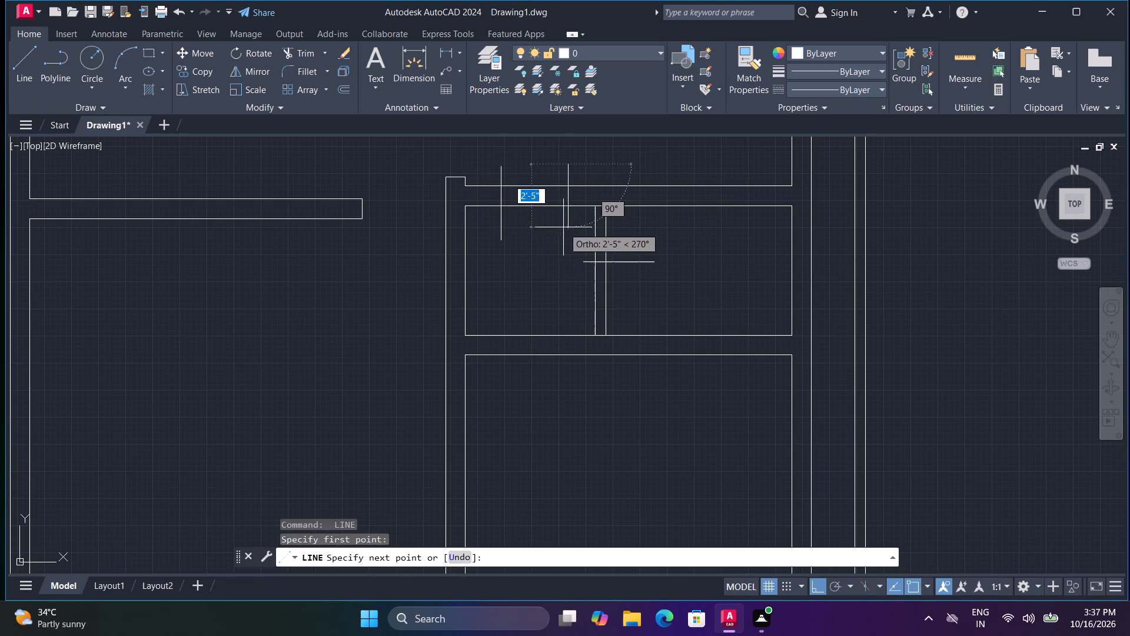
left_click(563, 229)
key("space")
key("Escape")
Trim the upper cross wall's lines between the two door marks and the marks' ends projecting above and below the wall.
type("tr")
key("space")
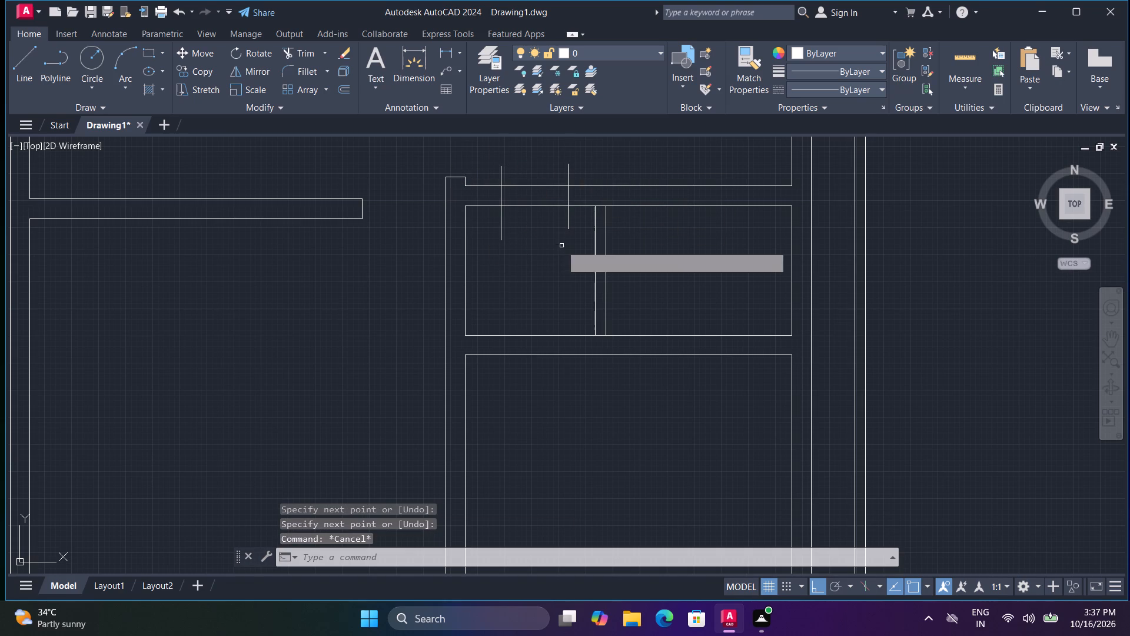
left_click(558, 238)
left_click(537, 155)
left_click(486, 168)
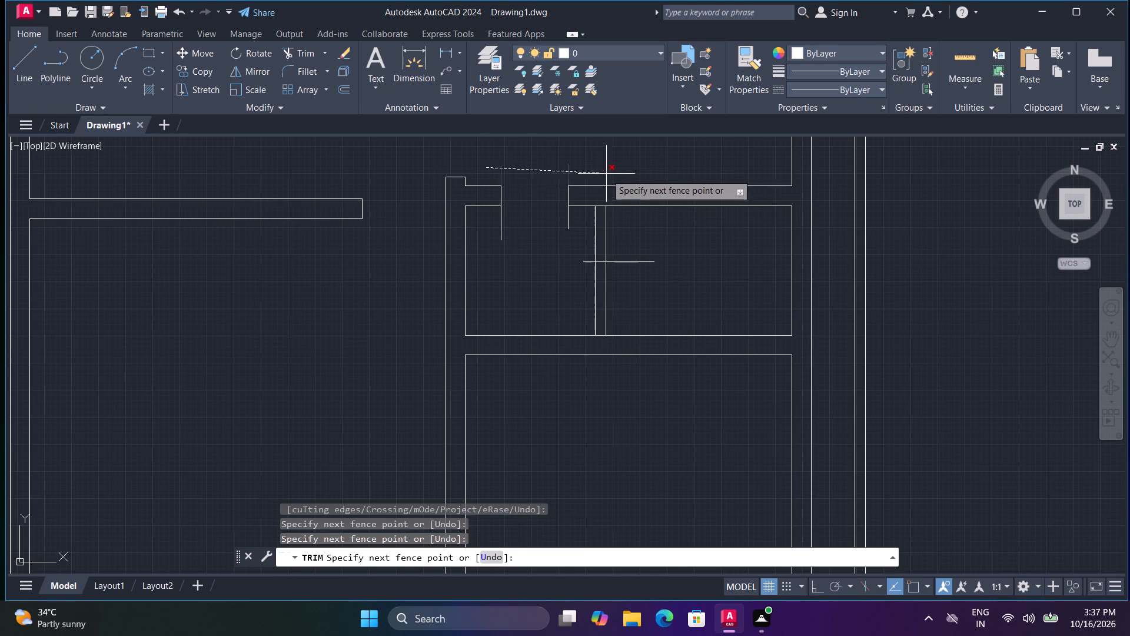
left_click(606, 174)
left_click(577, 222)
left_click(493, 227)
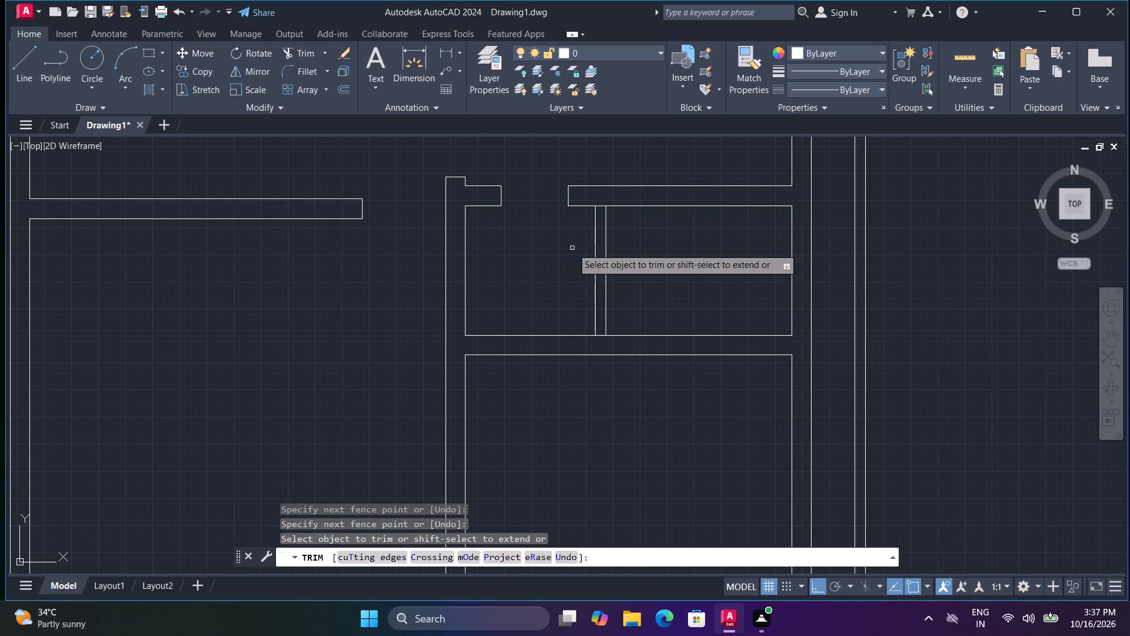
Trim the overhanging ends of the partition's horizontal mark and both partition lines above it in the small room, leaving a capped stub.
left_click(587, 255)
left_click(587, 266)
left_click(633, 267)
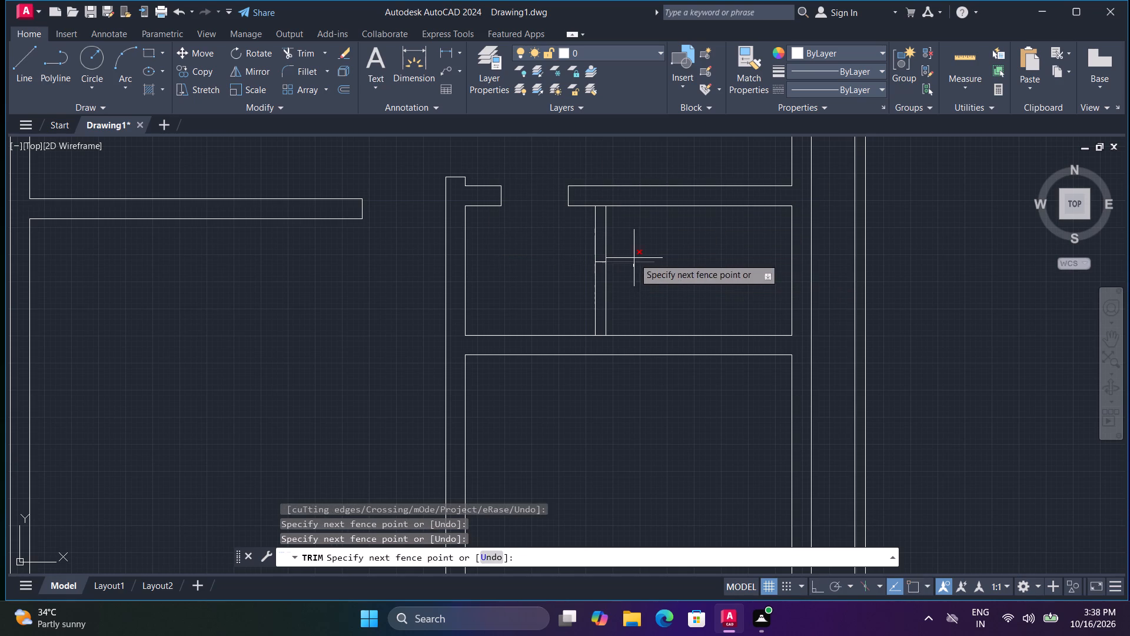
left_click(634, 256)
left_click(620, 244)
left_click(586, 237)
scroll(611, 249, "down", 2)
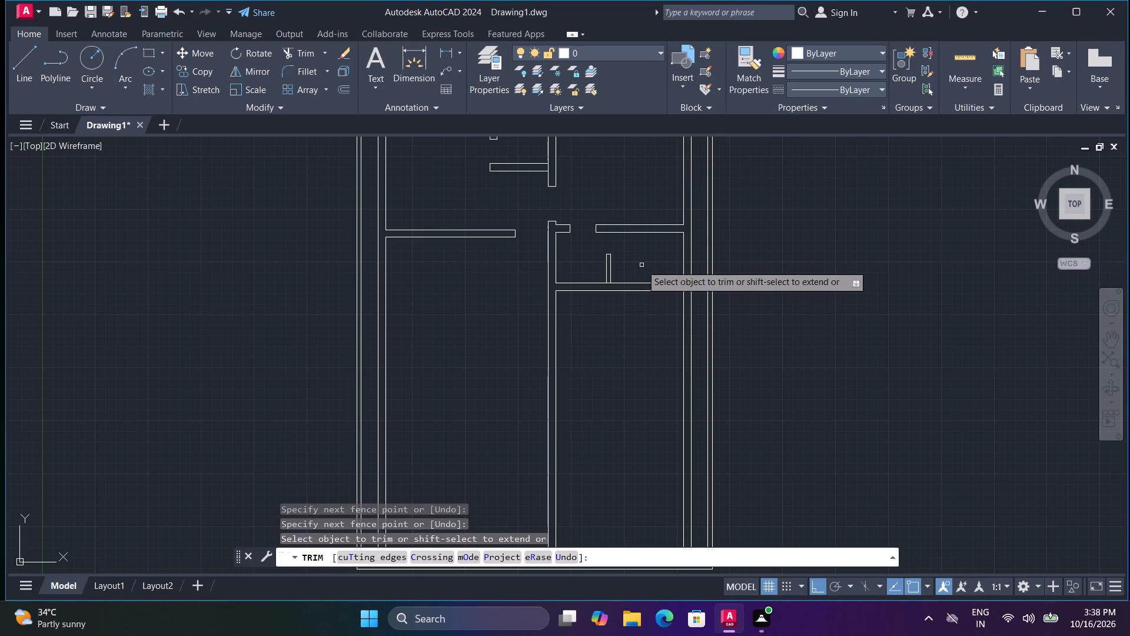
middle_click_drag(630, 314, 647, 275)
middle_click(647, 273)
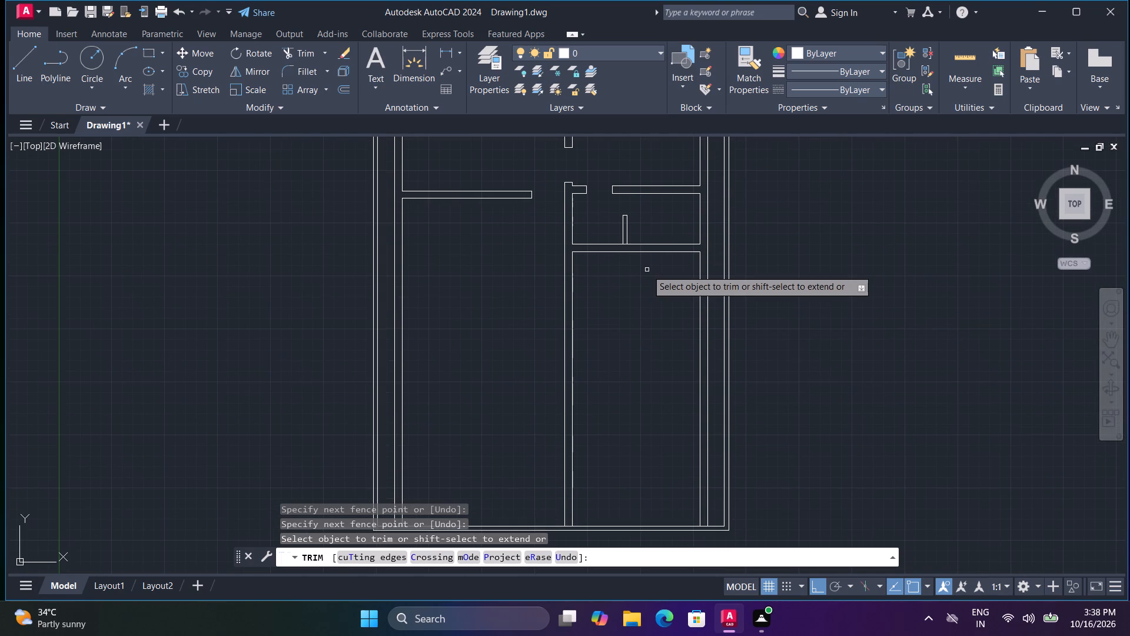
scroll(632, 290, "up", 1)
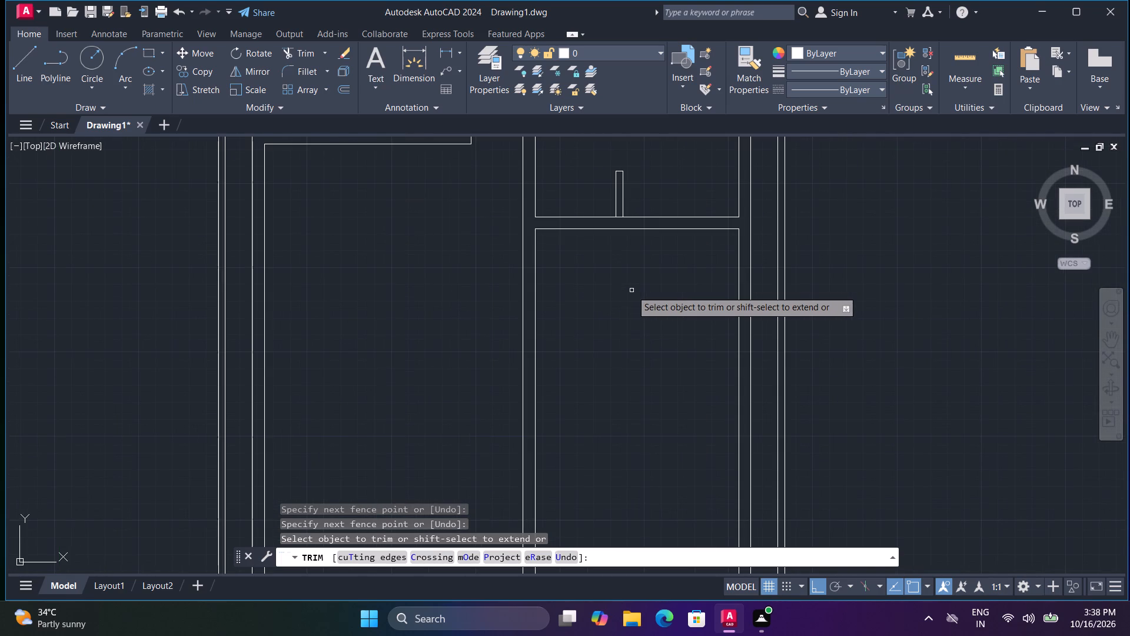
key("Escape")
Offset the lower line of the small room's bottom wall 14' downward, and offset that new line 9" downward to form a cross wall.
type("o t")
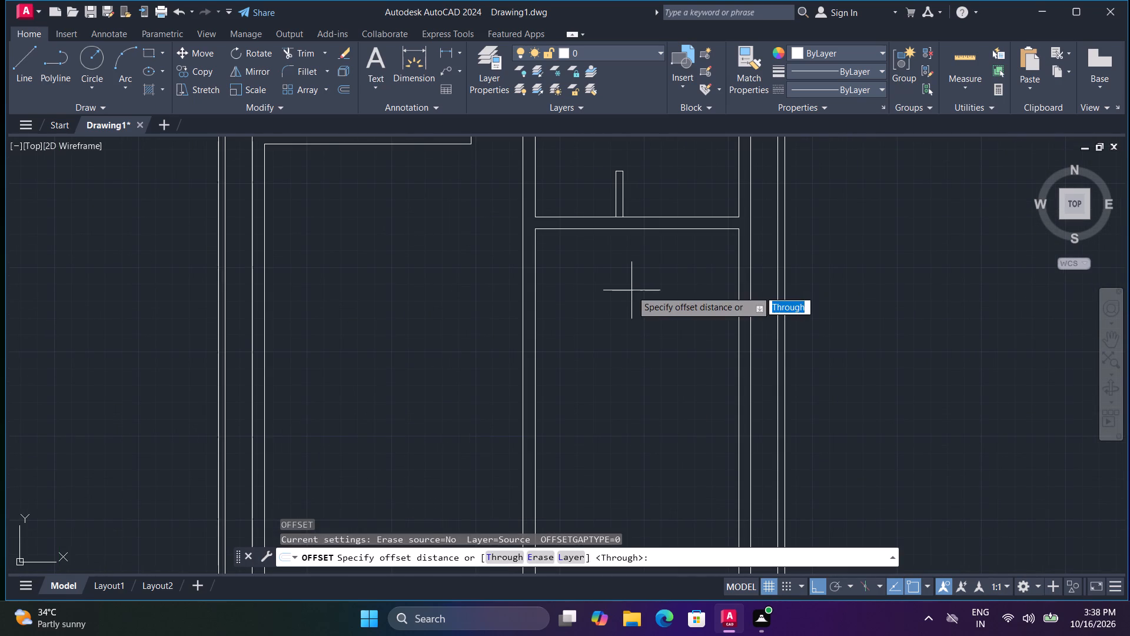
key("space")
left_click(627, 229)
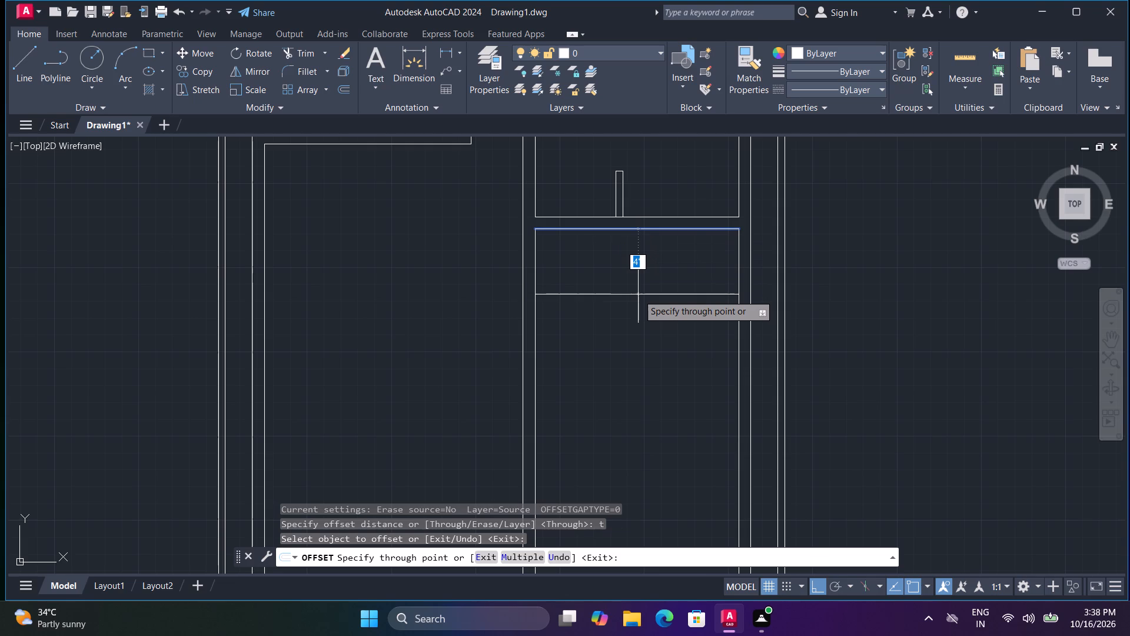
type("14")
key("apostrophe")
key("Return")
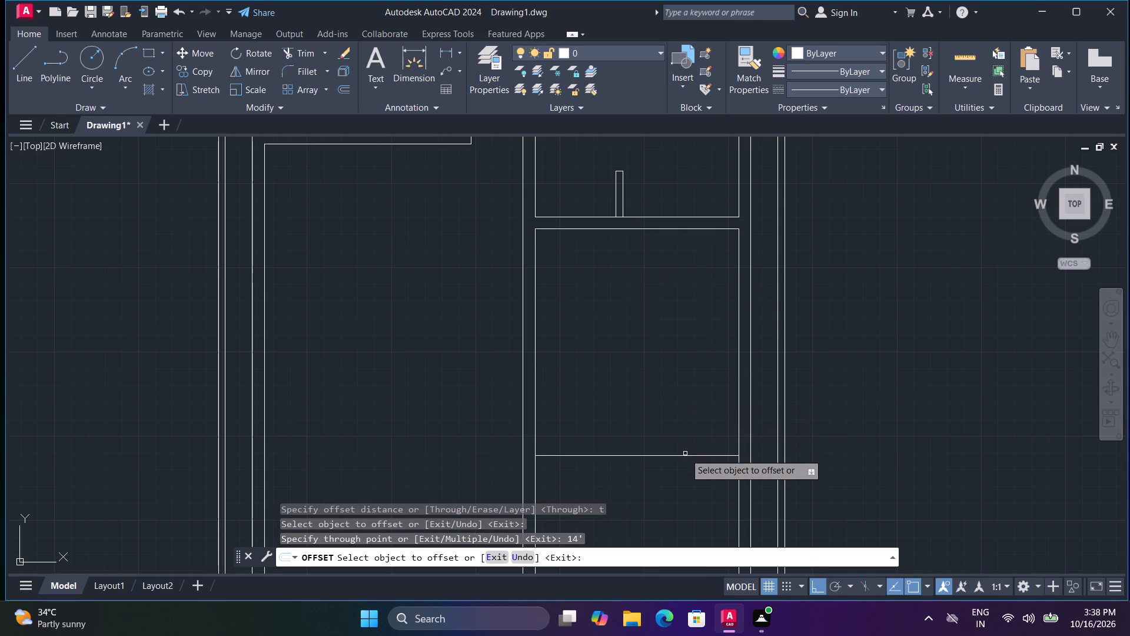
left_click(685, 453)
key("9")
key("shift+quotedbl")
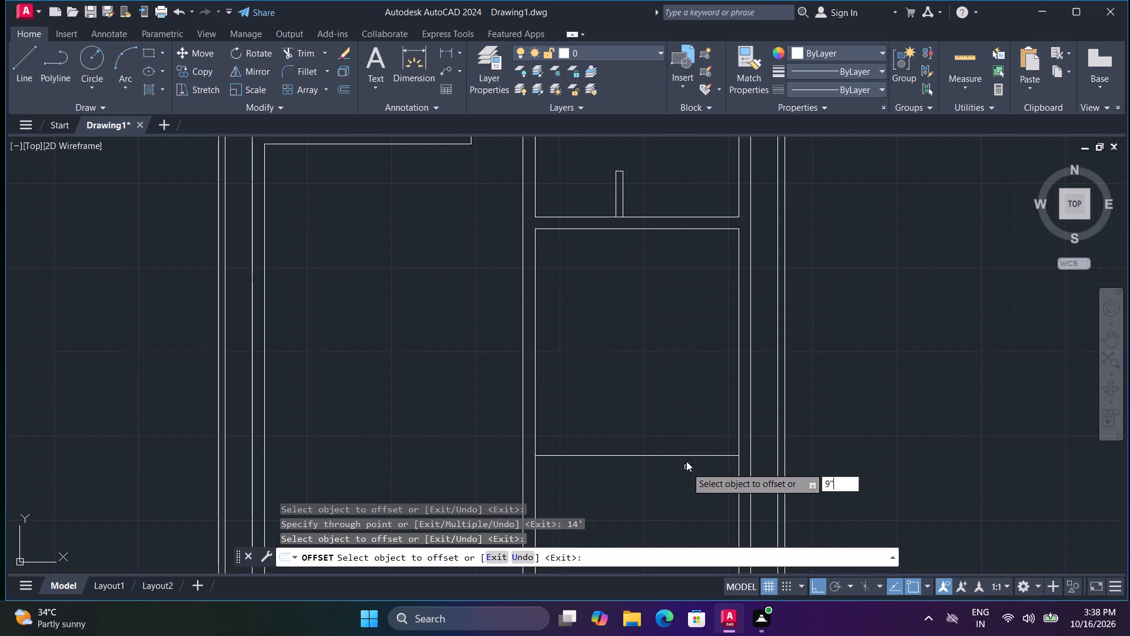
key("Return")
left_click(684, 456)
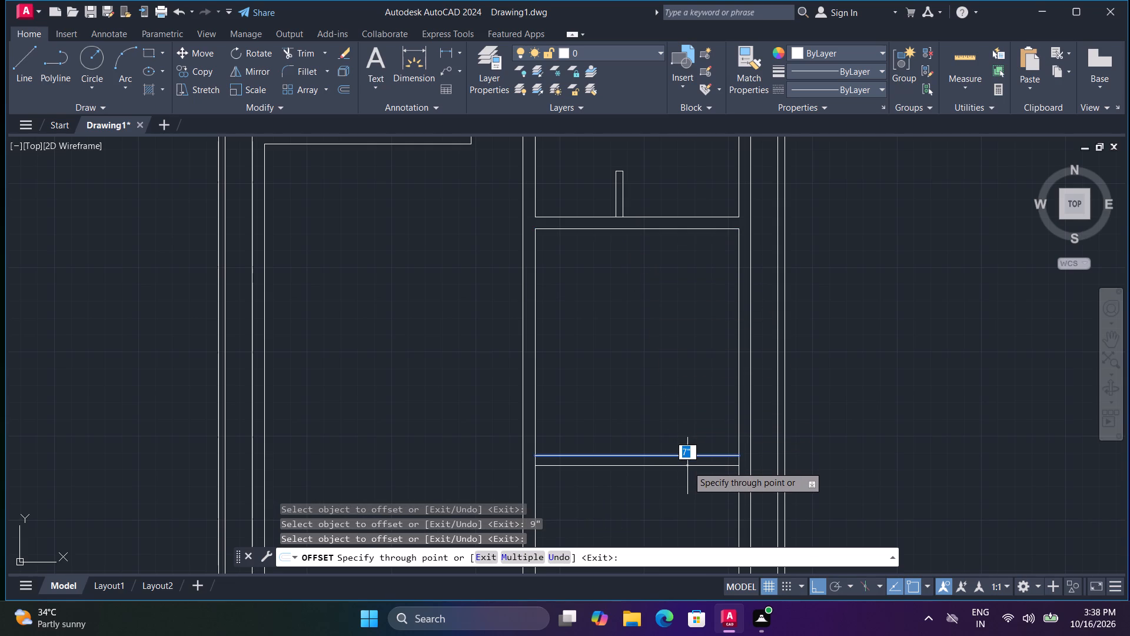
key("9")
key("shift+quotedbl")
key("Return")
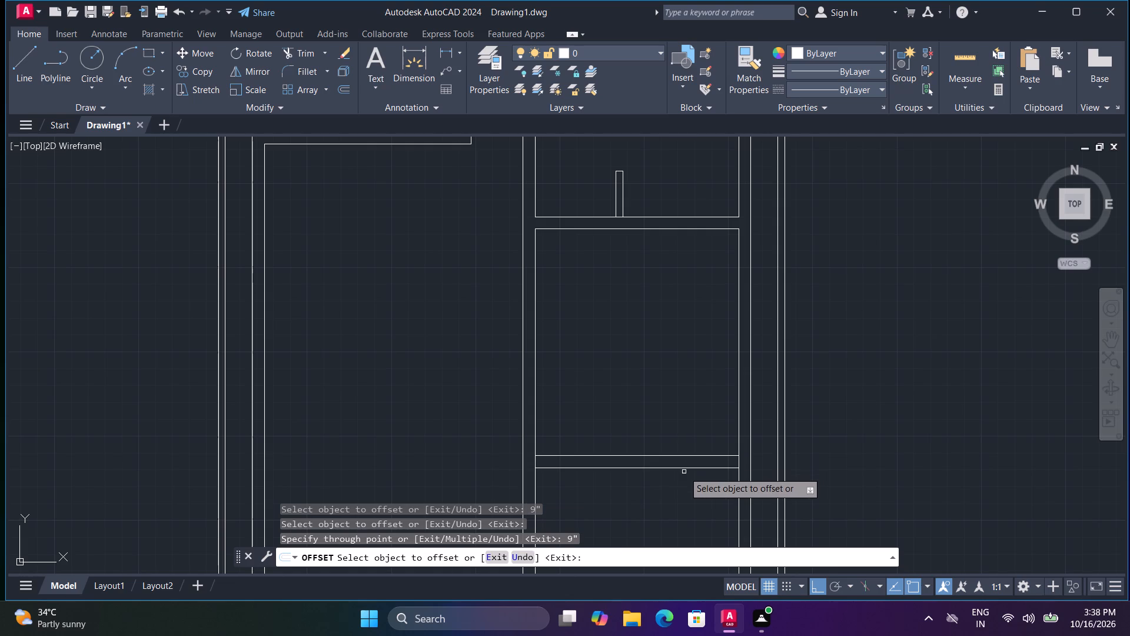
Offset the new cross wall's lower line 5' downward, and that line another 9" downward to form a second cross wall.
middle_click_drag(683, 472, 673, 317)
middle_click(673, 317)
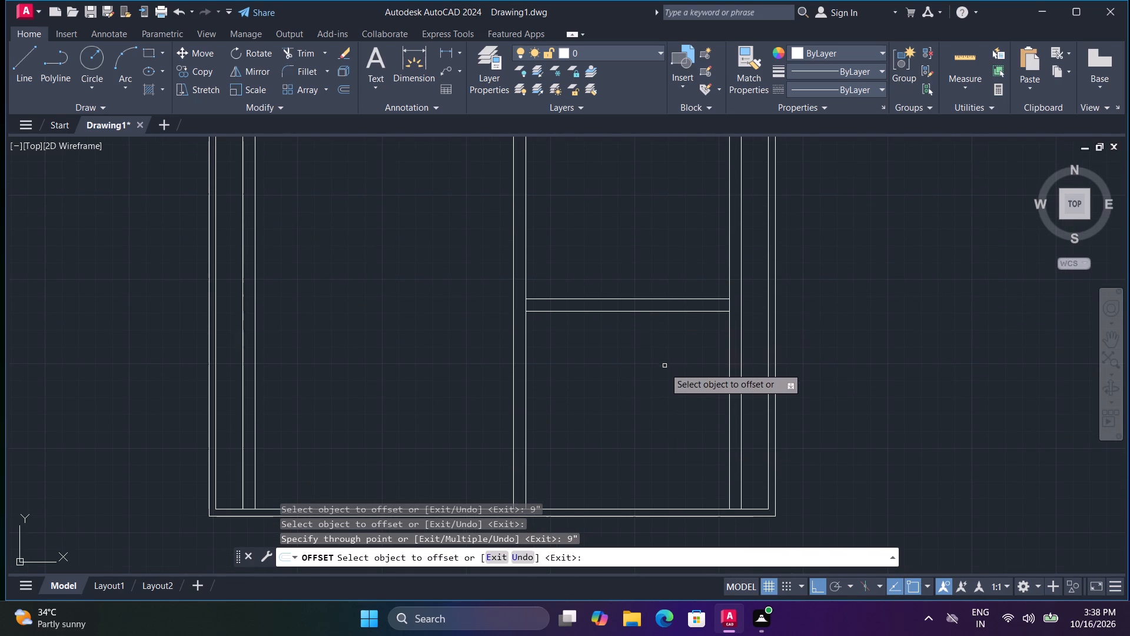
left_click(643, 308)
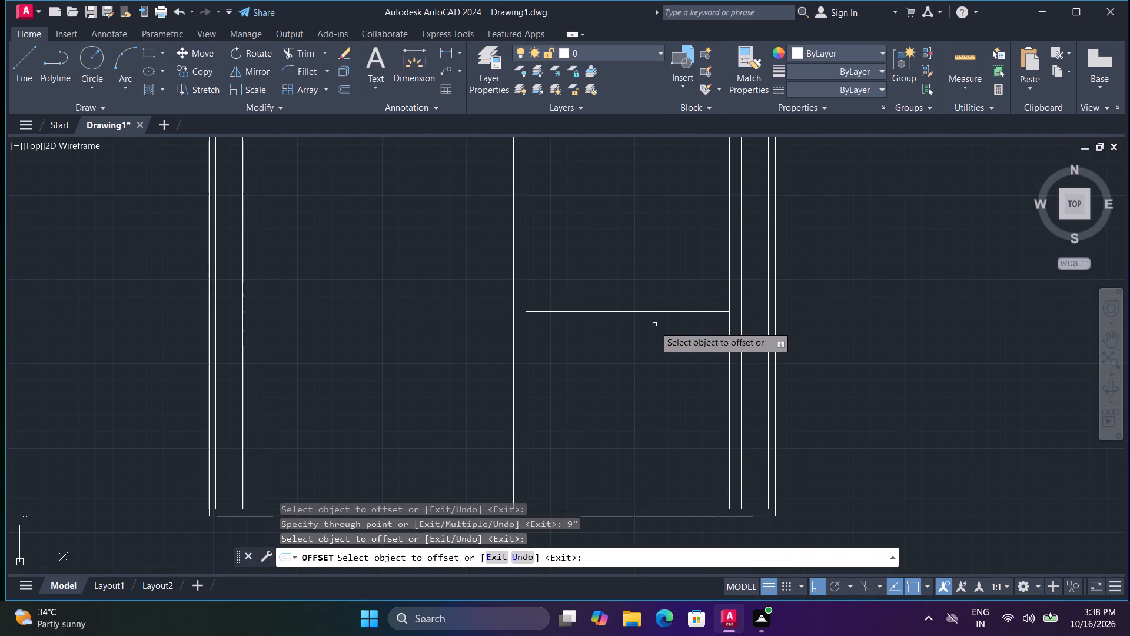
key("5")
key("apostrophe")
key("Return")
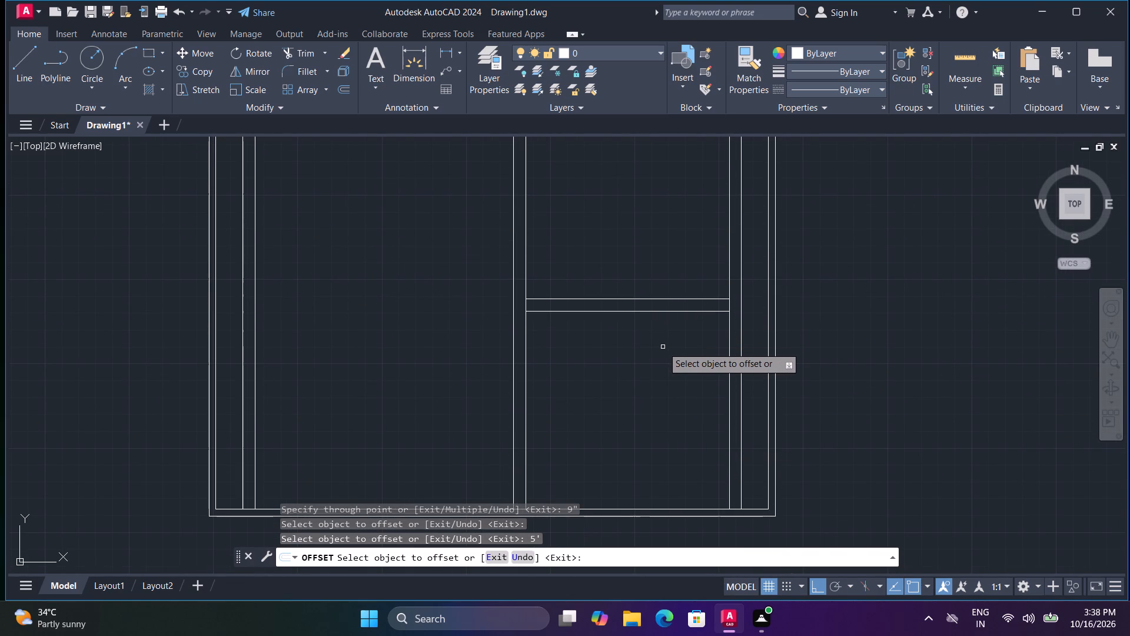
left_click(654, 310)
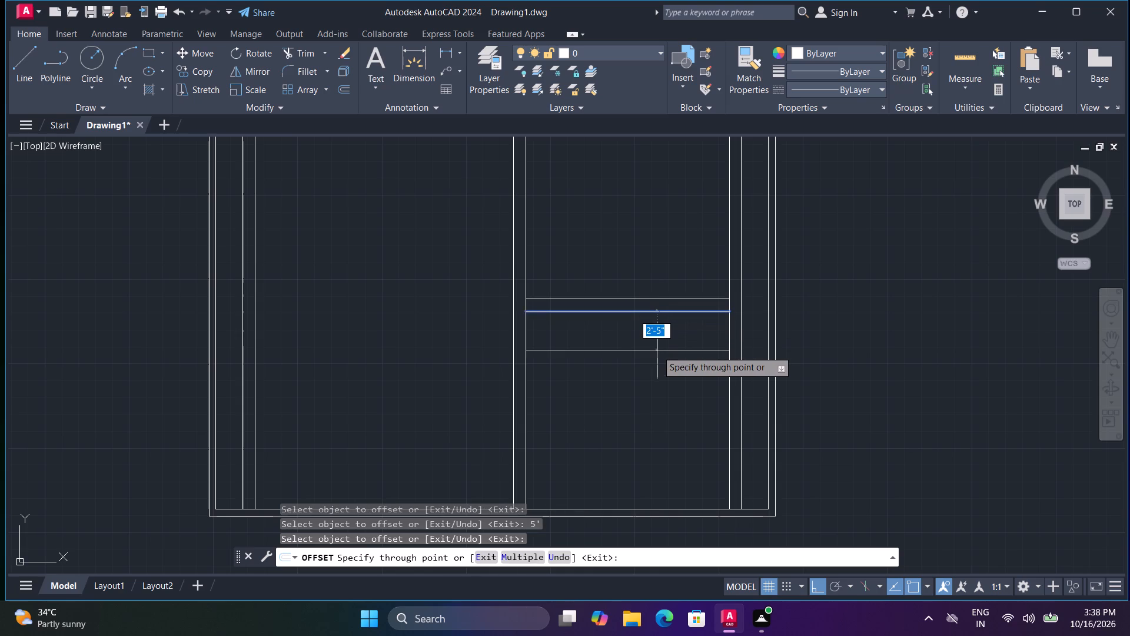
type("5'")
key("Return")
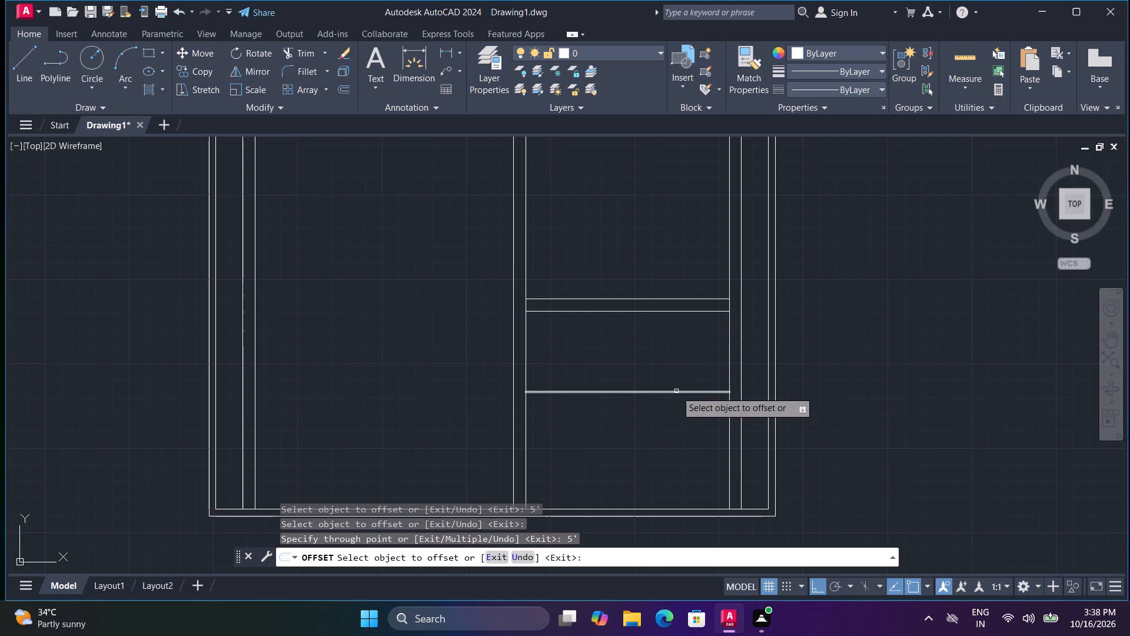
left_click(676, 390)
type("9\"")
key("Return")
key("Escape")
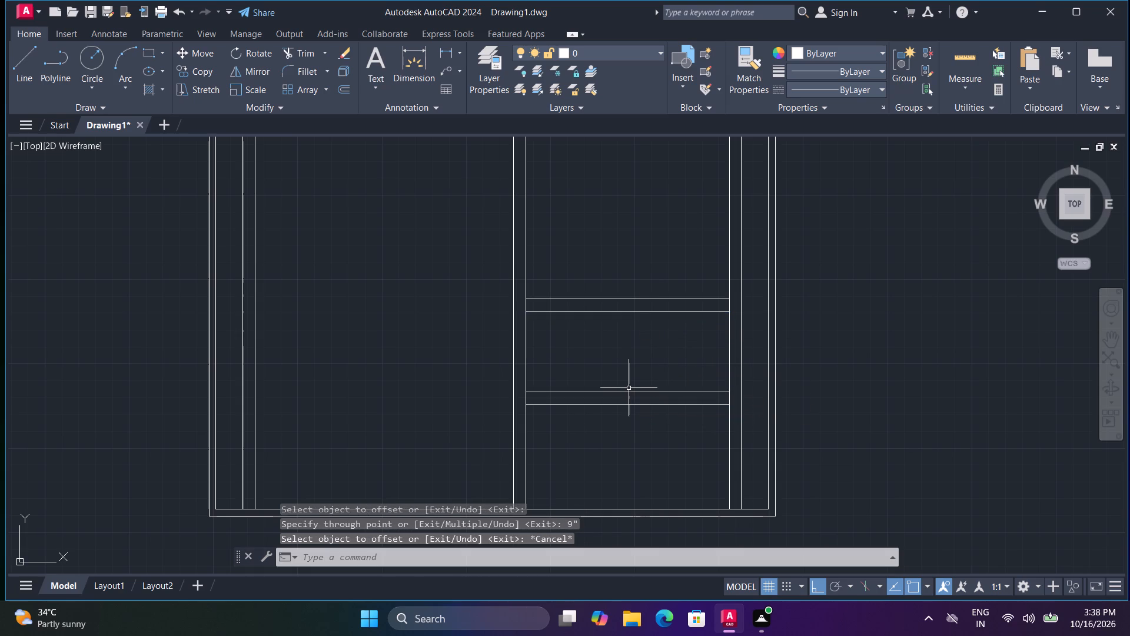
Trim the vertical wall-line pieces between the line pairs at both ends of the two new cross walls.
type("tr")
key("space")
left_click(527, 397)
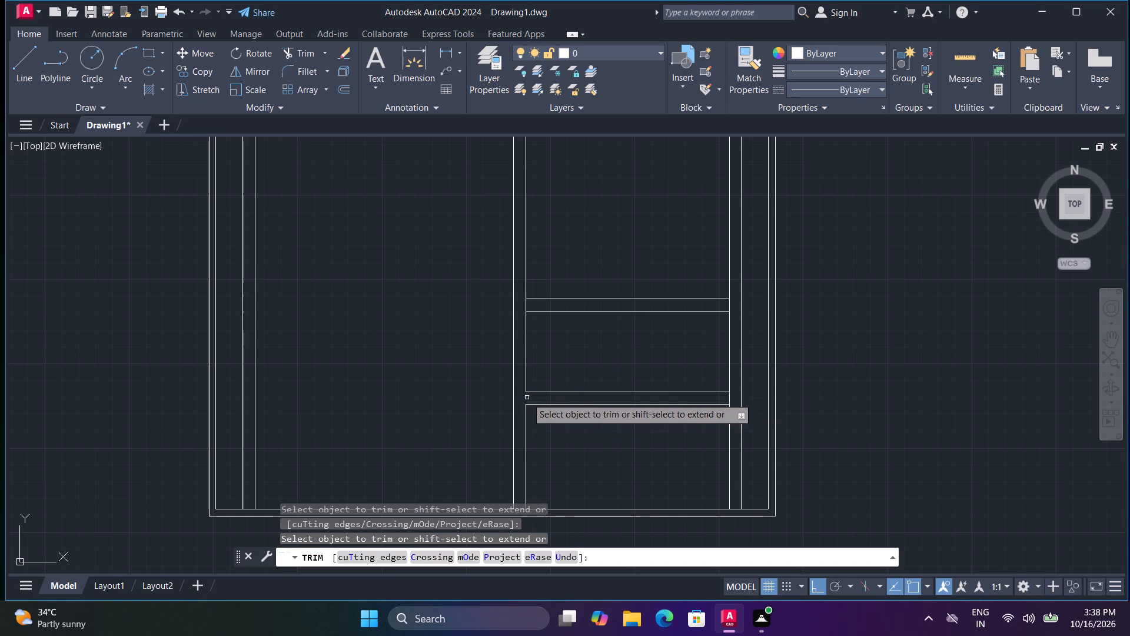
left_click(727, 399)
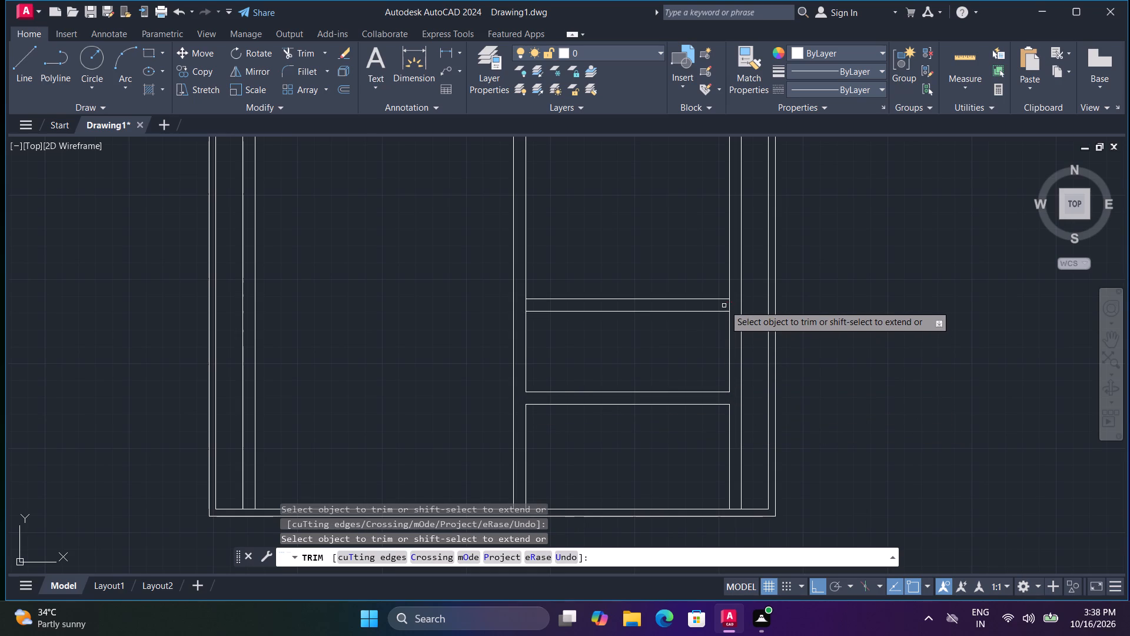
left_click(729, 304)
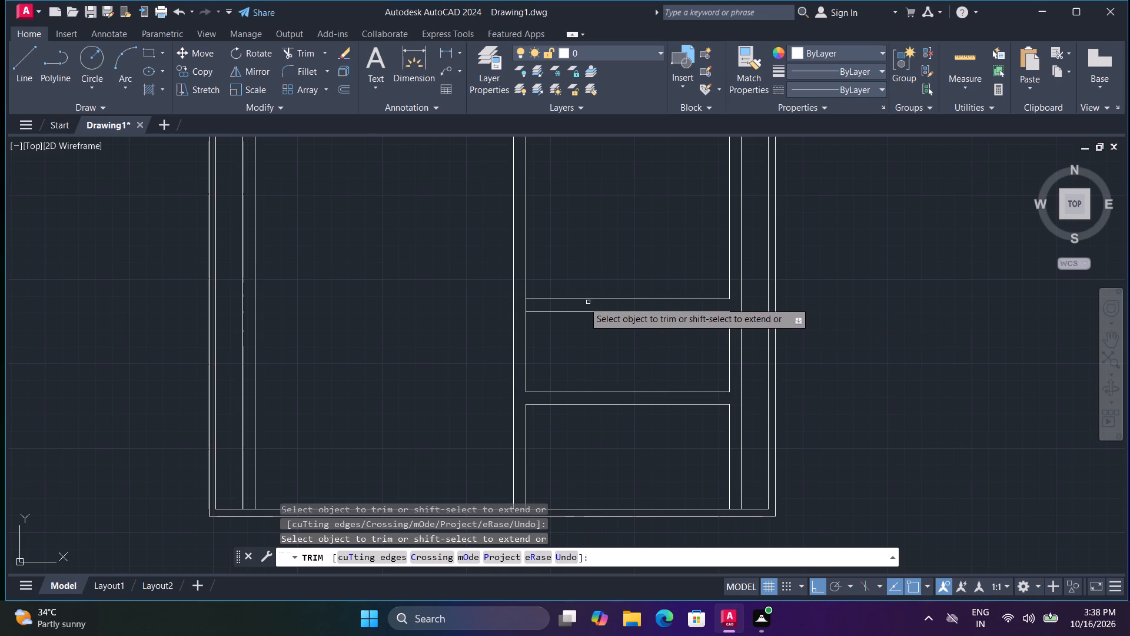
left_click(527, 304)
key("Escape")
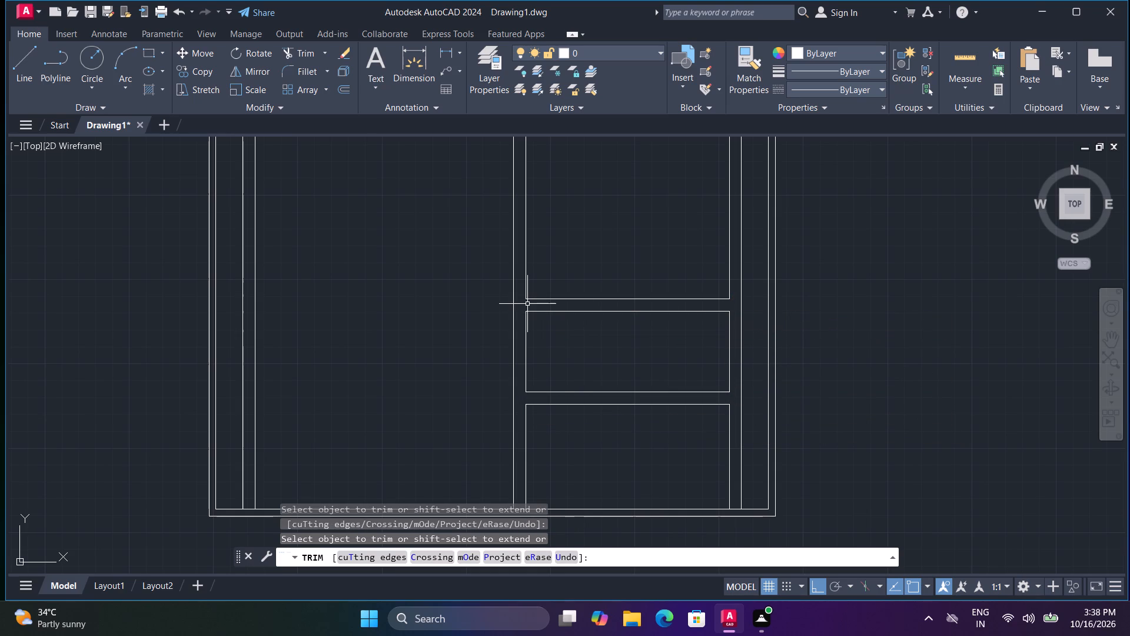
Offset the left side line of the 5' deep room 5' to the right, and that line another 9" to form a partition.
key("o")
key("space")
type("t")
key("space")
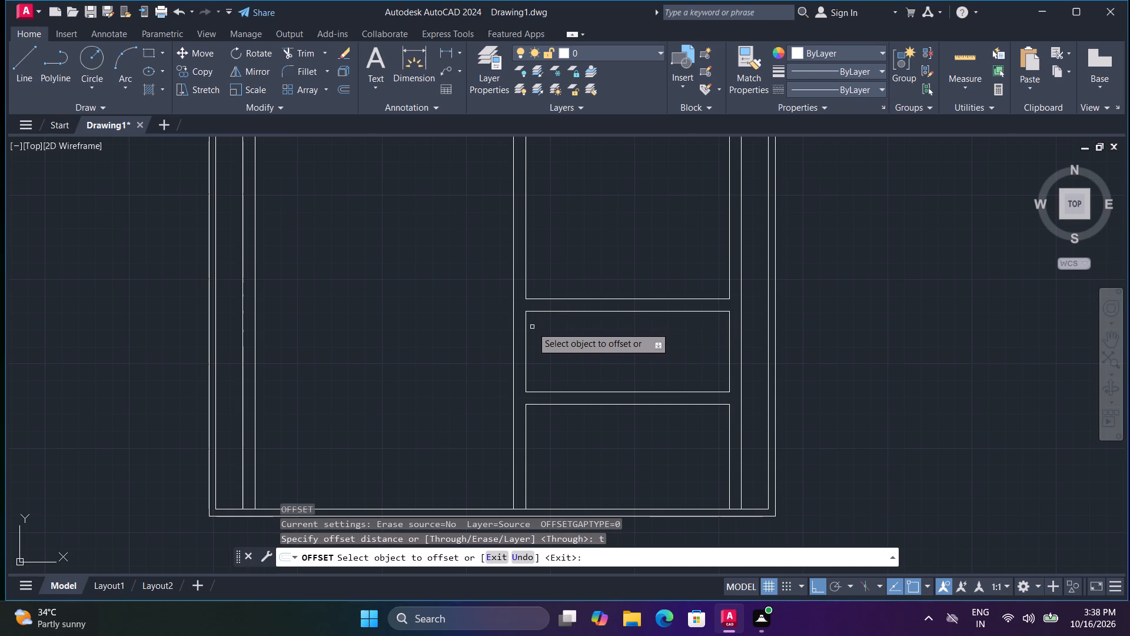
left_click(527, 327)
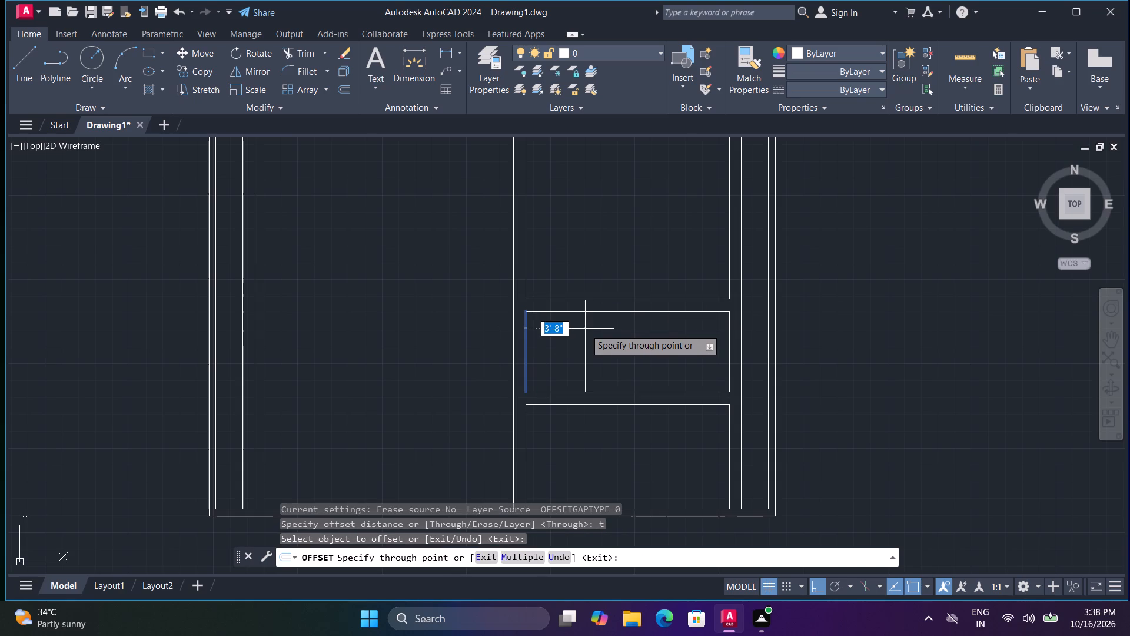
key("5")
key("apostrophe")
key("Return")
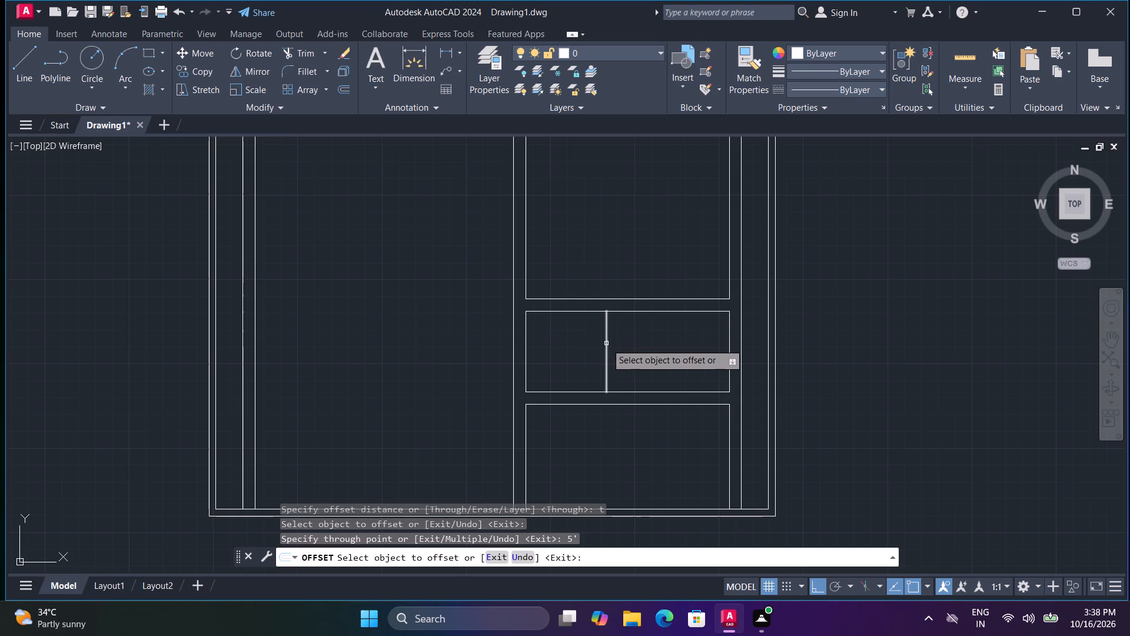
left_click(606, 343)
key("9")
key("shift+quotedbl")
key("Return")
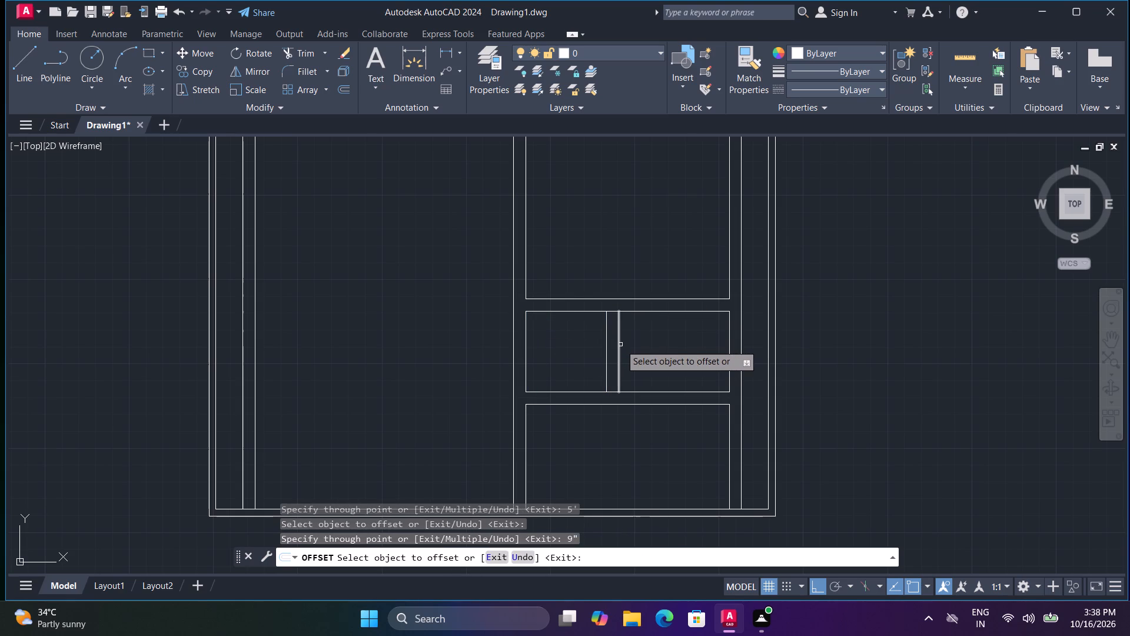
key("Escape")
Draw two short vertical lines across the 5' deep room's upper wall, between its left side and the partition, to mark a door opening.
key("l")
key("space")
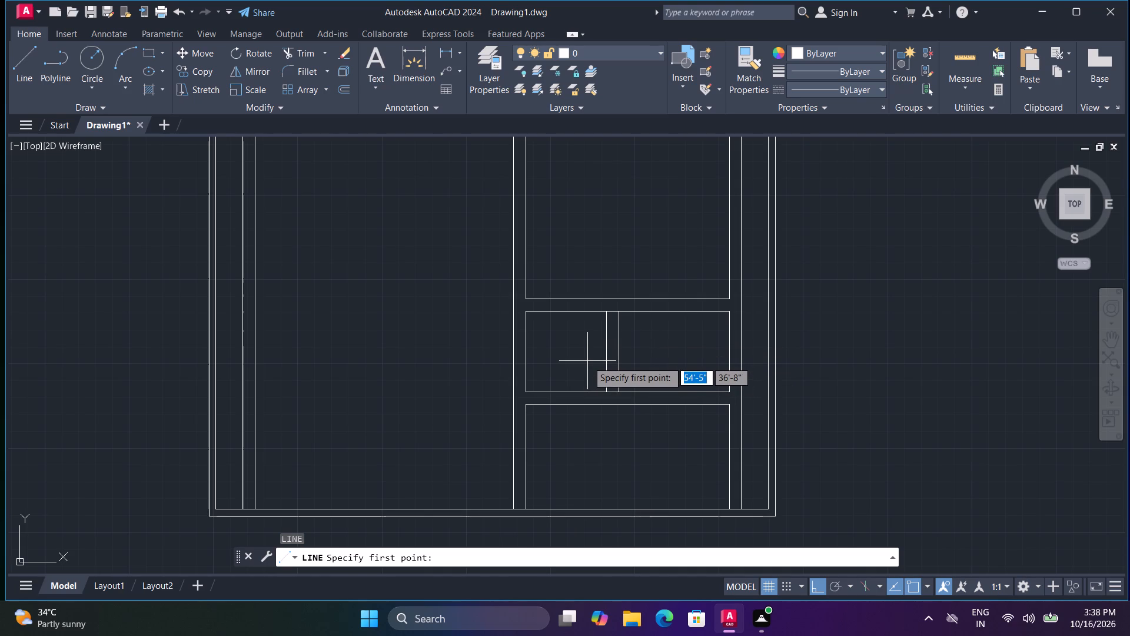
left_click(555, 280)
left_click(554, 336)
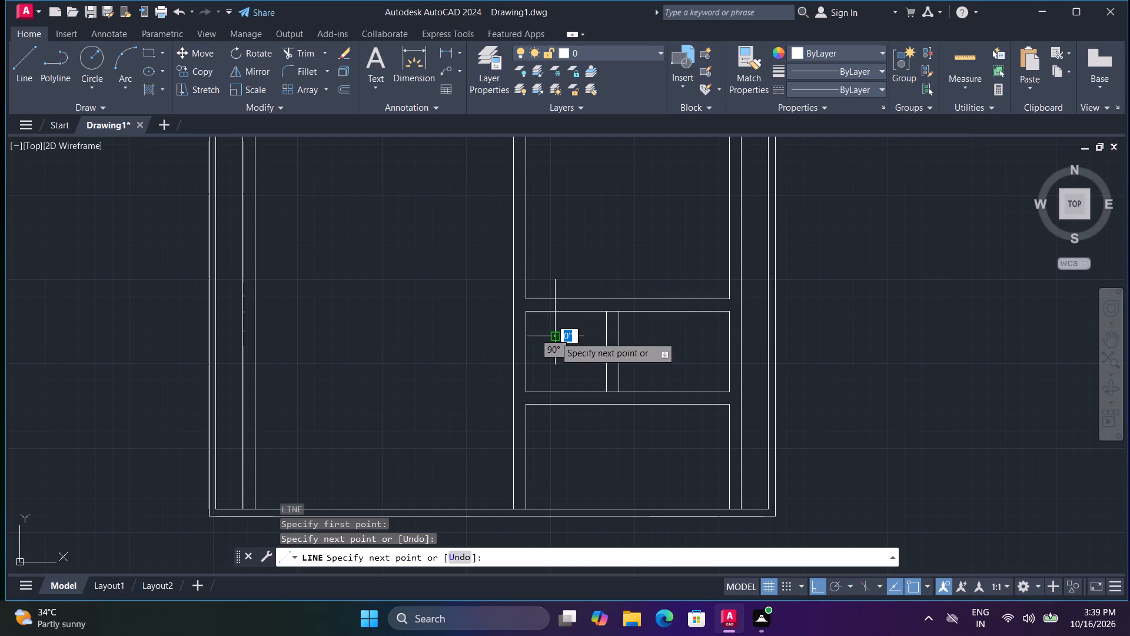
key("space")
key("space")
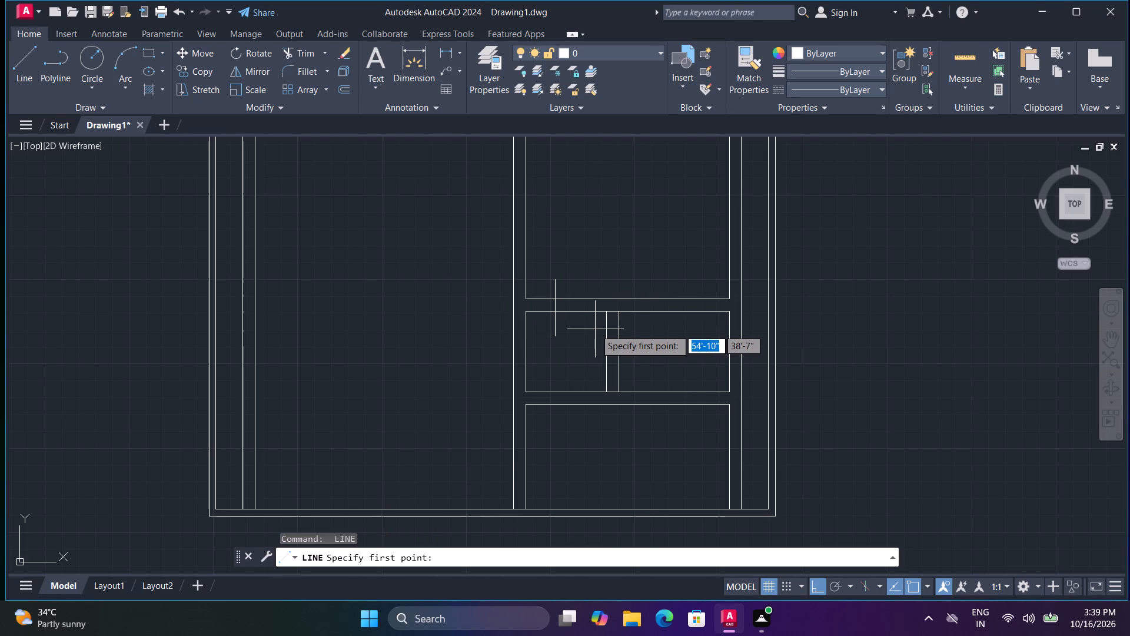
left_click(591, 323)
left_click(590, 267)
key("space")
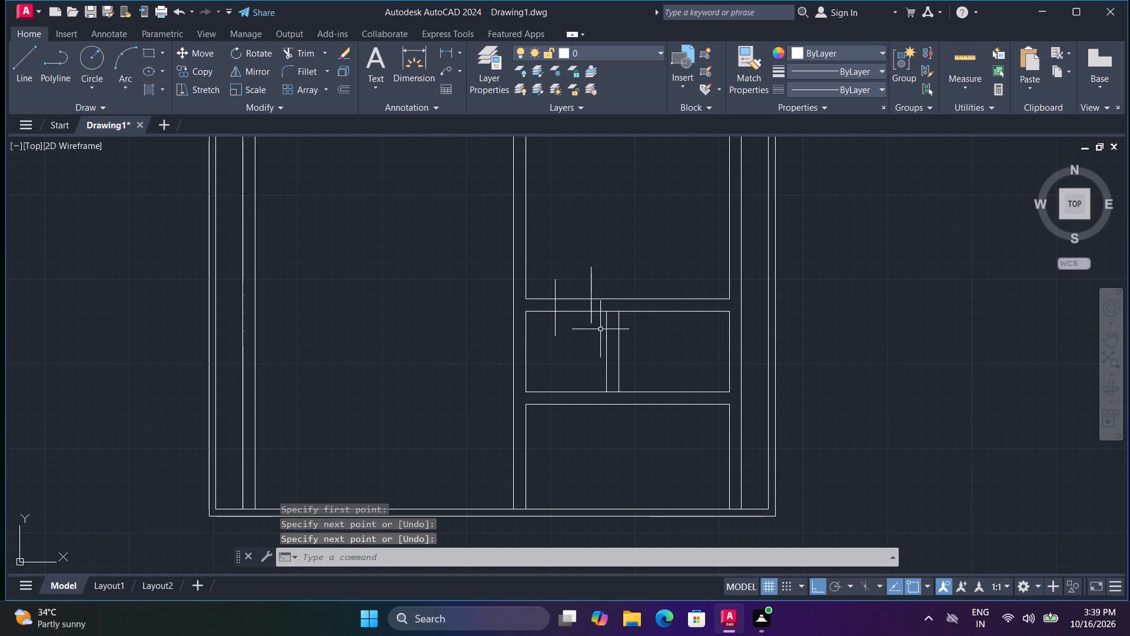
Draw two short horizontal lines across the new partition, one just below its upper end and one near mid-height, to mark an opening.
key("space")
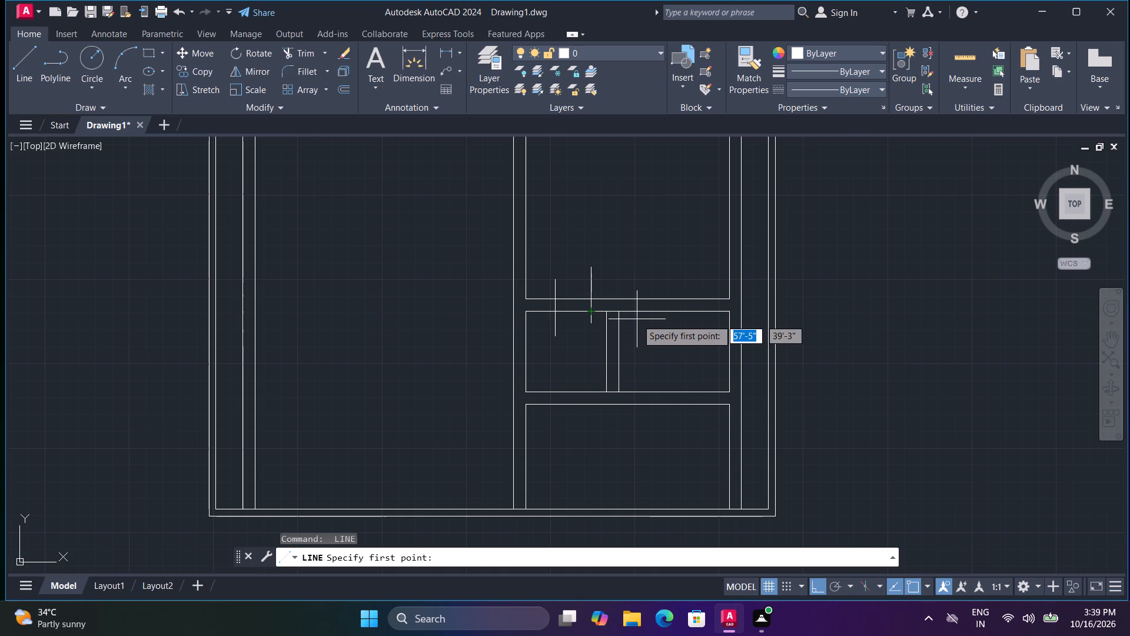
scroll(637, 317, "up", 2)
left_click(632, 312)
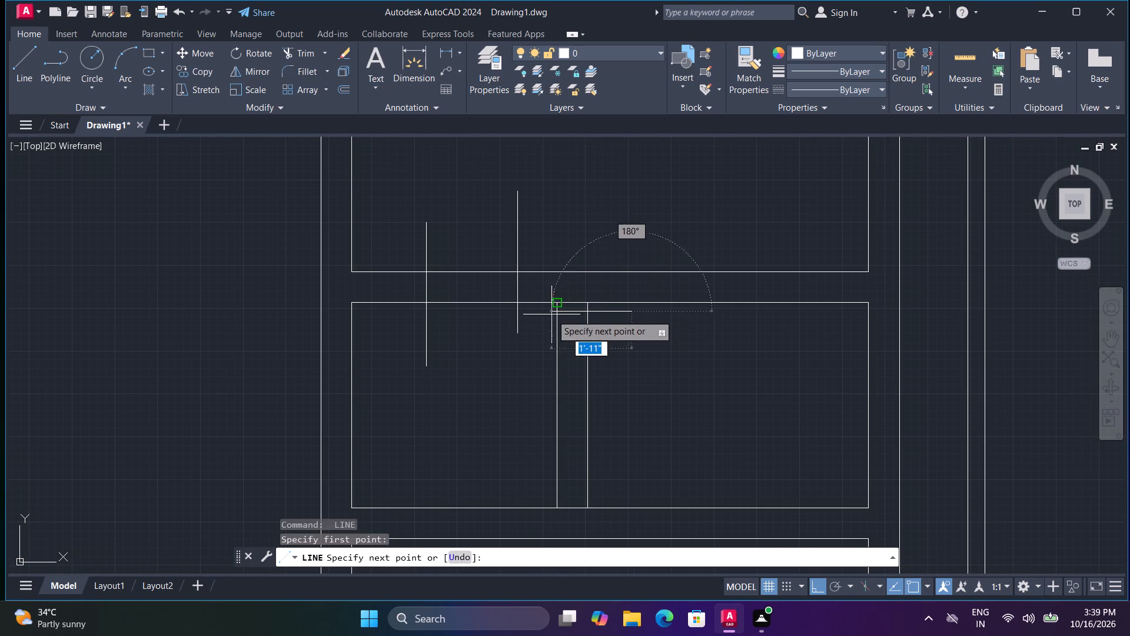
left_click(544, 315)
key("space")
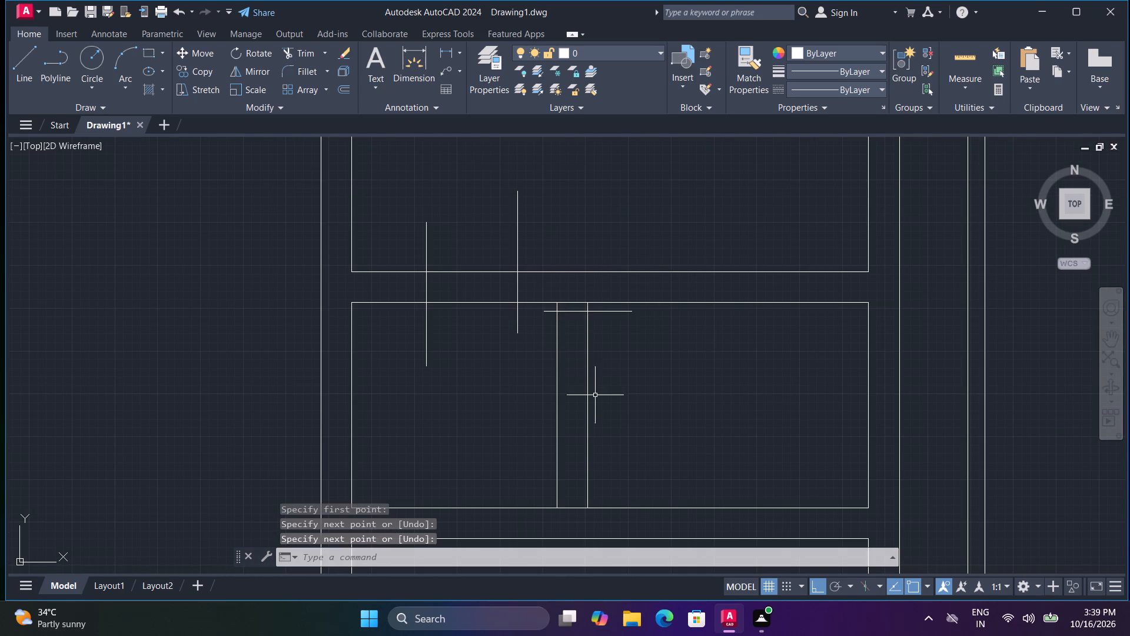
key("space")
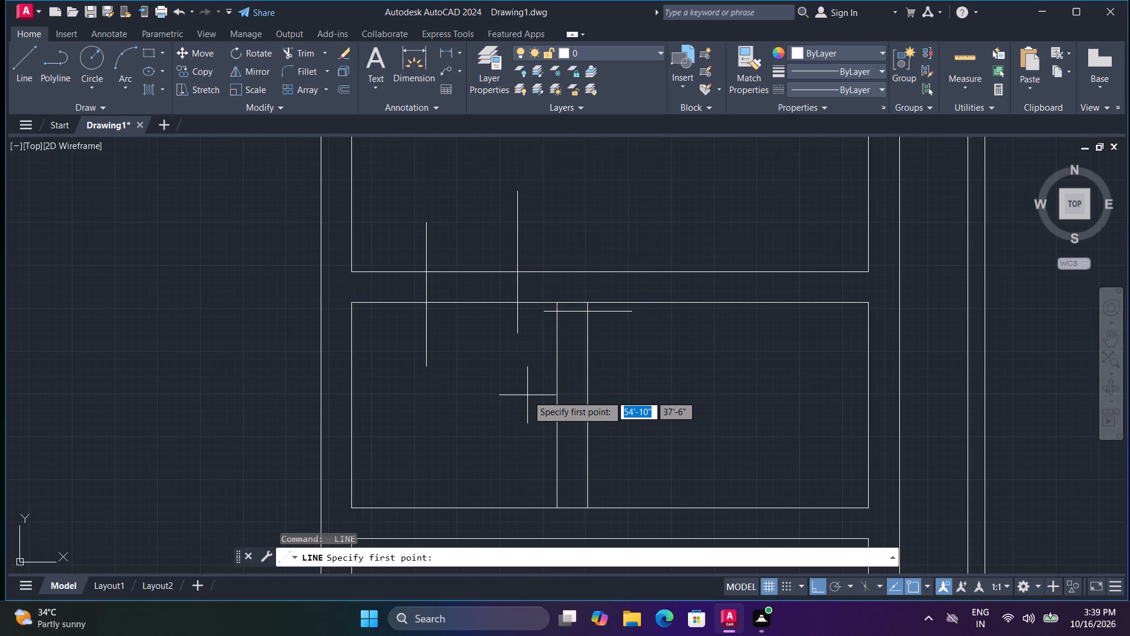
left_click(527, 390)
left_click(669, 399)
key("space")
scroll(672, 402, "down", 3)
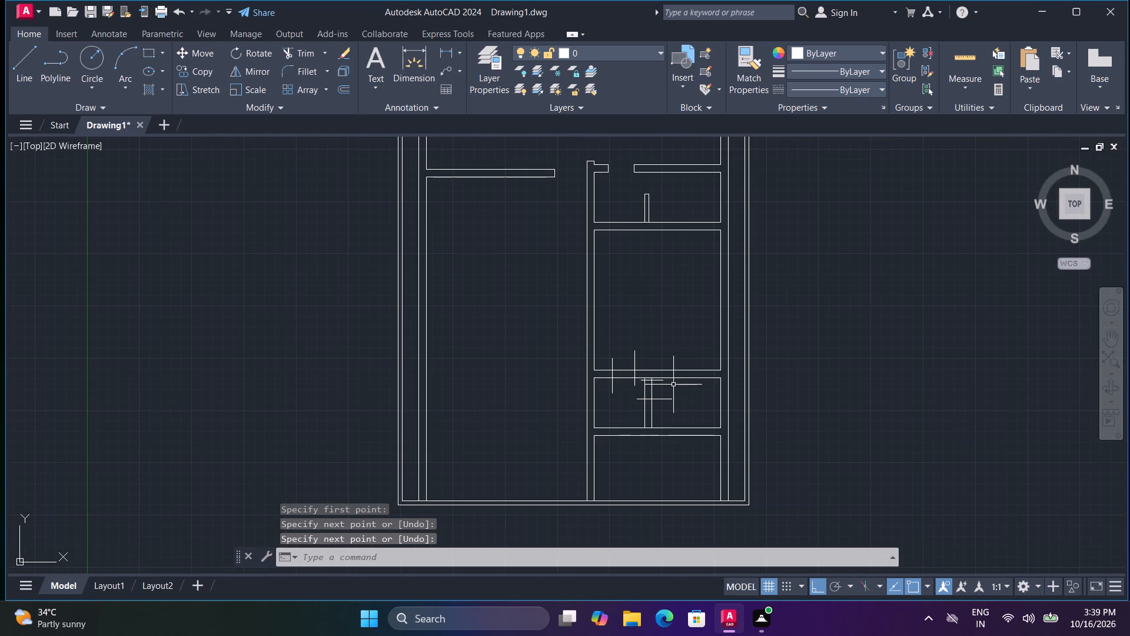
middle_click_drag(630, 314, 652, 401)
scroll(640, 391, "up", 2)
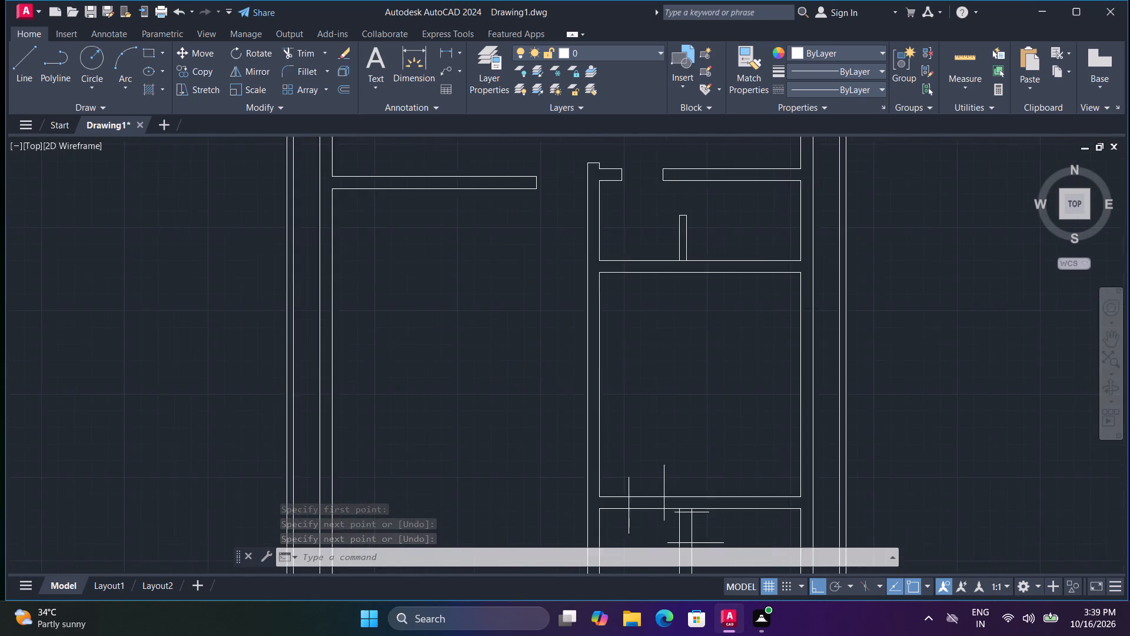
Draw two short horizontal lines across the vertical wall beside the large east room, near its upper end, to mark a door opening.
middle_click_drag(653, 391, 719, 493)
key("space")
middle_click_drag(686, 421, 716, 478)
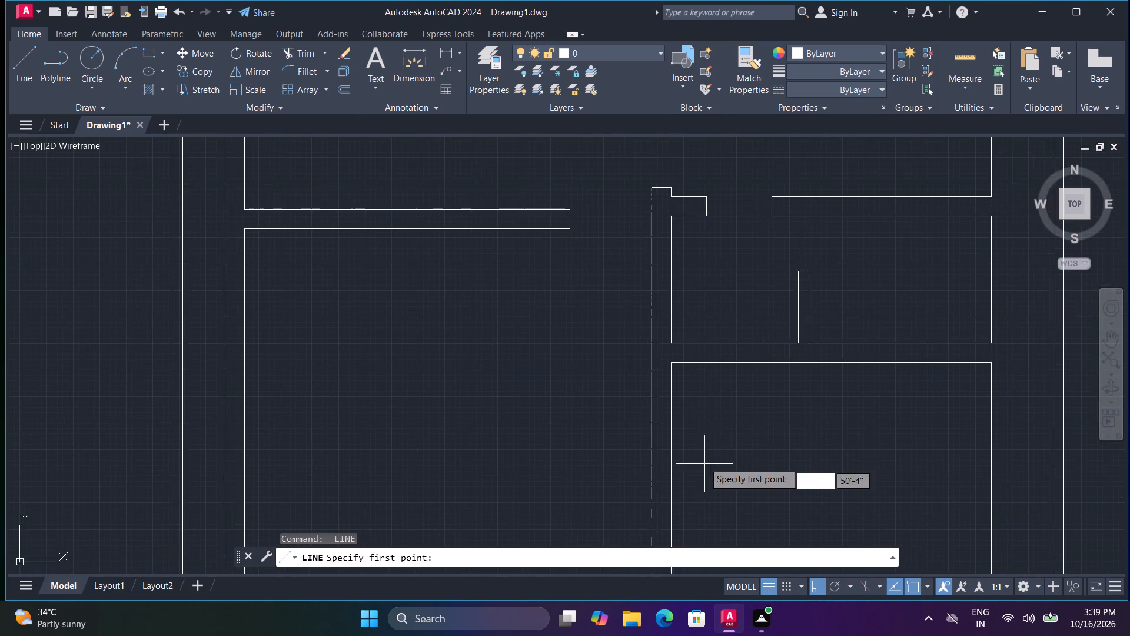
scroll(701, 432, "up", 1)
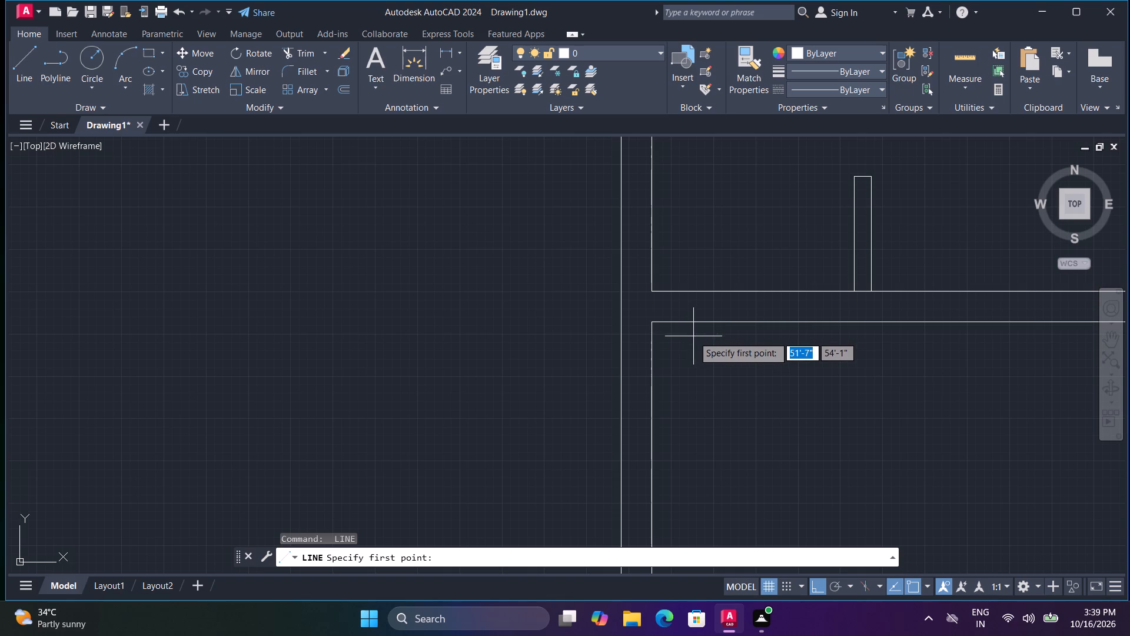
left_click(692, 337)
left_click(561, 326)
key("space")
scroll(589, 429, "down", 2)
middle_click_drag(590, 419, 566, 250)
key("space")
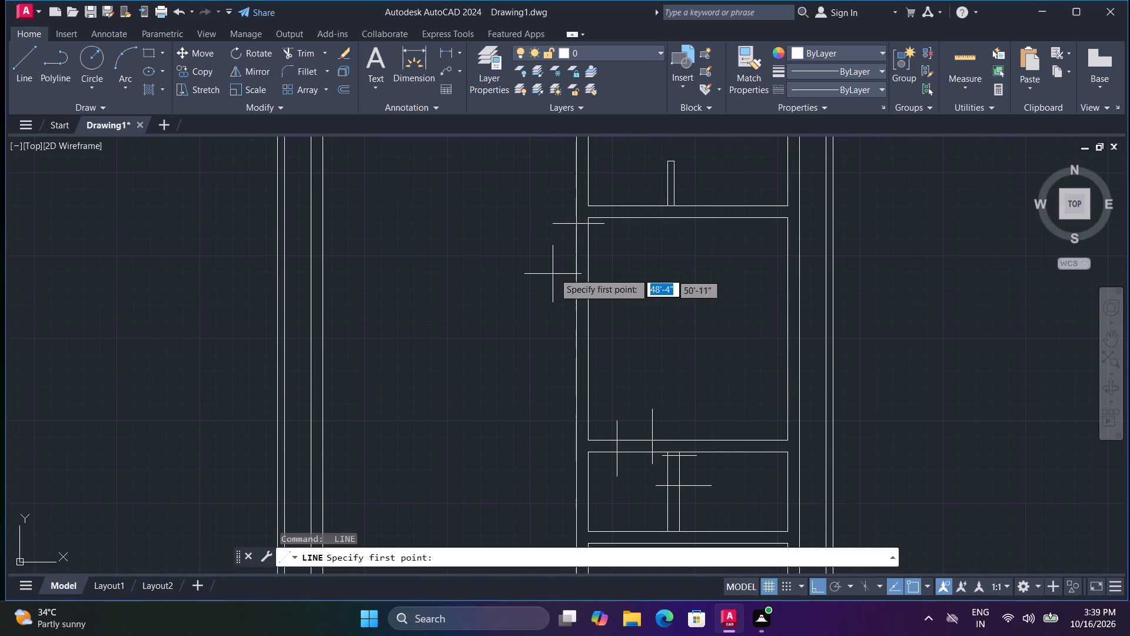
left_click(556, 269)
left_click(617, 271)
key("space")
scroll(626, 323, "down", 2)
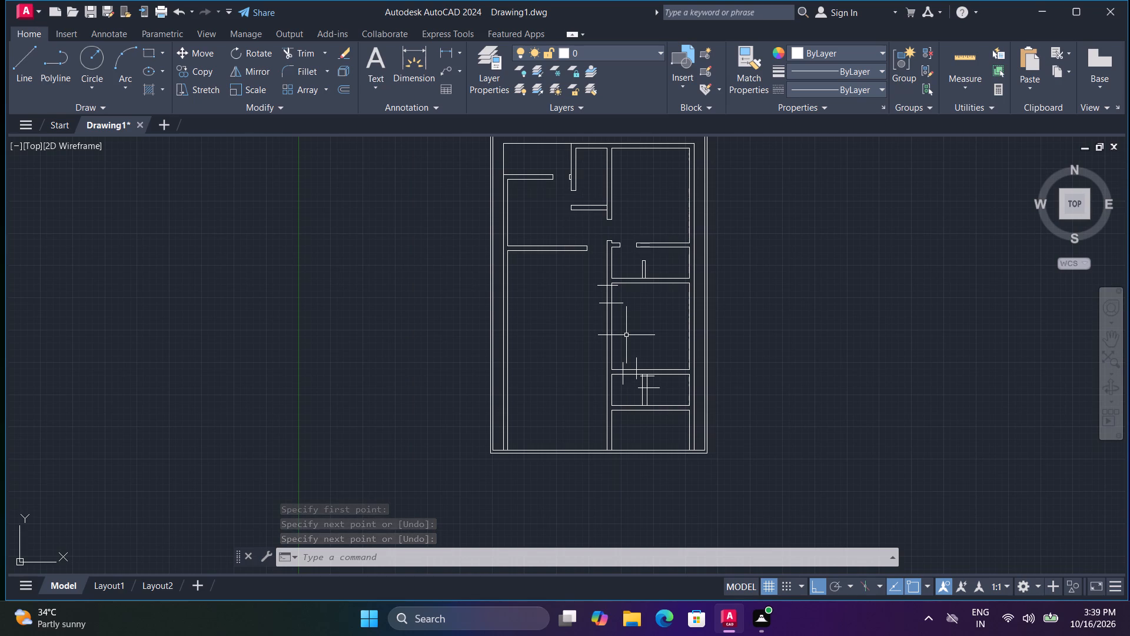
key("Escape")
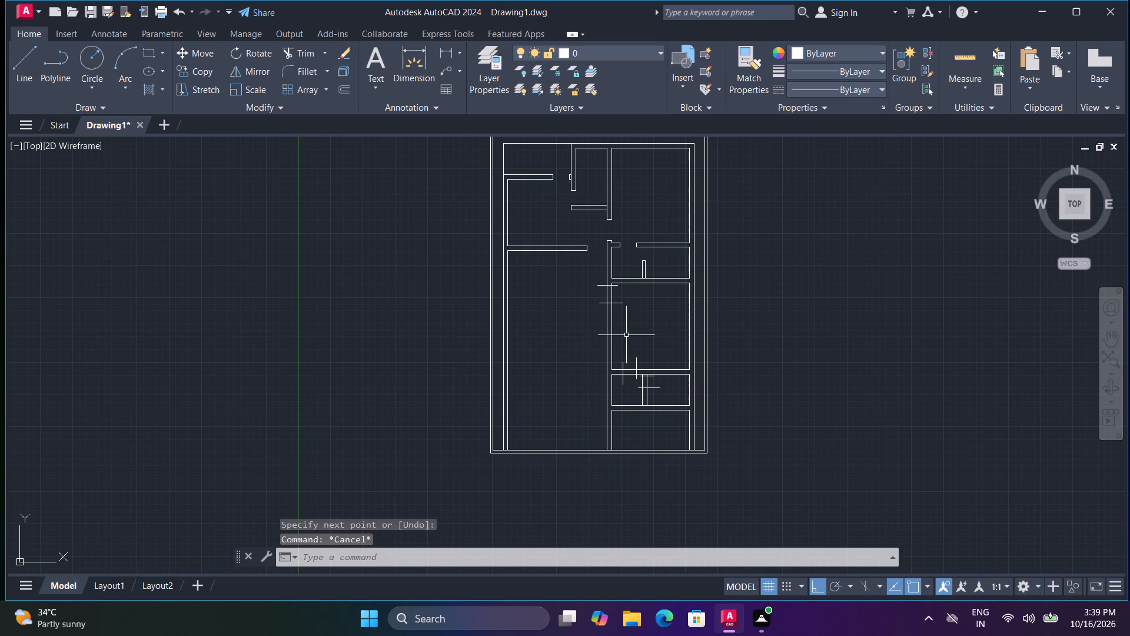
Trim the overhanging ends of the two marker lines and the vertical wall lines between them to cut the door opening.
type("tr")
key("space")
scroll(612, 306, "up", 2)
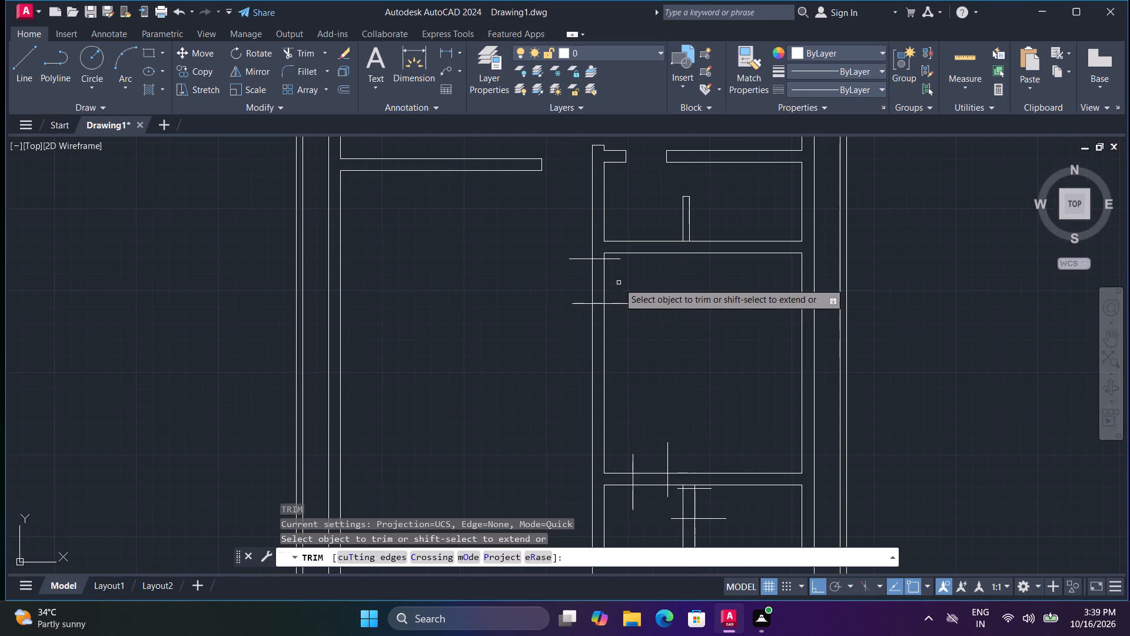
left_click(613, 259)
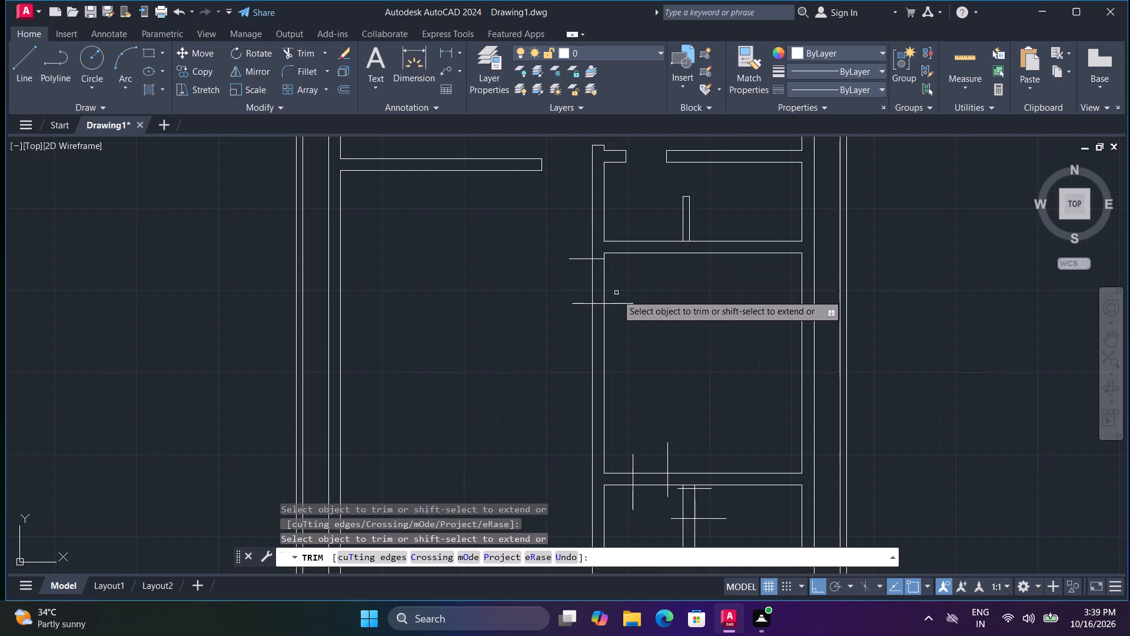
left_click(621, 303)
left_click(584, 303)
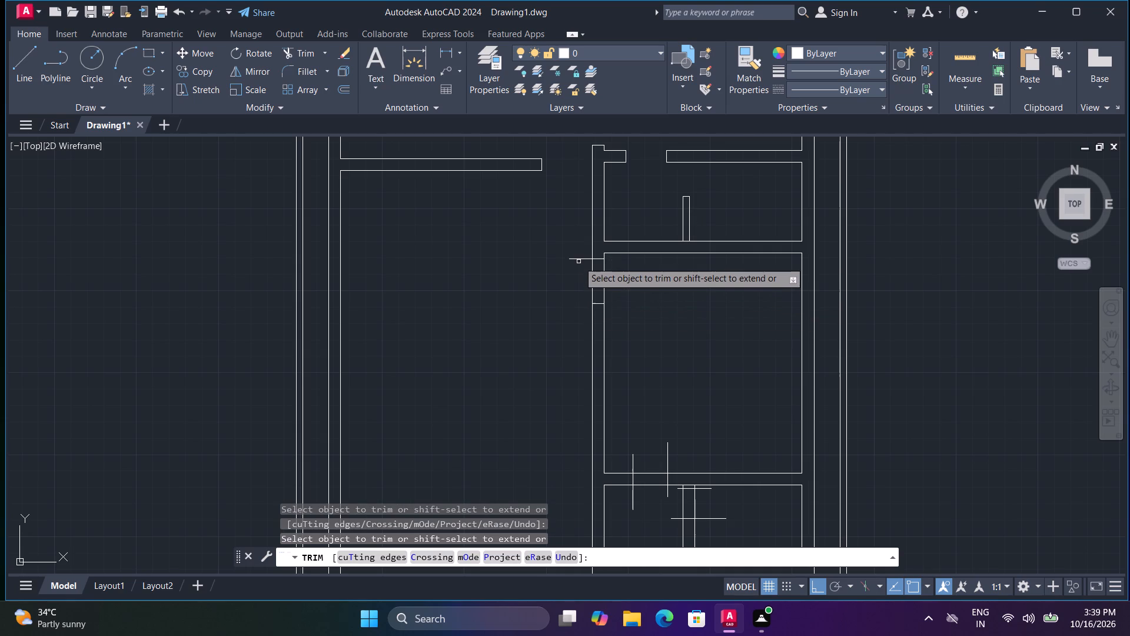
left_click(579, 257)
left_click(581, 283)
left_click(612, 297)
Trim the wall lines between the opening marks in the 5' deep lower room's upper wall and in its partition.
scroll(646, 362, "down", 2)
scroll(656, 429, "up", 2)
left_click(636, 409)
left_click(625, 350)
left_click(641, 408)
left_click(691, 409)
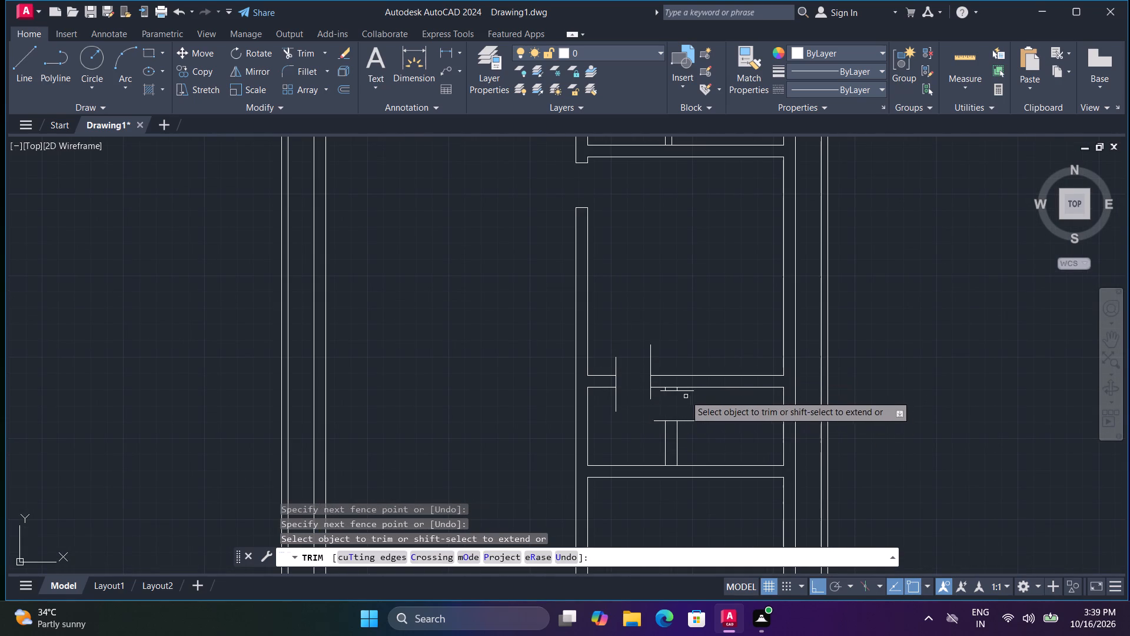
Trim the overhanging ends of the opening marker lines at the partition and at the 5' deep room's upper wall.
left_click(683, 392)
left_click(660, 392)
left_click(660, 424)
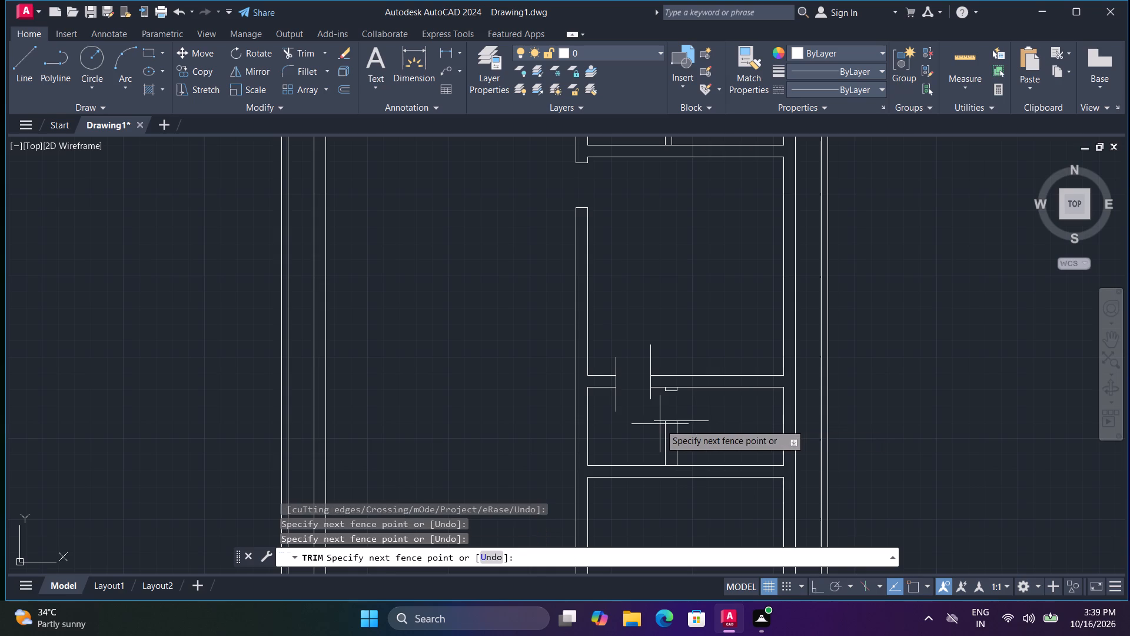
left_click(667, 411)
left_click(689, 418)
left_click(692, 429)
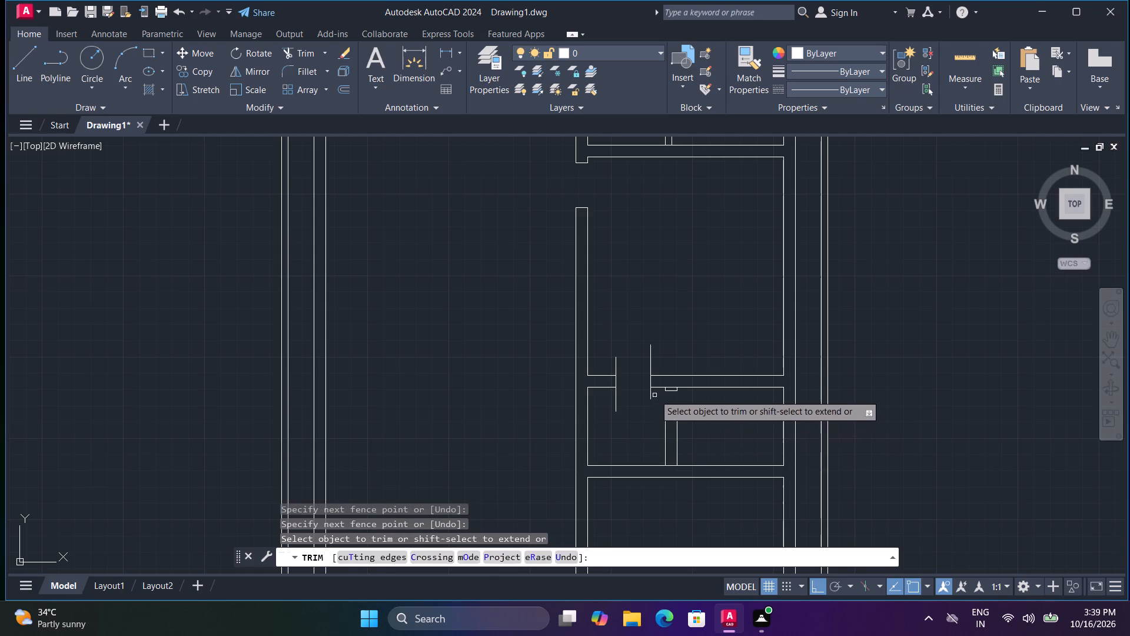
left_click(654, 393)
left_click(613, 392)
left_click(609, 362)
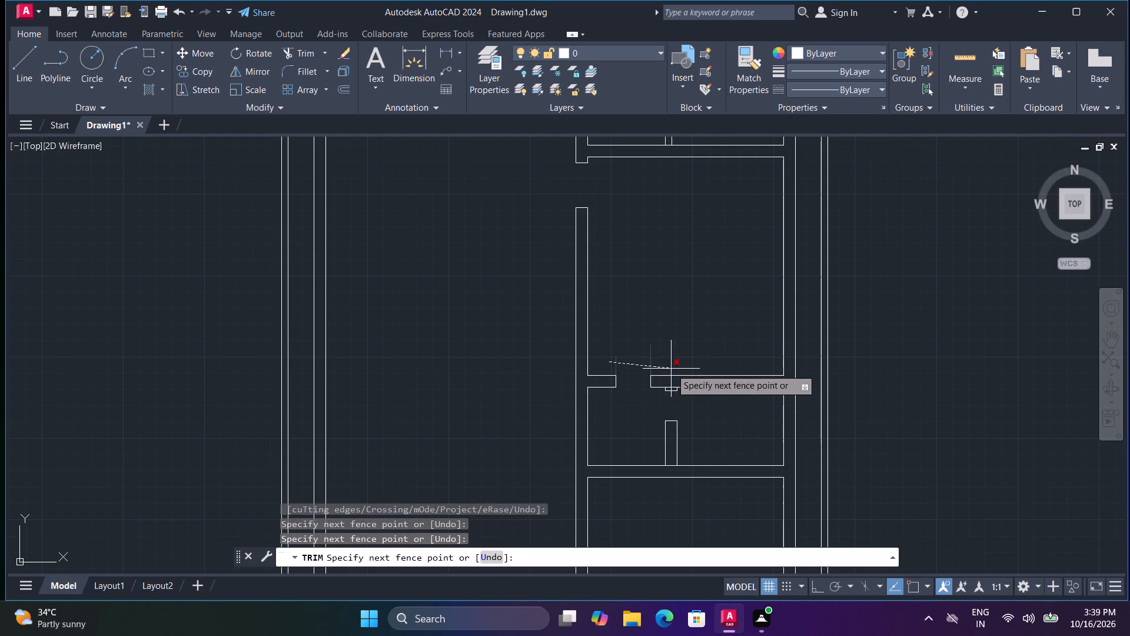
left_click(673, 369)
Extend the 5' deep room's bottom wall line to the vertical wall's outer line and trim the vertical wall lines below that corner.
scroll(673, 376, "down", 2)
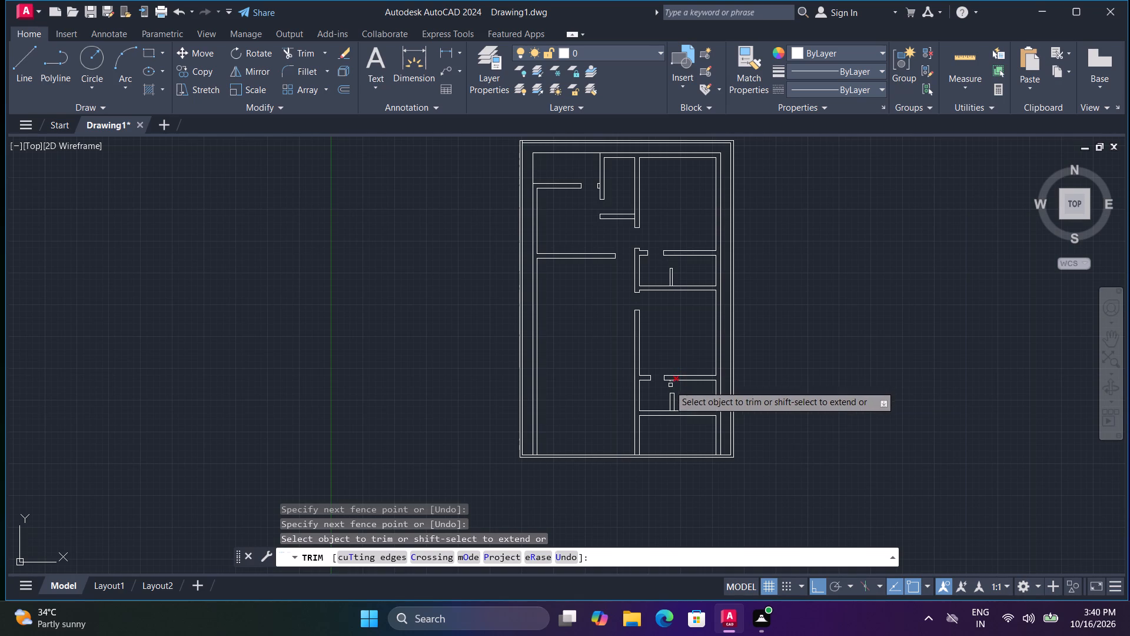
scroll(644, 424, "up", 2)
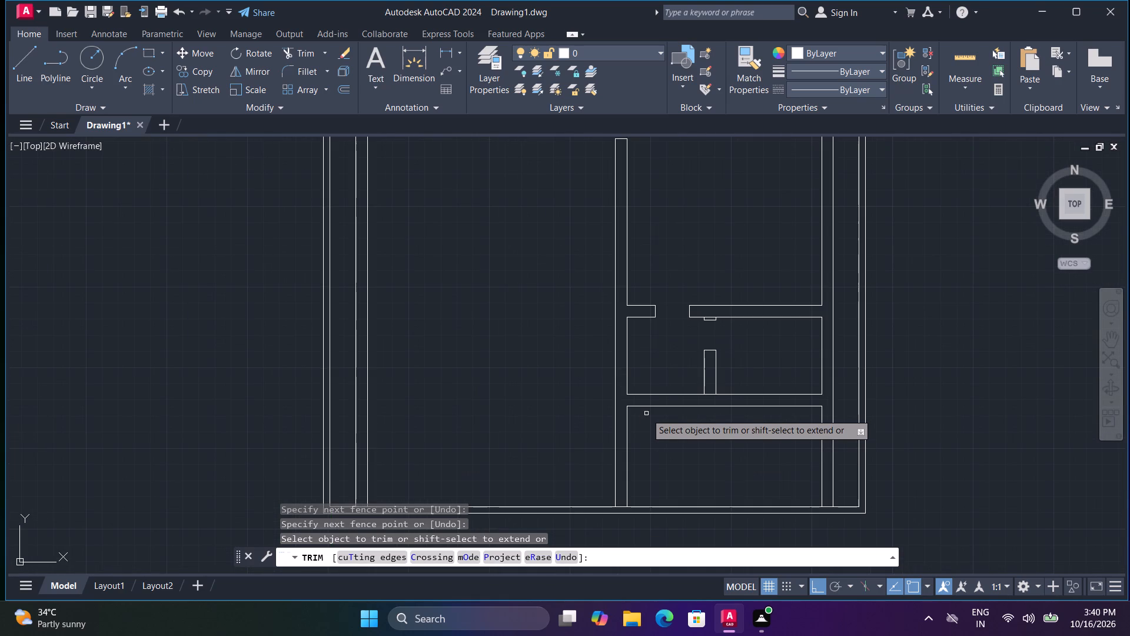
left_click(646, 408, "shift")
left_click(653, 433)
left_click(597, 433)
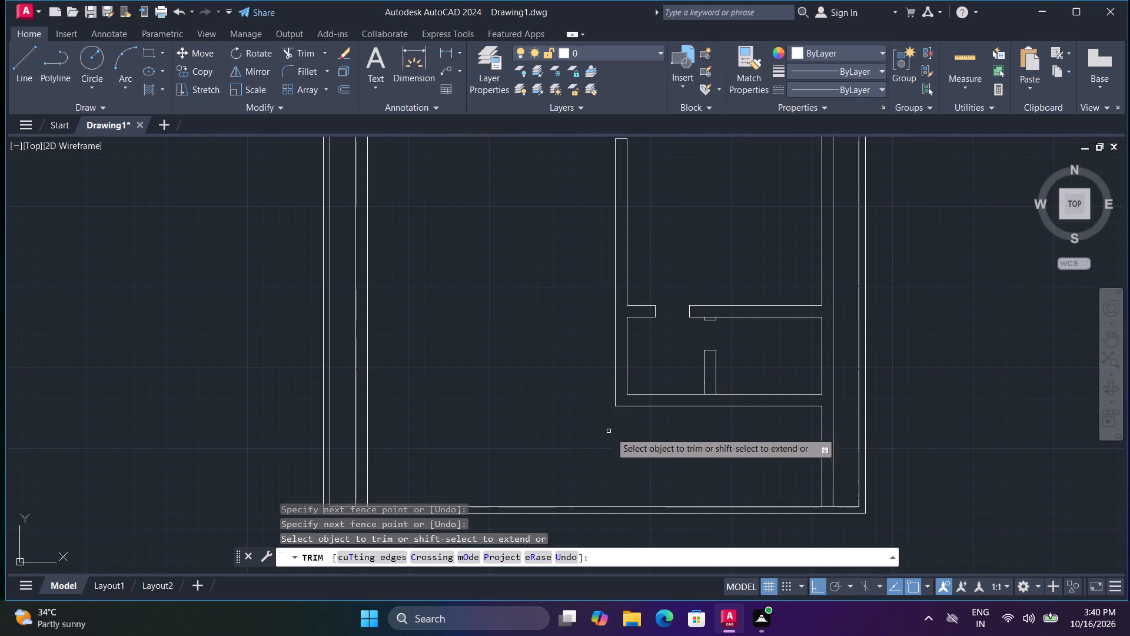
Offset the lower line of the horizontal wall projecting from the west wall 16' downward.
scroll(657, 458, "down", 2)
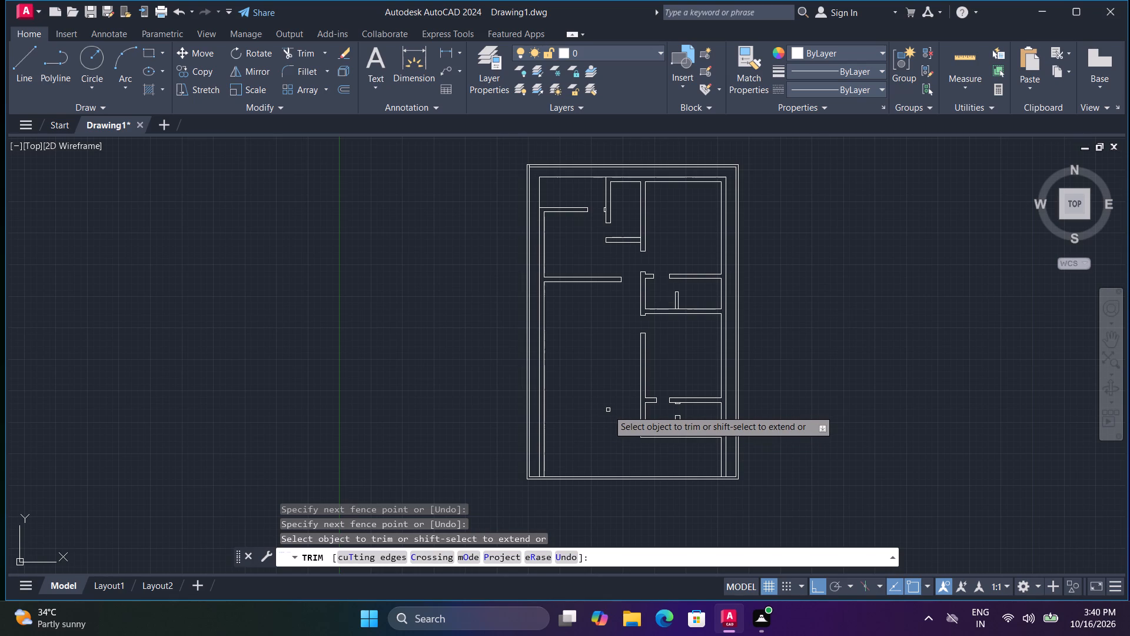
scroll(591, 297, "up", 1)
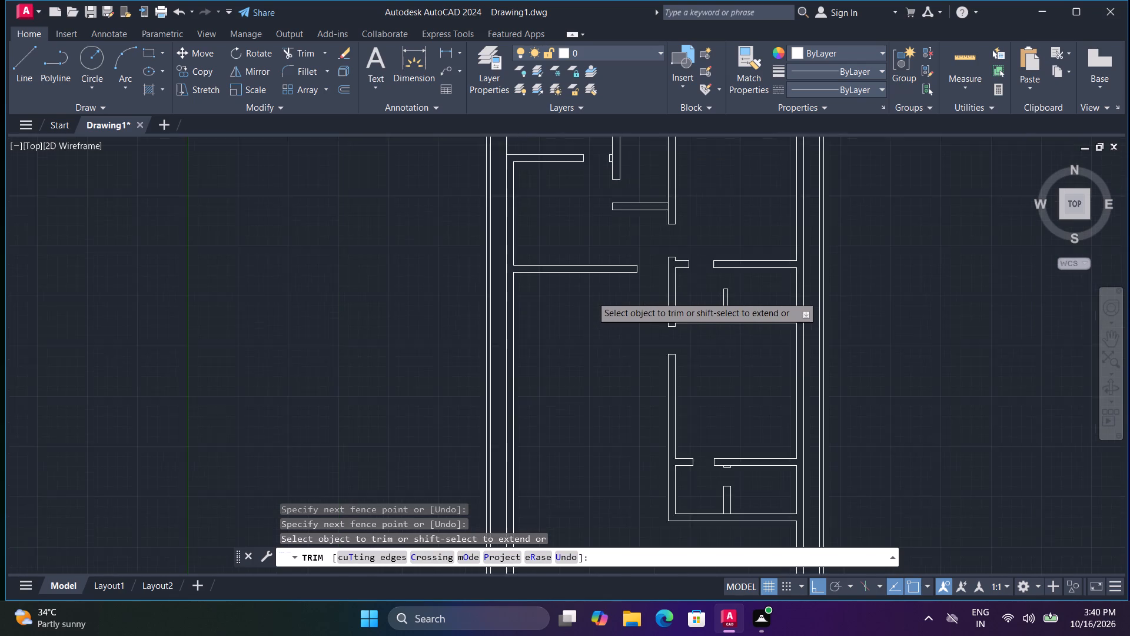
scroll(591, 296, "up", 1)
key("Escape")
key("o")
key("space")
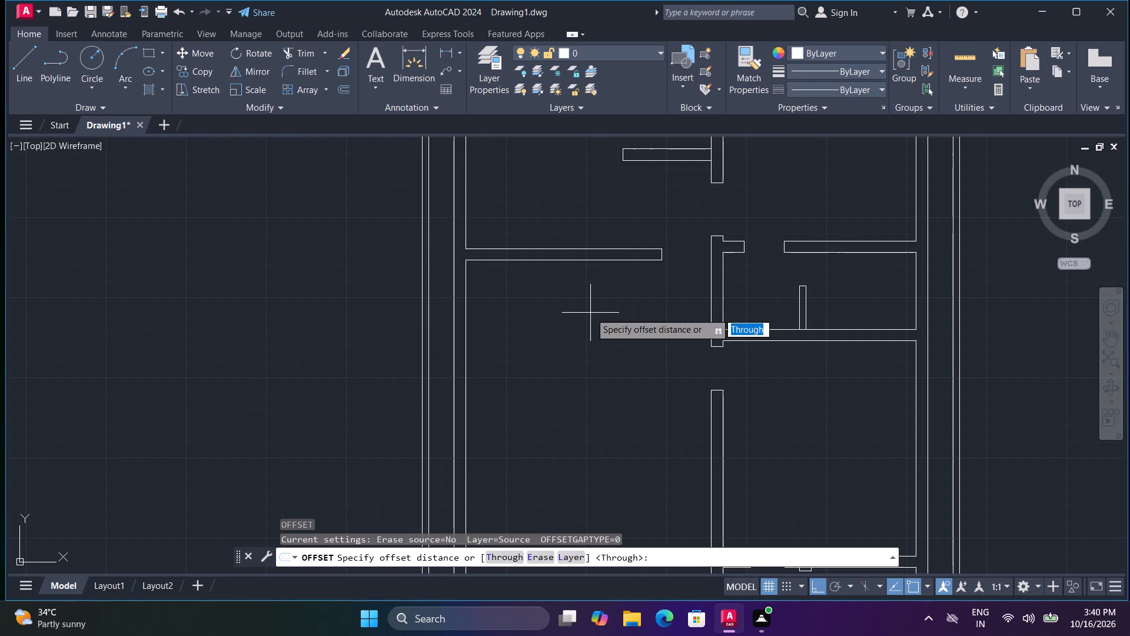
type("t")
key("space")
left_click(621, 262)
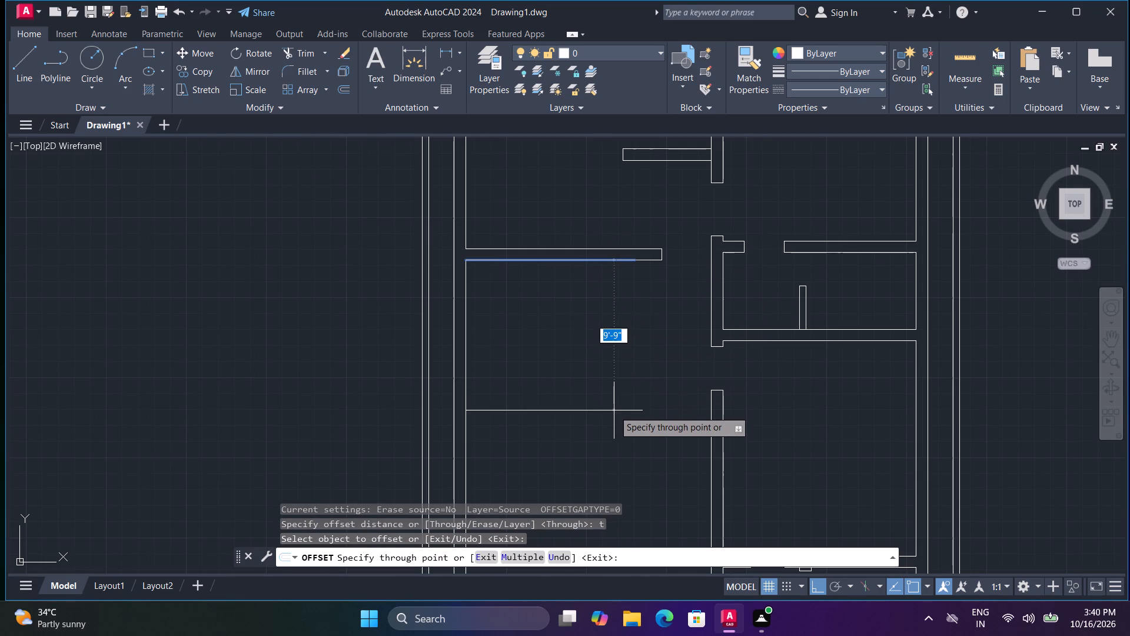
type("16")
key("apostrophe")
key("Return")
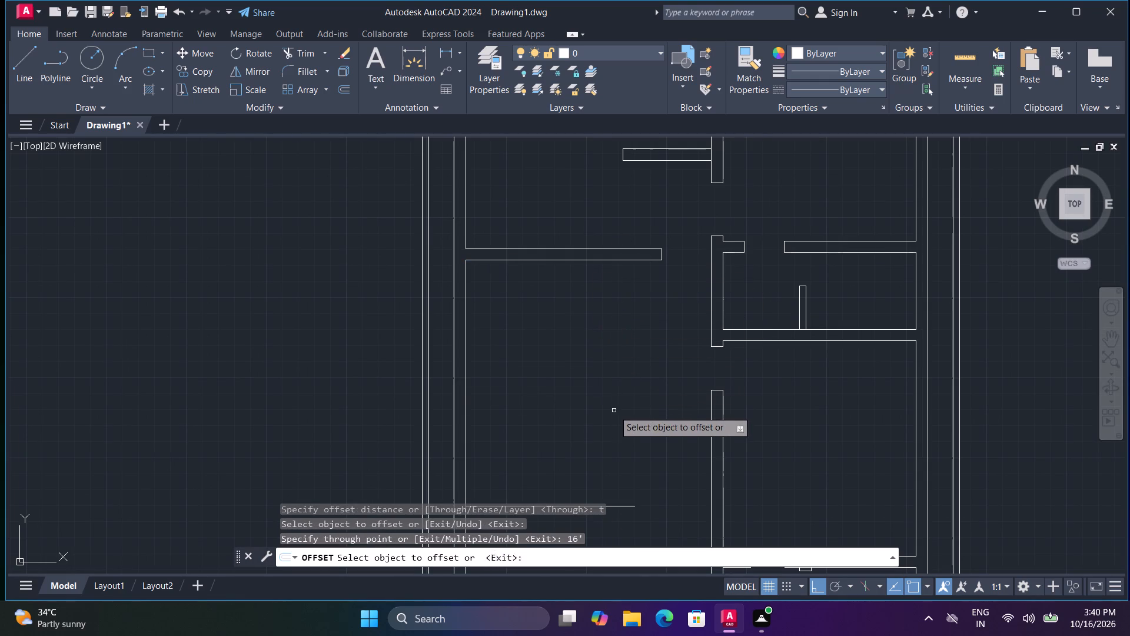
Offset the new horizontal line another 9" downward to form the wall thickness.
left_click(628, 505)
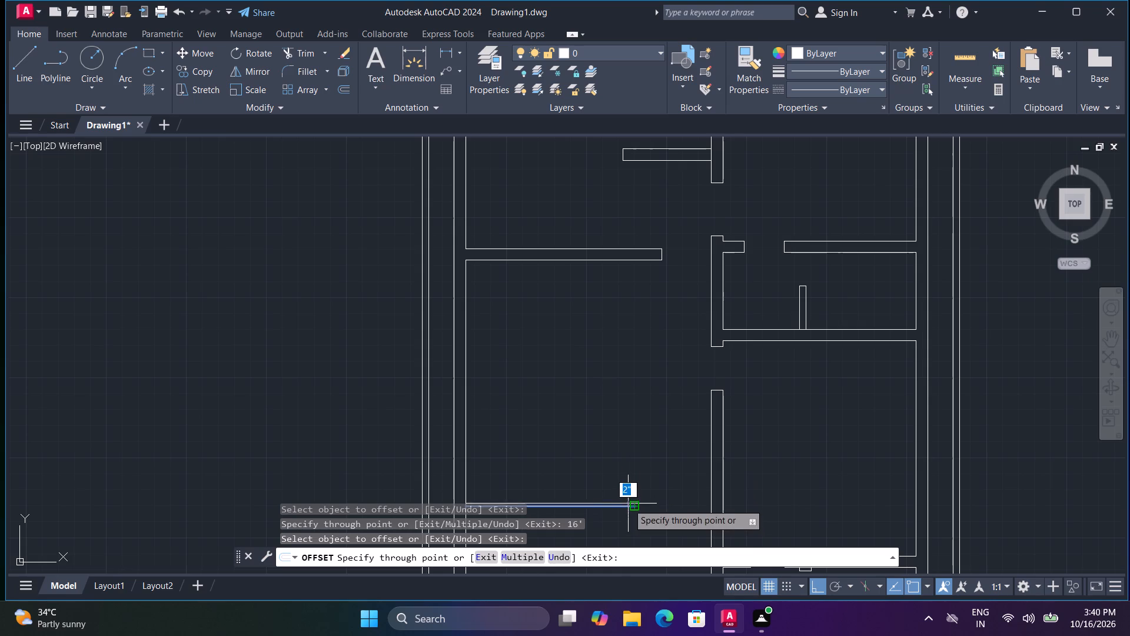
middle_click_drag(626, 493, 631, 373)
type("9\"")
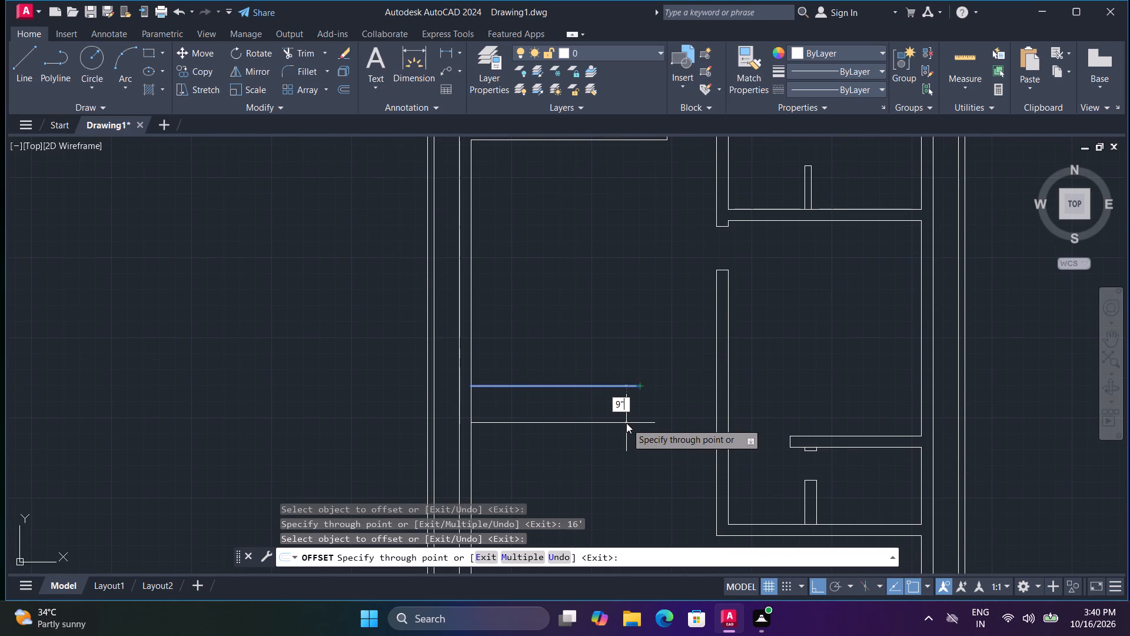
key("Return")
key("Escape")
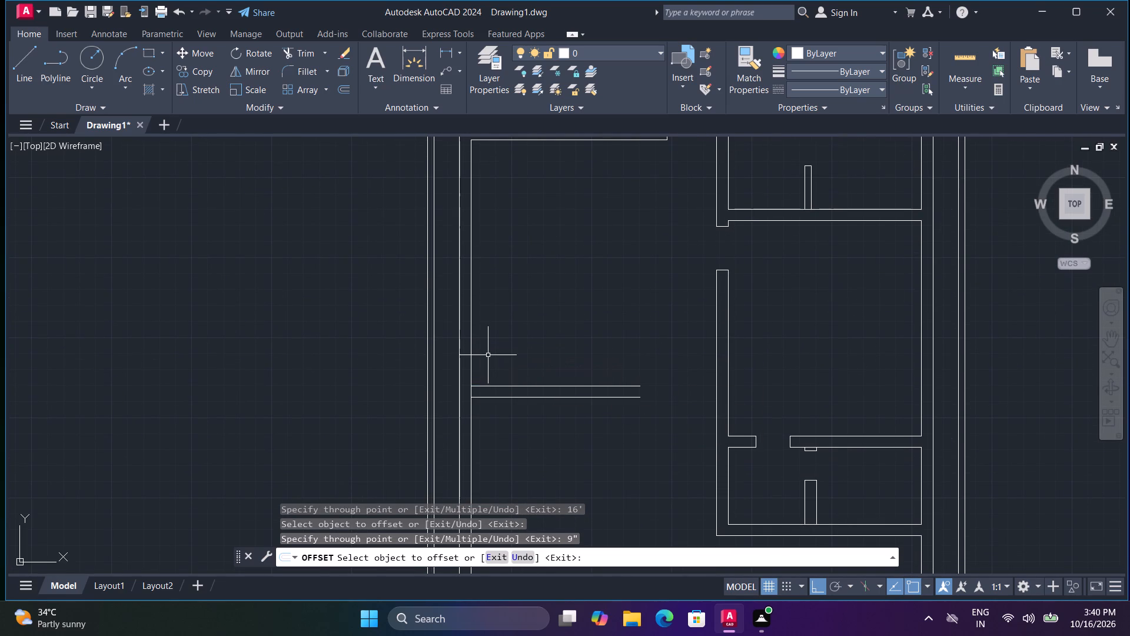
Trim the west wall's inner line between the two new horizontal wall lines to open the junction.
type("tr")
key("space")
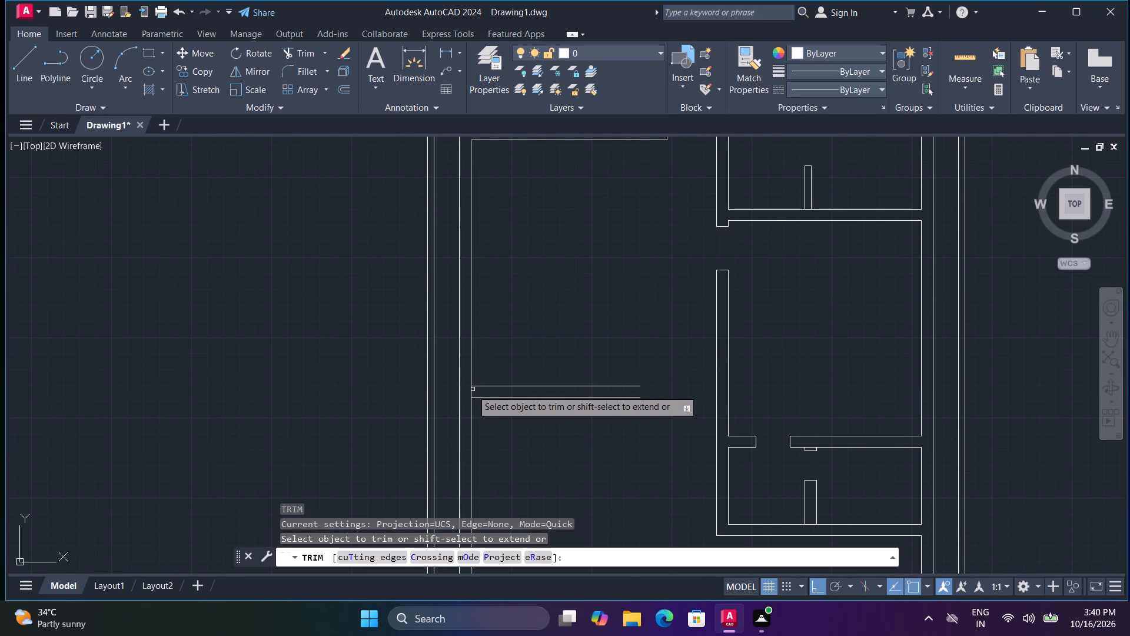
left_click(472, 390)
key("Escape")
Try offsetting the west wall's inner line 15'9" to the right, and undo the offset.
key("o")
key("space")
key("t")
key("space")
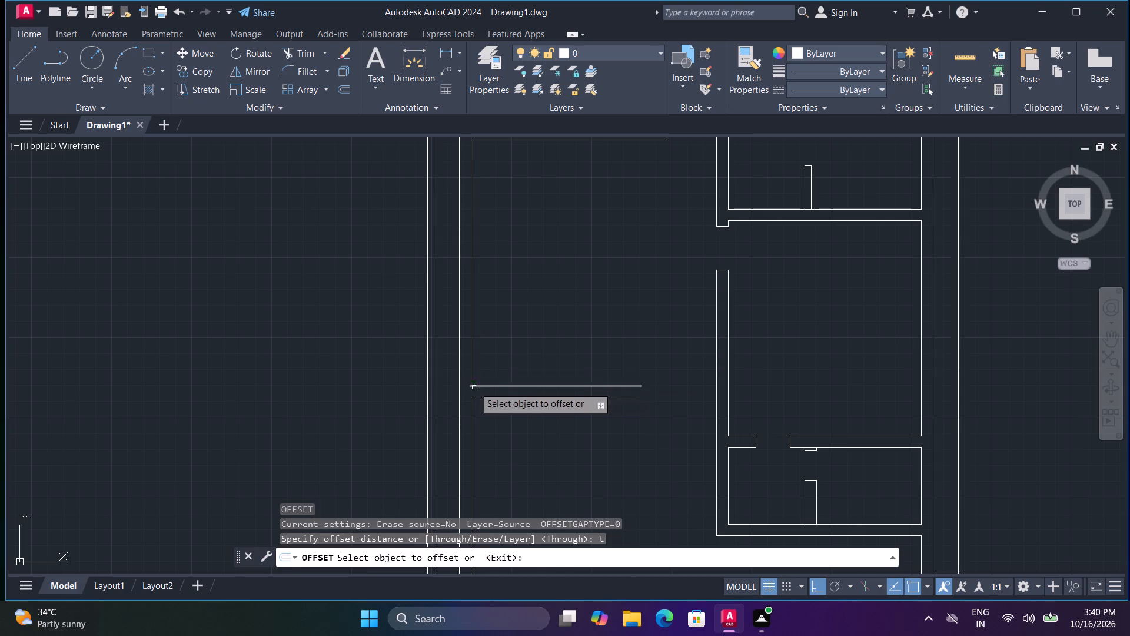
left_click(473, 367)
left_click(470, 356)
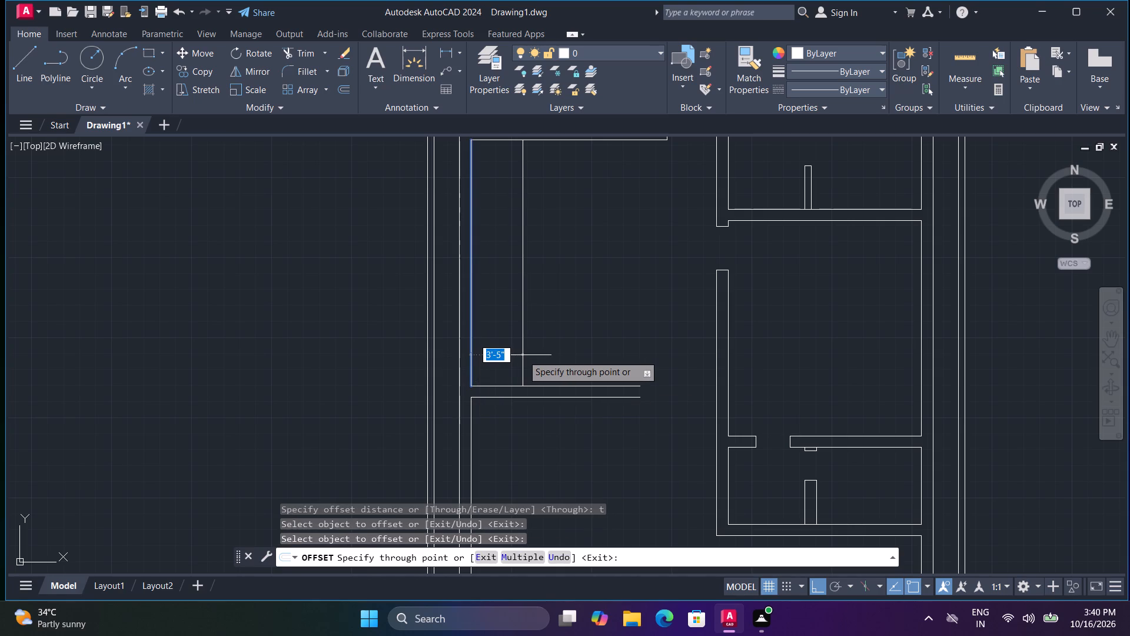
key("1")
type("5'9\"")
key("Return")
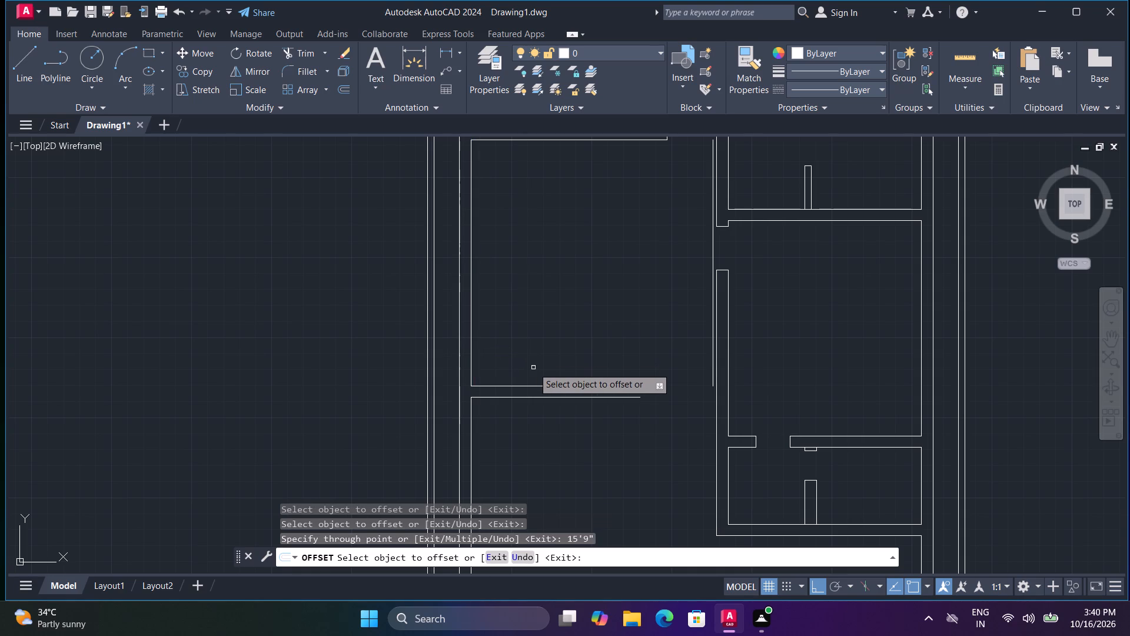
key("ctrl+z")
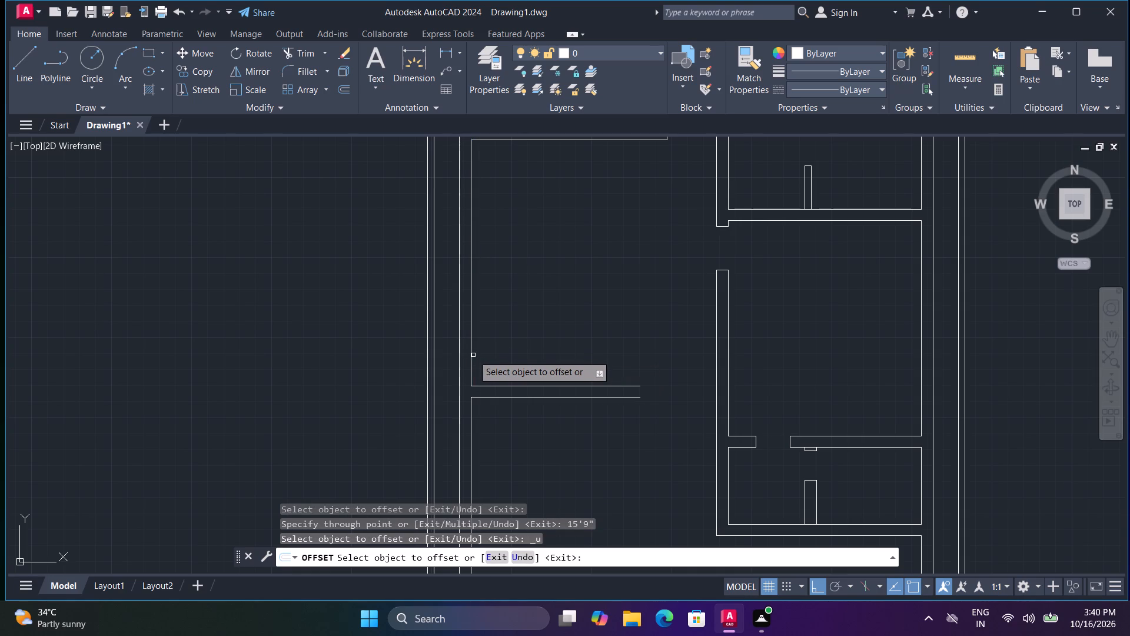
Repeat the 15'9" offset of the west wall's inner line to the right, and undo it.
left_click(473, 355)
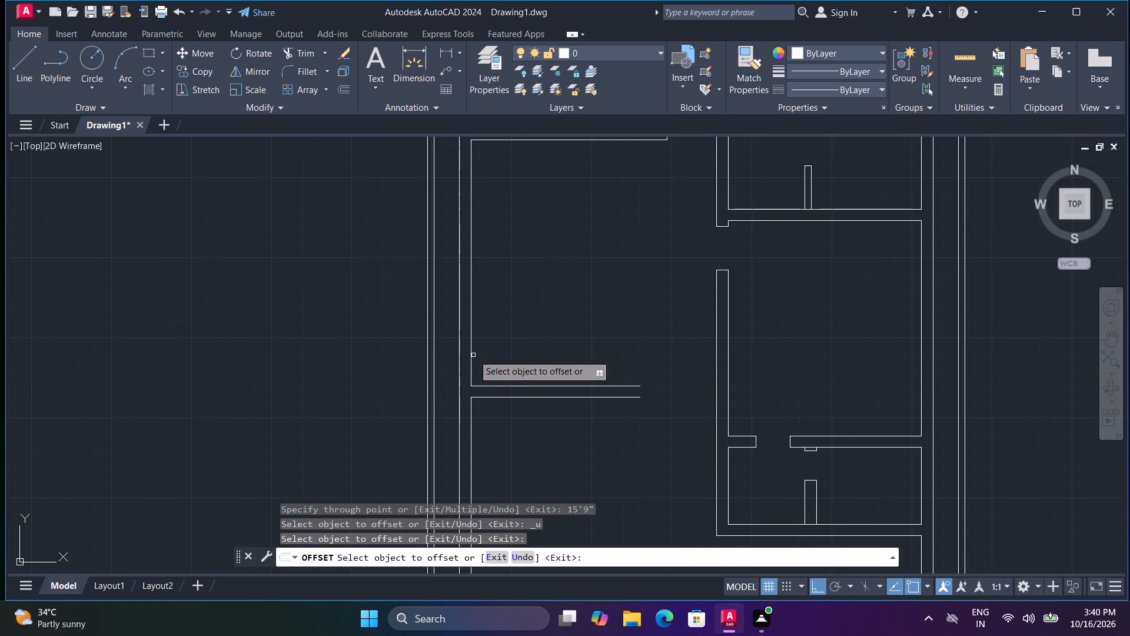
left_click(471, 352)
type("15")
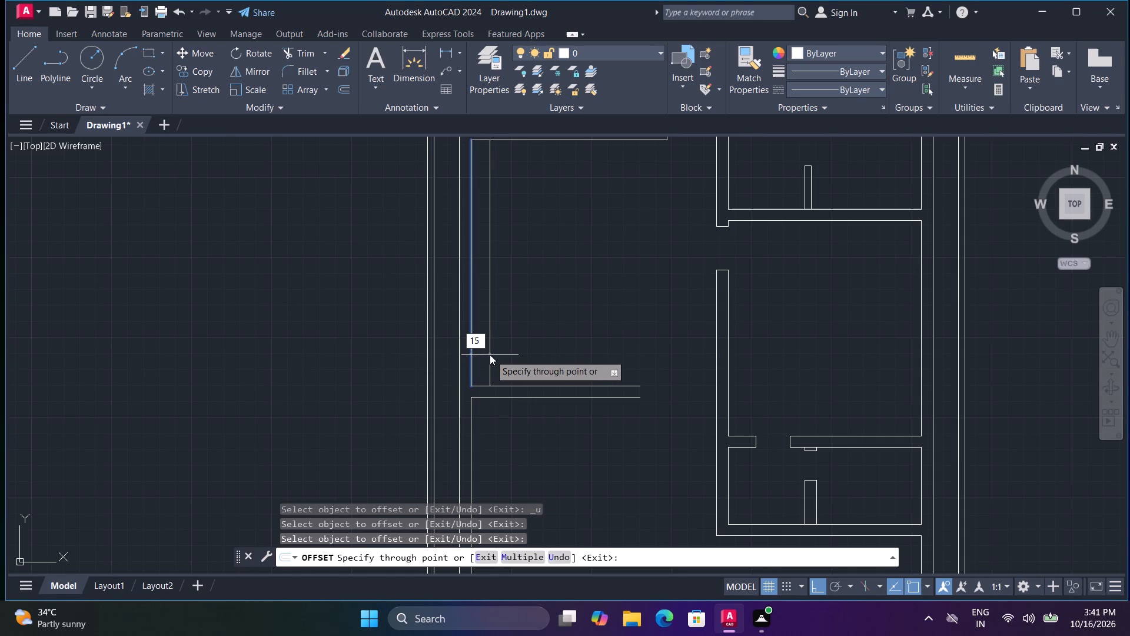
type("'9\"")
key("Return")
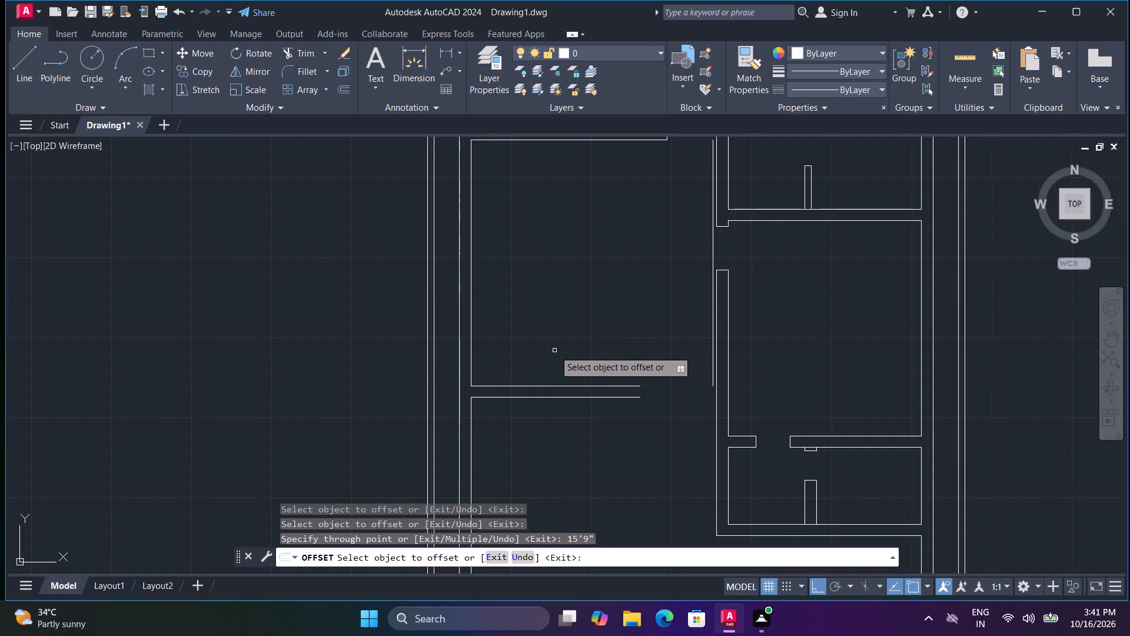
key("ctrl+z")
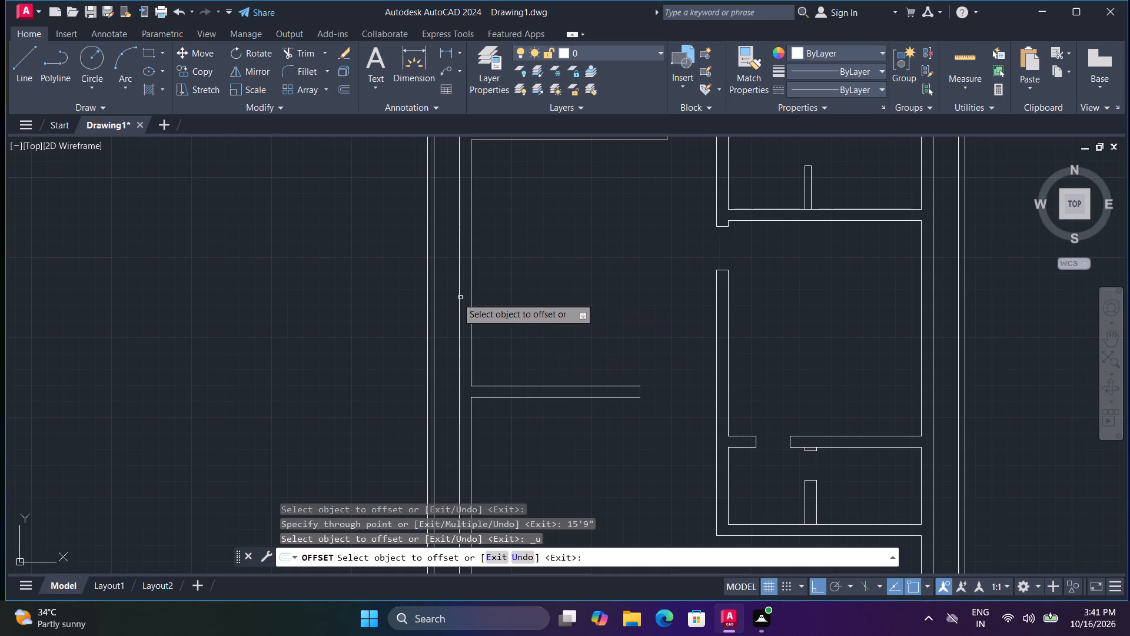
Offset the inner line of the outermost west boundary wall 15'9" to the right.
left_click(435, 291)
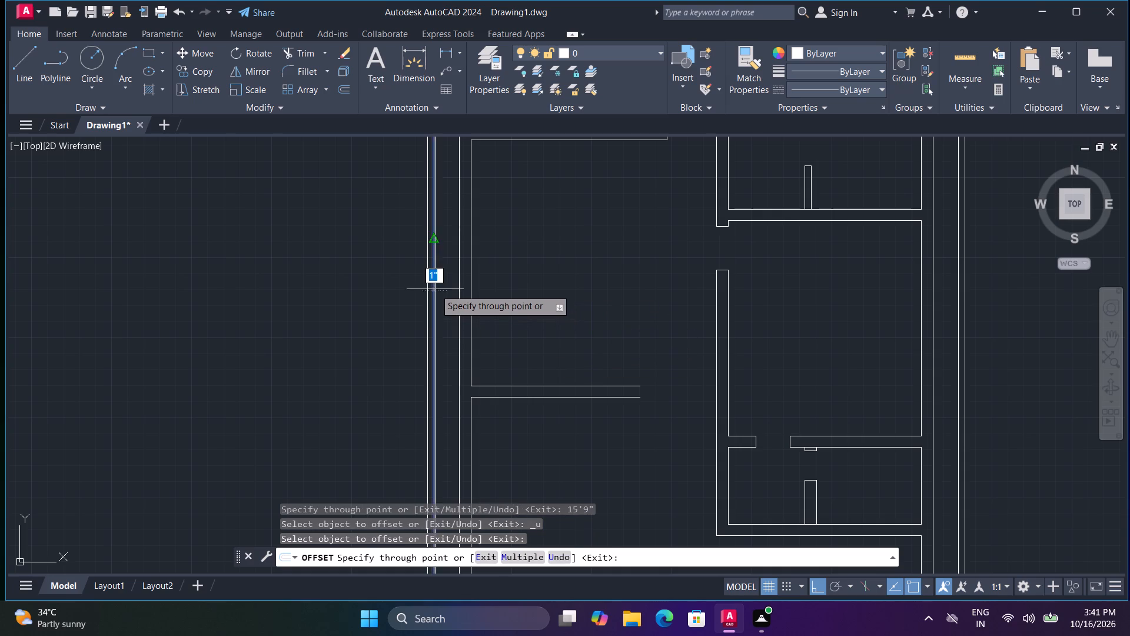
type("15")
key("apostrophe")
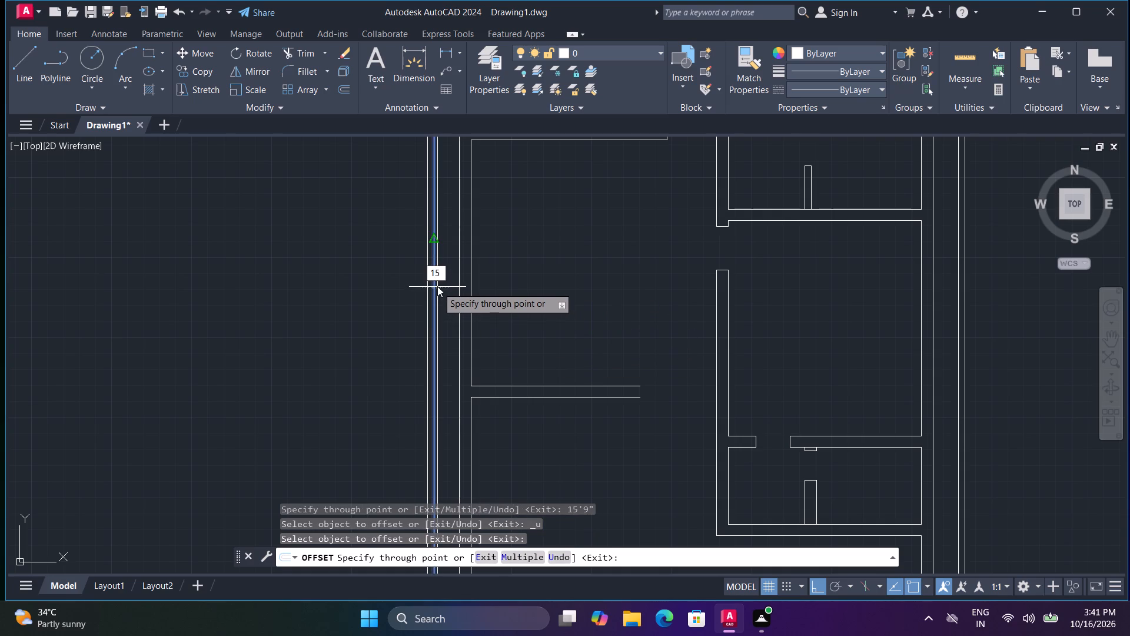
key("9")
key("shift+quotedbl")
key("Return")
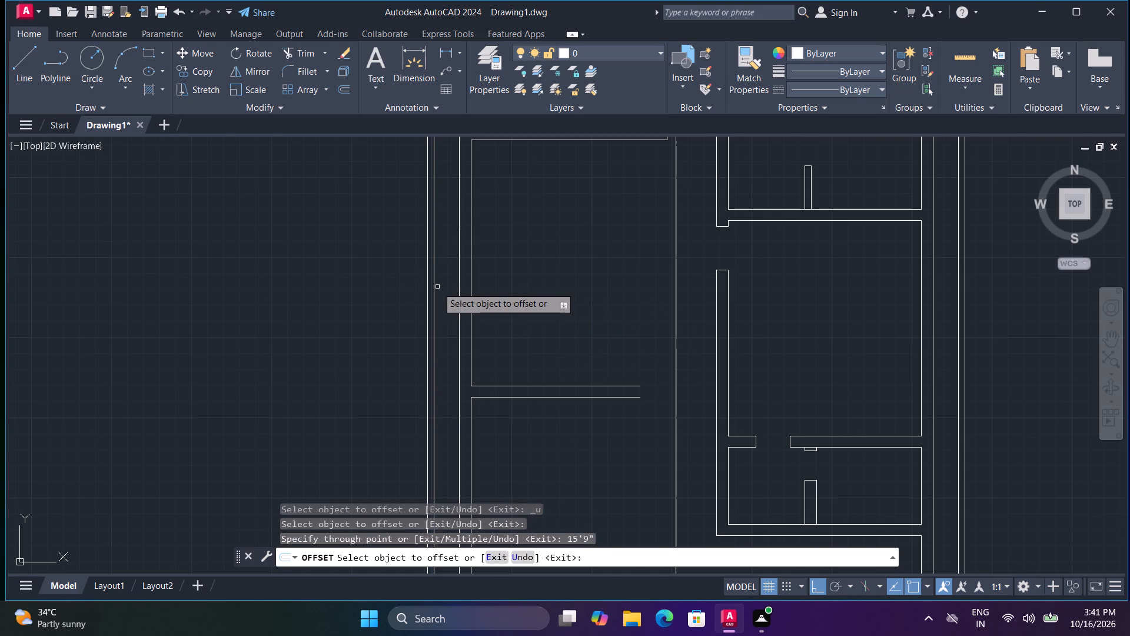
Undo the 15'9" offset of the west boundary line and leave the Offset command.
scroll(540, 279, "down", 1)
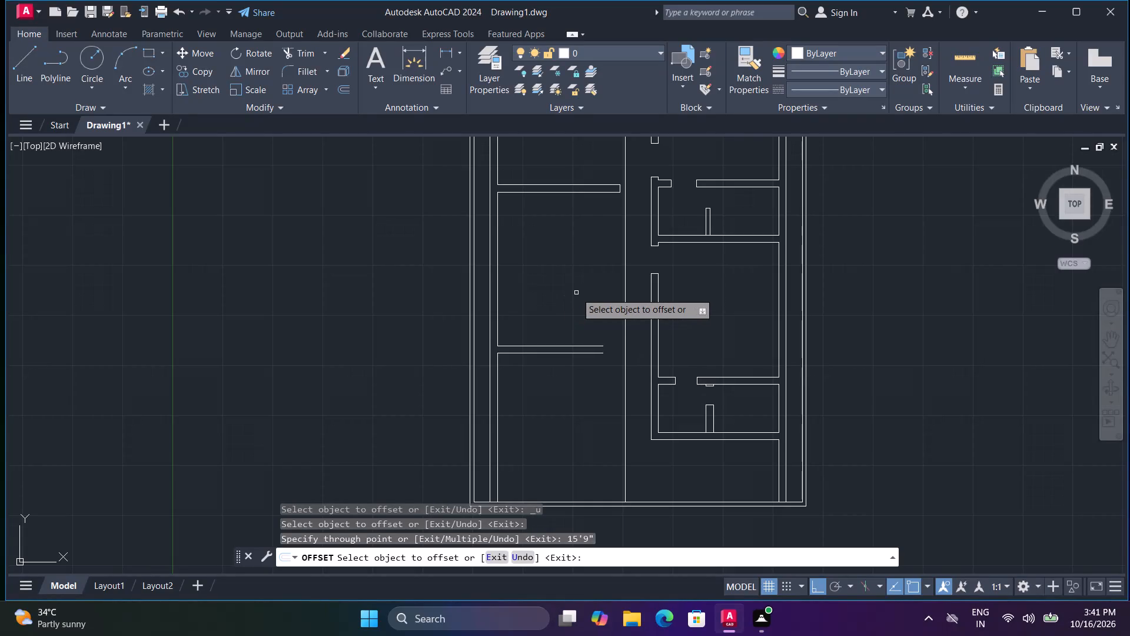
key("ctrl+z")
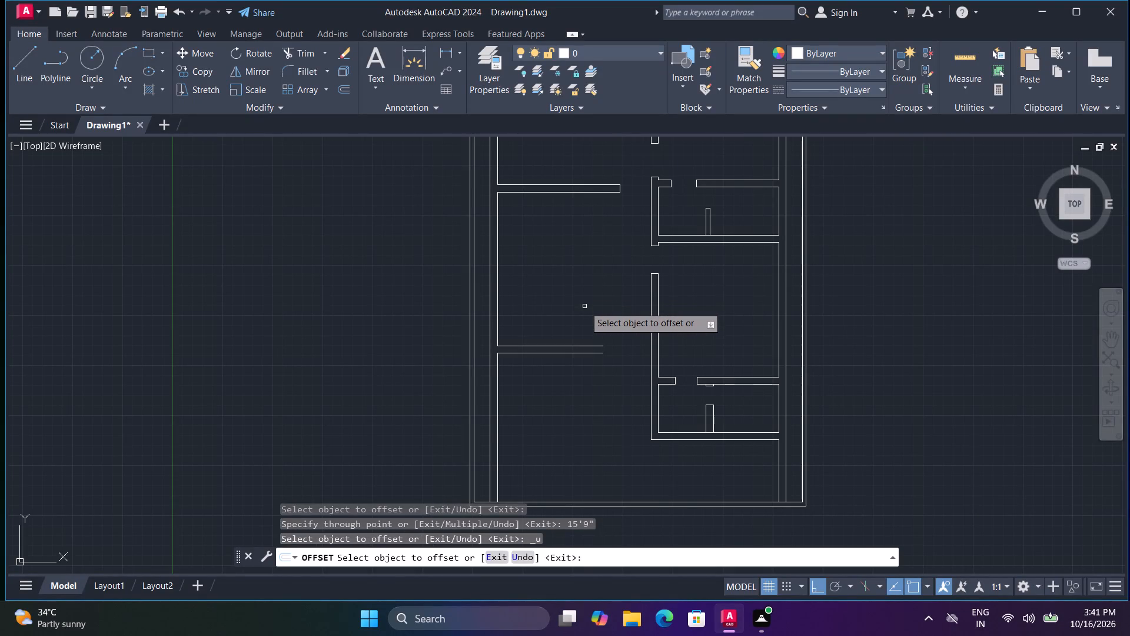
key("Escape")
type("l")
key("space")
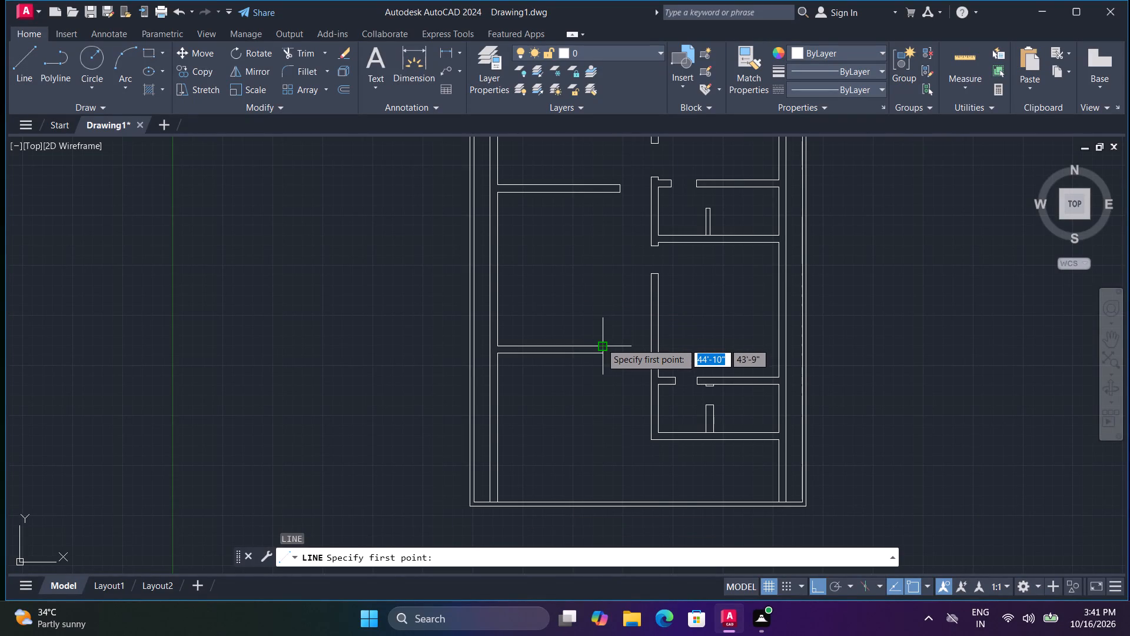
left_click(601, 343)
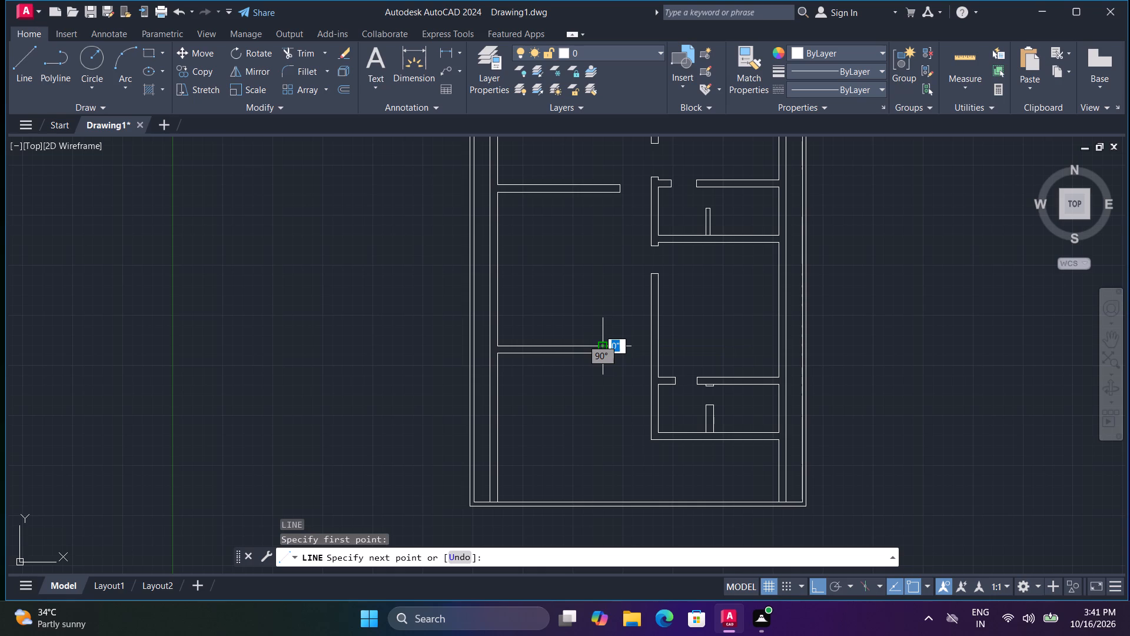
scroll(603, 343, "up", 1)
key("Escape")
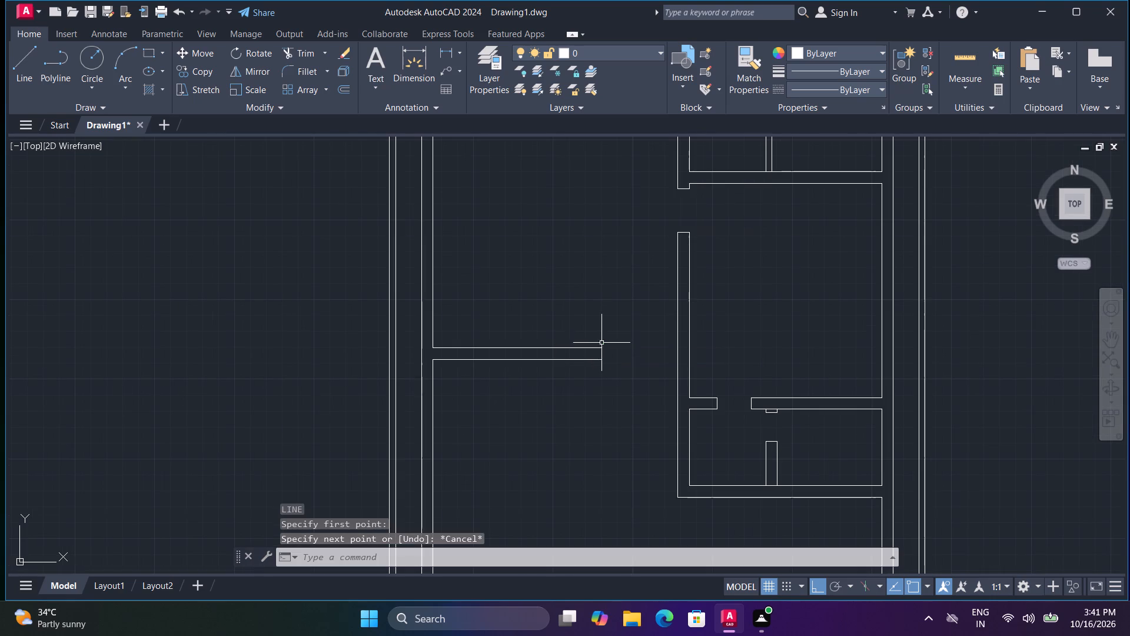
Draw a 9" vertical line closing the open east end of the lower horizontal wall.
scroll(592, 330, "down", 1)
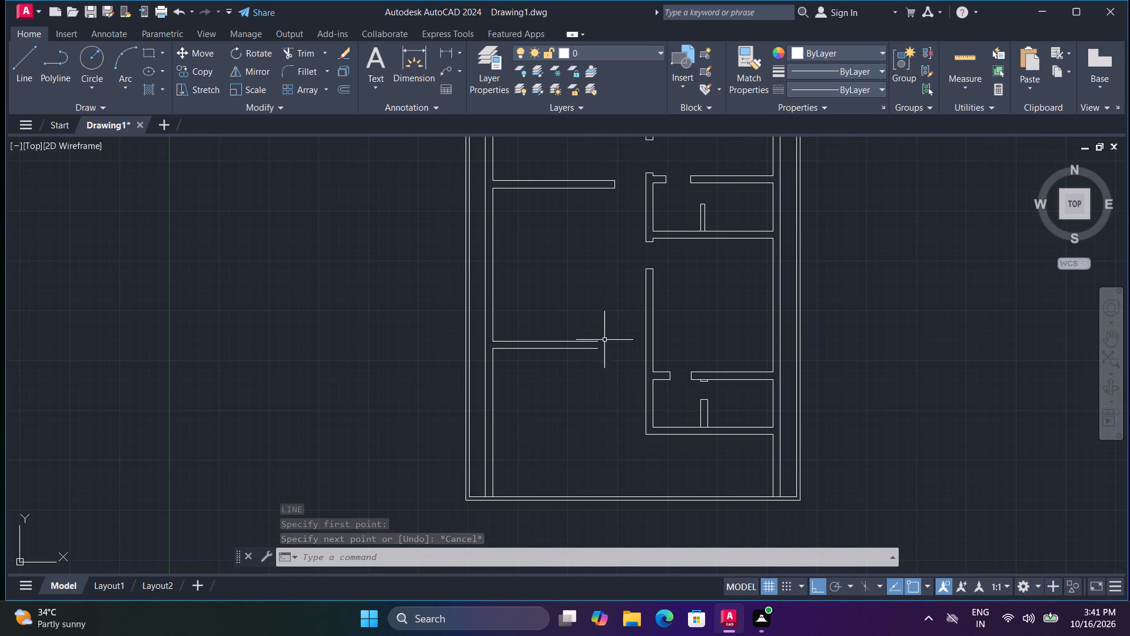
scroll(606, 340, "up", 1)
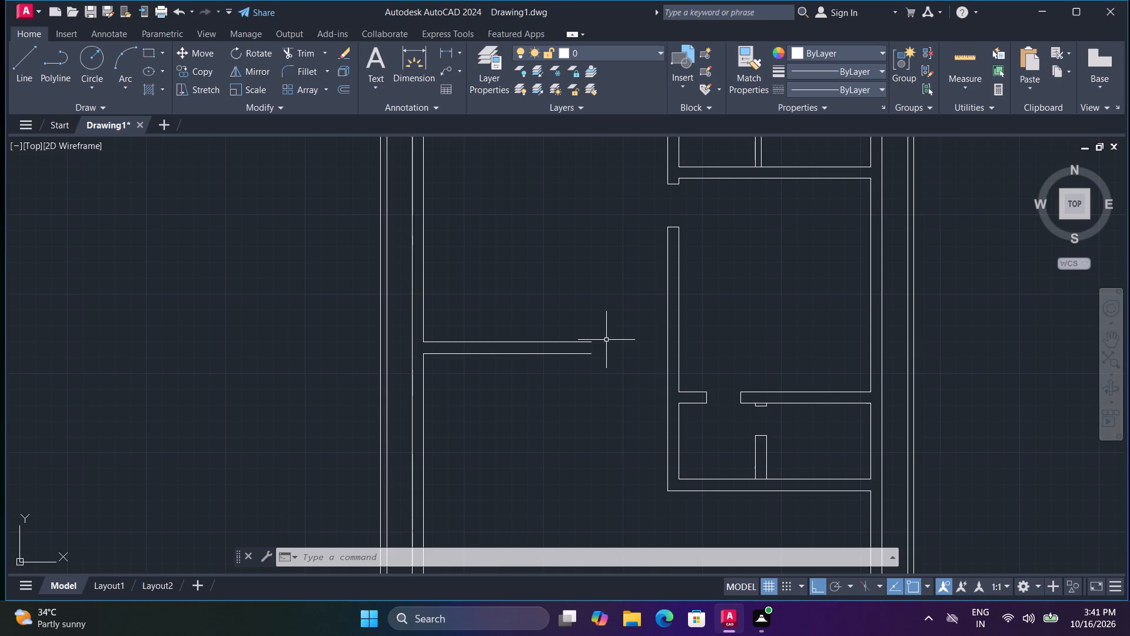
type("l")
key("space")
left_click(594, 343)
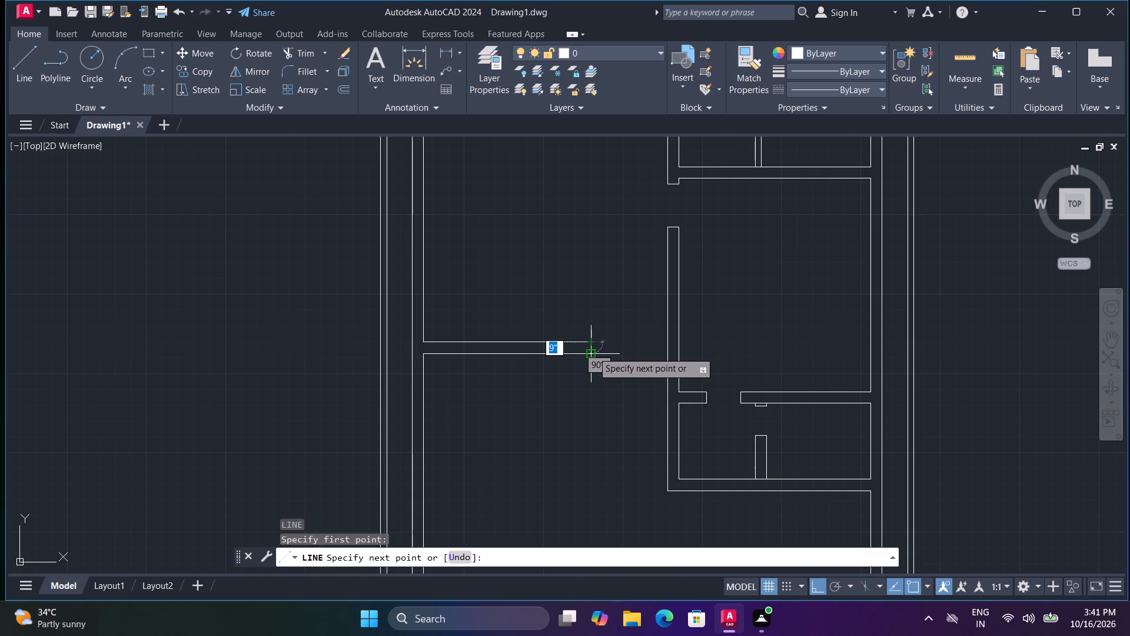
left_click(591, 353)
key("space")
Draw a stub outline, about 3" by 9", on the central vertical wall's west face, aligned with the lower horizontal wall, running its bottom edge past the wall.
scroll(591, 354, "down", 3)
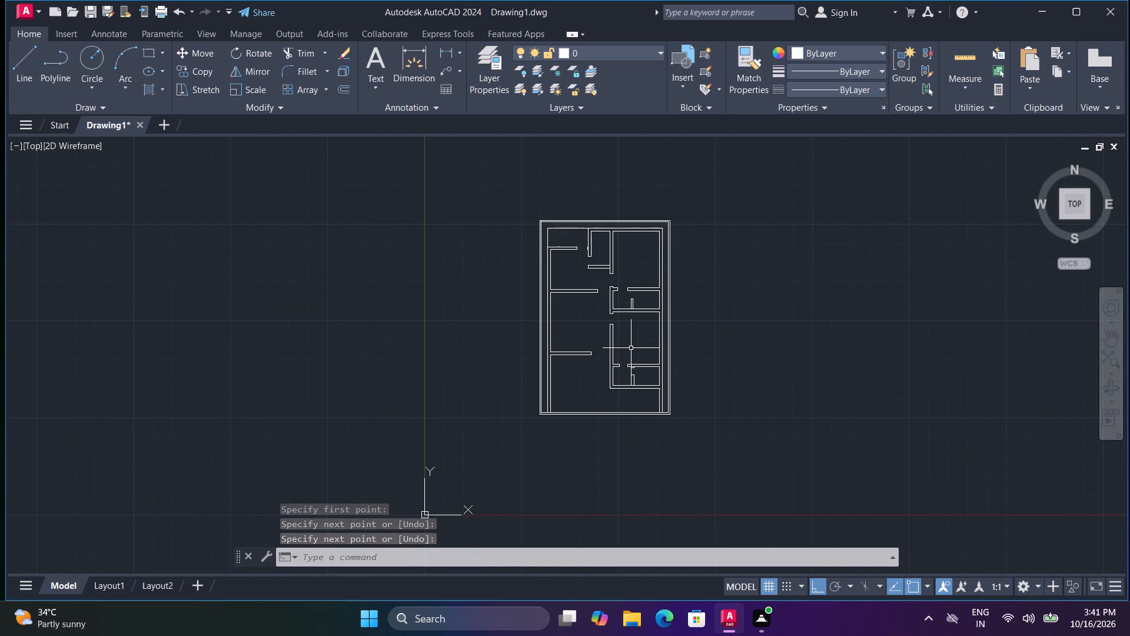
scroll(631, 348, "up", 3)
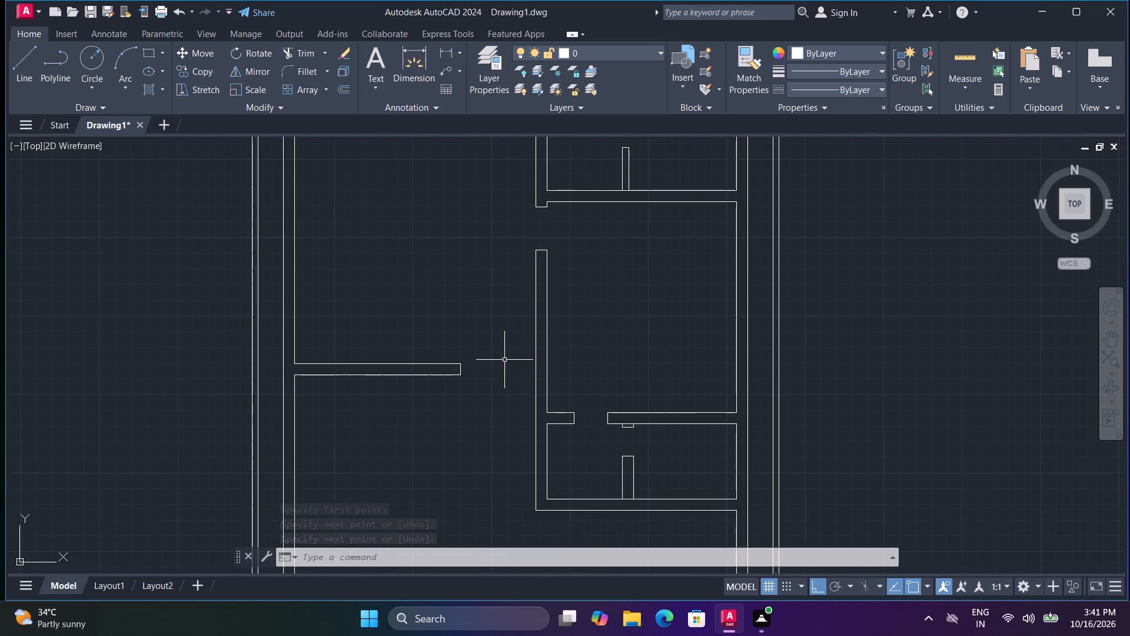
scroll(504, 359, "up", 2)
type("l")
key("space")
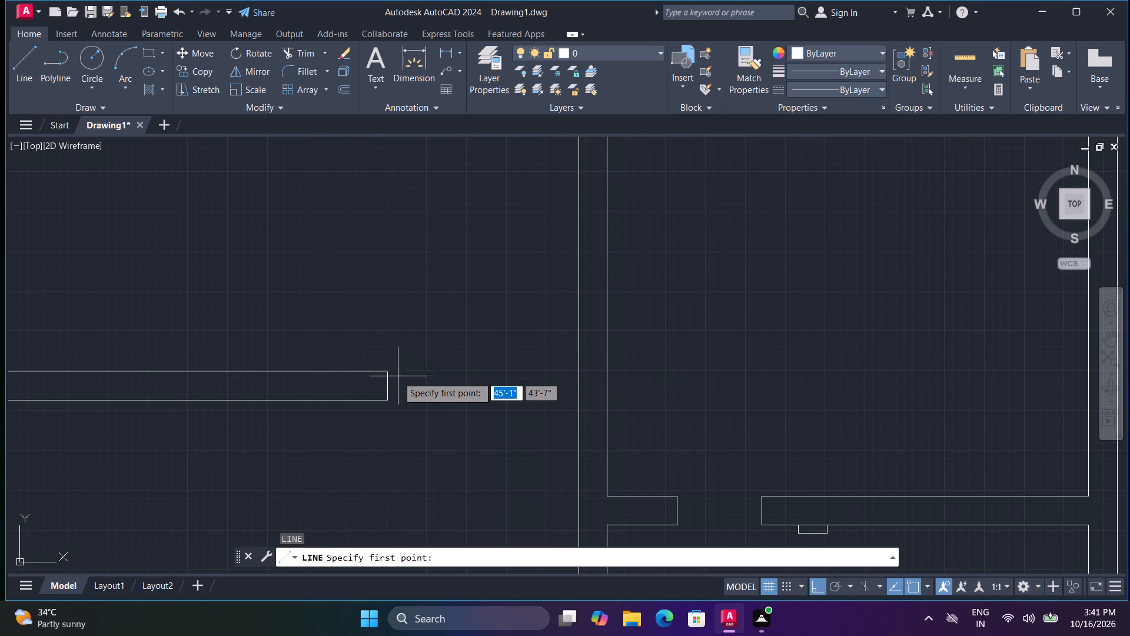
left_click(580, 375)
left_click(568, 374)
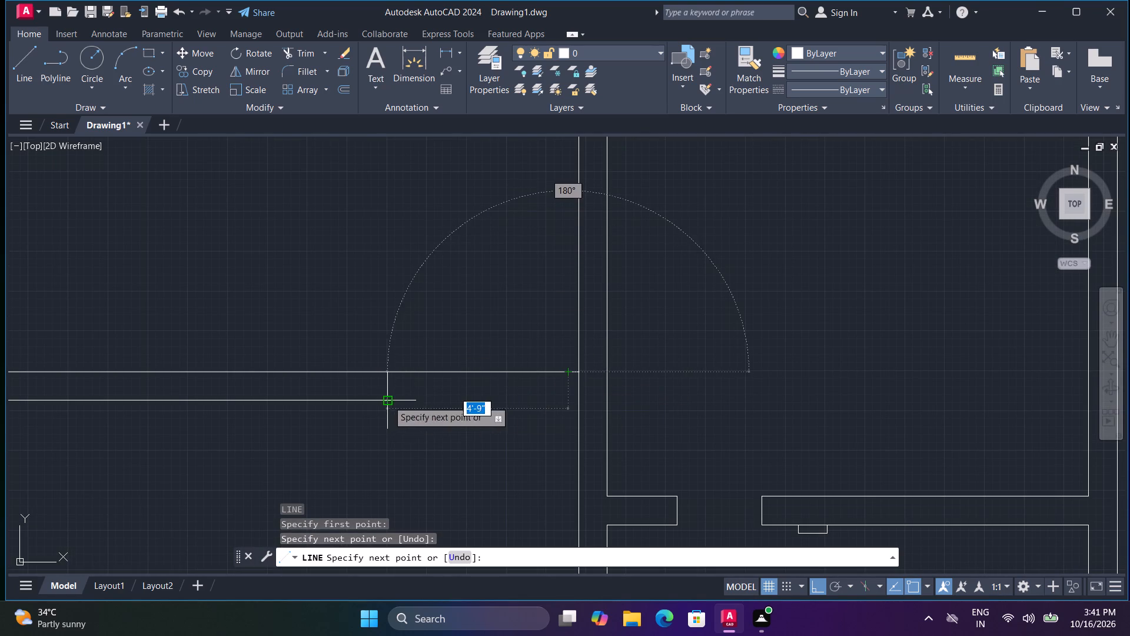
left_click(567, 402)
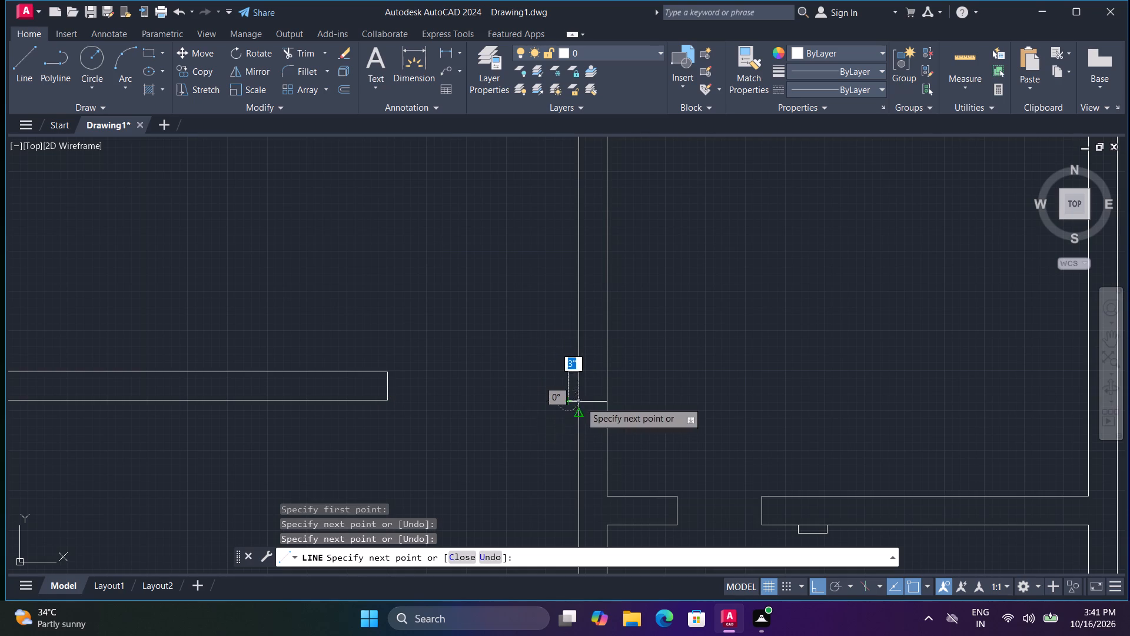
left_click(648, 403)
key("Escape")
Trim the stub's bottom line where it crosses and extends beyond the central vertical wall.
type("tr")
key("space")
left_click(633, 400)
left_click(590, 400)
scroll(593, 400, "down", 3)
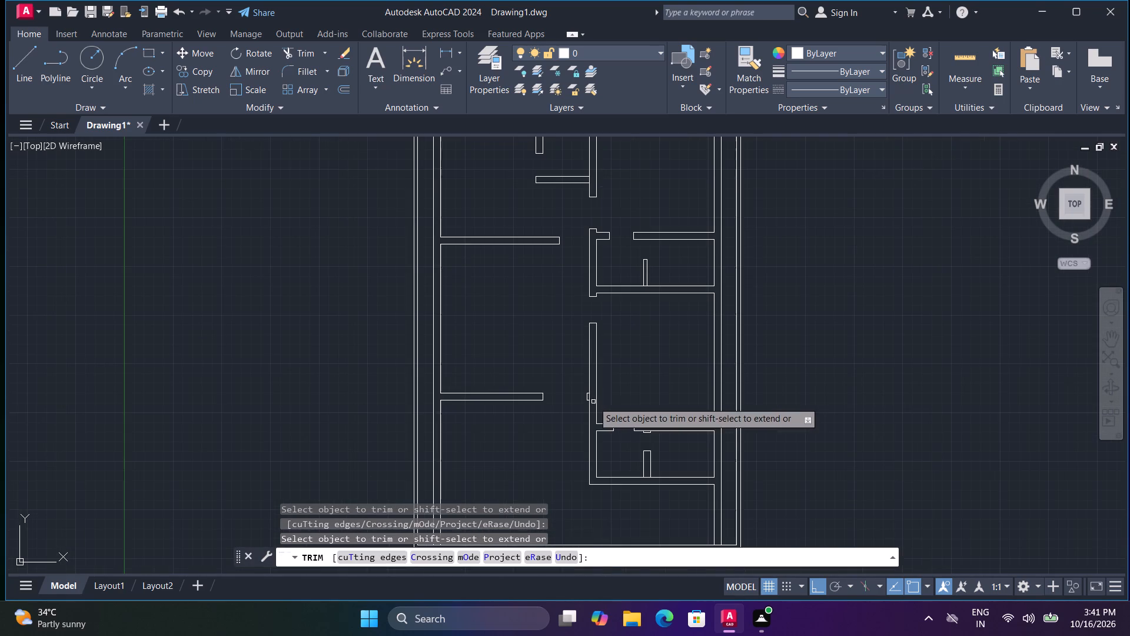
key("Escape")
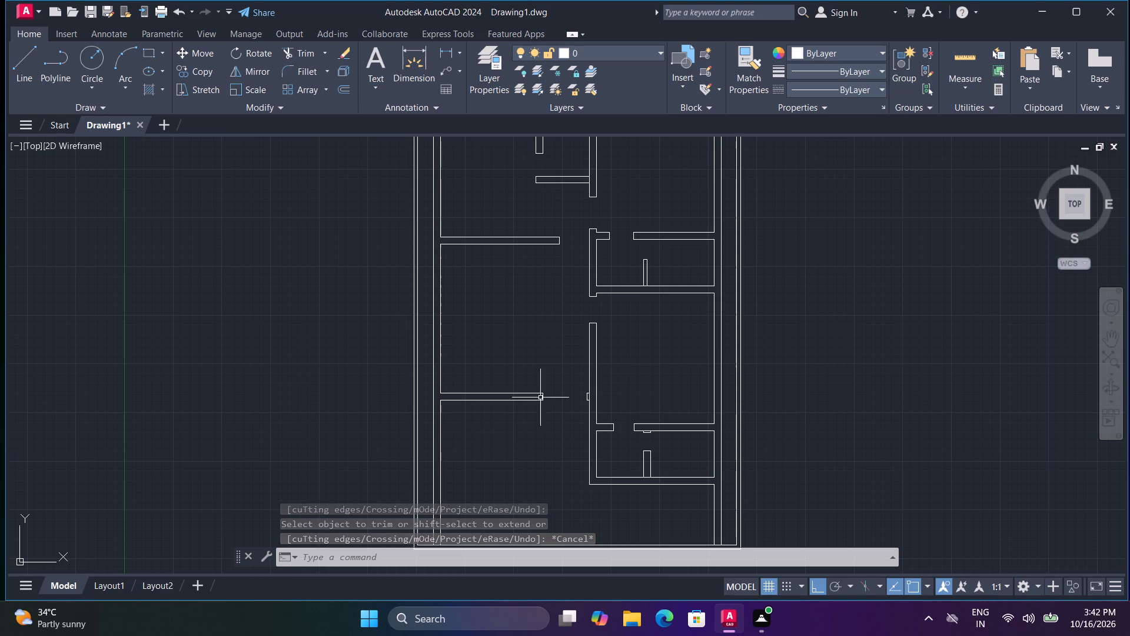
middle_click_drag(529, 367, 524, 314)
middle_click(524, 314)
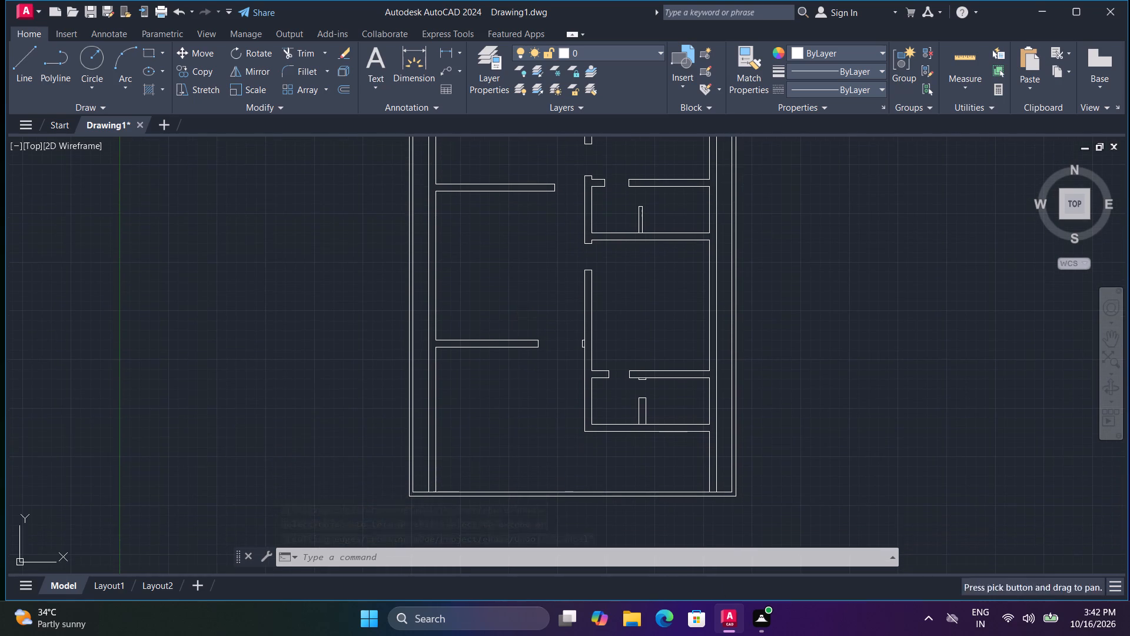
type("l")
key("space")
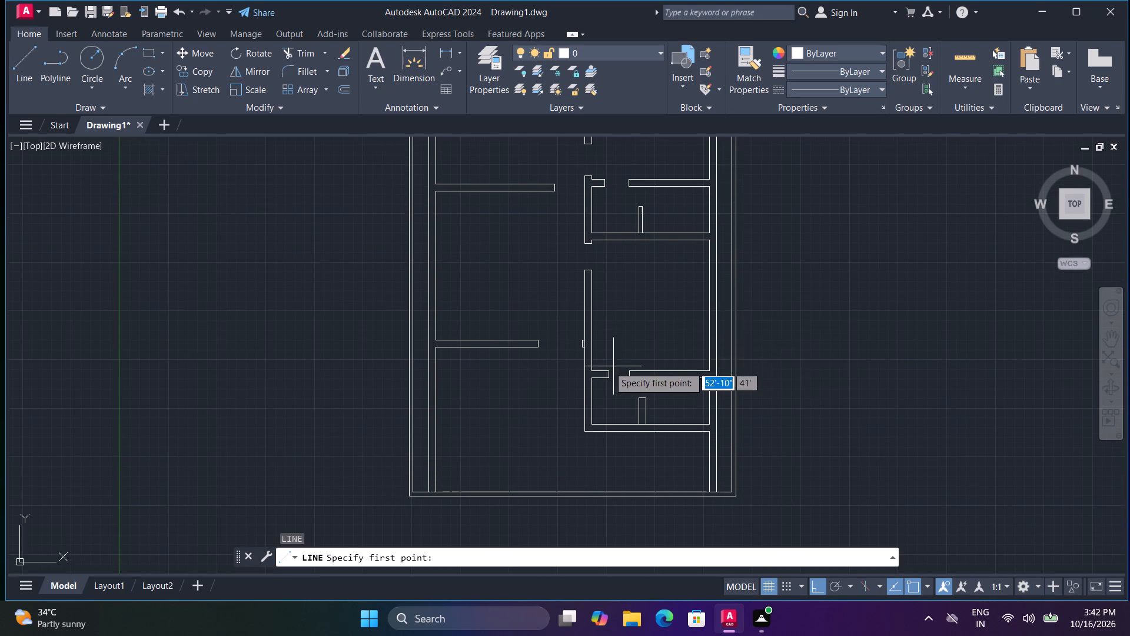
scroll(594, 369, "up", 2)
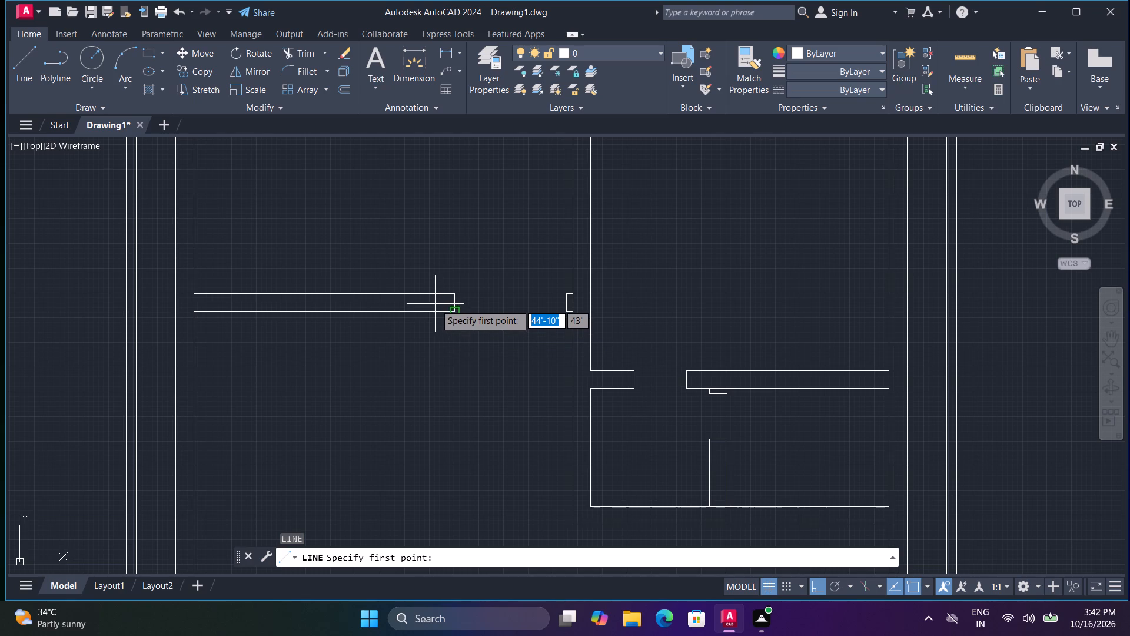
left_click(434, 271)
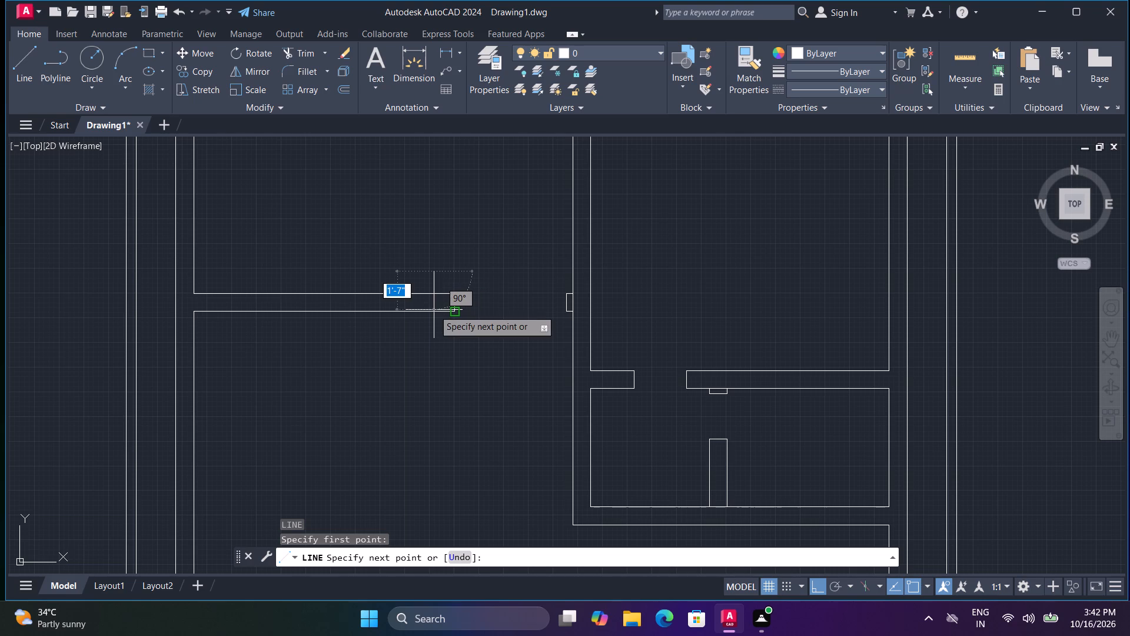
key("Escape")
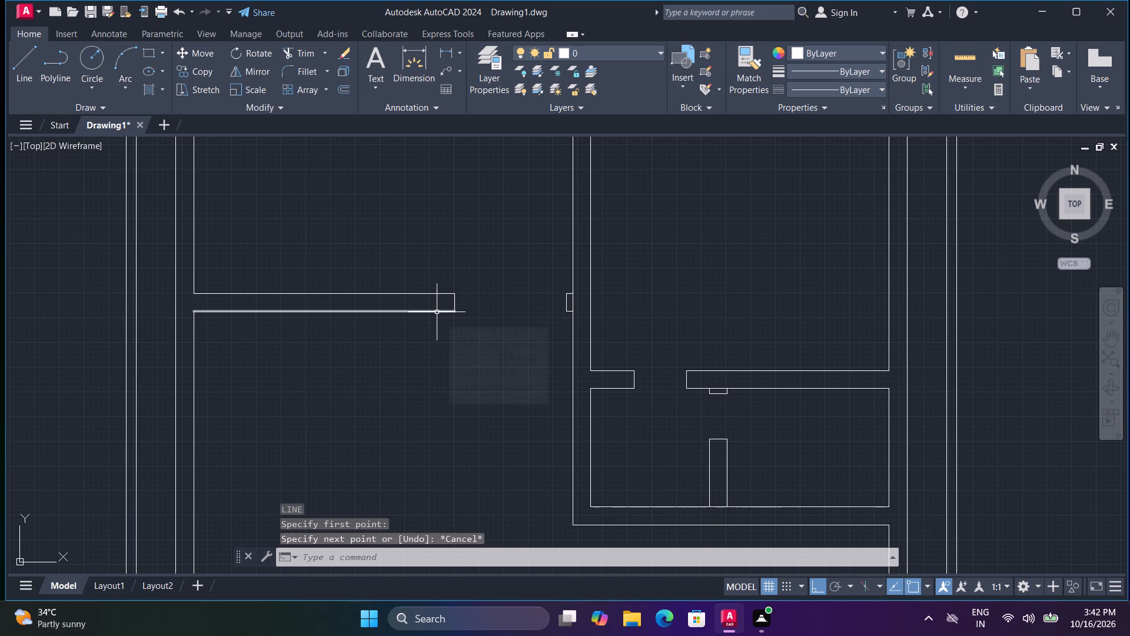
Draw a 5' line straight down from the lower corner of the lower horizontal wall's east end.
scroll(437, 314, "up", 2)
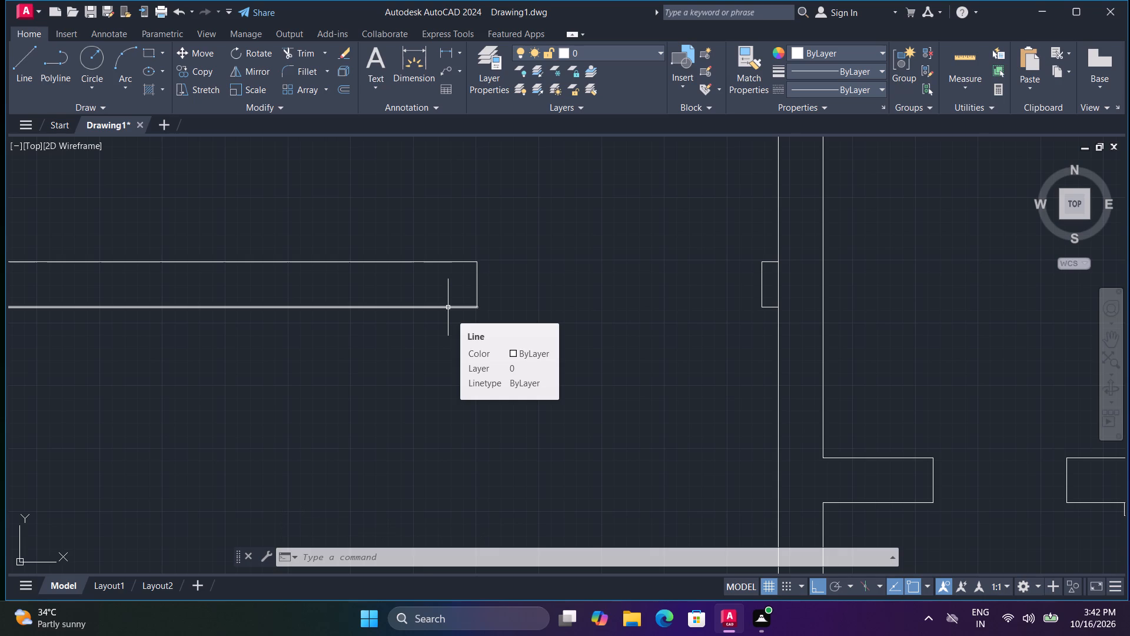
key("space")
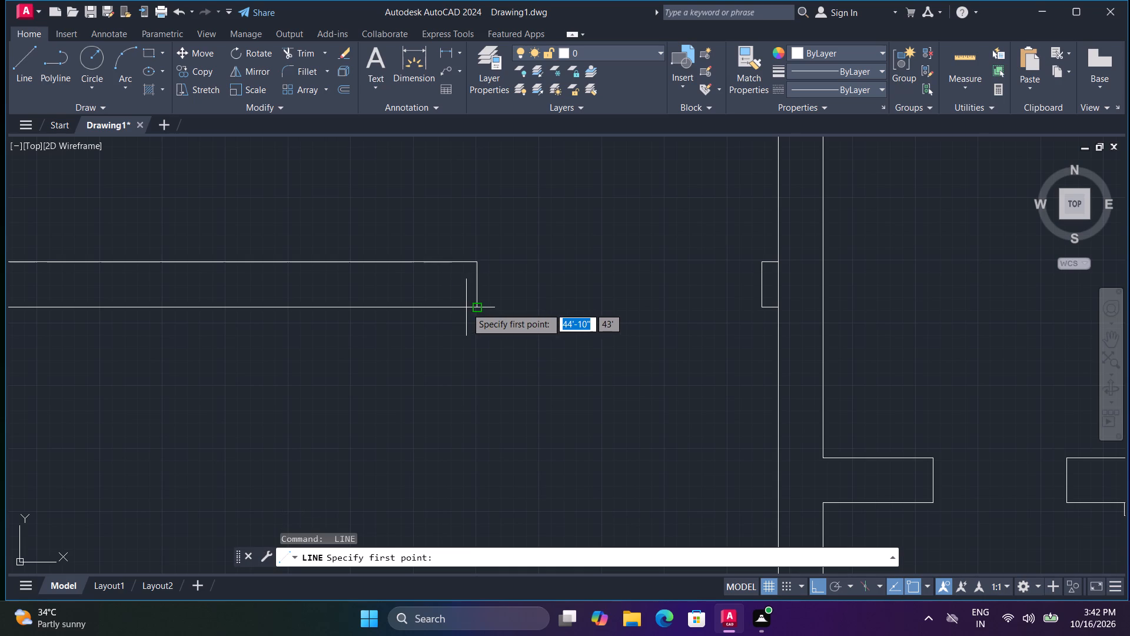
left_click(478, 307)
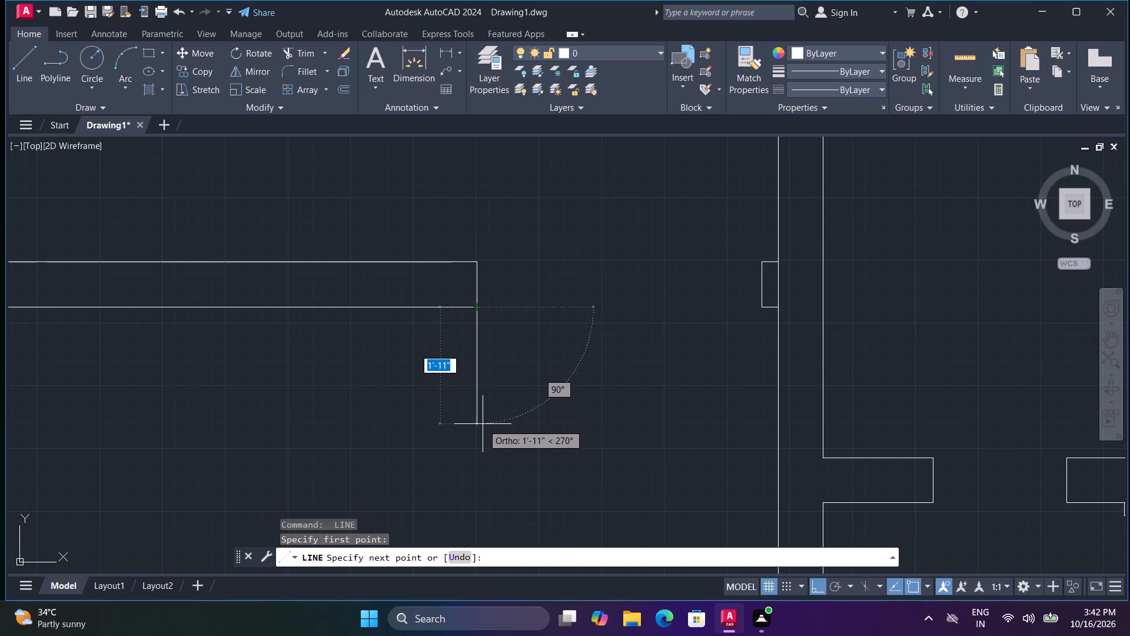
key("5")
key("apostrophe")
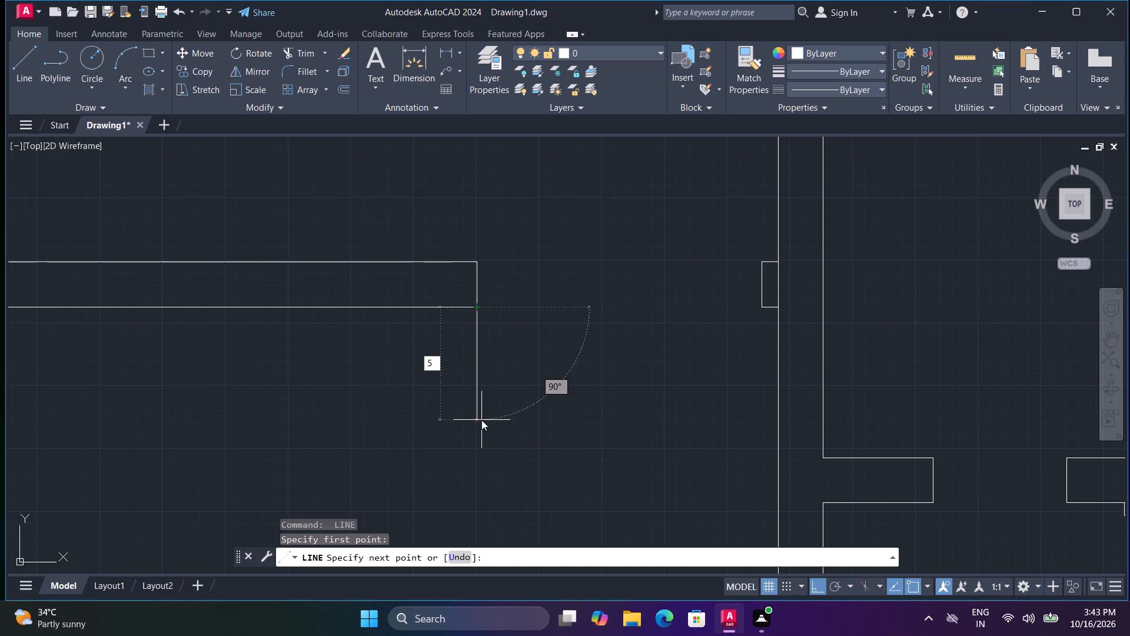
key("Up")
key("Return")
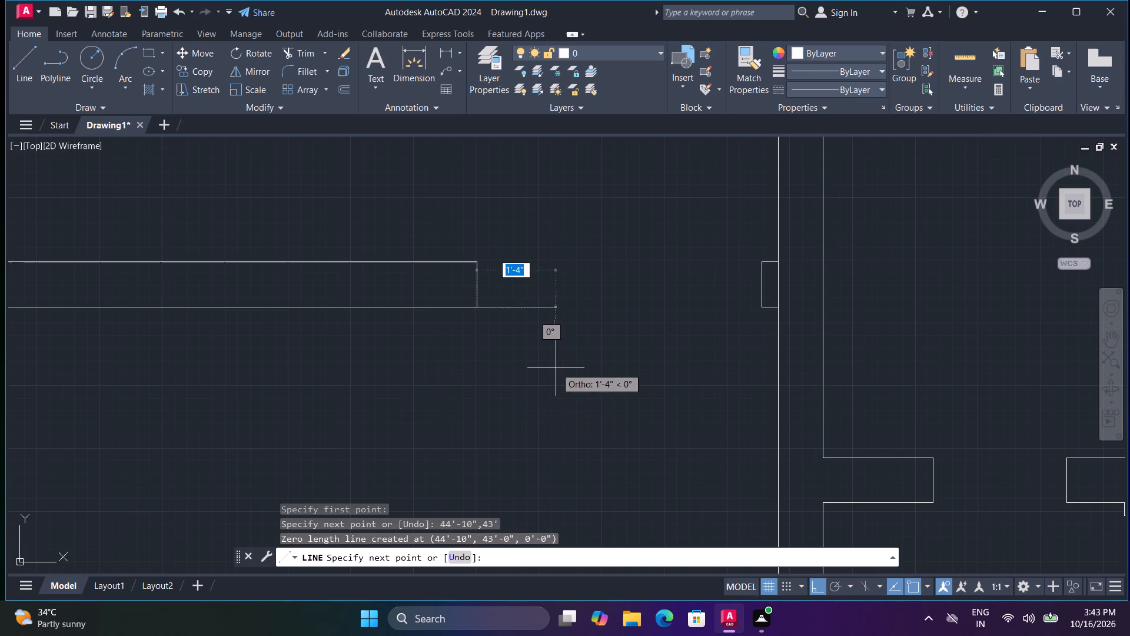
key("5")
key("apostrophe")
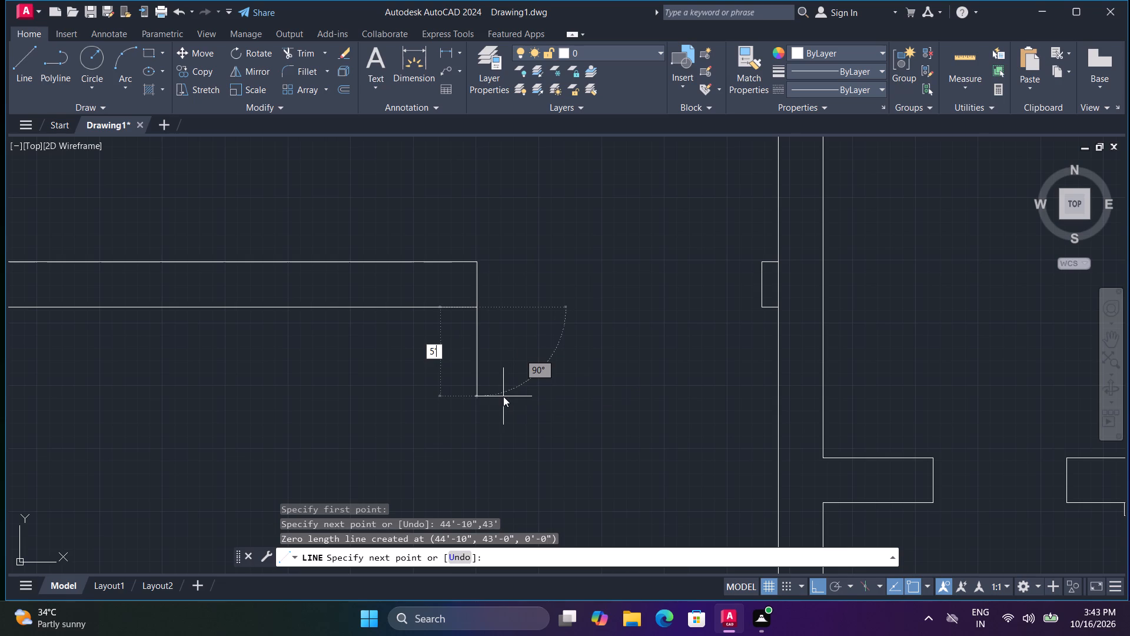
key("Return")
Continue the line 5' east from its lower end to the central vertical wall and end the command.
scroll(509, 401, "down", 3)
middle_click_drag(501, 402, 470, 300)
middle_click(470, 297)
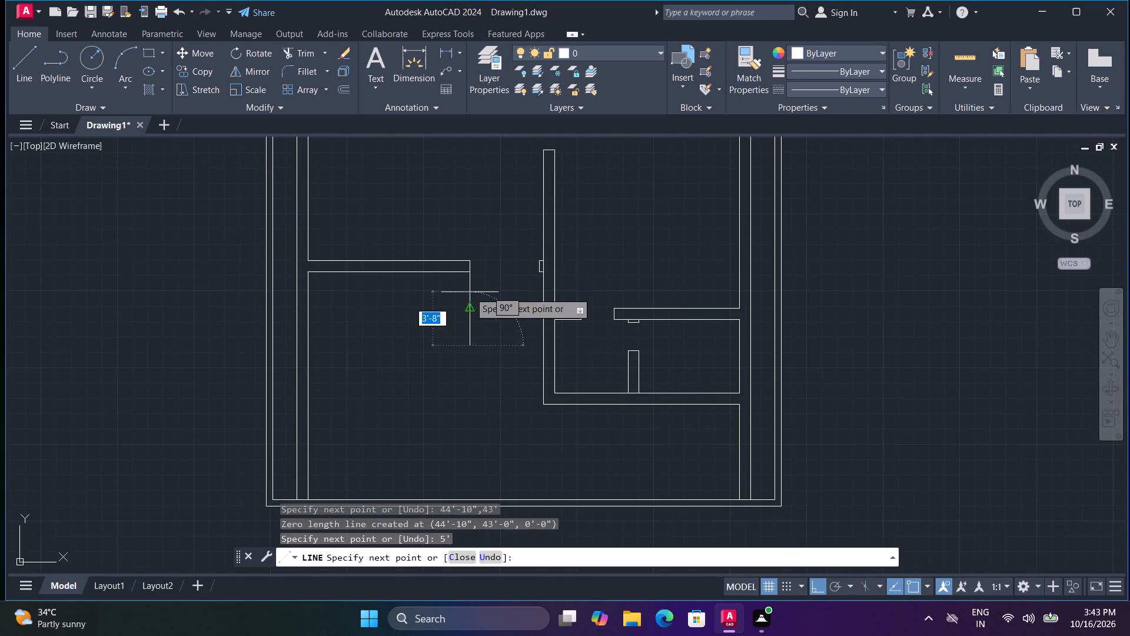
scroll(474, 298, "up", 1)
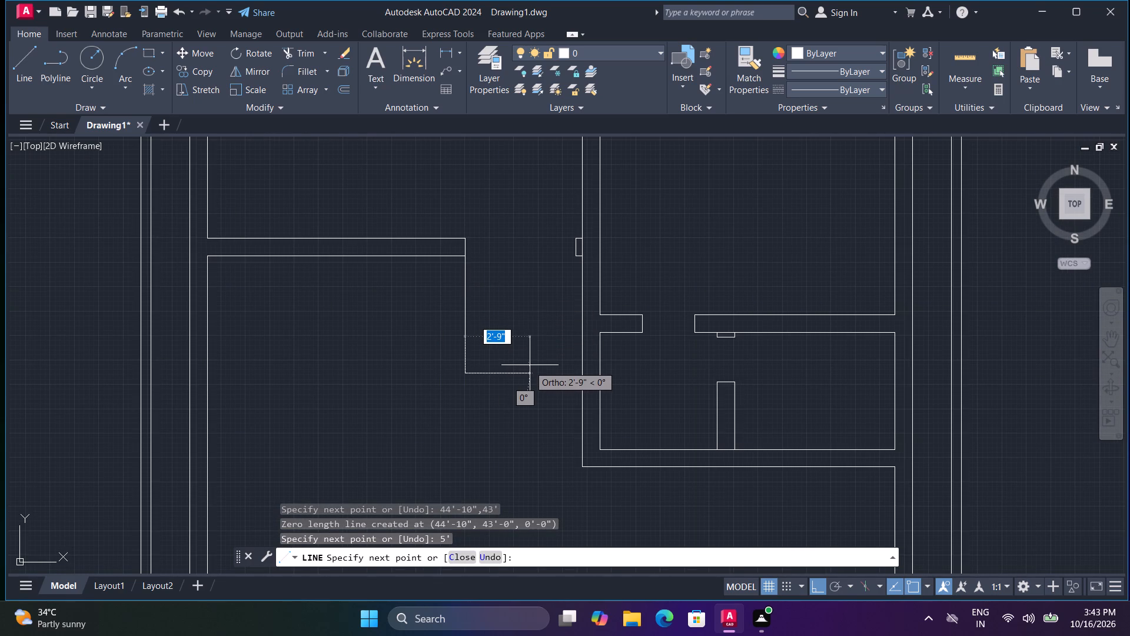
key("5")
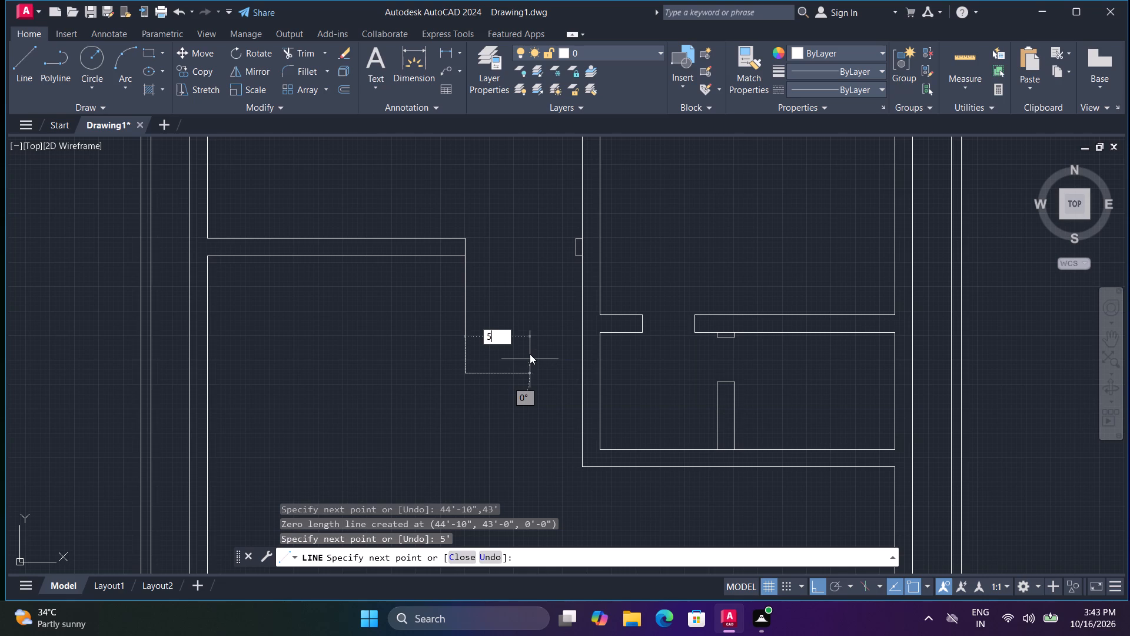
key("apostrophe")
key("Return")
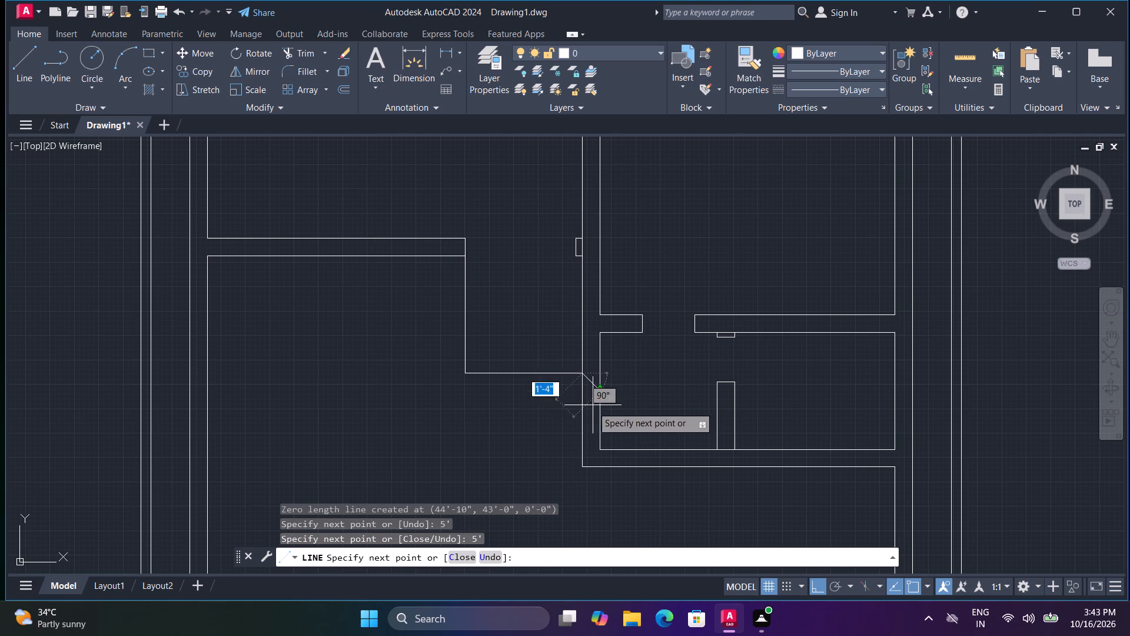
key("Escape")
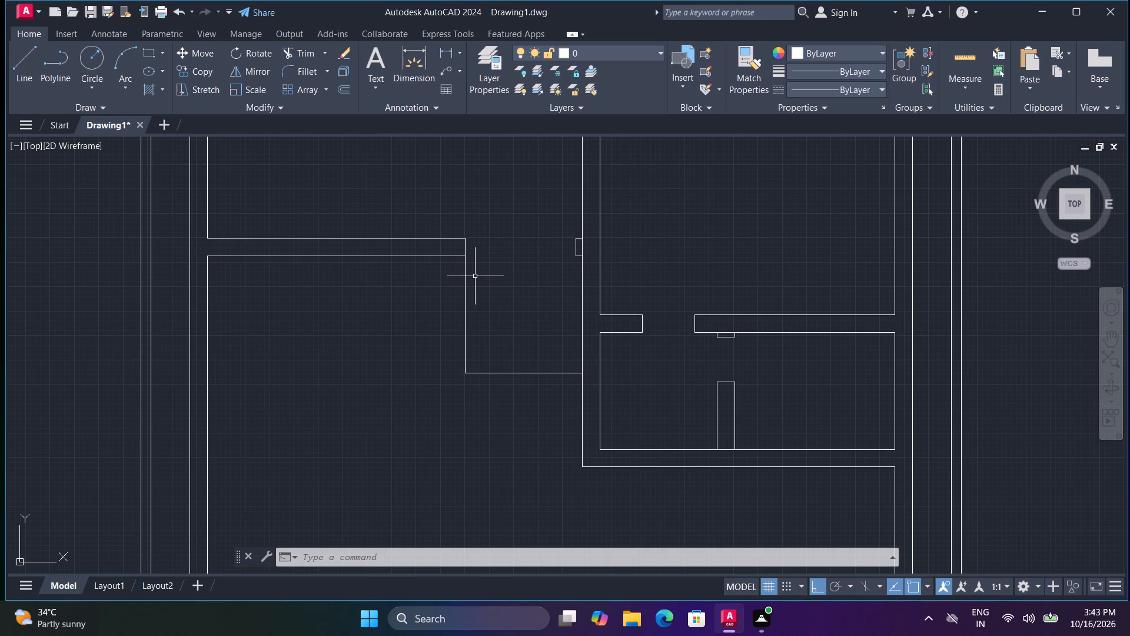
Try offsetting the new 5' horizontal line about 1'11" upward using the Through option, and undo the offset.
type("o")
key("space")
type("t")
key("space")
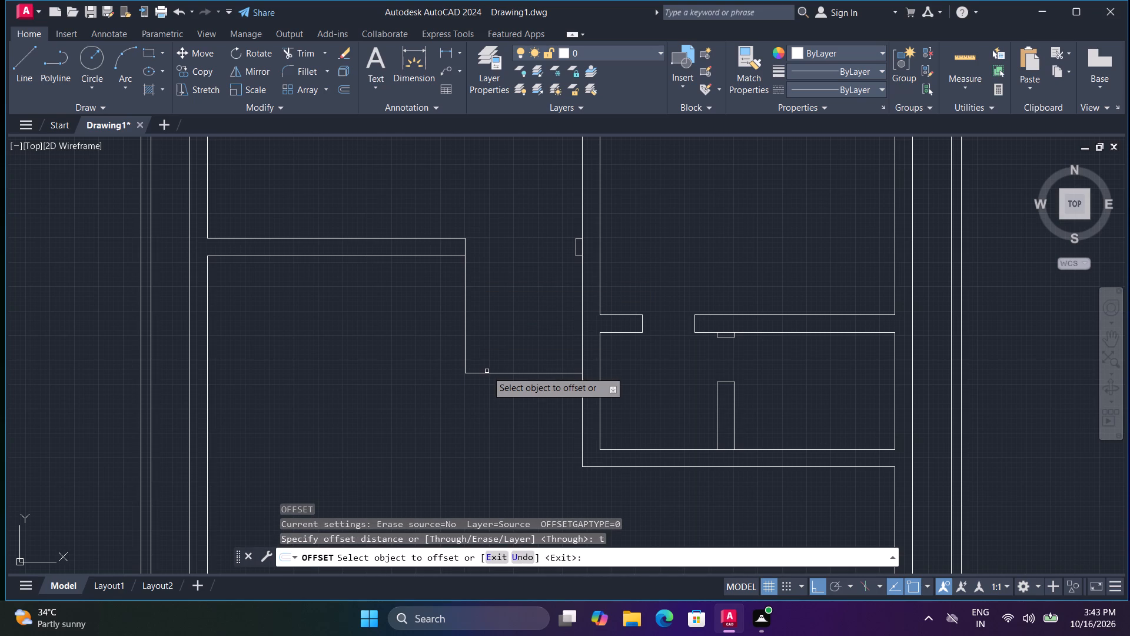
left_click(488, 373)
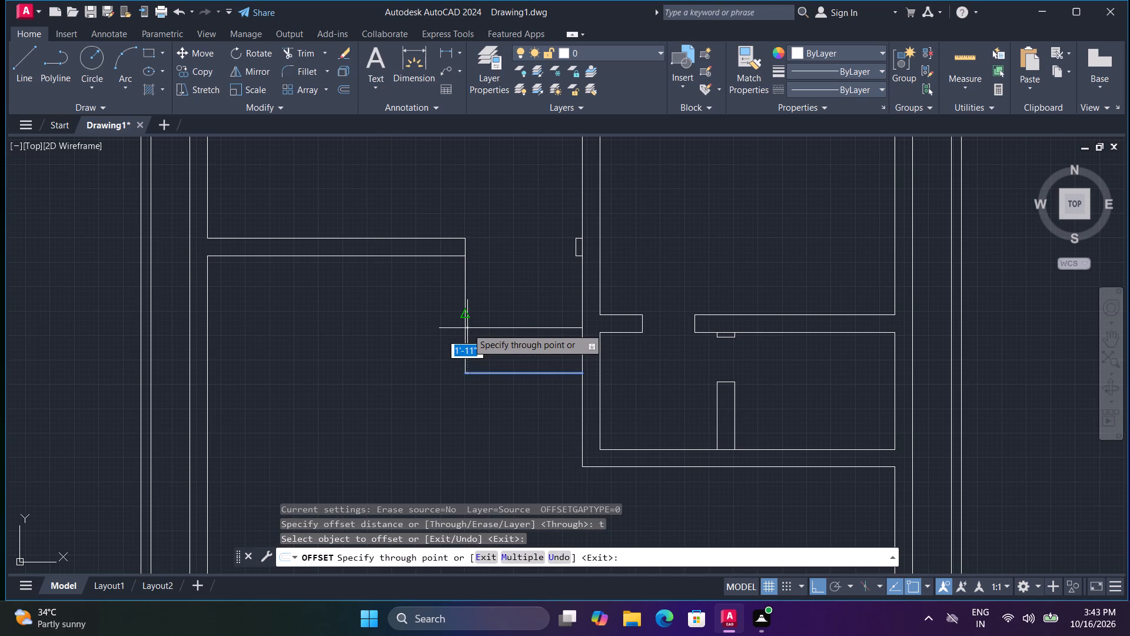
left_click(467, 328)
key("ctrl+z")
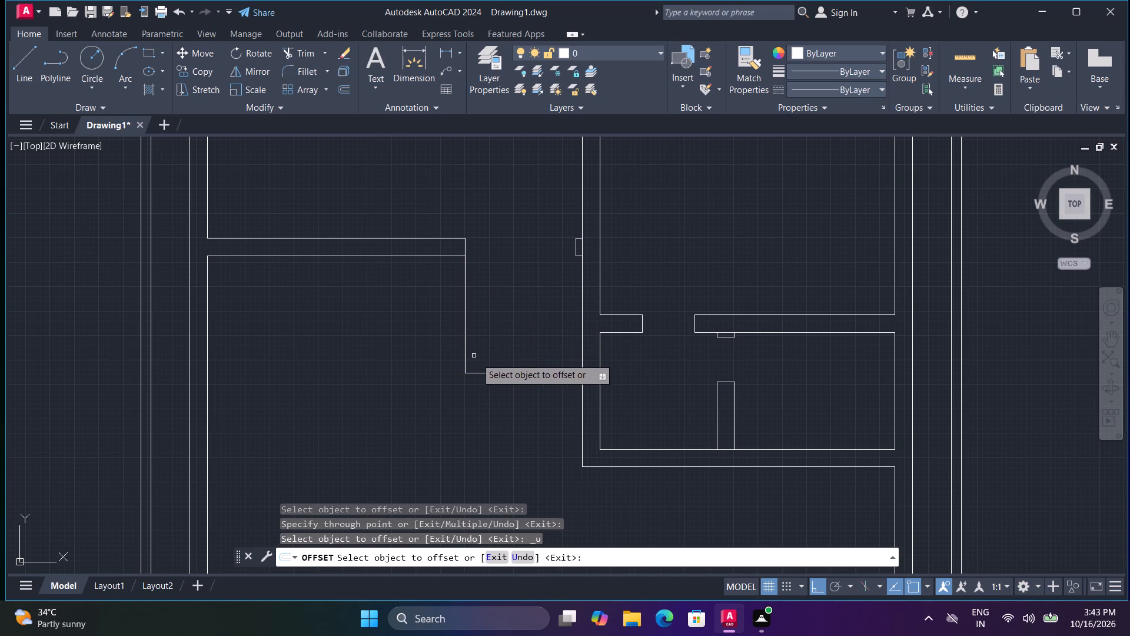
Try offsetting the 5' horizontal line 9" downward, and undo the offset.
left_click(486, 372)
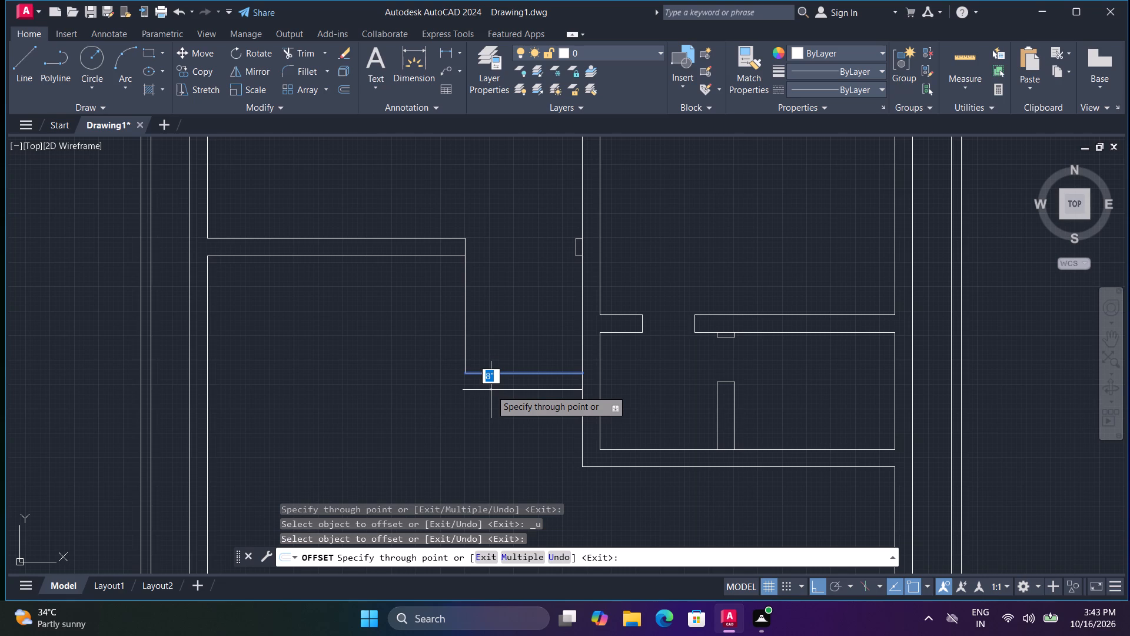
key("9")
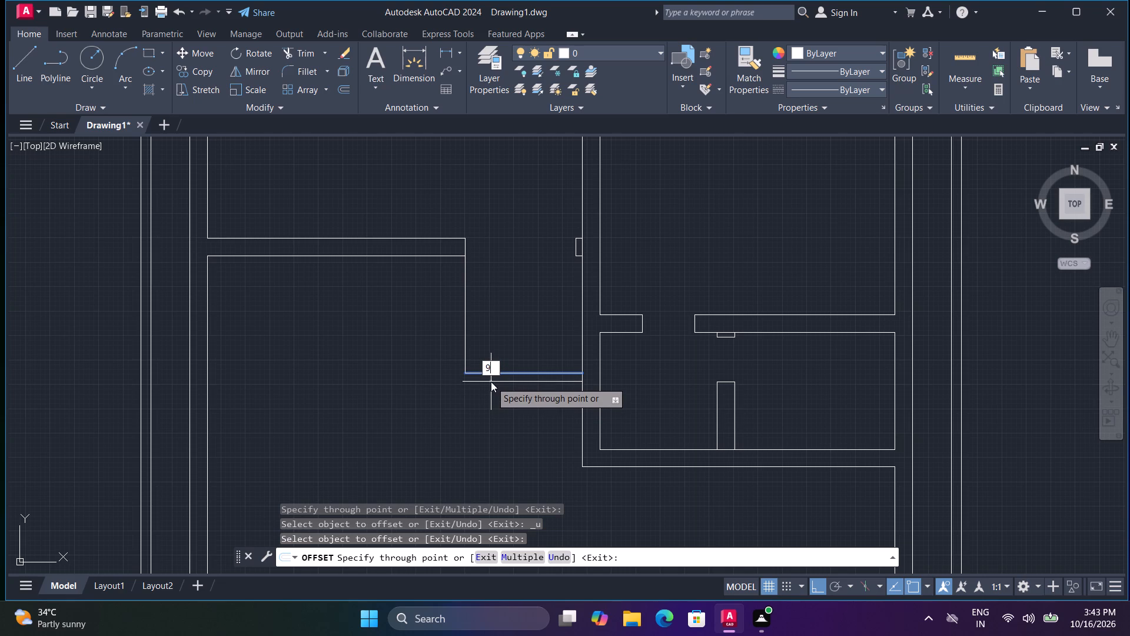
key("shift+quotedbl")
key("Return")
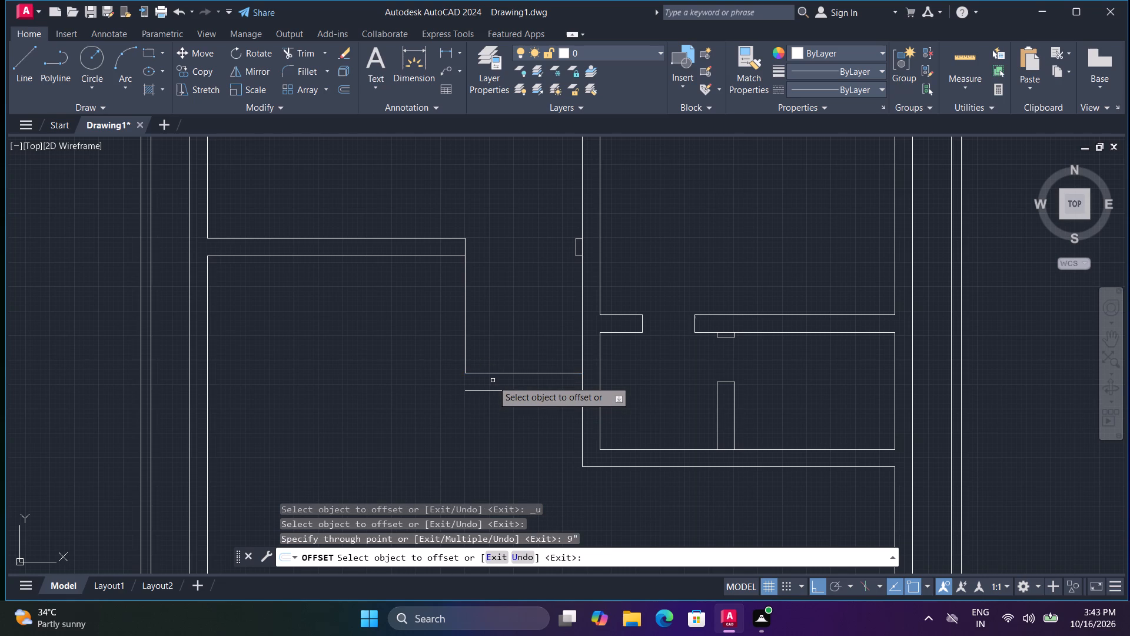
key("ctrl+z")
Offset the 5' horizontal line downward twice at 15" spacing.
left_click(491, 374)
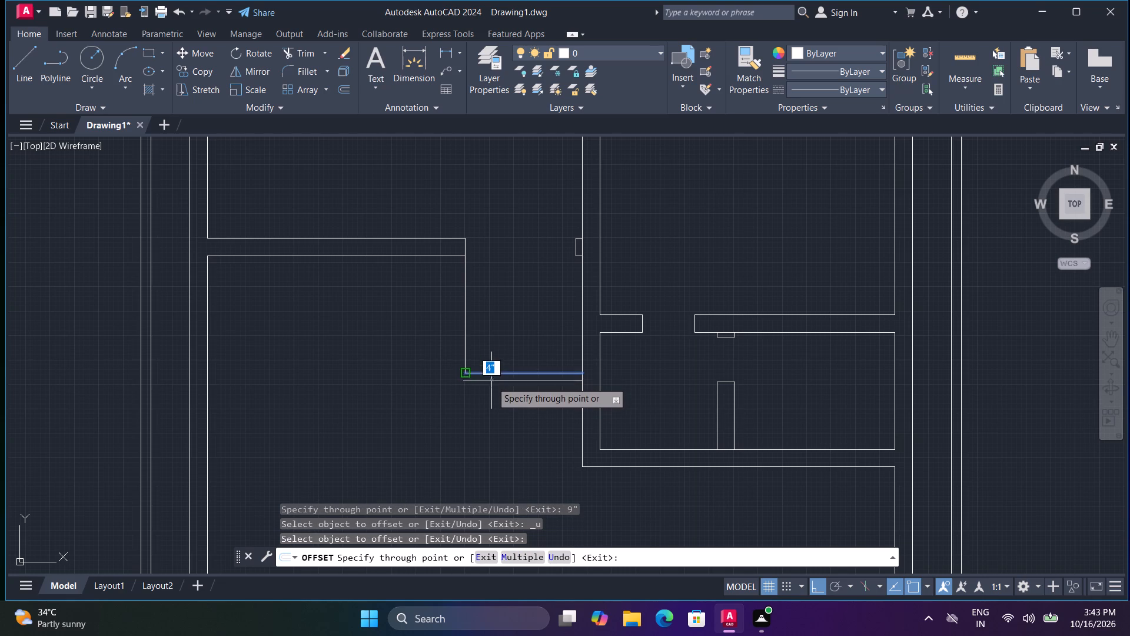
type("15")
key("shift+quotedbl")
key("Return")
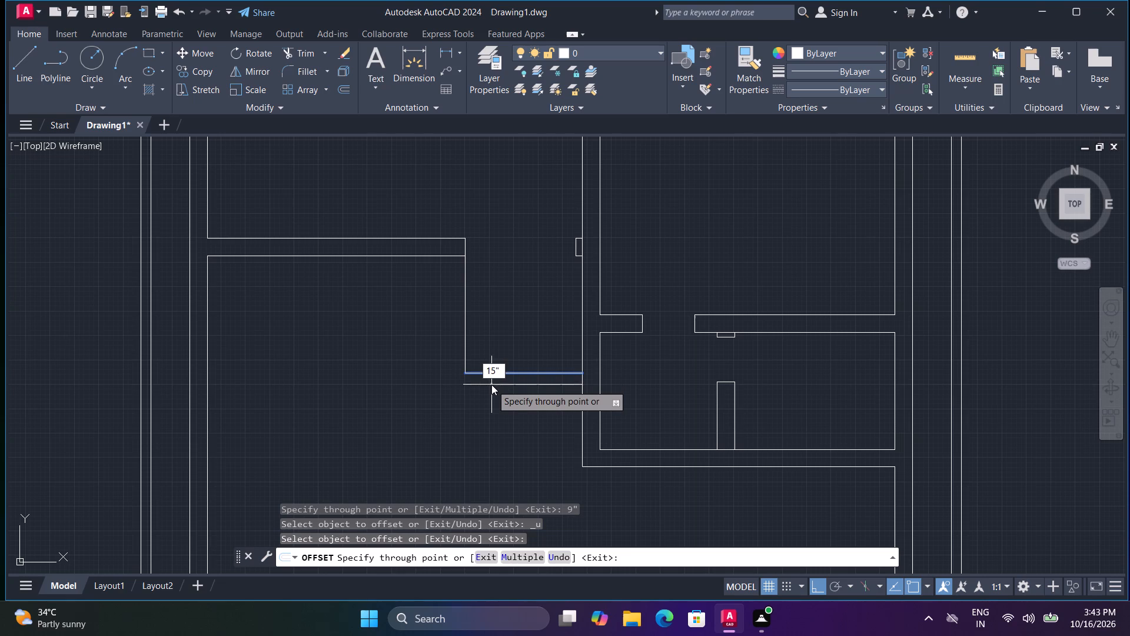
left_click(500, 403)
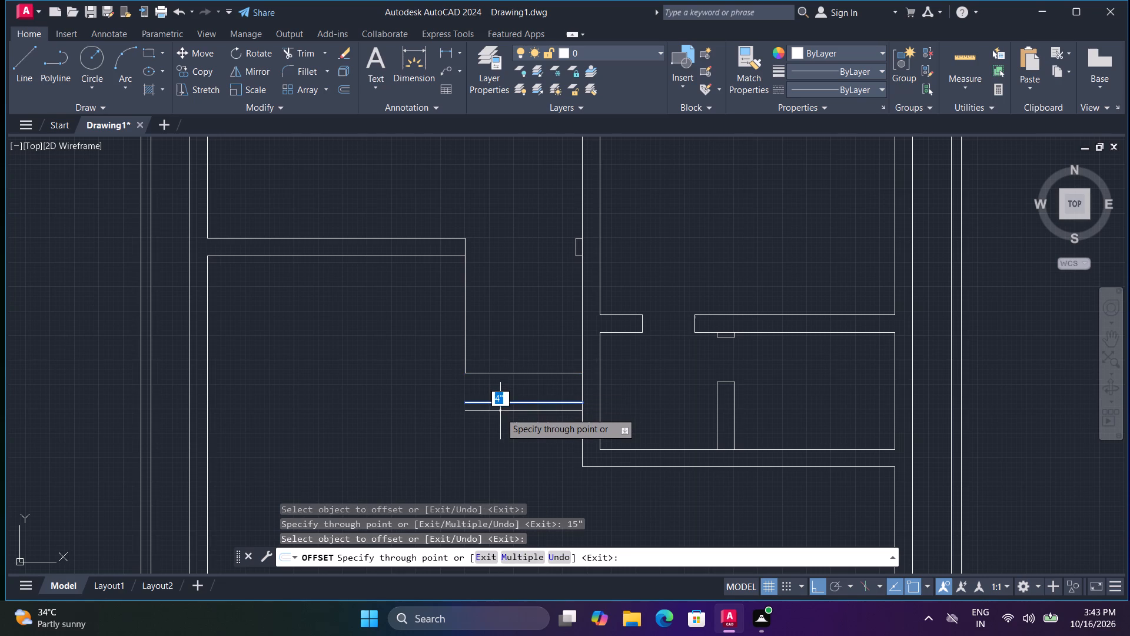
key("1")
key("5")
key("shift+quotedbl")
key("Return")
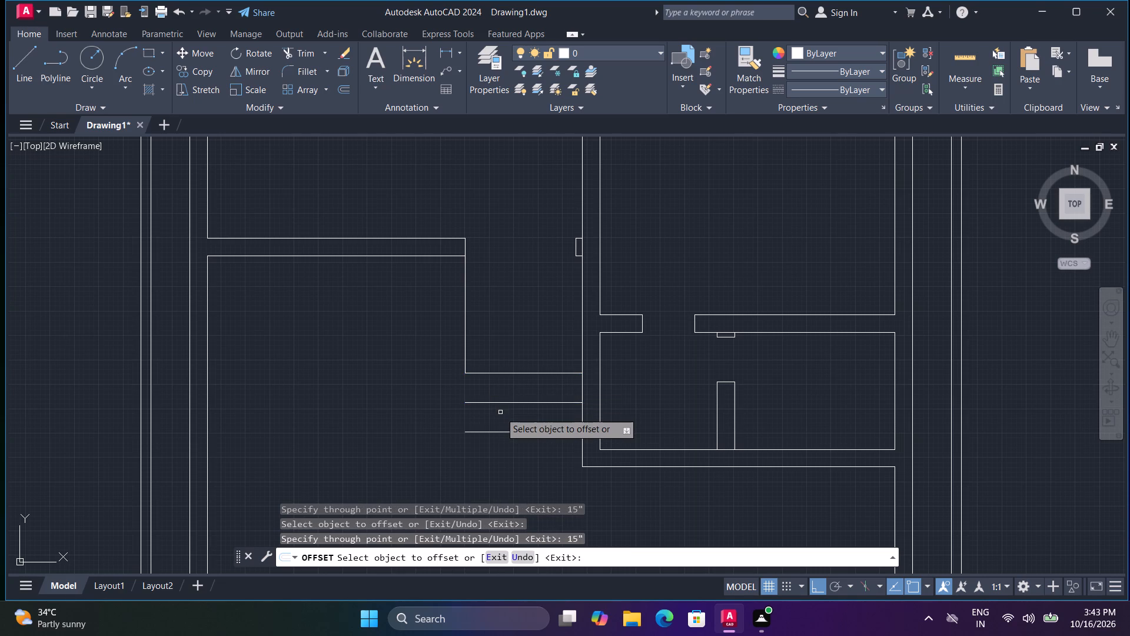
Offset the enclosure's 5' vertical line west twice at 15" spacing and end the Offset command.
left_click(464, 332)
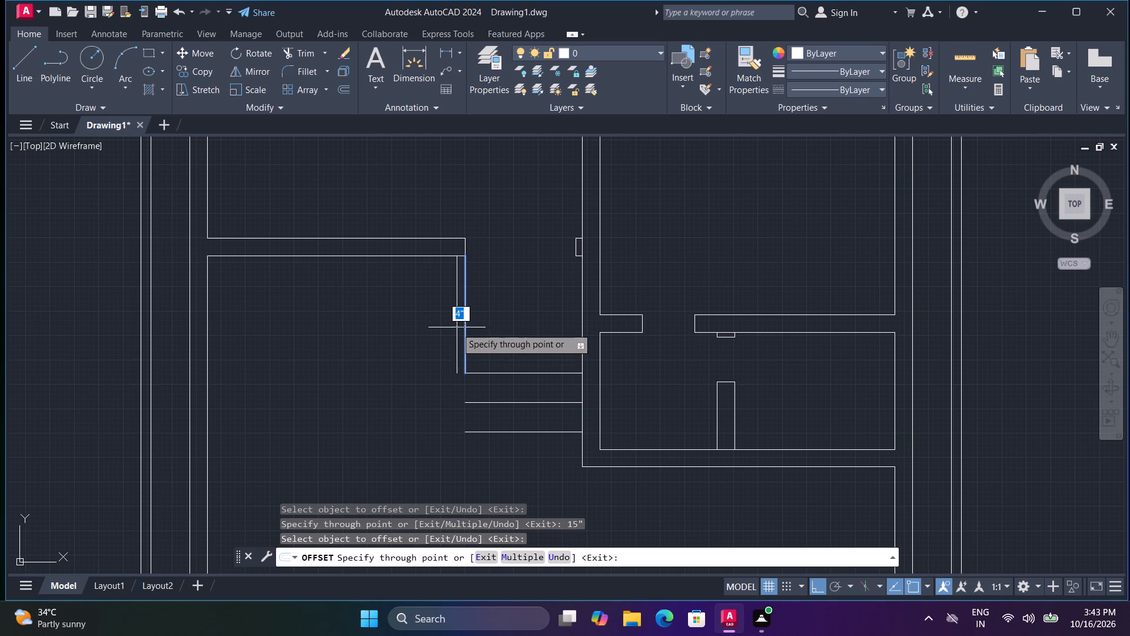
key("1")
key("5")
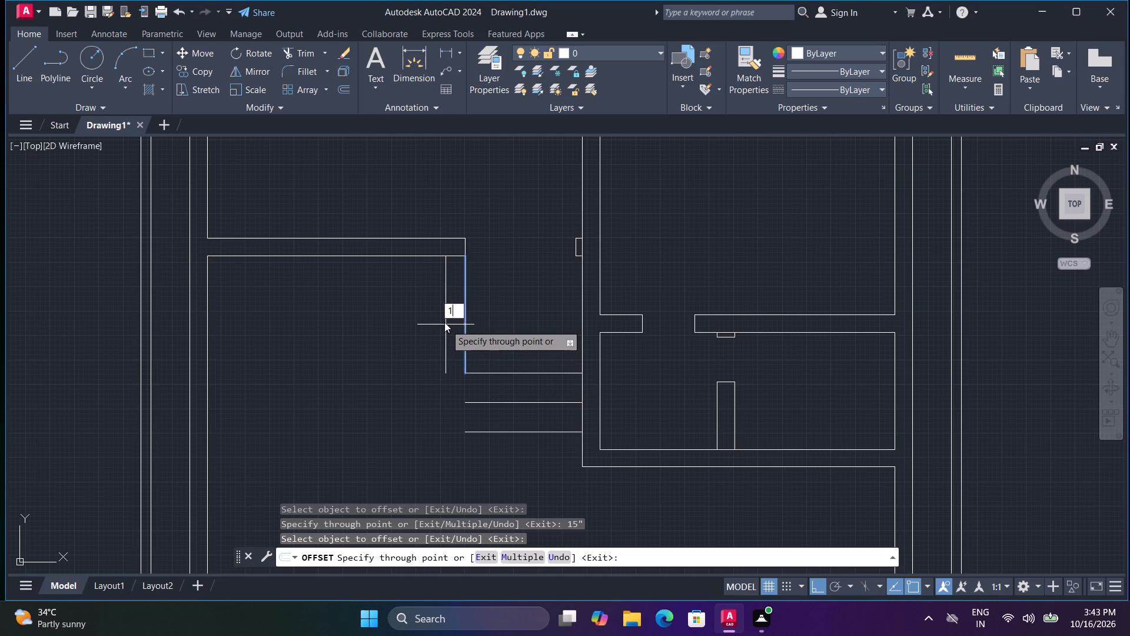
key("shift+quotedbl")
key("Return")
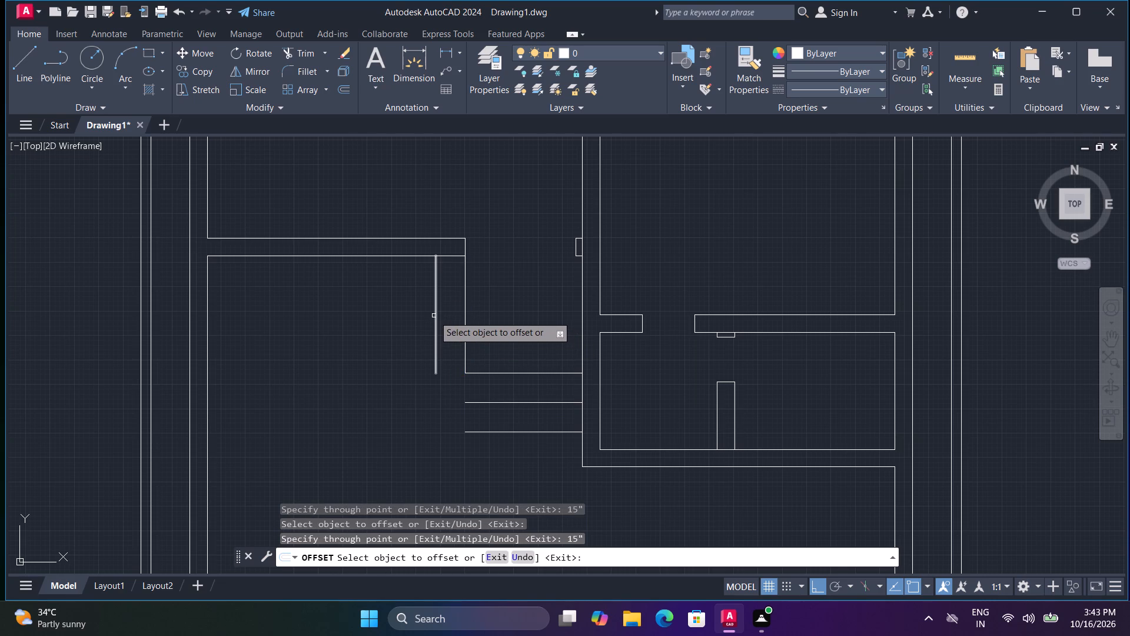
left_click(436, 316)
key("1")
key("5")
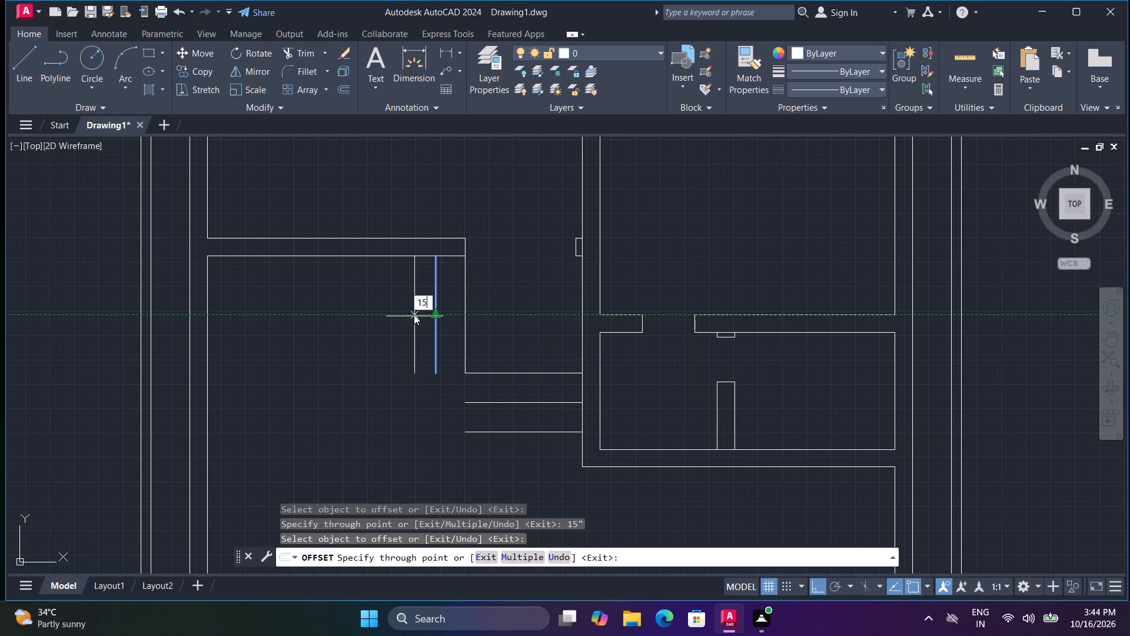
key("shift+quotedbl")
key("Return")
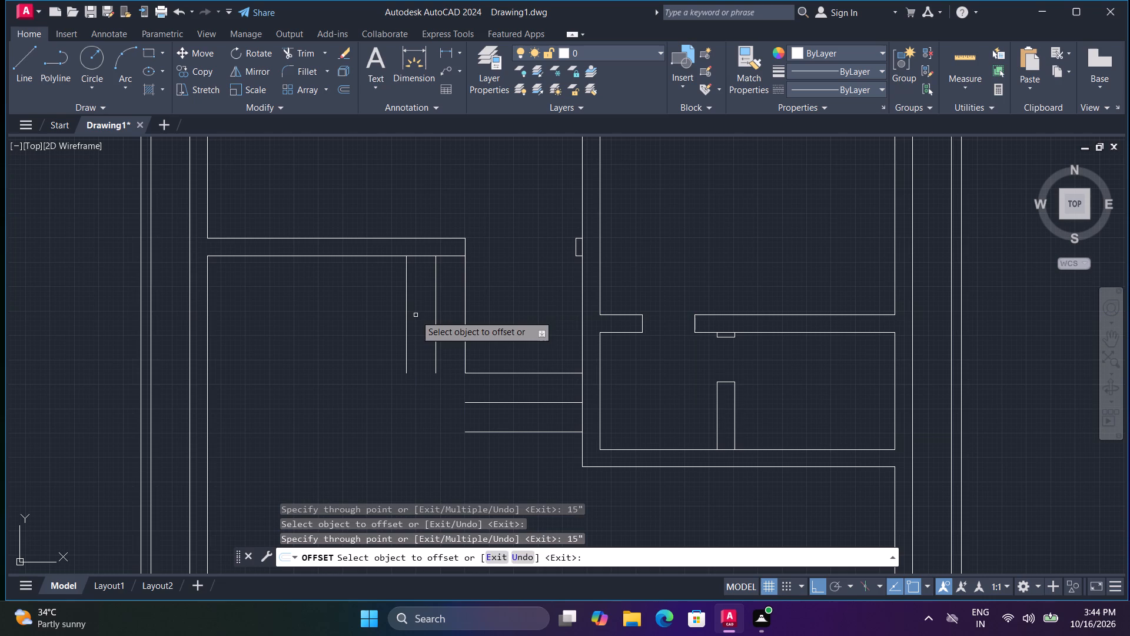
key("Escape")
Draw crossing lines at the outer offset corner, one down from the outer vertical line and one west from the lowest horizontal line.
type("l")
key("space")
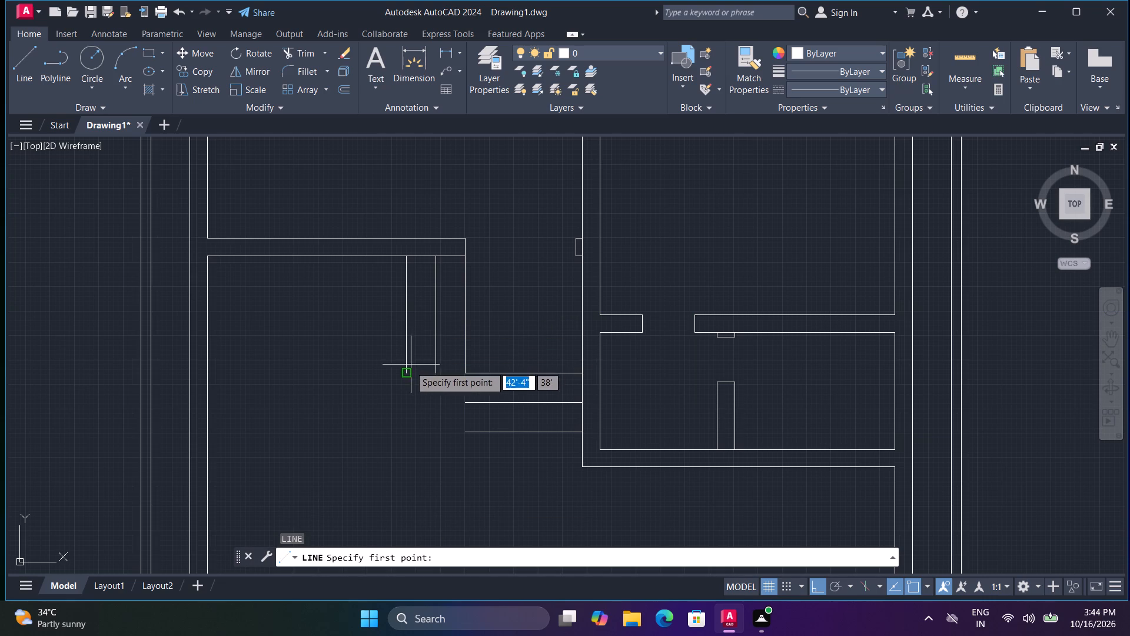
left_click(409, 376)
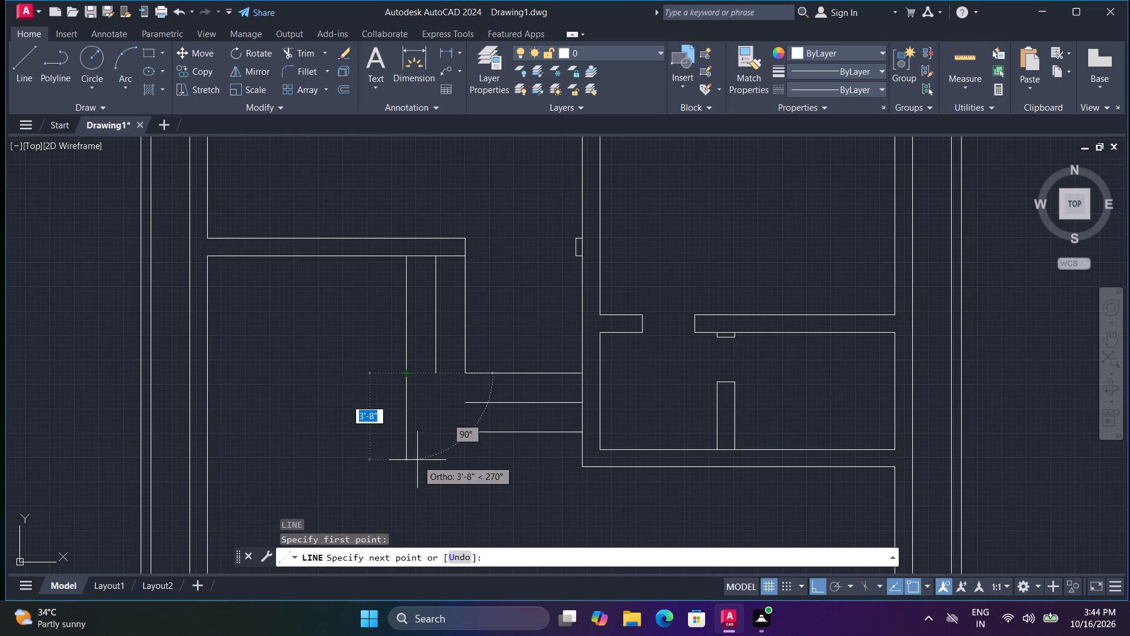
key("space")
left_click(417, 454)
key("space")
left_click(404, 373)
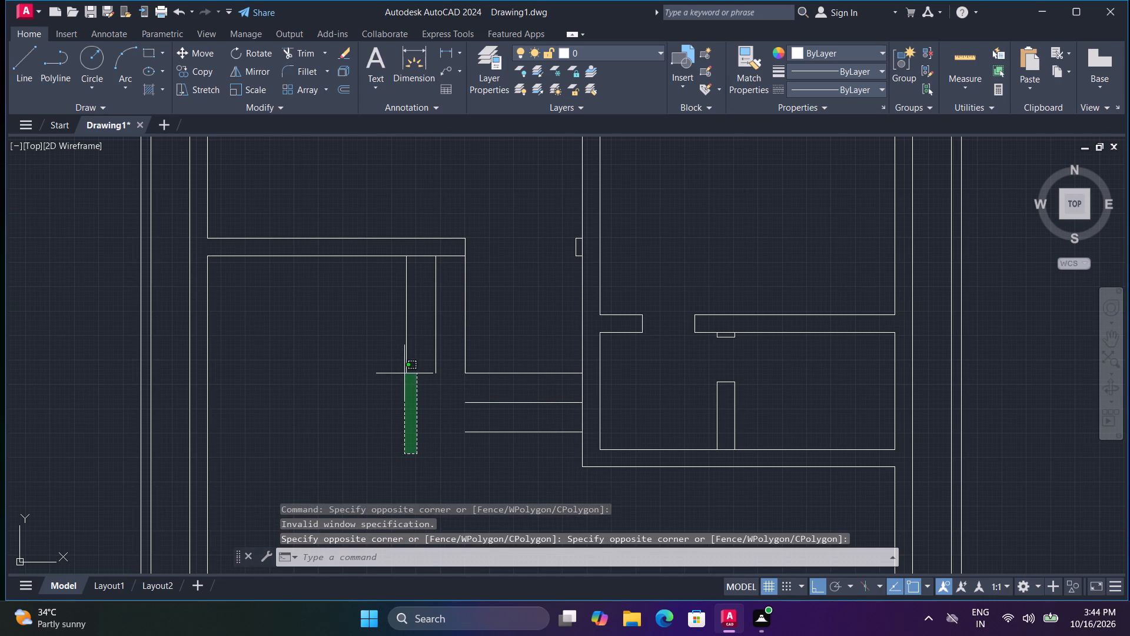
key("space")
left_click(407, 373)
left_click(411, 477)
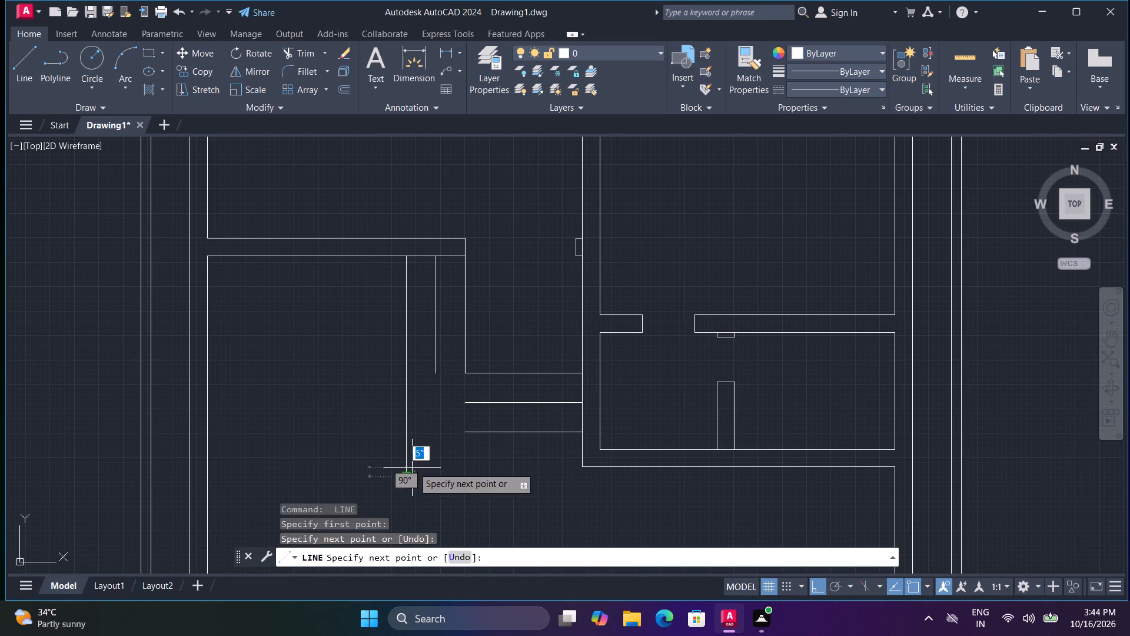
key("space")
key("space")
left_click(468, 430)
left_click(356, 415)
key("space")
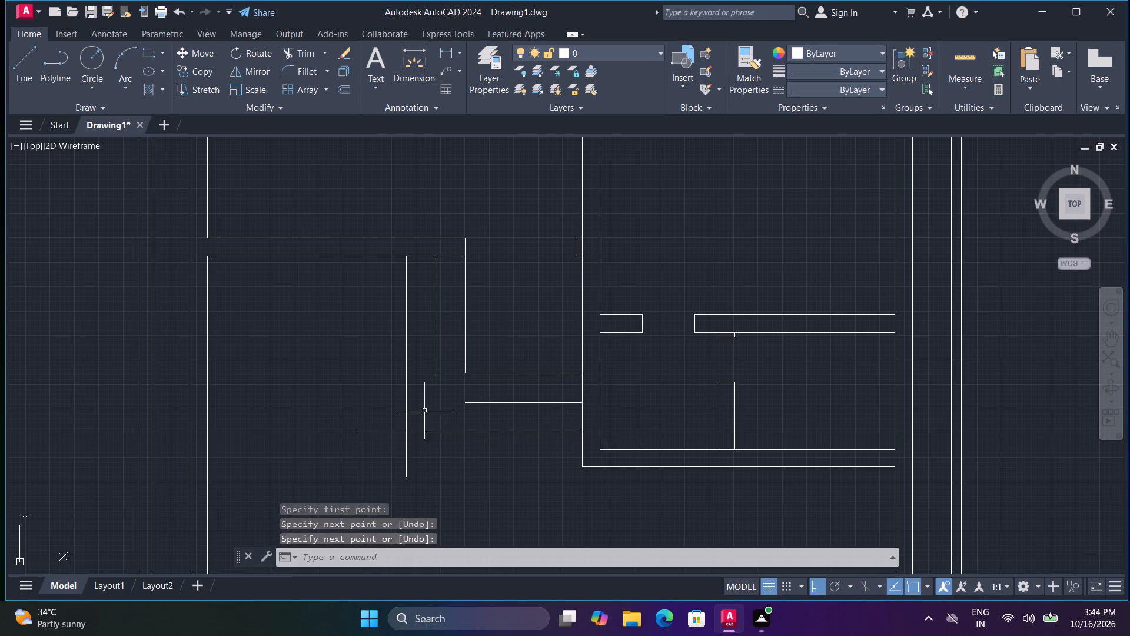
Draw crossing lines at the middle offset corner, one west from the middle horizontal line and one down from the middle vertical line.
key("space")
left_click(463, 404)
left_click(325, 399)
key("space")
key("space")
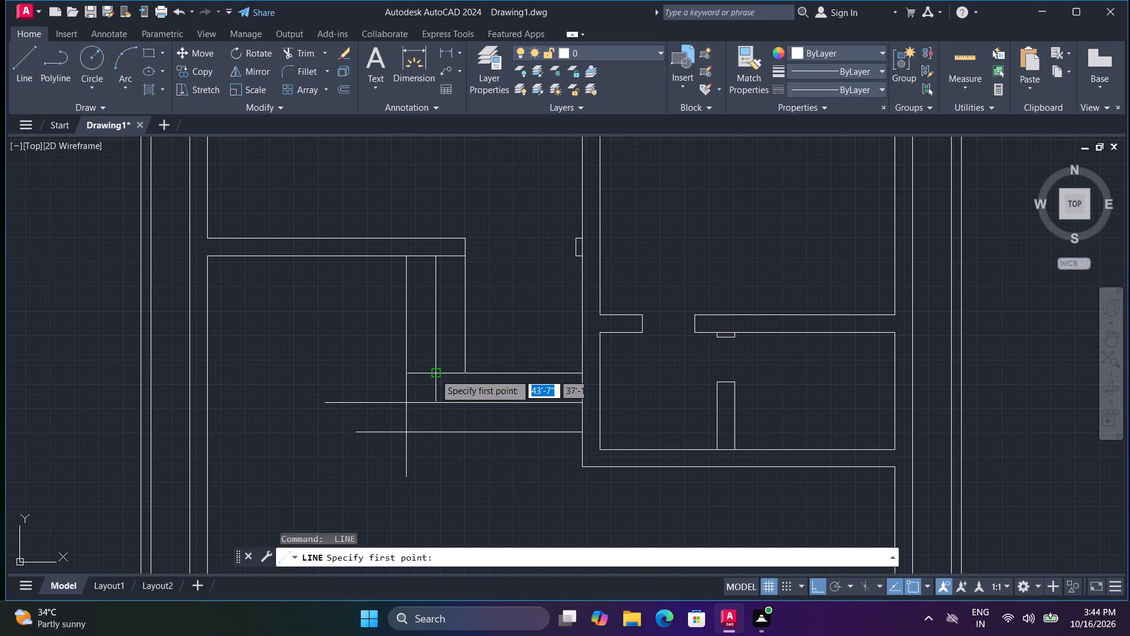
left_click(436, 373)
left_click(433, 449)
key("space")
key("space")
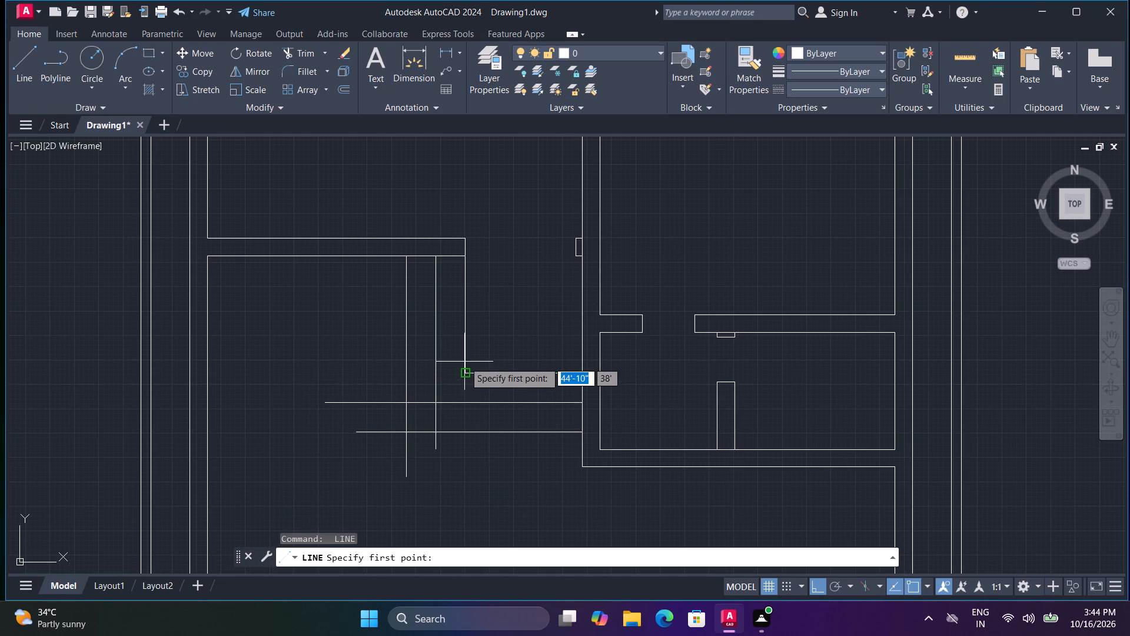
key("Escape")
Trim the overlapping line ends so the middle and outer offset lines form clean L-shaped corners.
key("t")
key("r")
key("space")
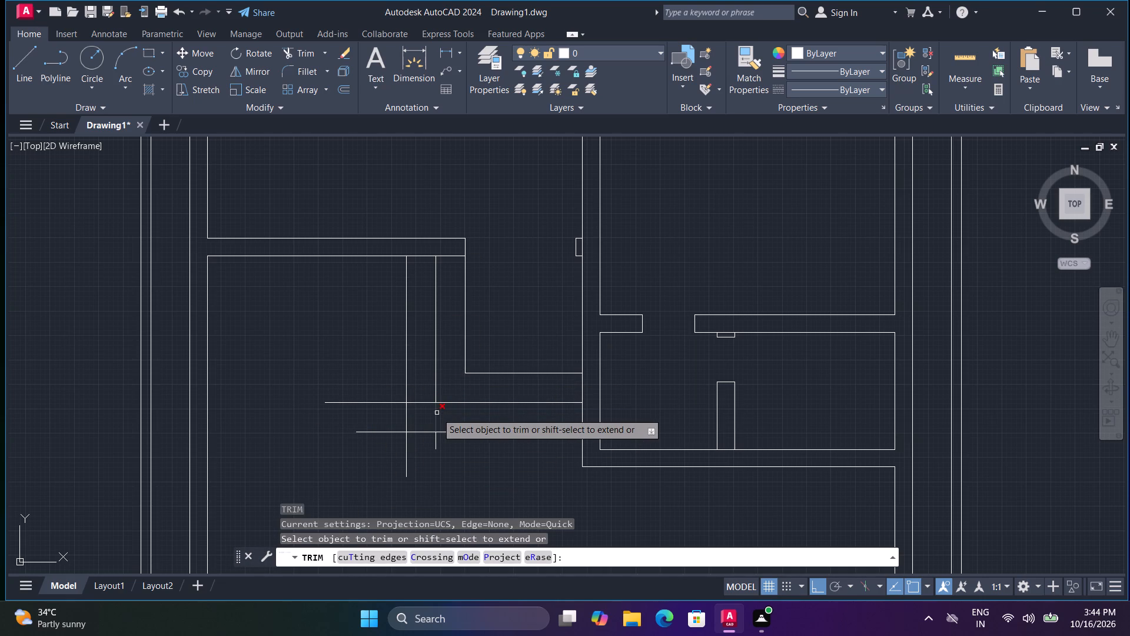
left_click(437, 413)
left_click(426, 403)
left_click(393, 397)
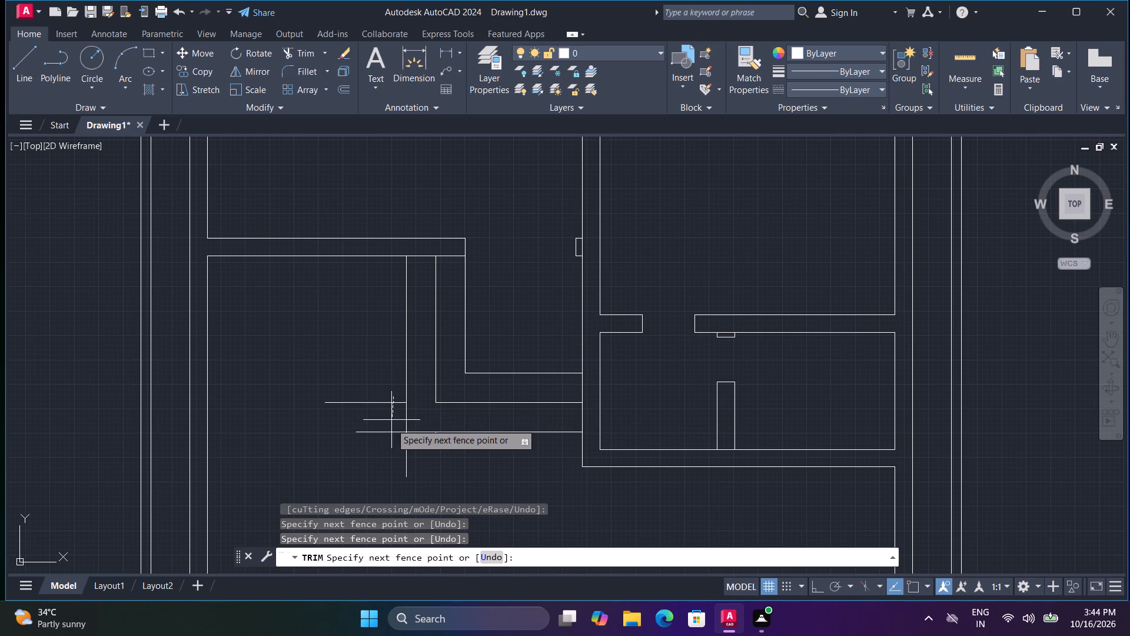
double_click(391, 445)
left_click(442, 447)
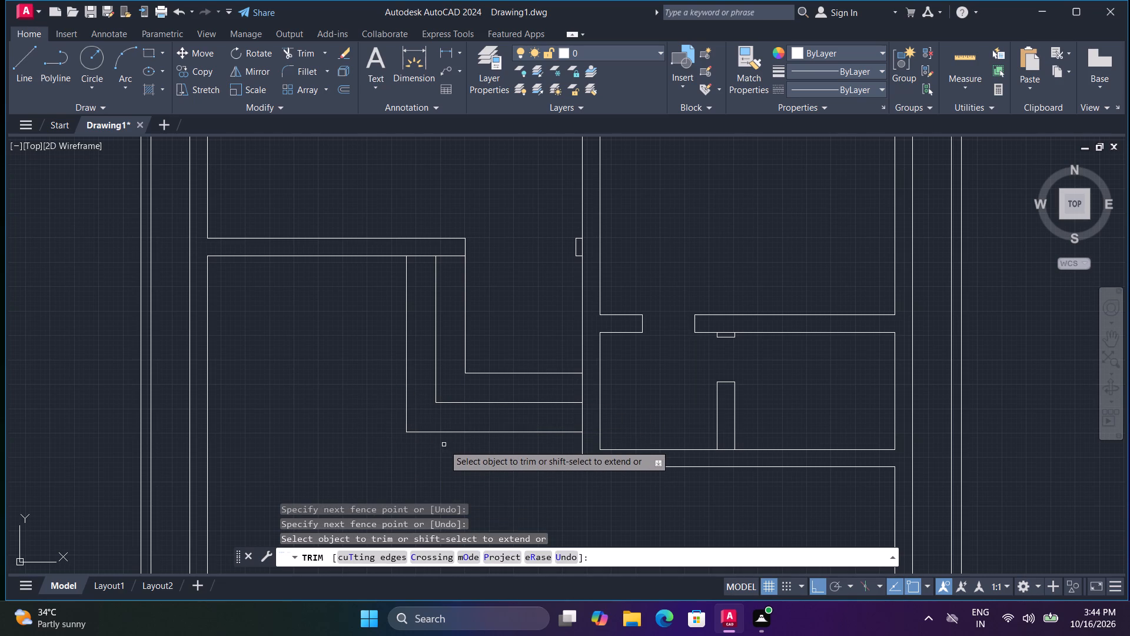
key("Escape")
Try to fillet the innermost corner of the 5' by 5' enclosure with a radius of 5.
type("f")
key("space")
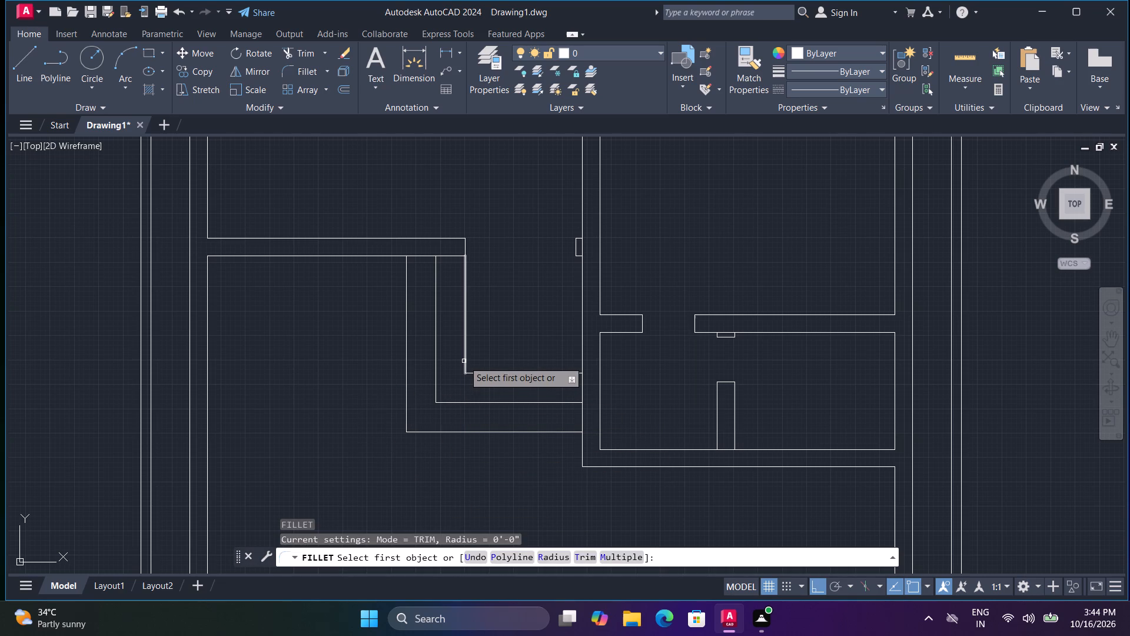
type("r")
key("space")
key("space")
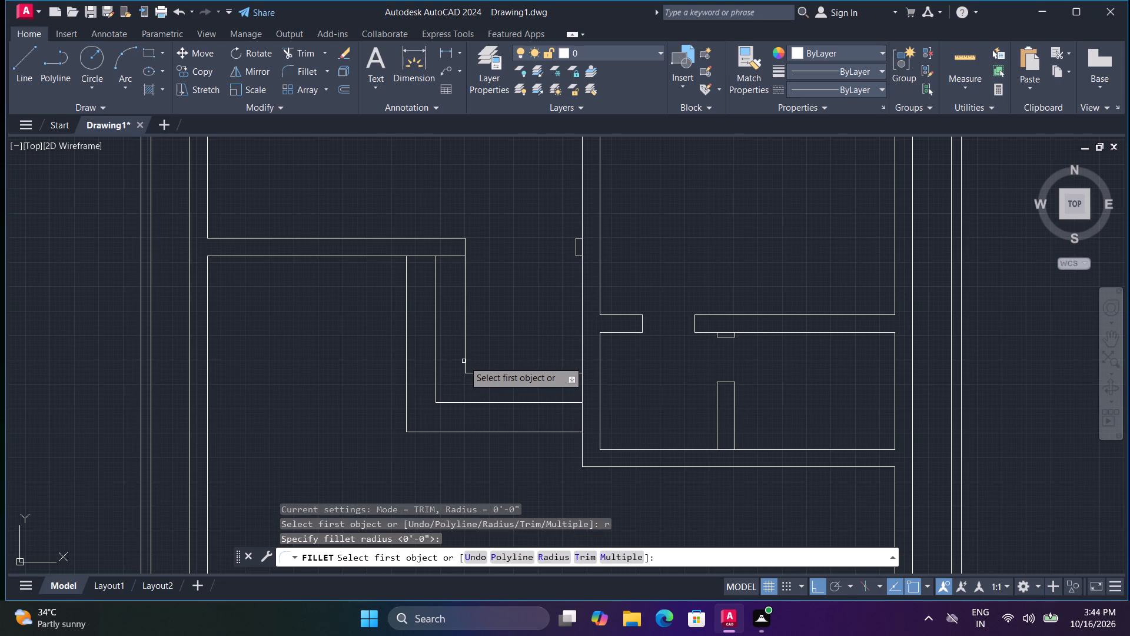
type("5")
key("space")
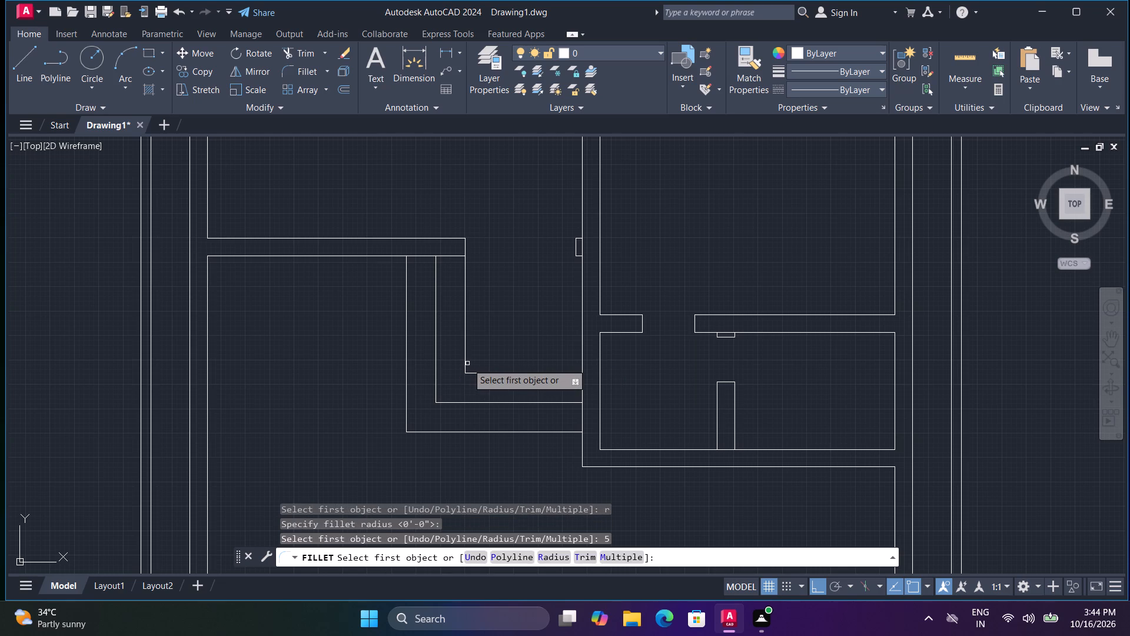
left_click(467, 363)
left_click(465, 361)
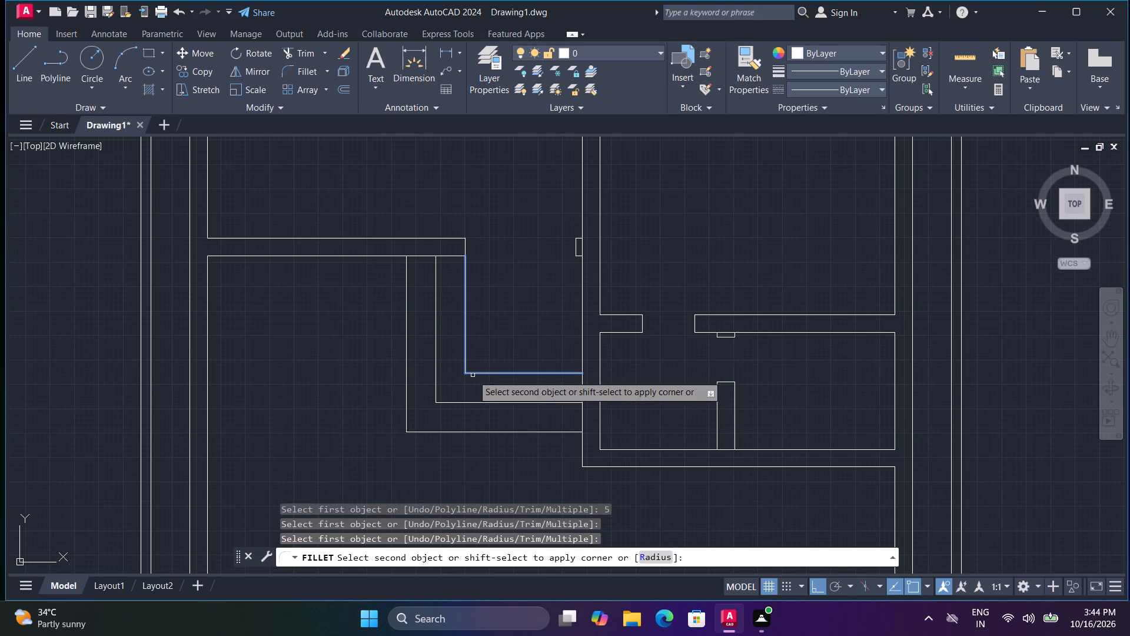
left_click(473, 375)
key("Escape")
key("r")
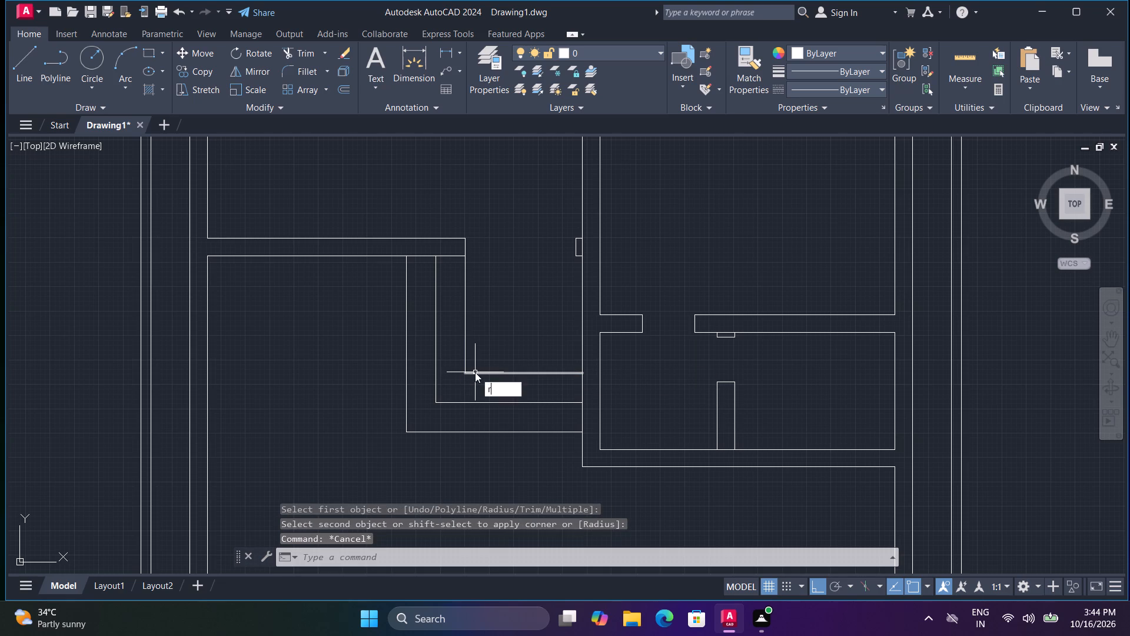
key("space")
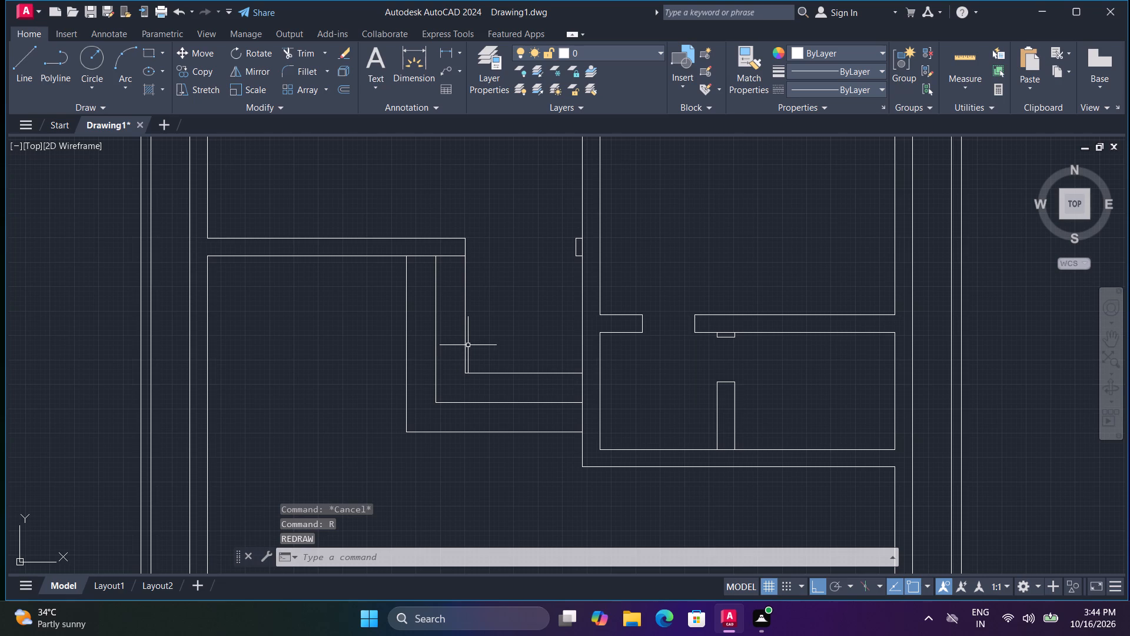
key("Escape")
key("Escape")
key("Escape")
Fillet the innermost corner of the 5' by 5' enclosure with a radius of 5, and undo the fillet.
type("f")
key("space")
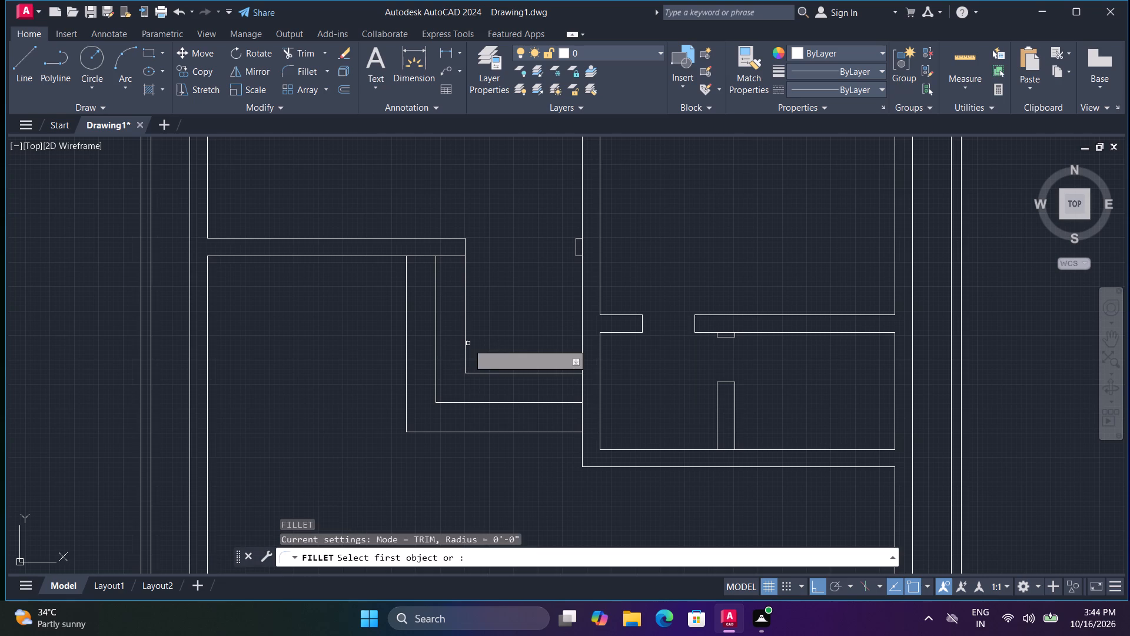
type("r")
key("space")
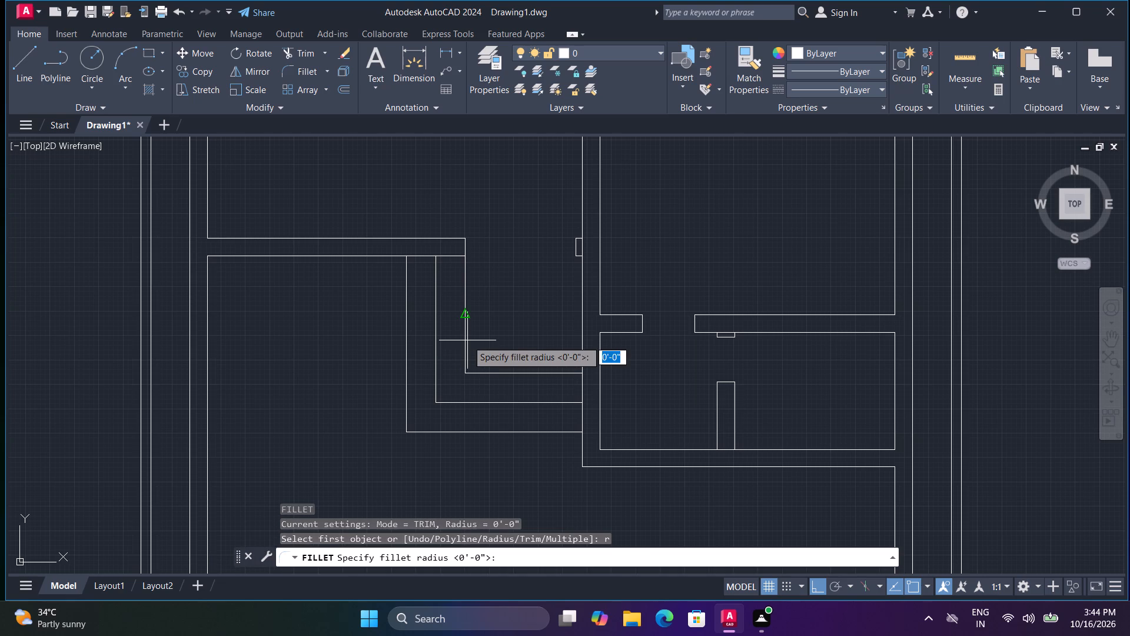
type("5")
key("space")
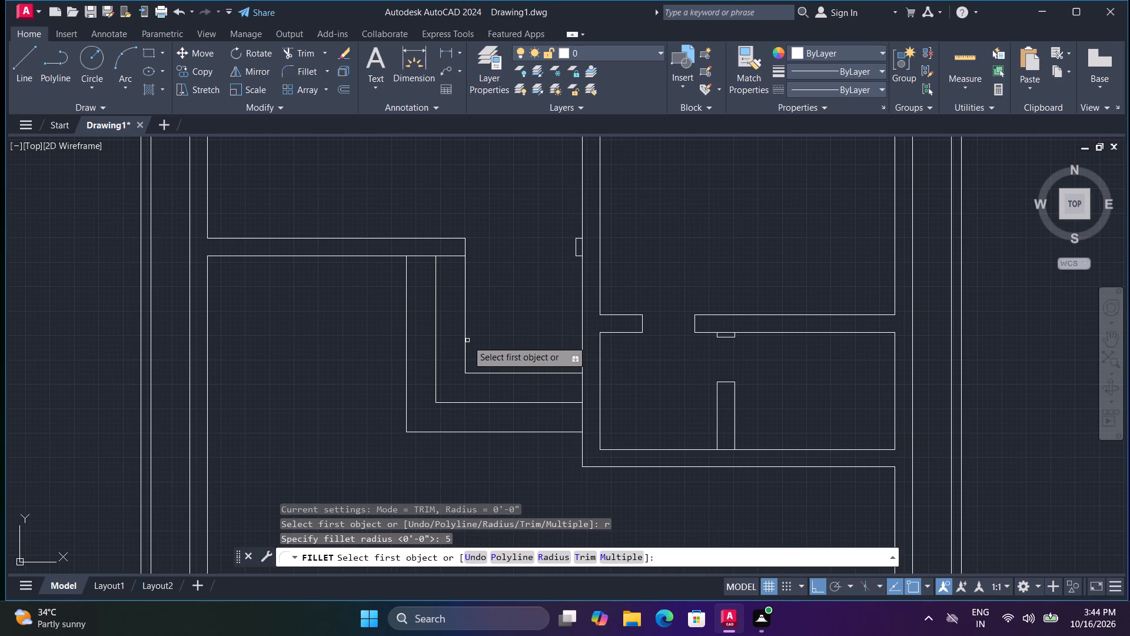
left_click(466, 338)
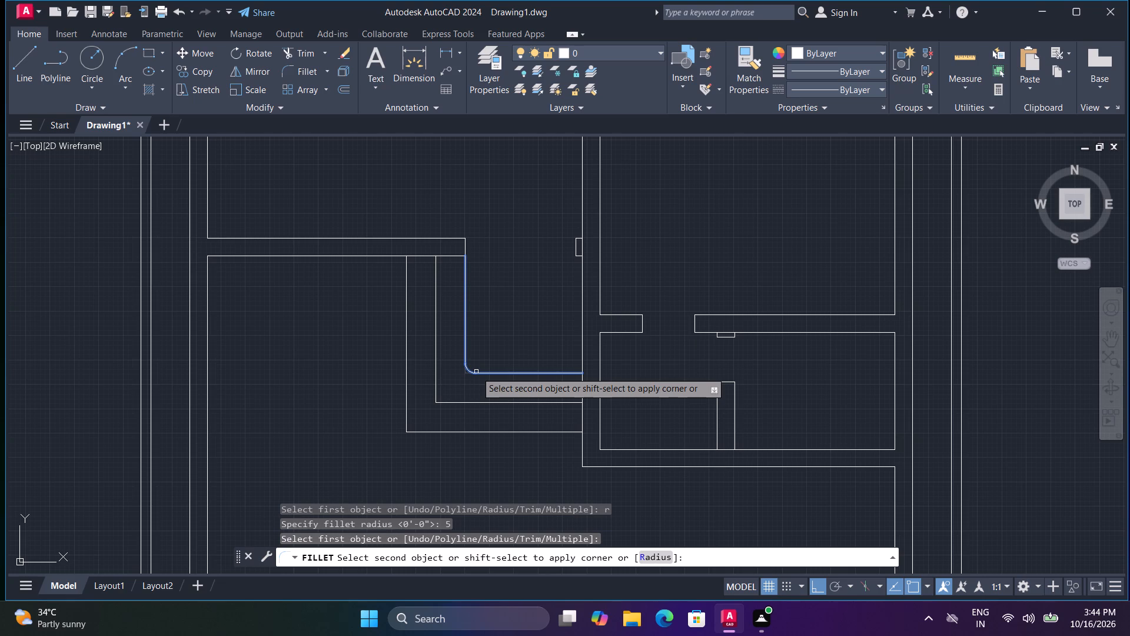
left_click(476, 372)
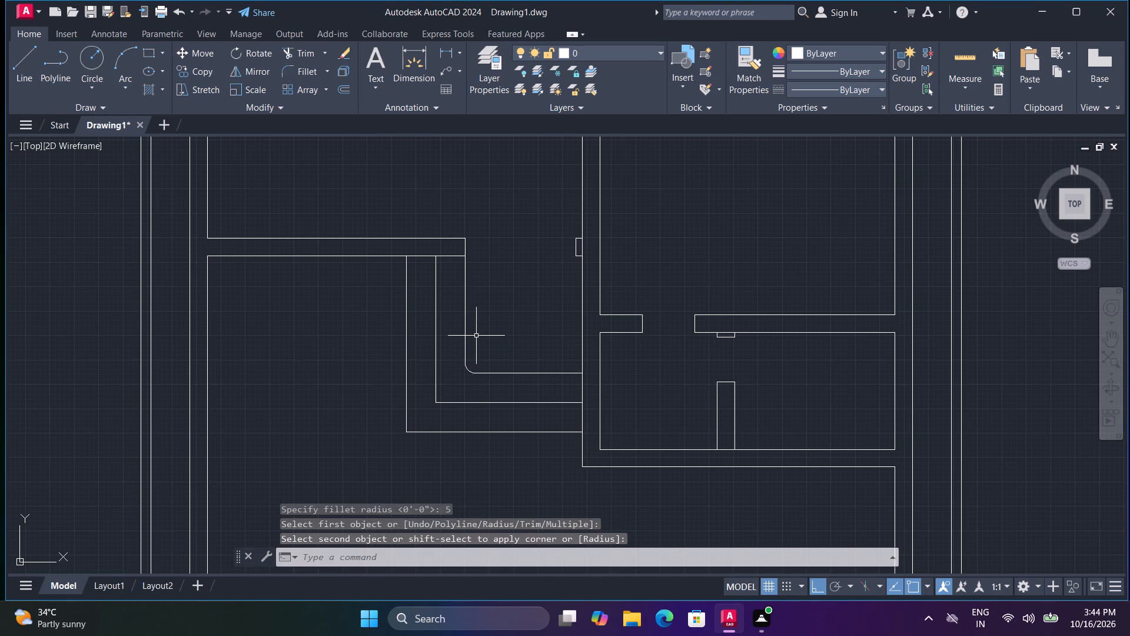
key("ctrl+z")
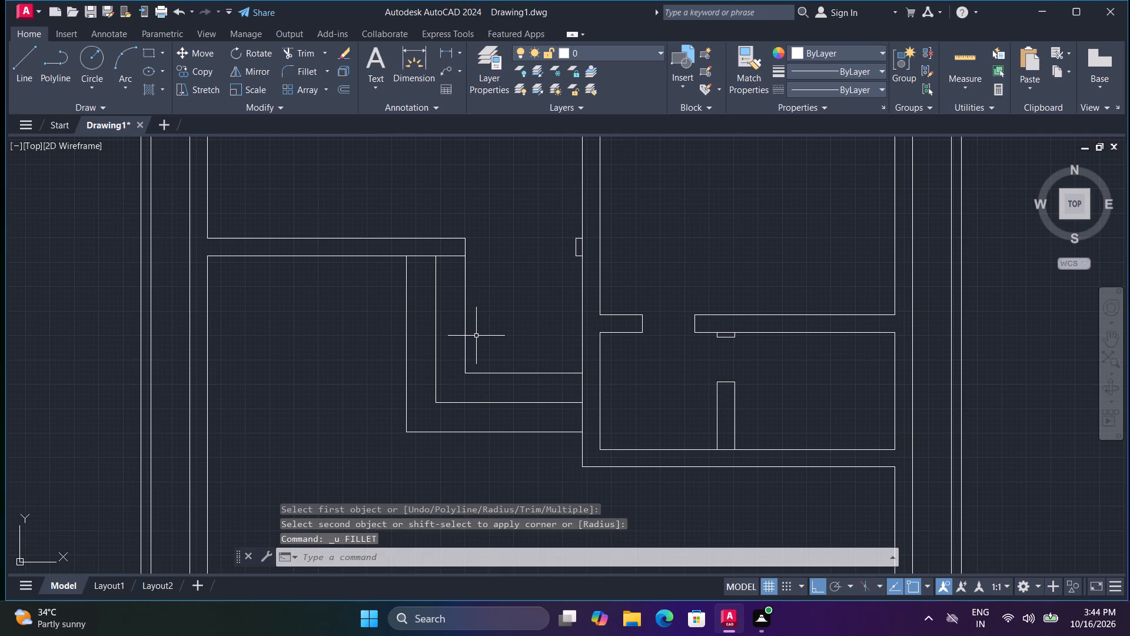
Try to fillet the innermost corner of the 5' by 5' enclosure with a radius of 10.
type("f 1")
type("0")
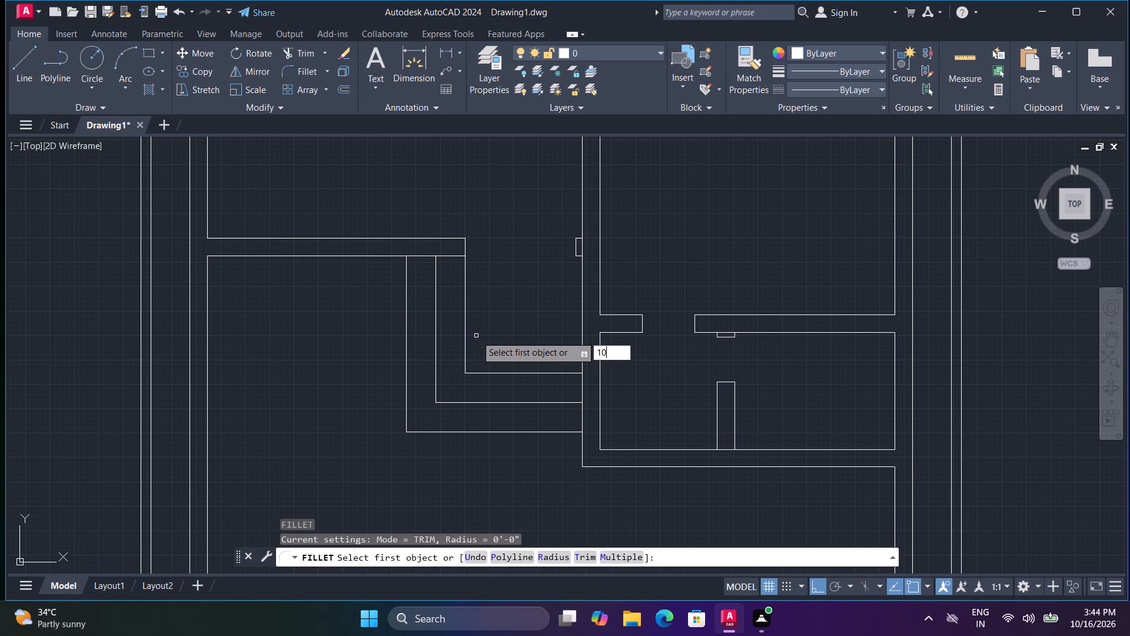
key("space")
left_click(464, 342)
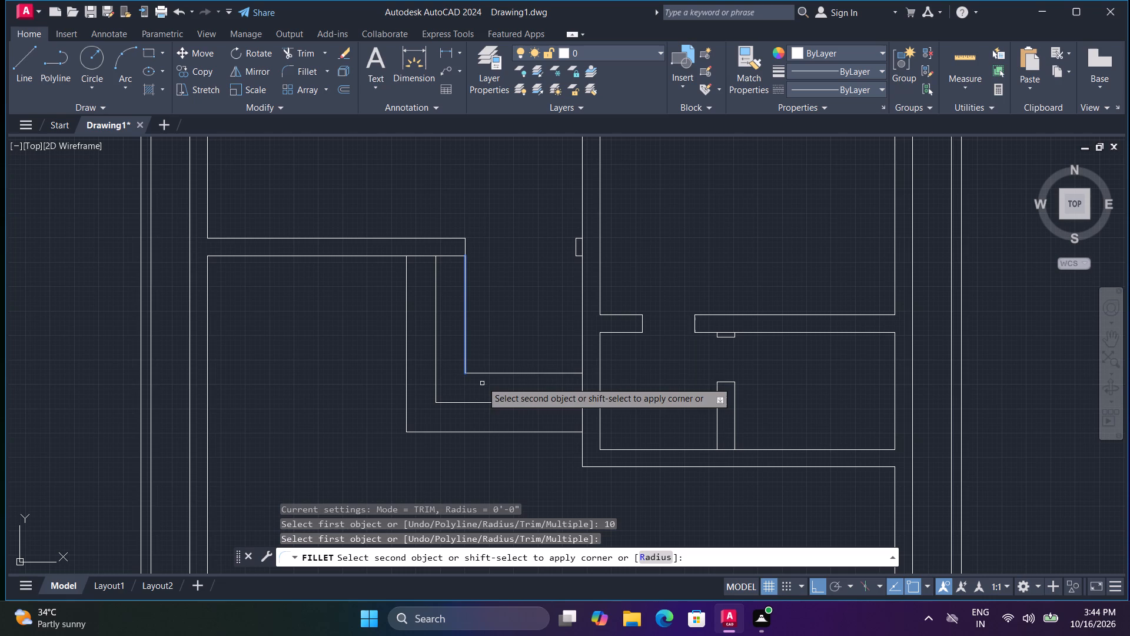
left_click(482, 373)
Fillet the innermost corner of the 5' by 5' enclosure with a radius of 10".
type("f")
key("space")
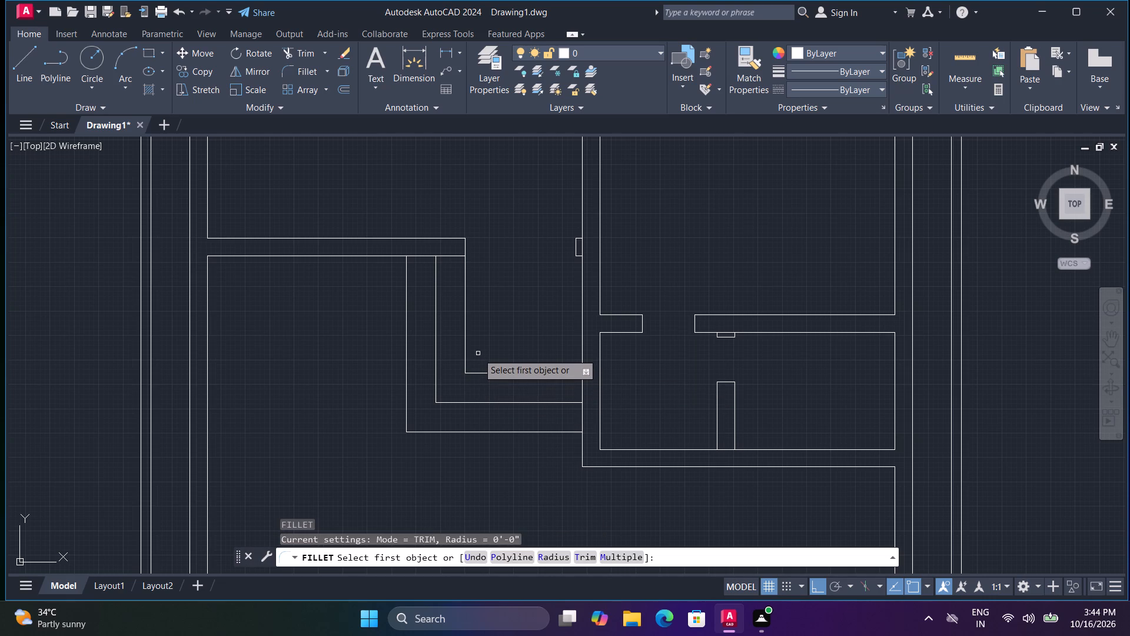
key("r")
key("space")
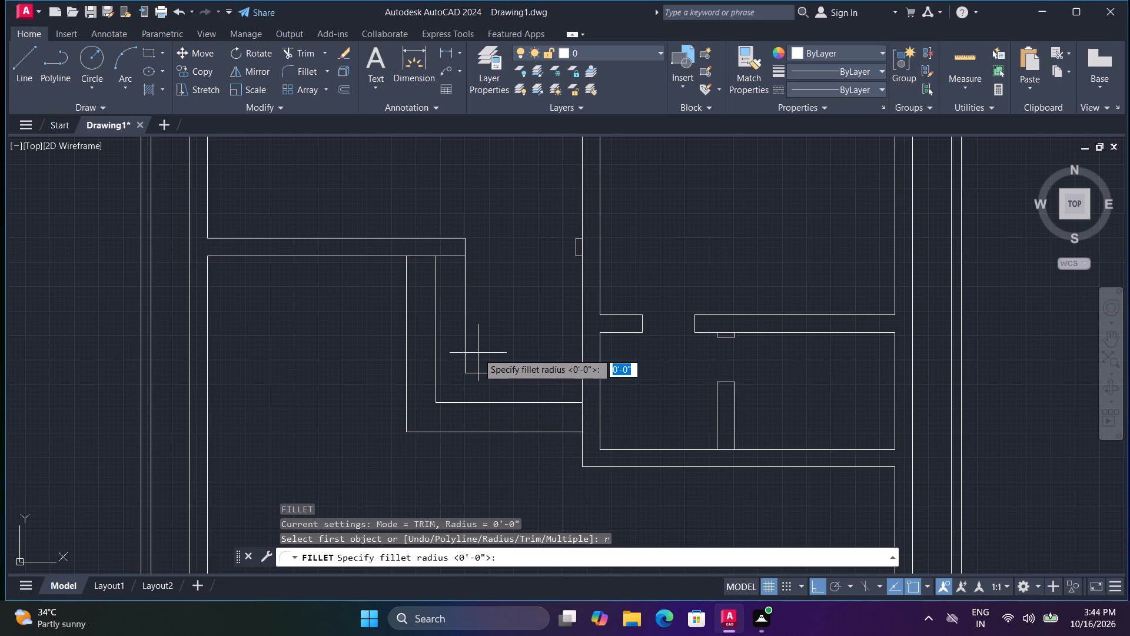
key("1")
type("0")
key("space")
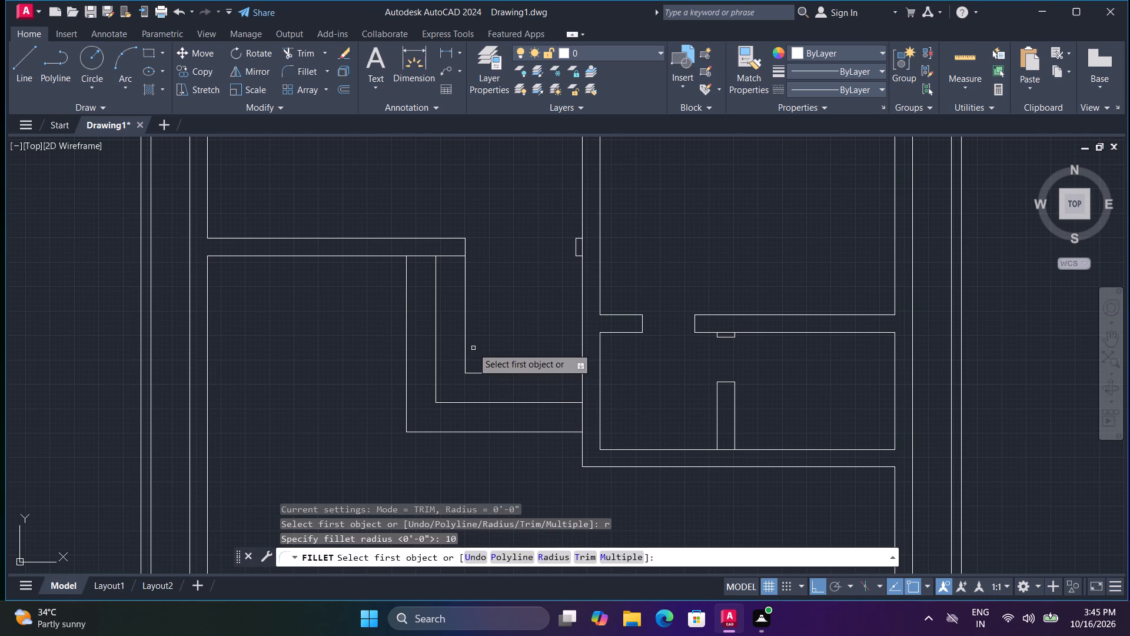
left_click(467, 339)
left_click(465, 337)
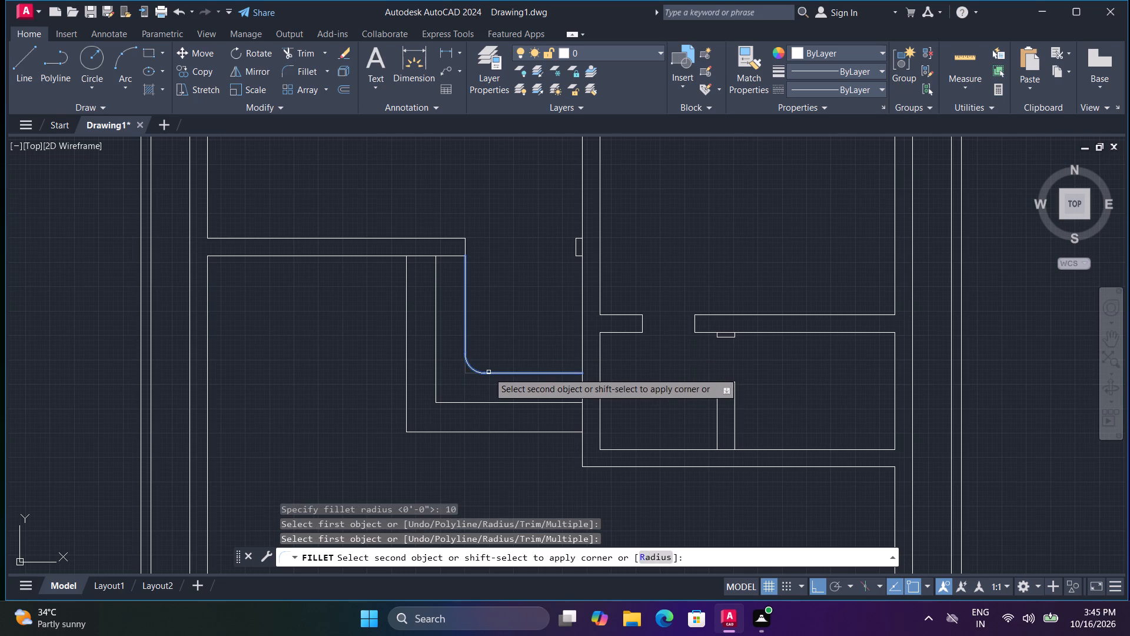
left_click(488, 372)
Fillet the middle and outer L-shaped offset corners with the same 10" radius.
key("space")
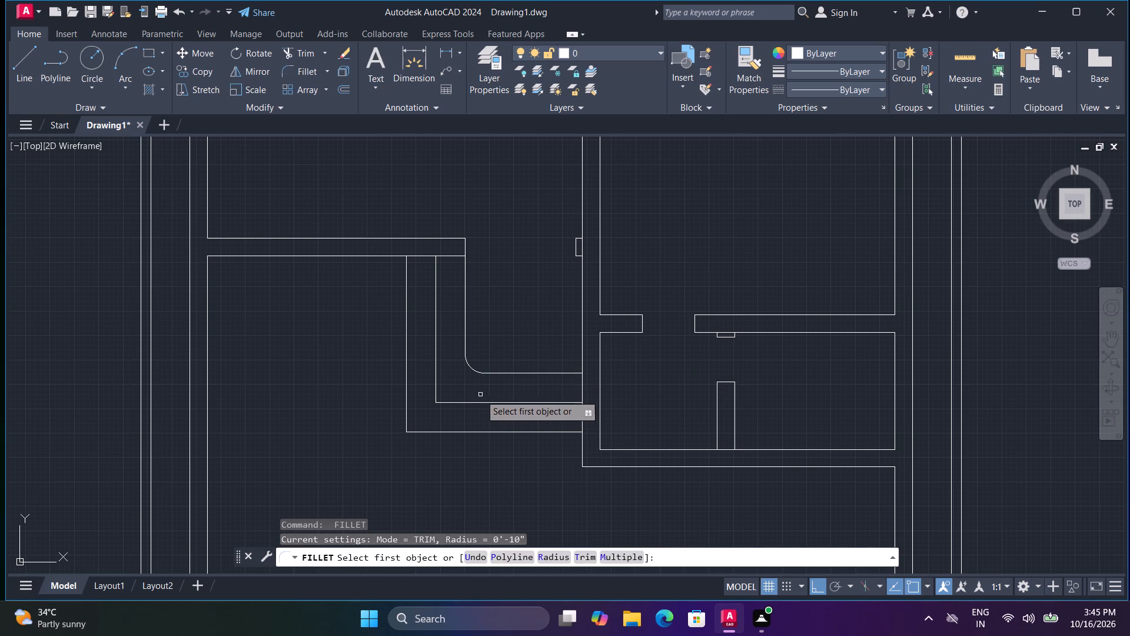
left_click(480, 403)
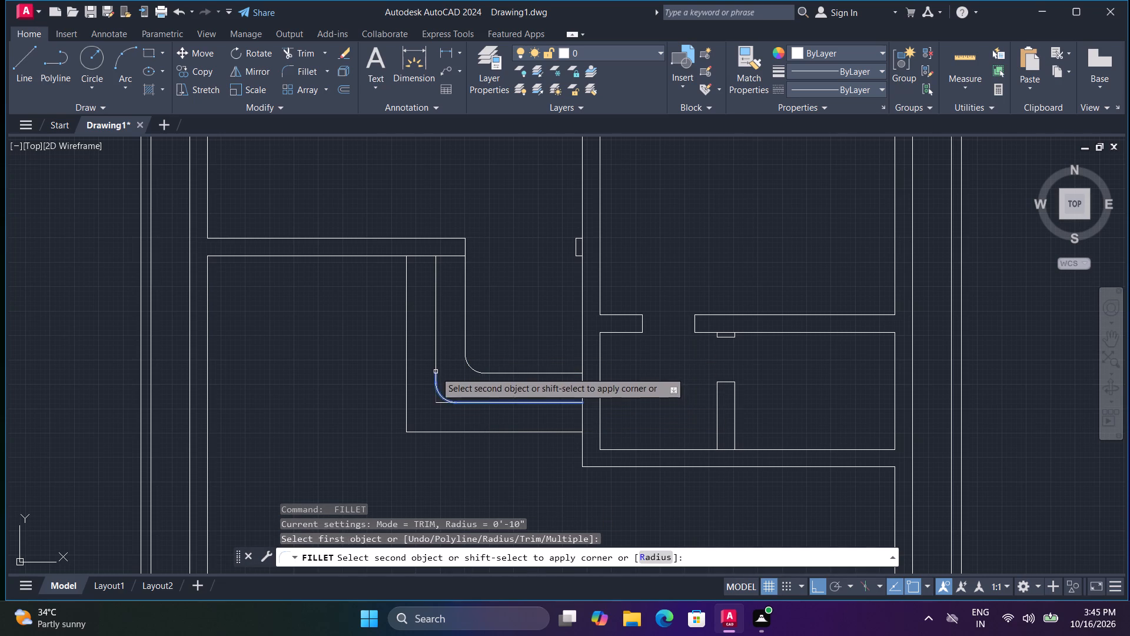
left_click(436, 372)
key("space")
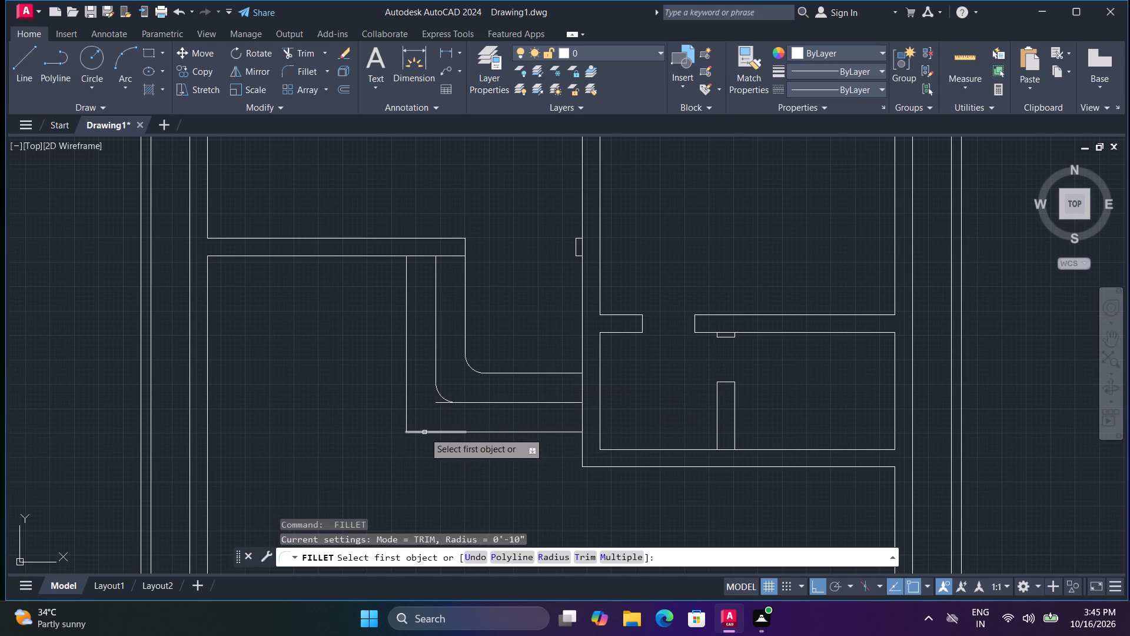
left_click(424, 432)
left_click(407, 403)
key("space")
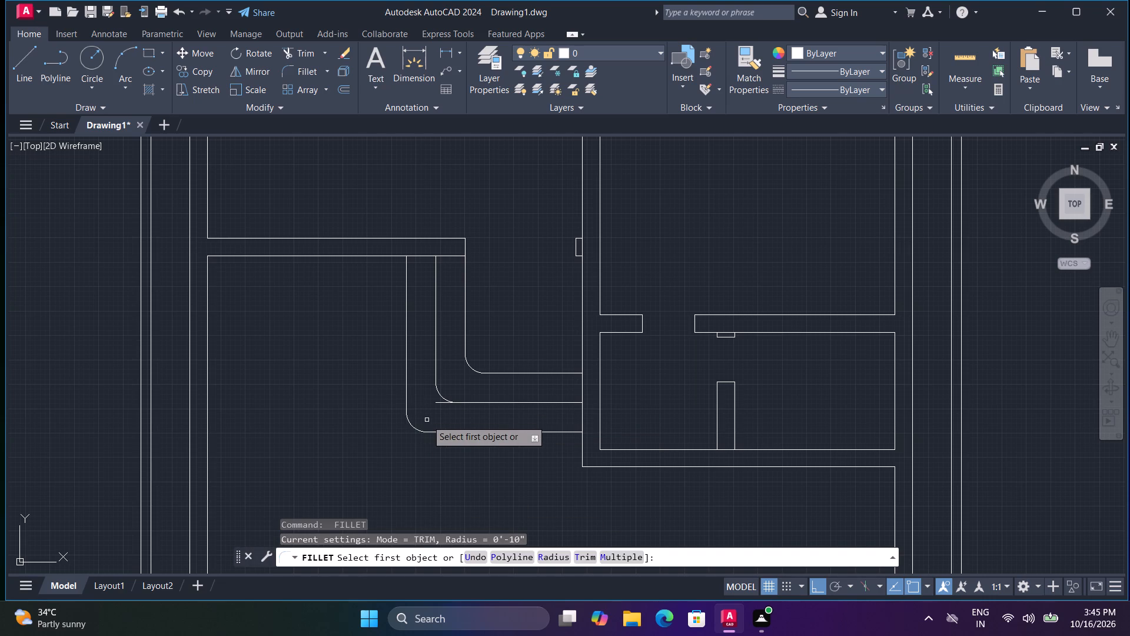
key("Escape")
Trim the leftover horizontal line stub outside the middle offset line's rounded corner.
type("tr")
key("space")
scroll(432, 409, "up", 2)
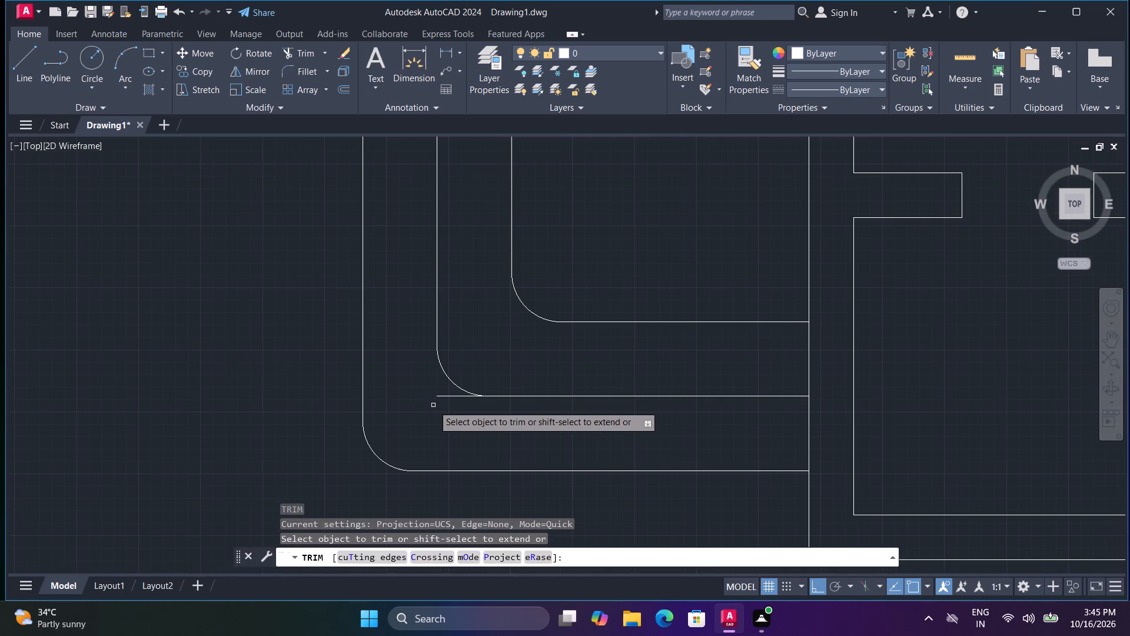
left_click(439, 397)
scroll(439, 403, "down", 3)
key("Escape")
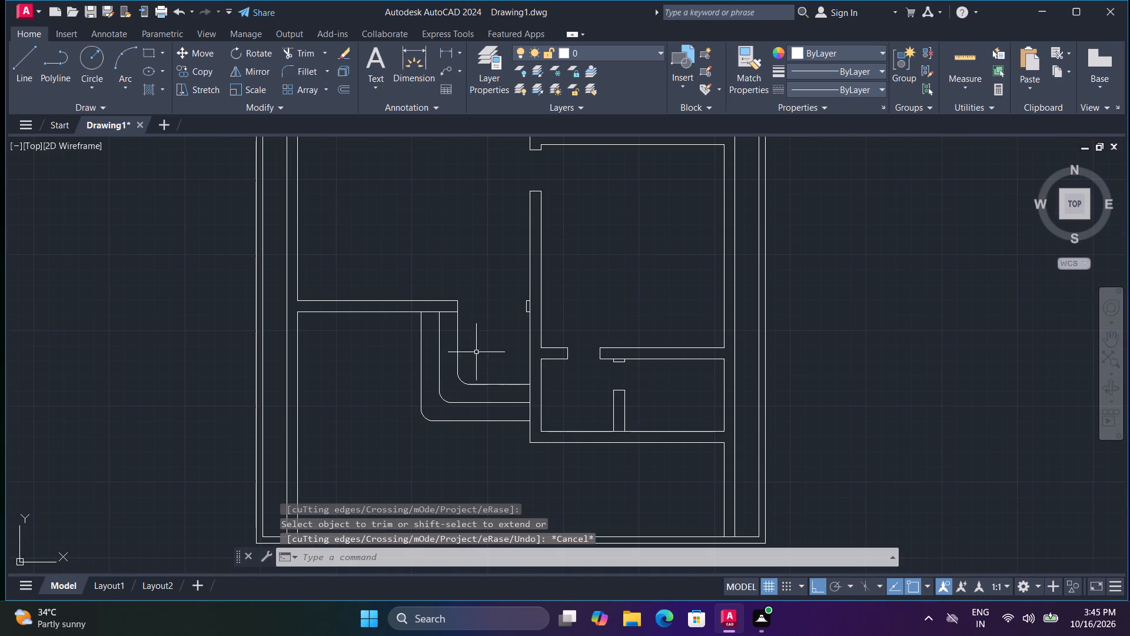
Draw a short 9" thick extension with a closed end on the horizontal wall's east end, above the rounded enclosure corner.
scroll(488, 331, "up", 2)
middle_click_drag(470, 351, 468, 366)
key("l")
key("space")
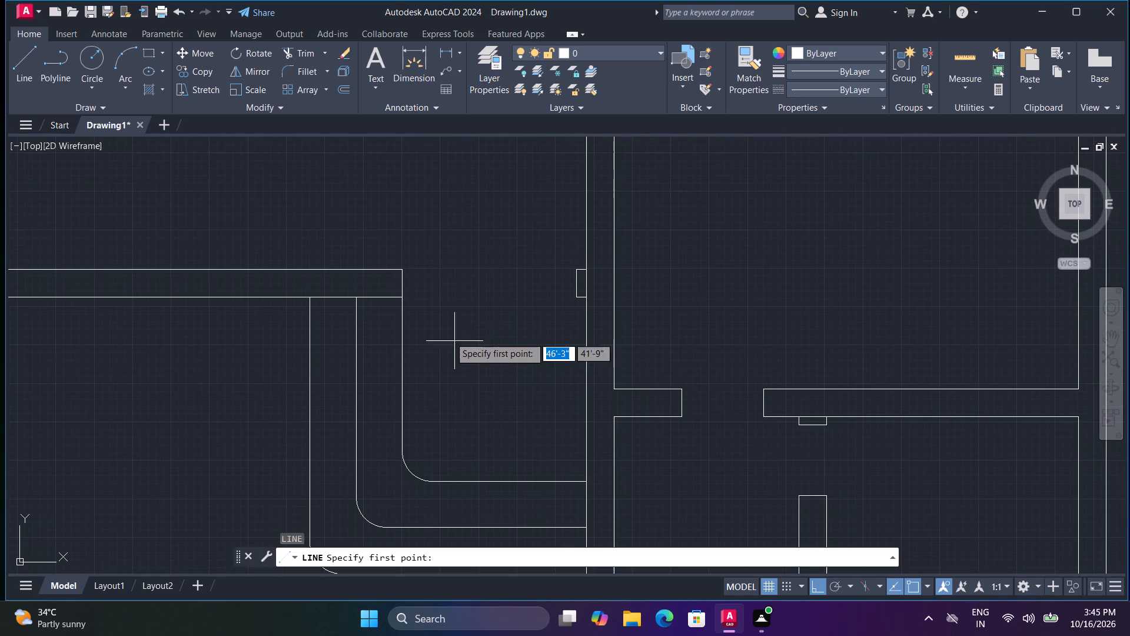
left_click(404, 299)
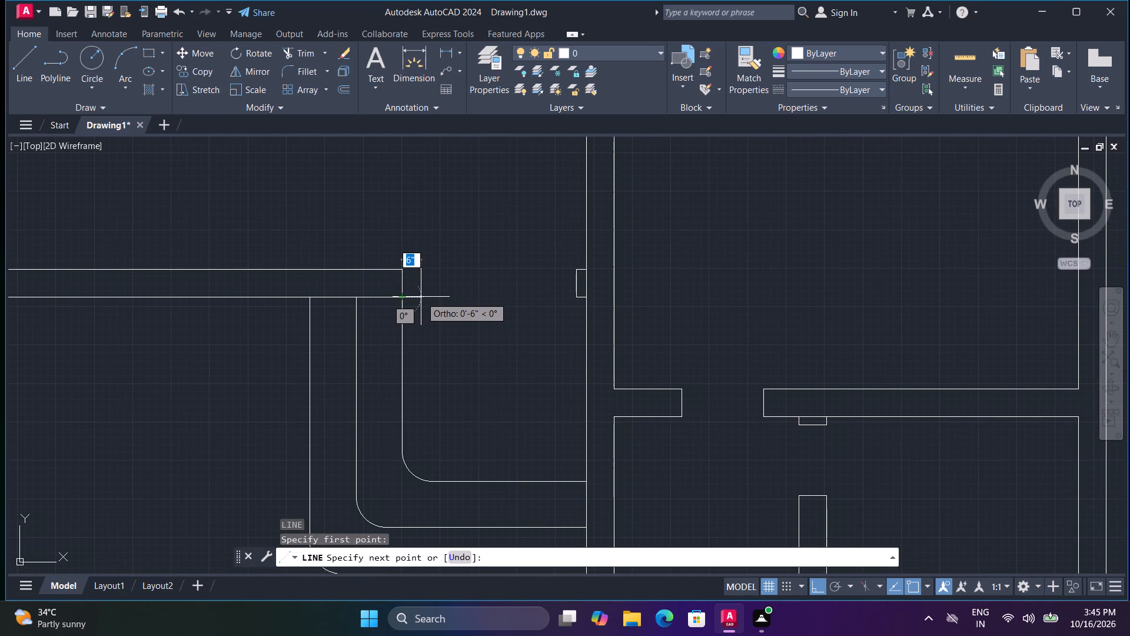
left_click(424, 296)
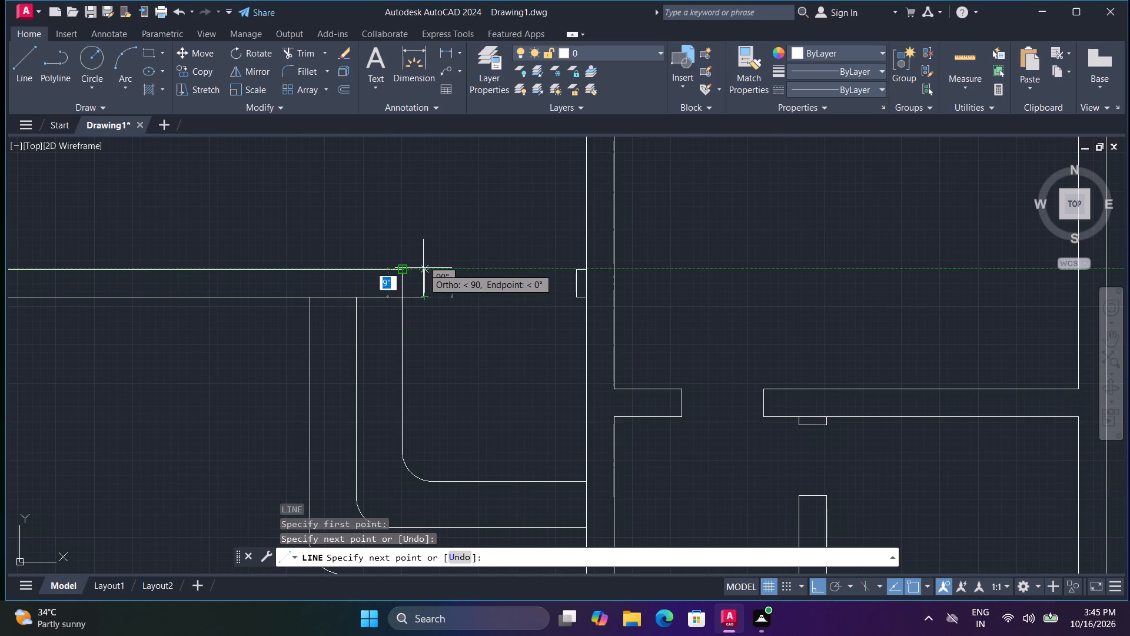
left_click(423, 269)
left_click(402, 271)
key("n")
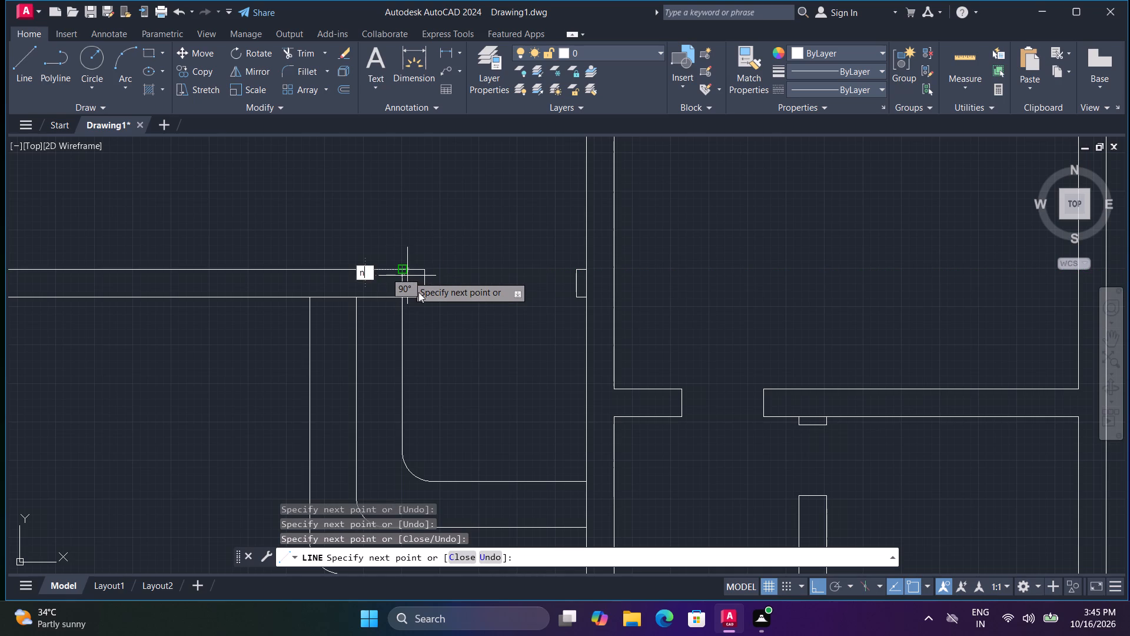
scroll(420, 294, "down", 1)
key("Escape")
key("Escape")
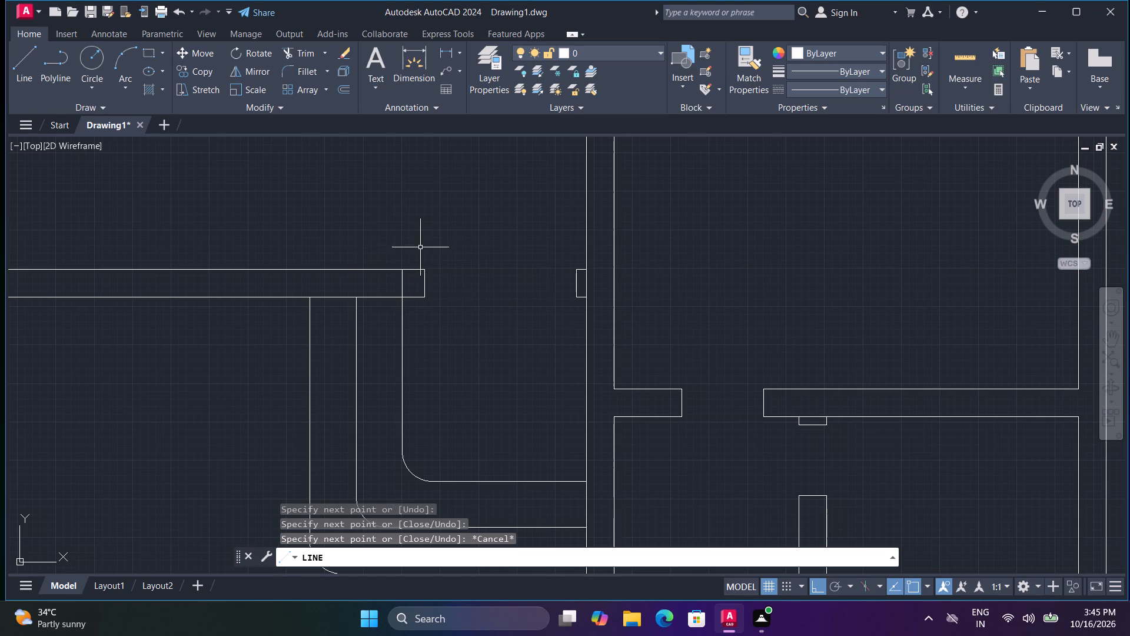
Trim the vertical line crossing the horizontal wall where the short extension begins.
type("tr")
key("space")
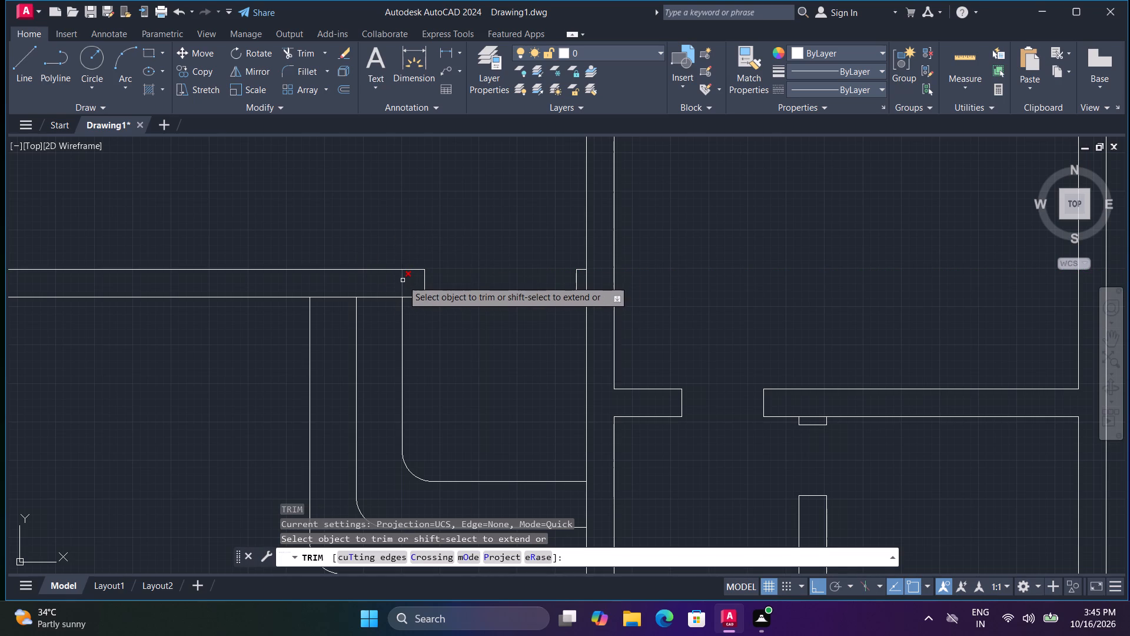
left_click(402, 280)
scroll(413, 284, "down", 3)
key("Escape")
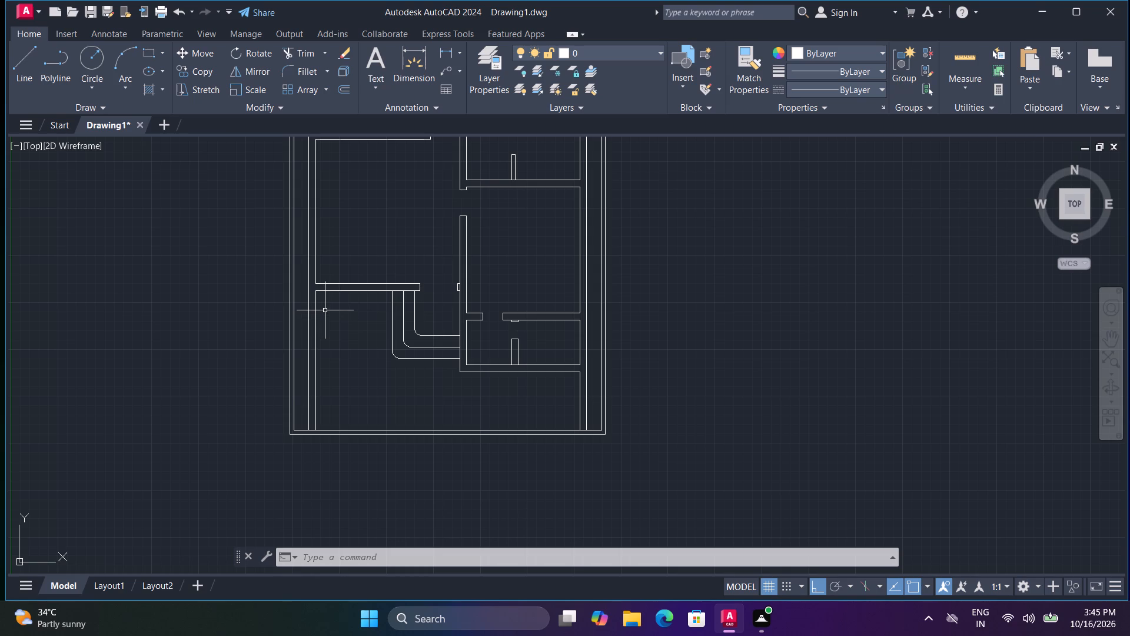
Extend the horizontal wall's lower line to the inner west wall's outer face, and trim both west wall lines below it.
key("t")
type("r")
key("space")
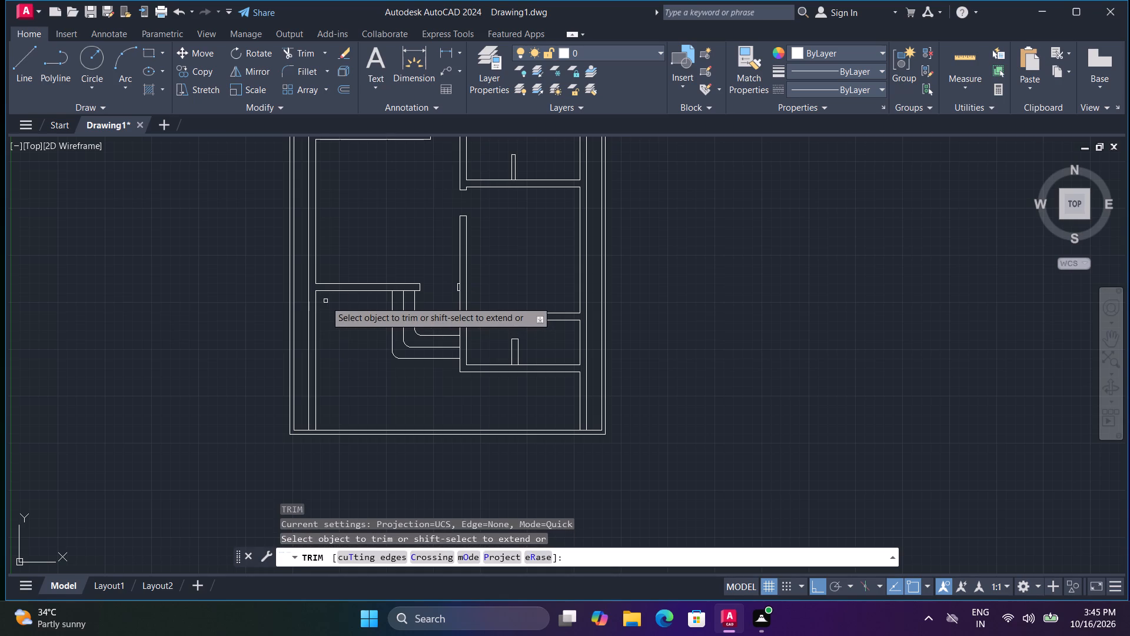
left_click(324, 289, "shift")
left_click(332, 312)
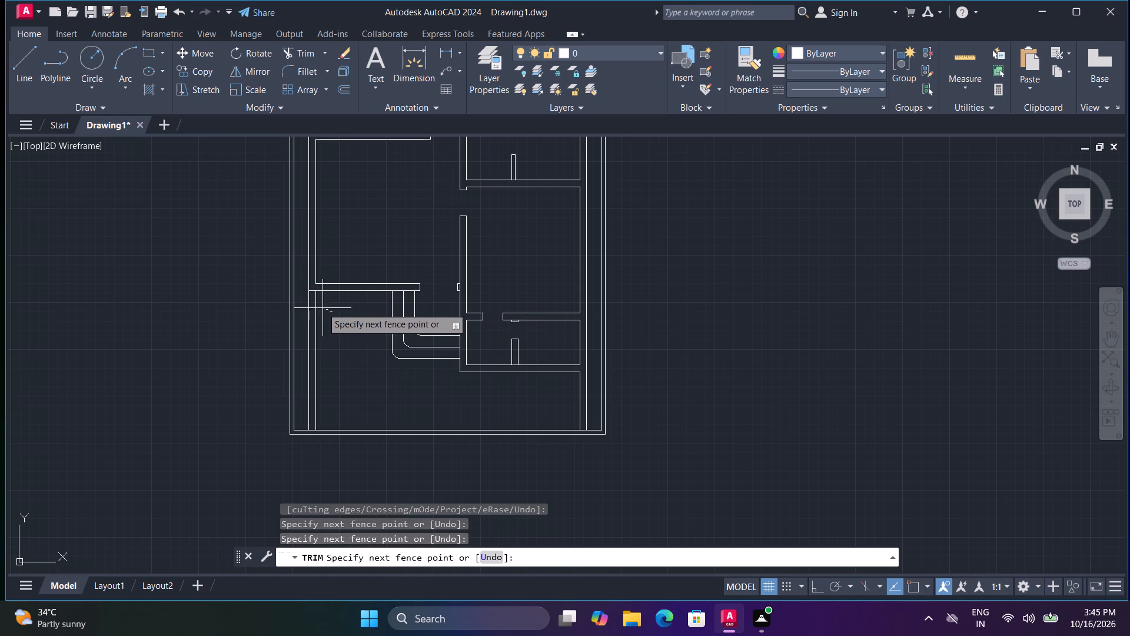
left_click(308, 301)
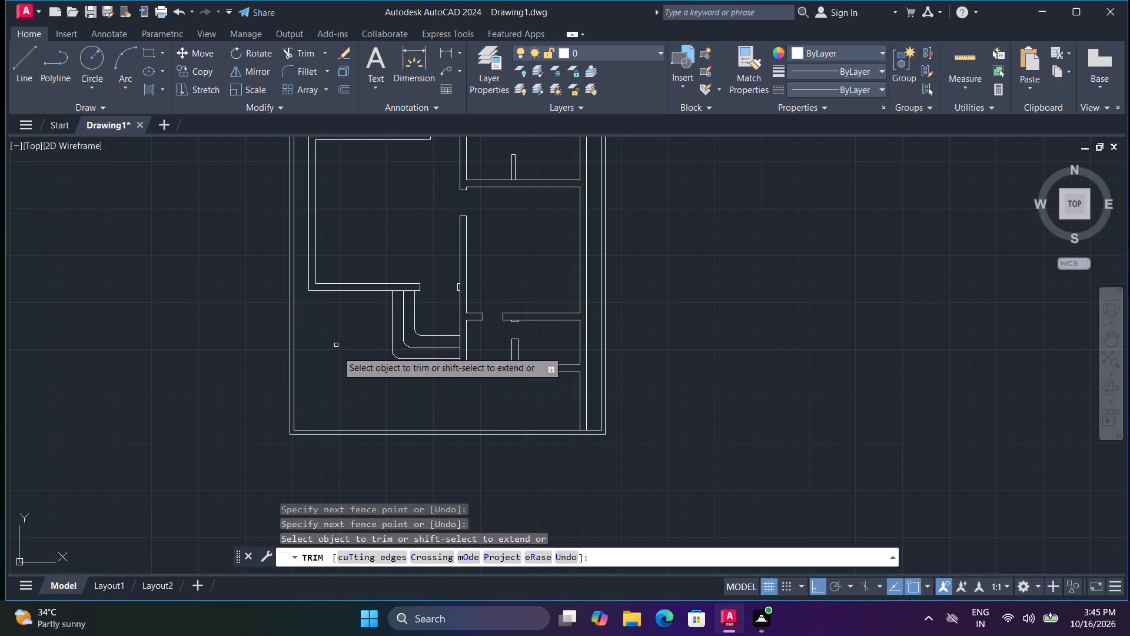
middle_click_drag(348, 394, 407, 324)
middle_click(408, 322)
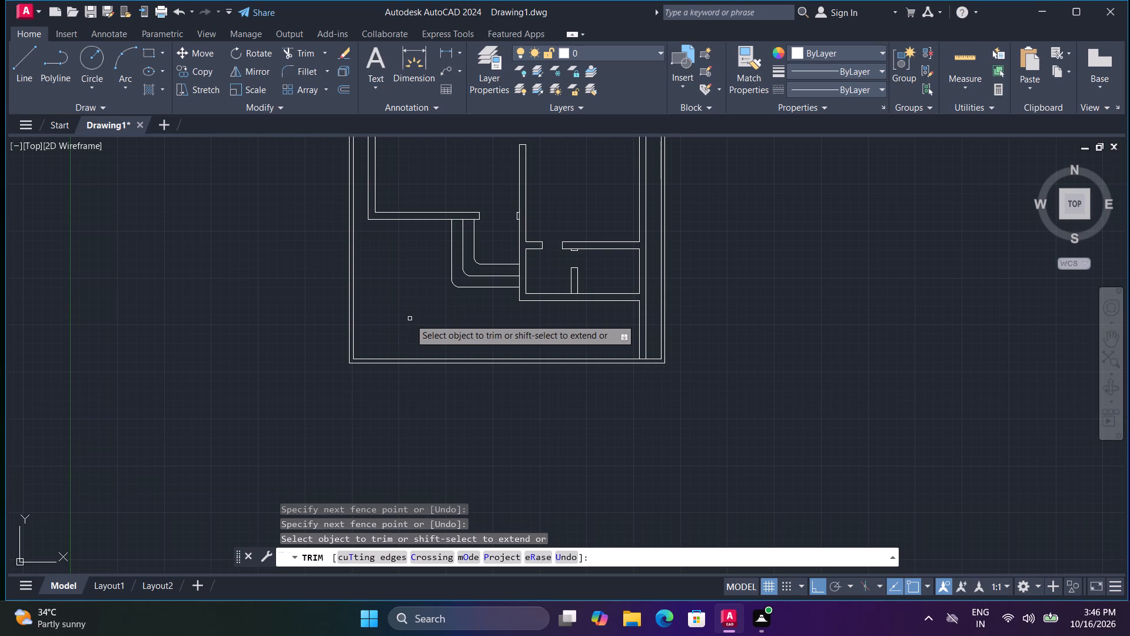
scroll(410, 319, "up", 1)
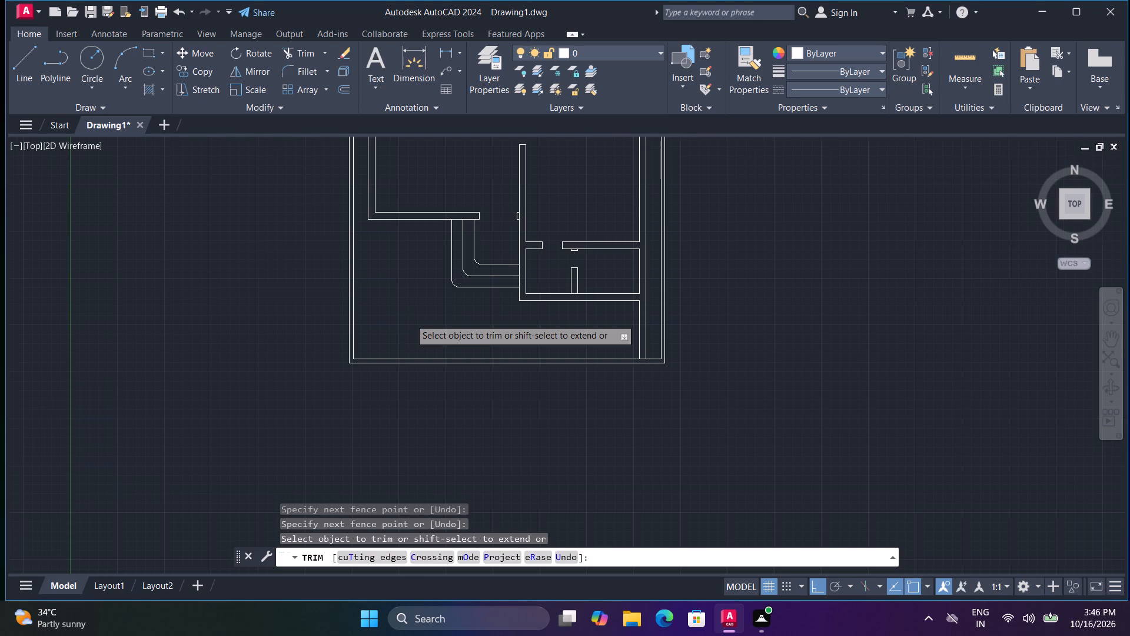
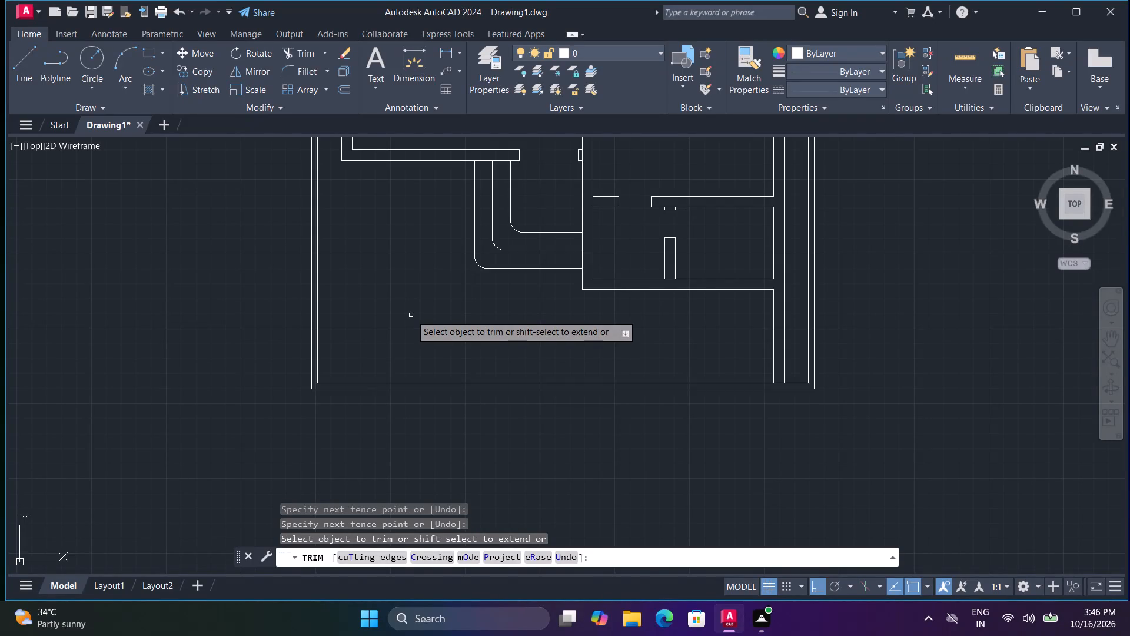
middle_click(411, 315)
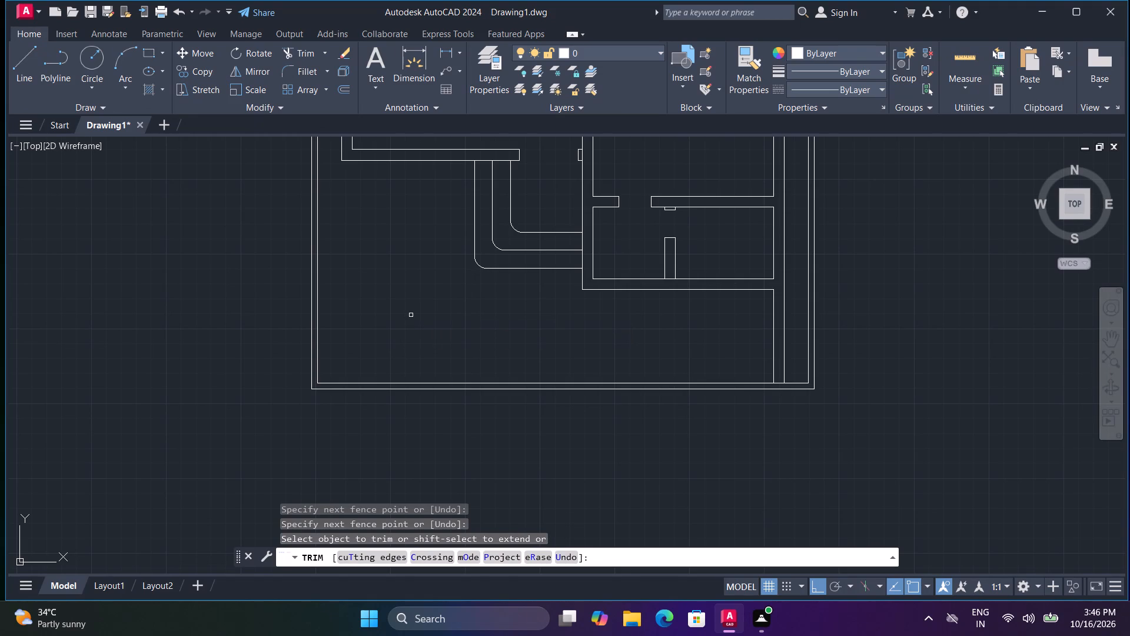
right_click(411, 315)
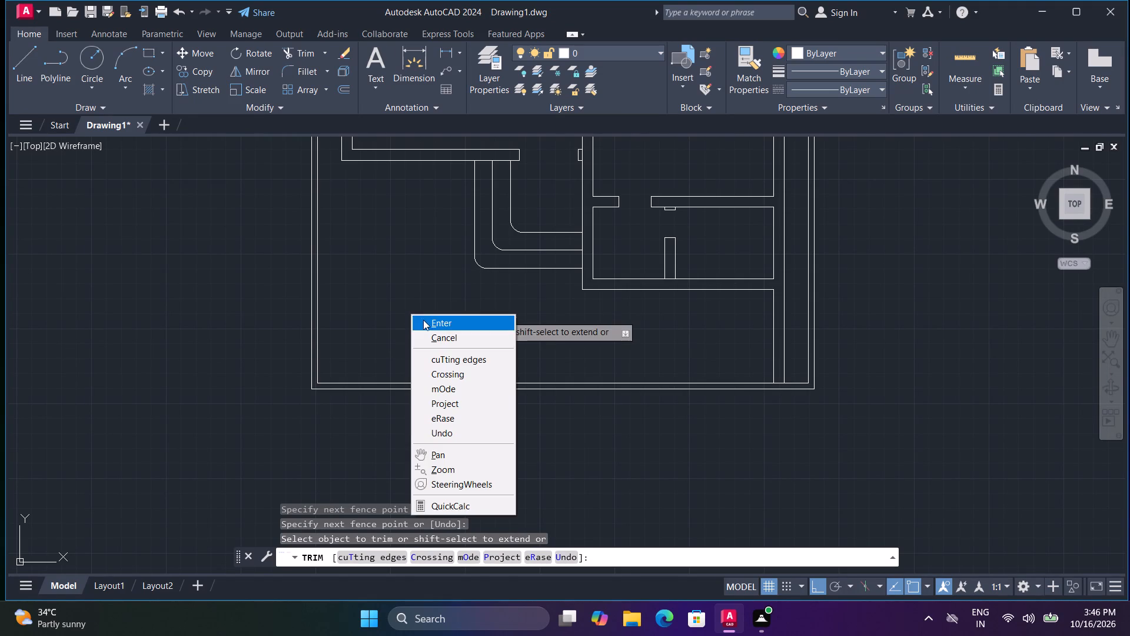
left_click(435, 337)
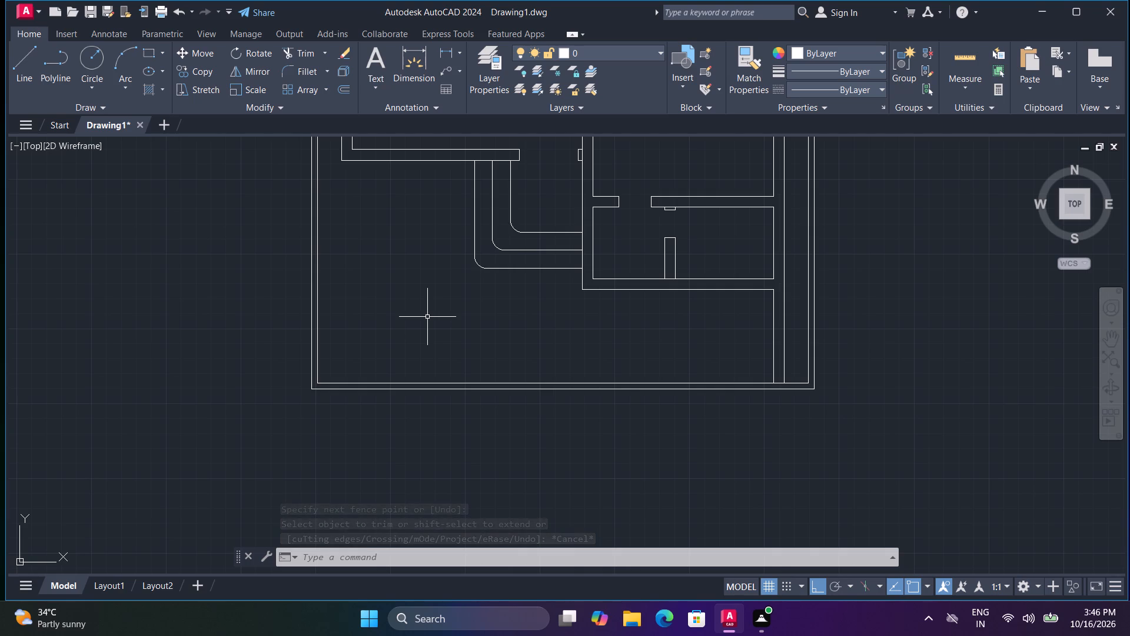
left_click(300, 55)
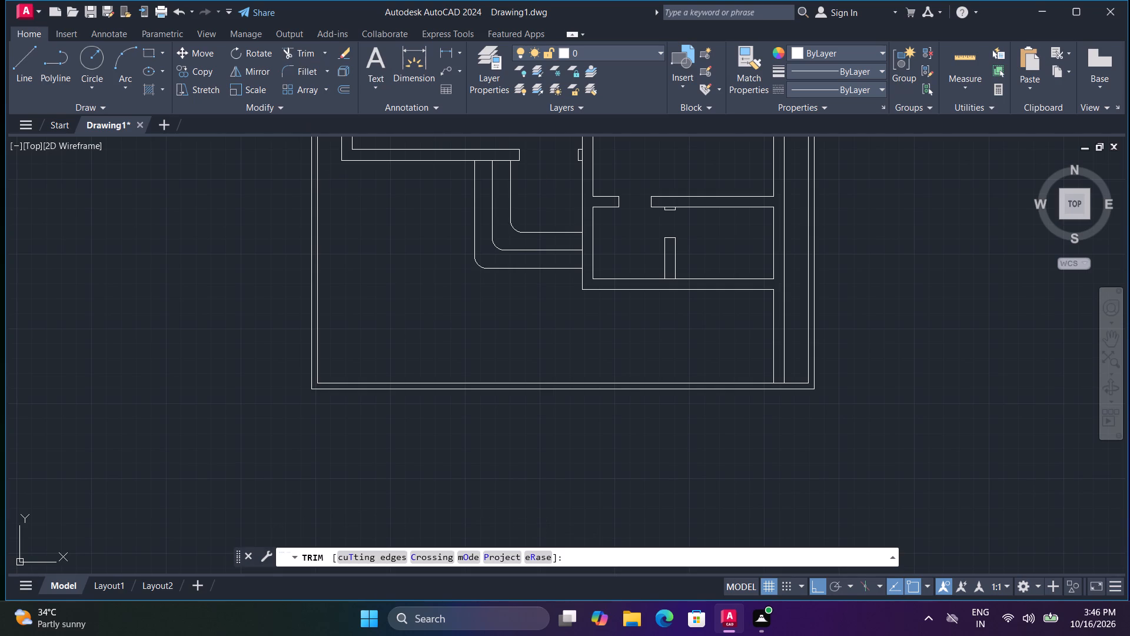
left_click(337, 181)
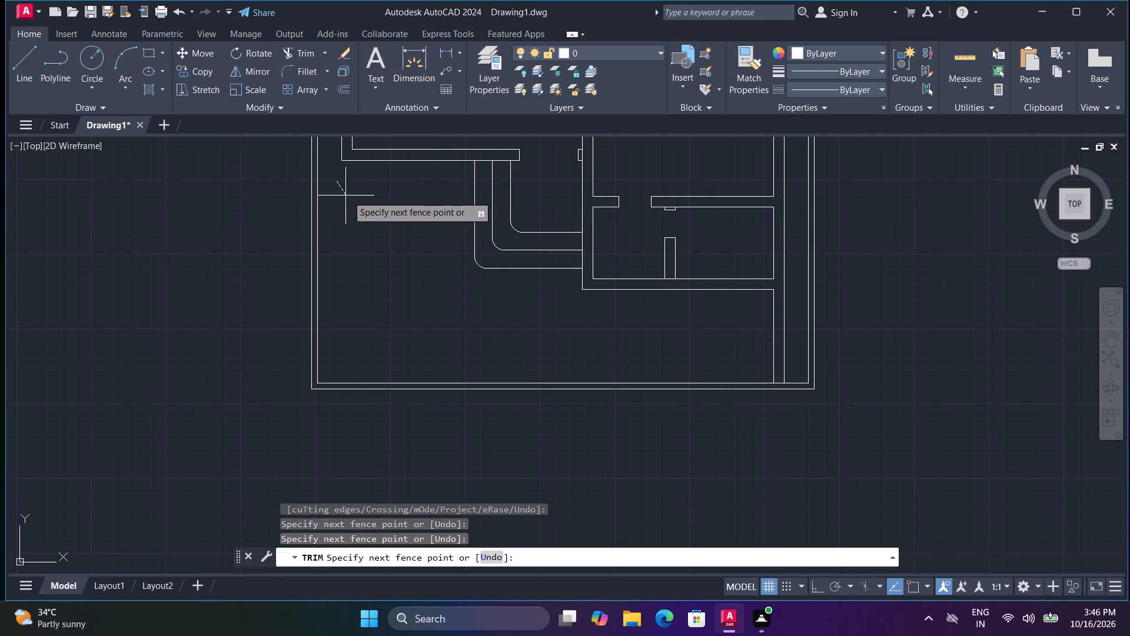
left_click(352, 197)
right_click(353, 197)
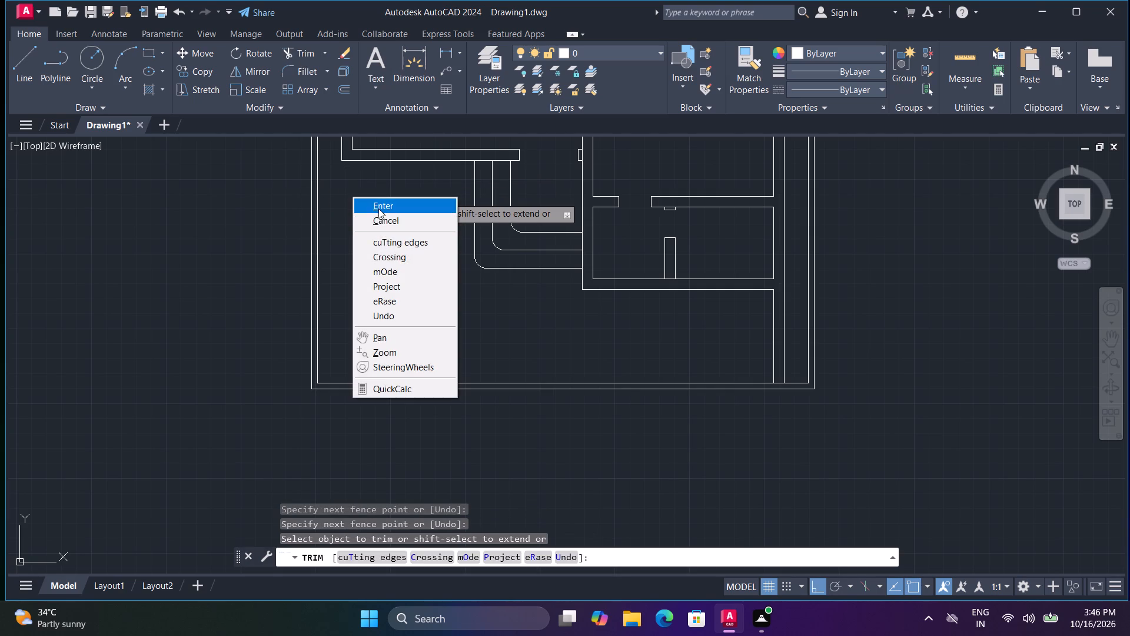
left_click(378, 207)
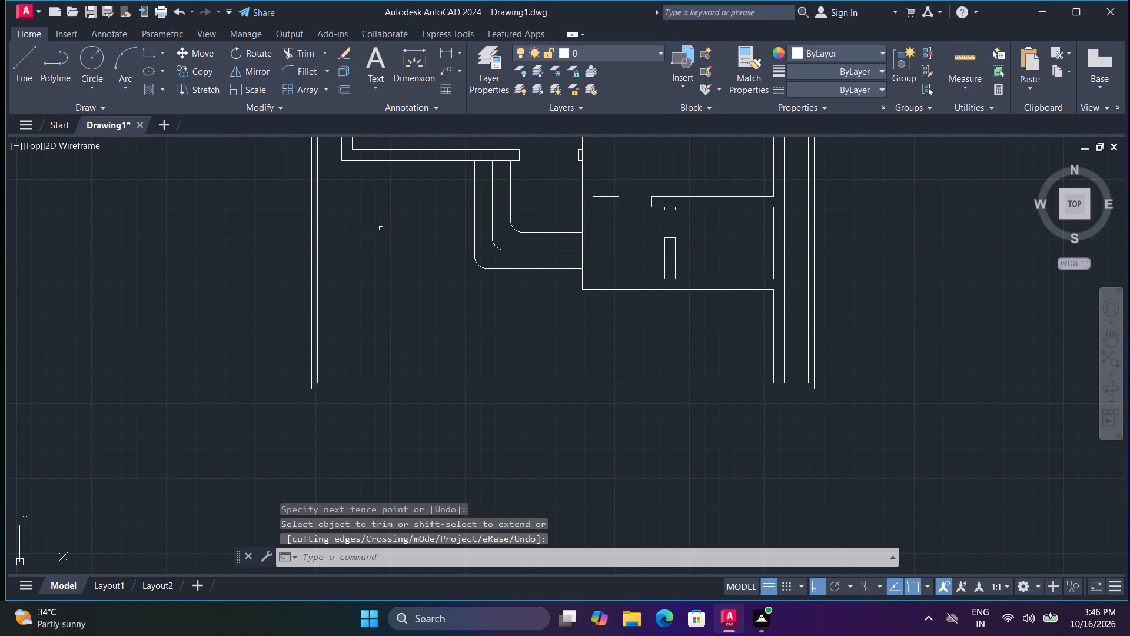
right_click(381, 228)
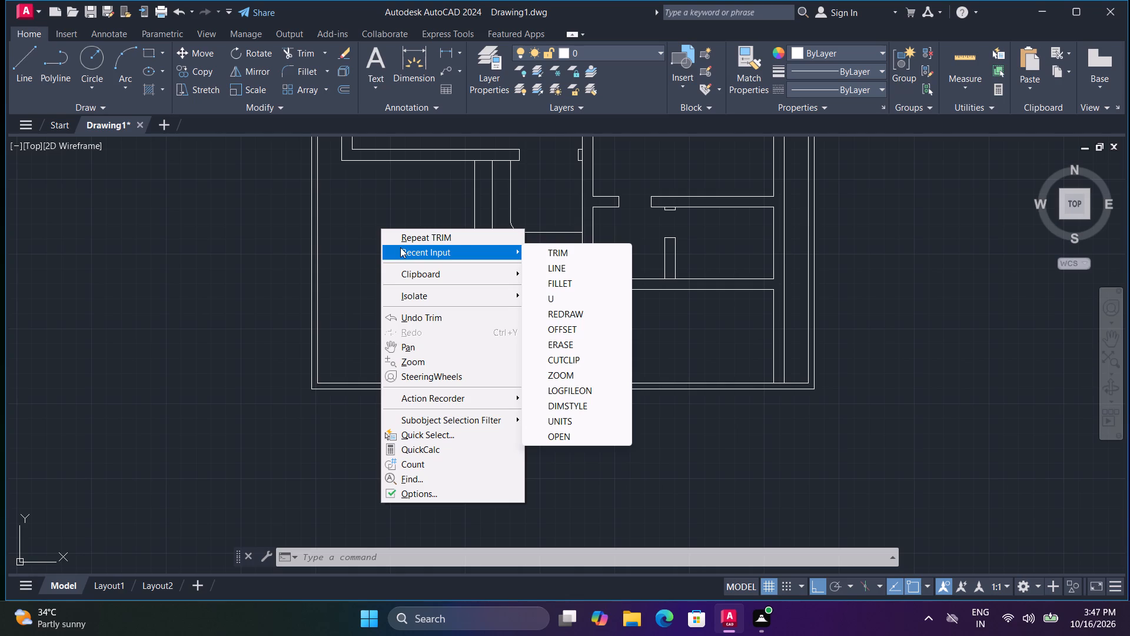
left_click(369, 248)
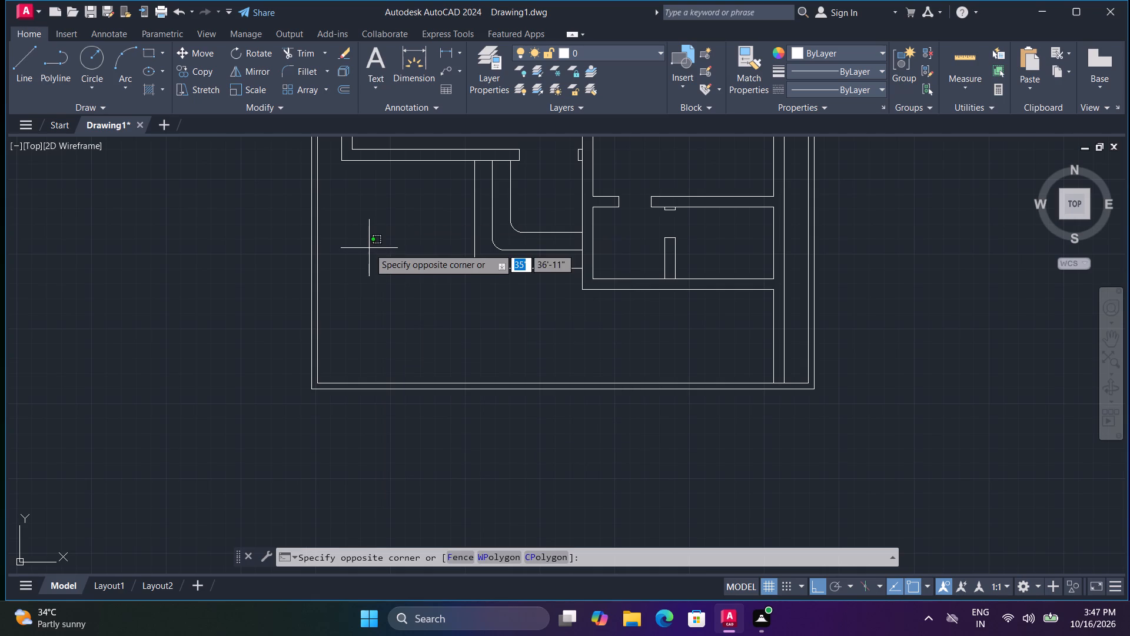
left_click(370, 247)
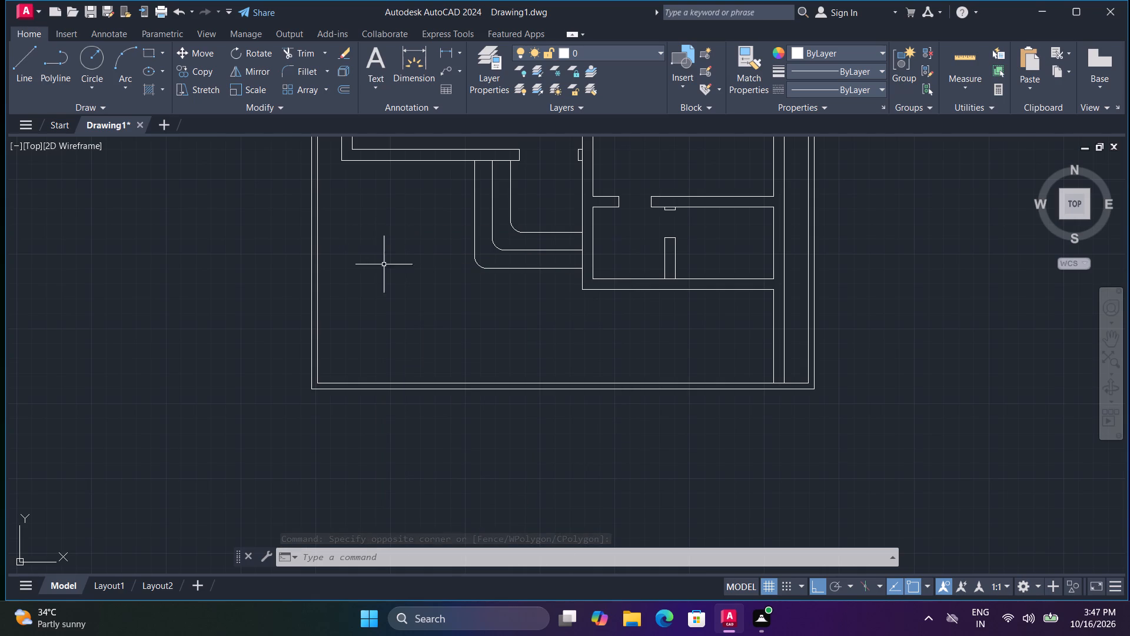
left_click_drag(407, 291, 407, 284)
Draw two vertical lines across the south outer wall, one near its west corner and one aligned with the outermost offset line.
type("l")
key("space")
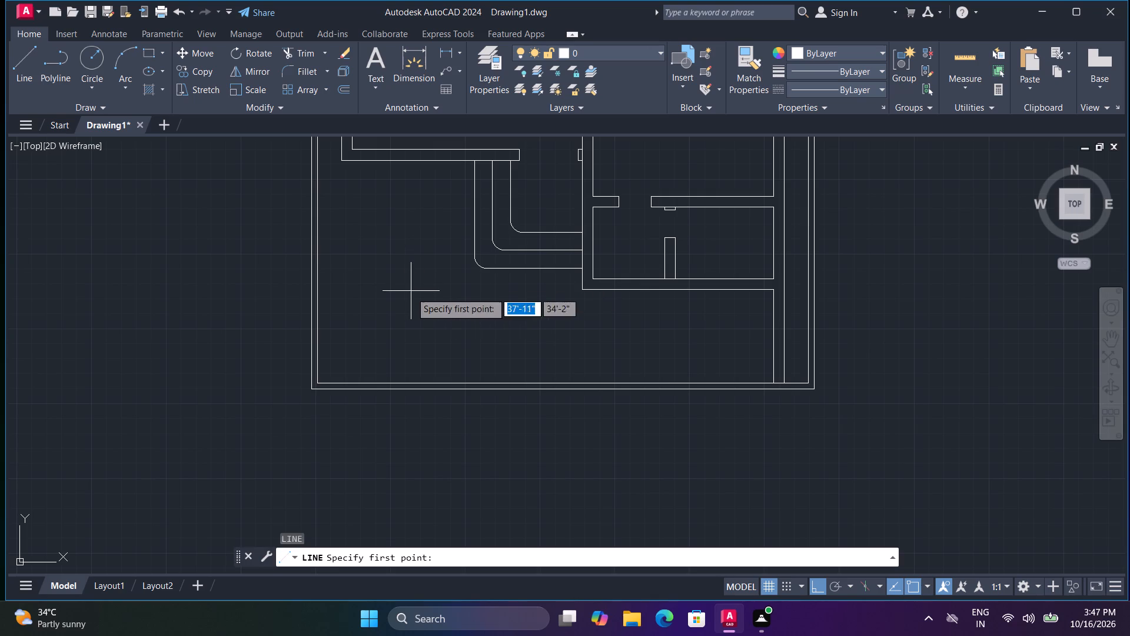
left_click(335, 370)
left_click(332, 405)
key("space")
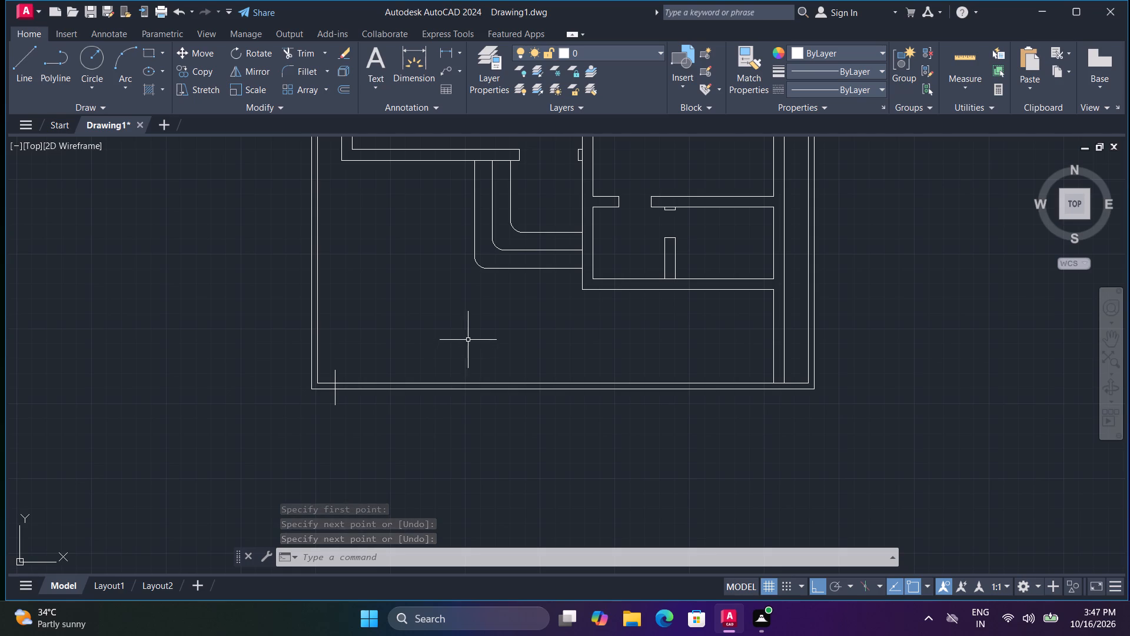
key("space")
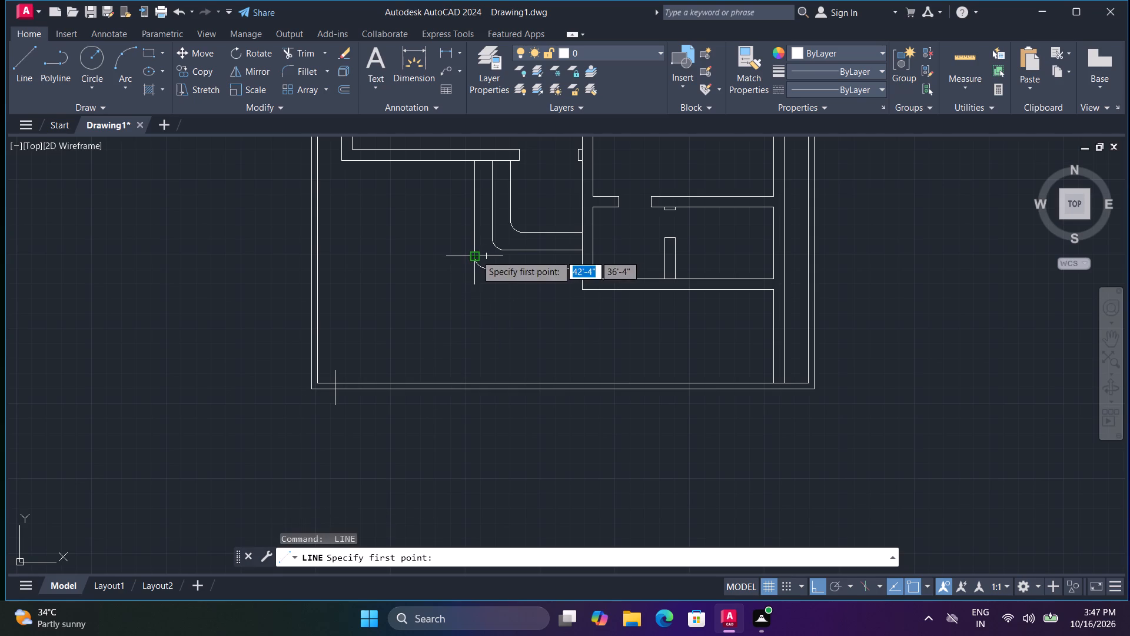
left_click(474, 354)
left_click(480, 415)
key("space")
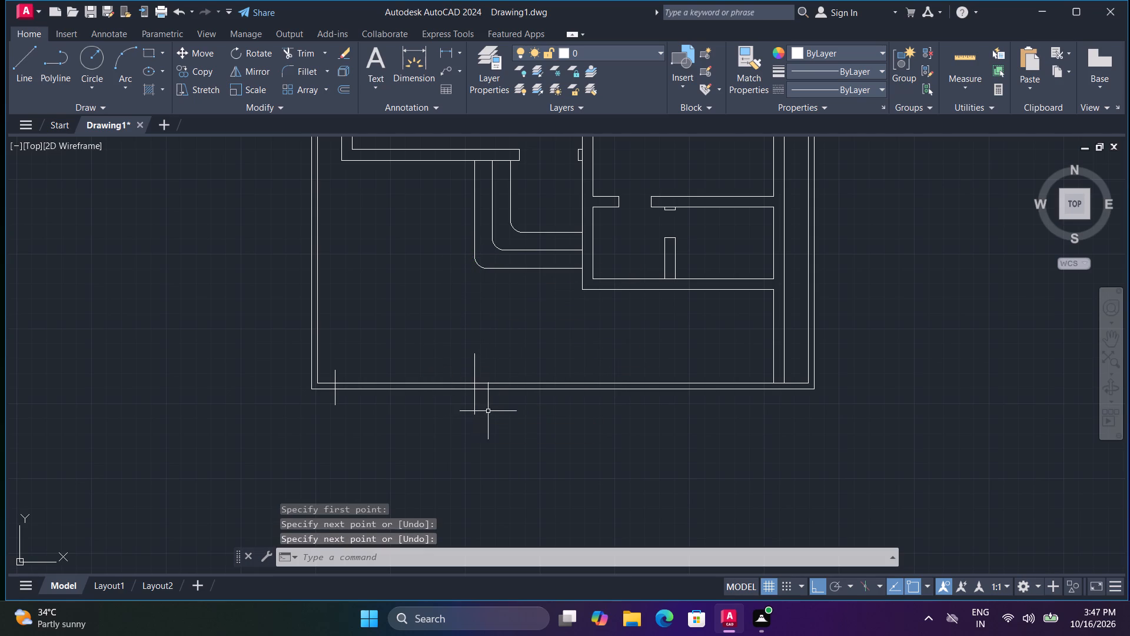
Draw two more vertical lines across the south wall, one just east of the previous line and one aligned with the enclosure's east wall.
key("space")
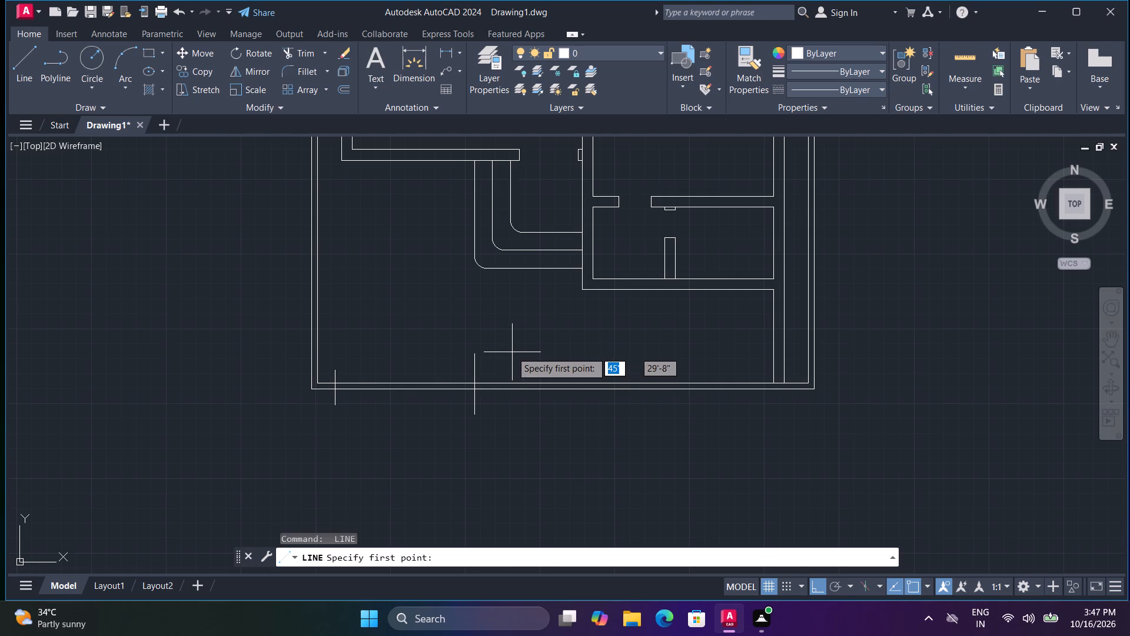
left_click(511, 352)
left_click(507, 404)
key("space")
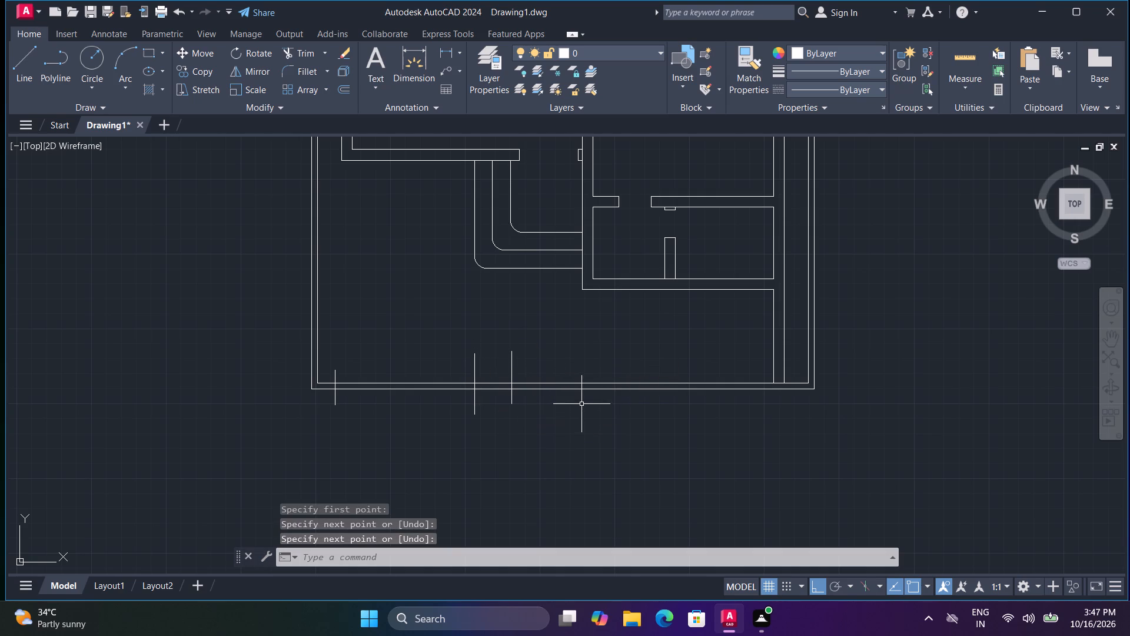
key("space")
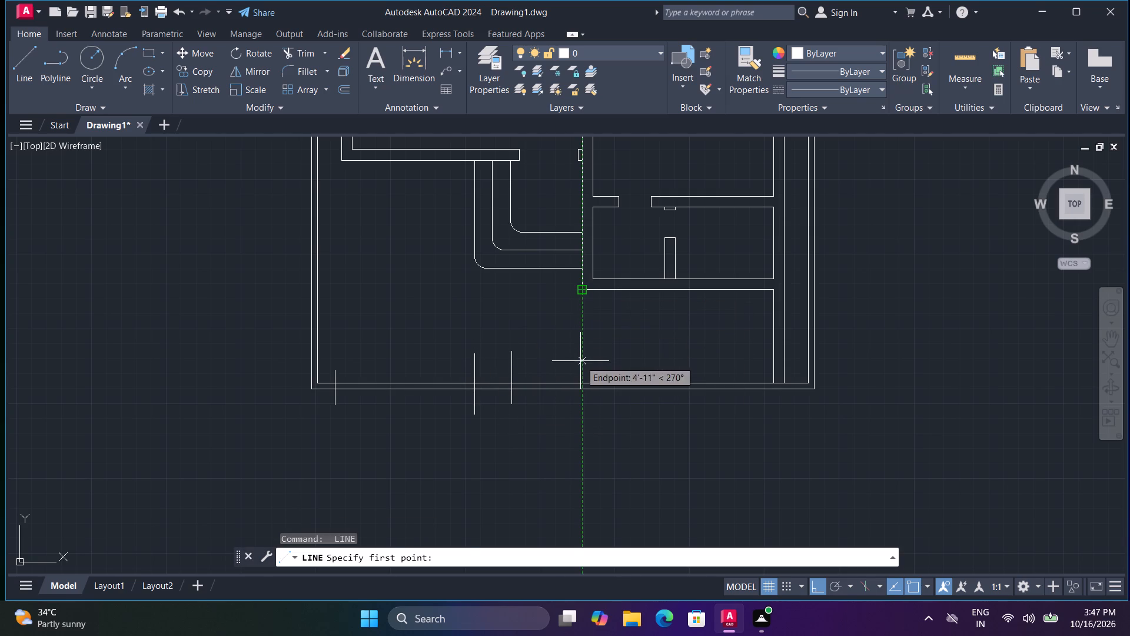
left_click(580, 361)
left_click(580, 412)
key("space")
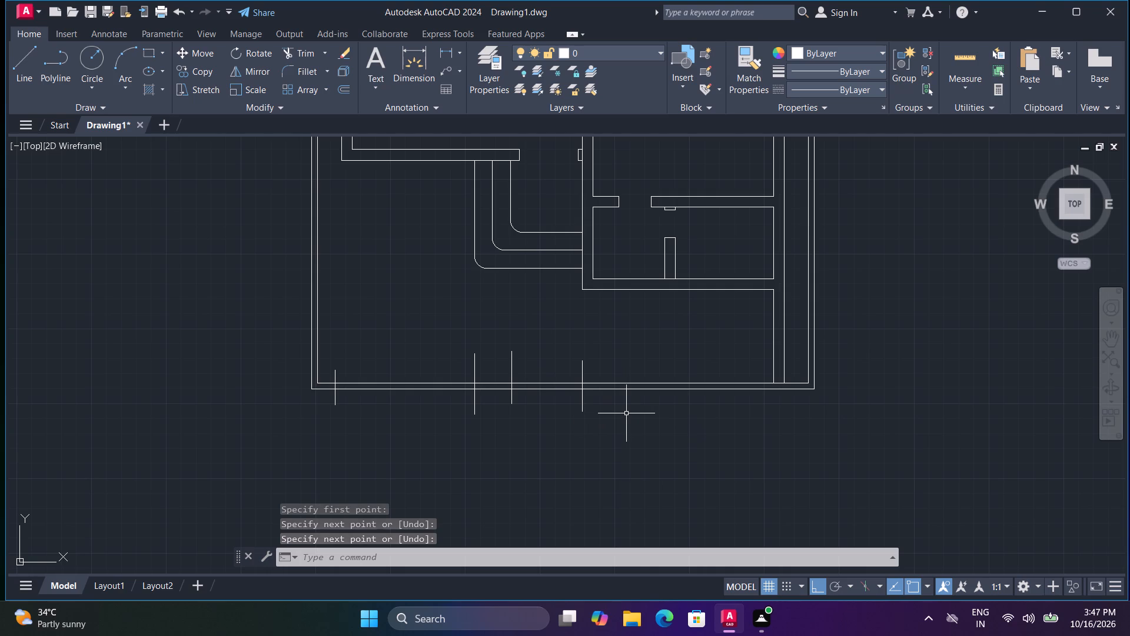
key("Escape")
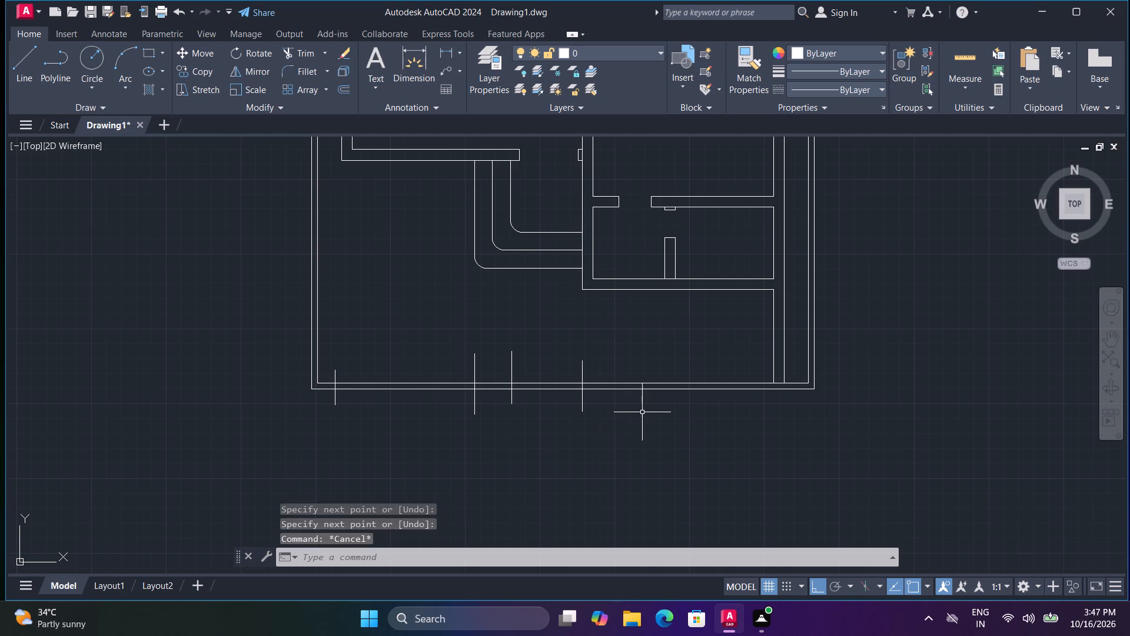
Trim the ends of the four vertical lines projecting outside and inside the south wall.
type("tr")
key("b")
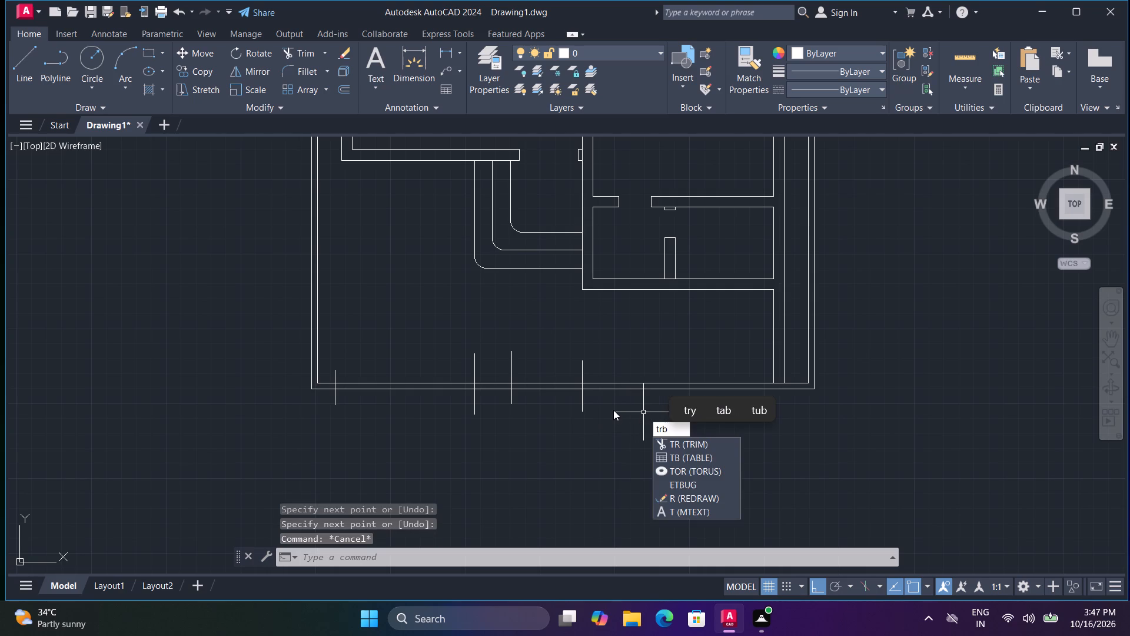
key("BackSpace")
key("space")
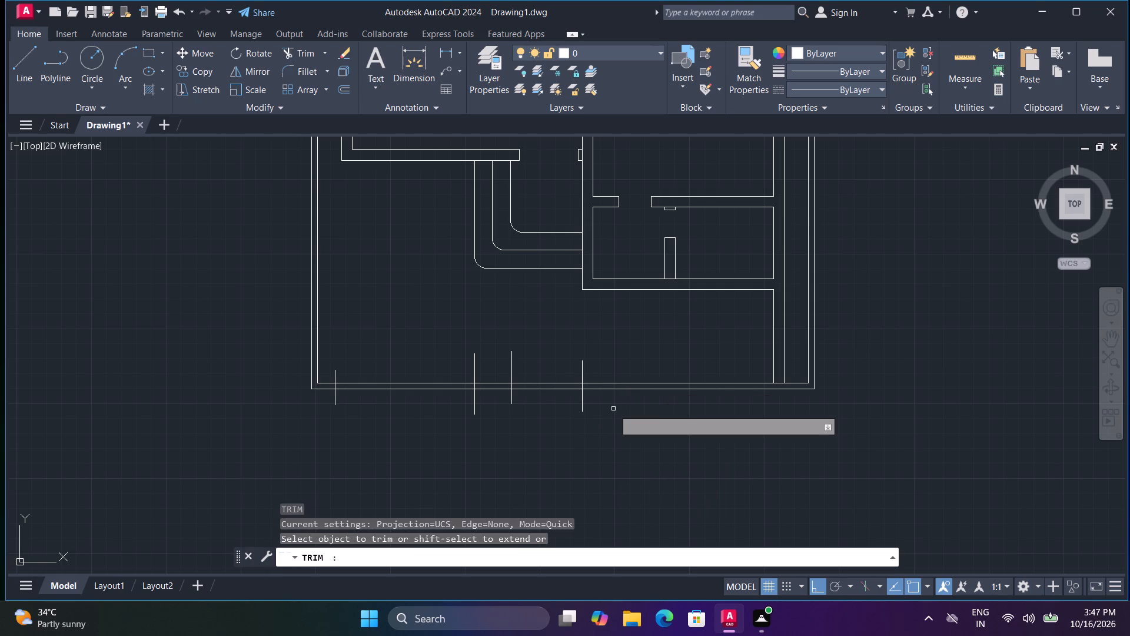
left_click(610, 402)
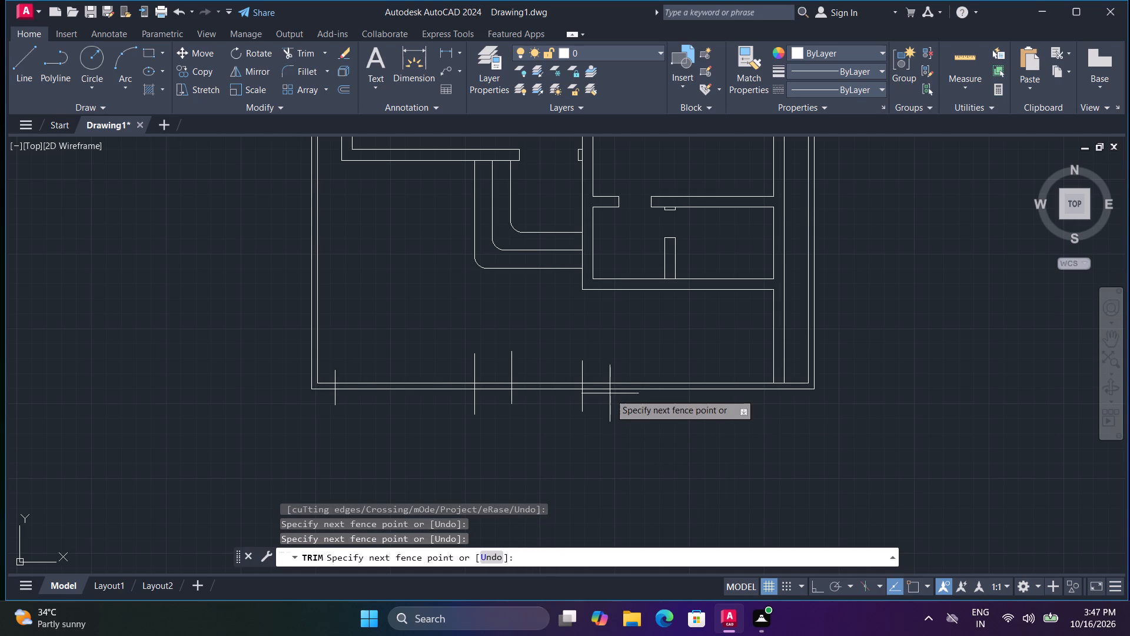
left_click(319, 403)
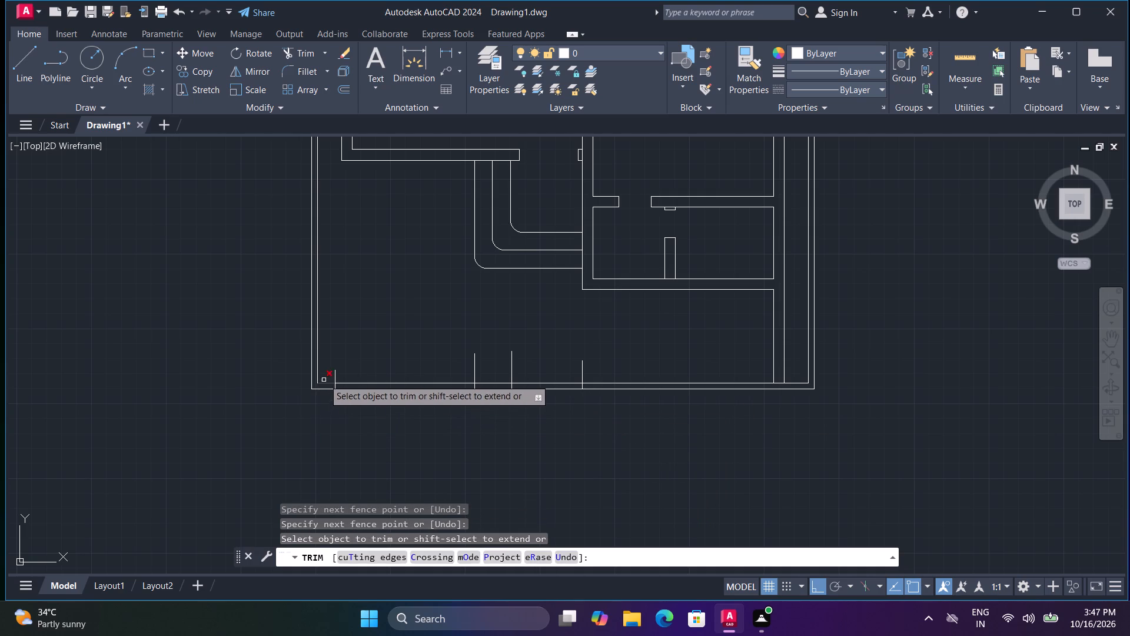
left_click(324, 377)
left_click(599, 373)
Trim the south wall lines between each pair of jamb lines to cut two openings, leaving a short pier between them.
left_click_drag(575, 365, 570, 367)
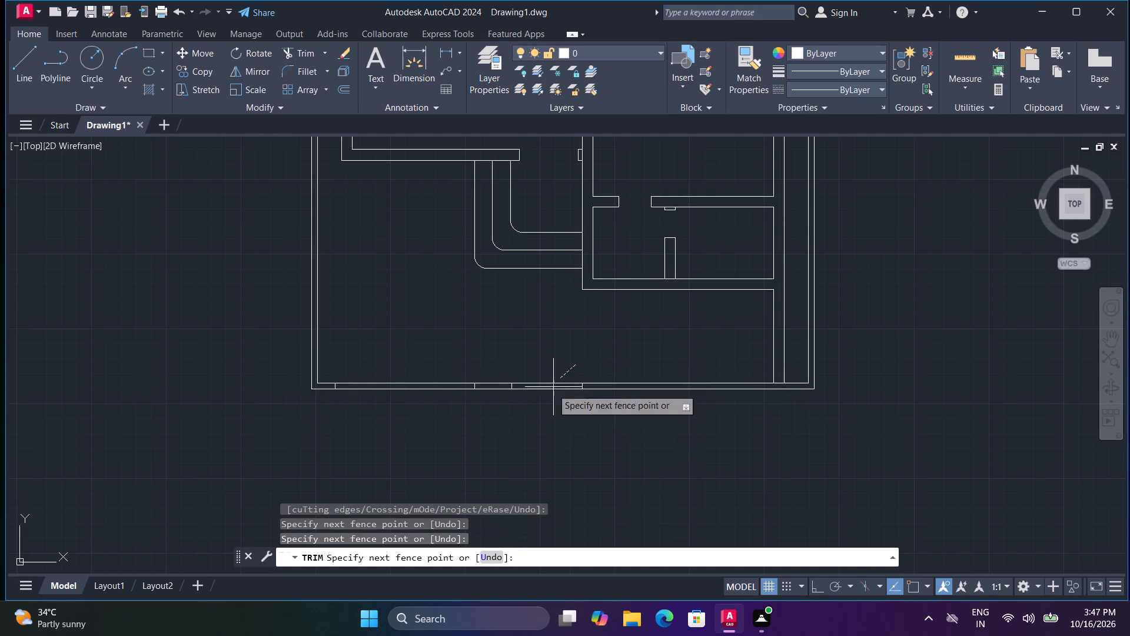
left_click(537, 423)
left_click(392, 440)
left_click(391, 359)
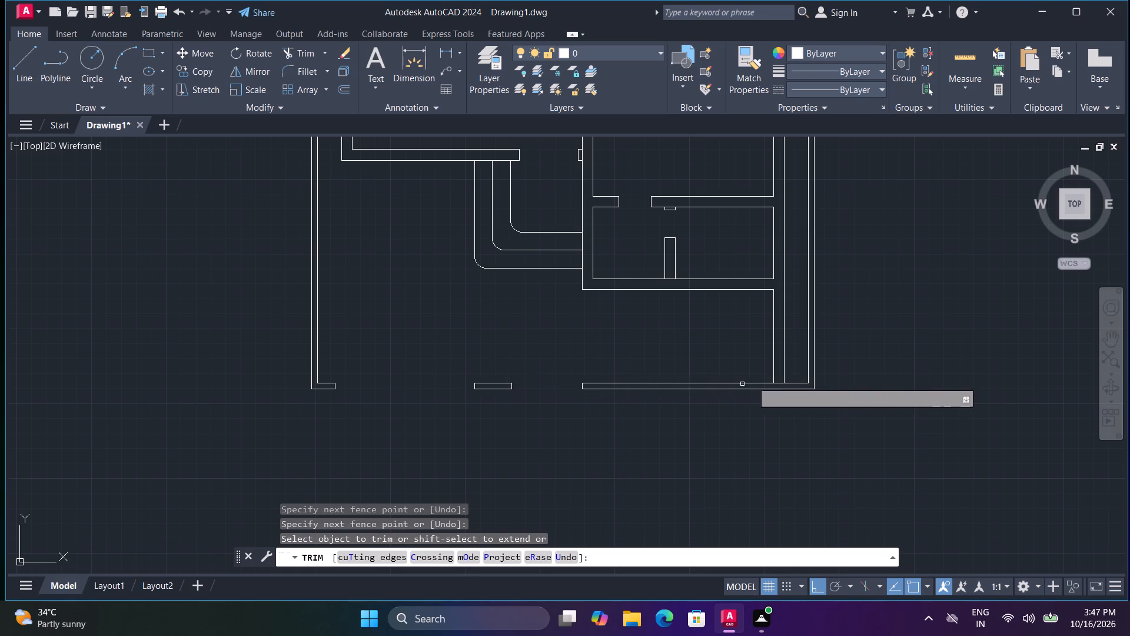
Trim the south wall's inner line between the two lines of the inner east wall.
left_click(779, 383)
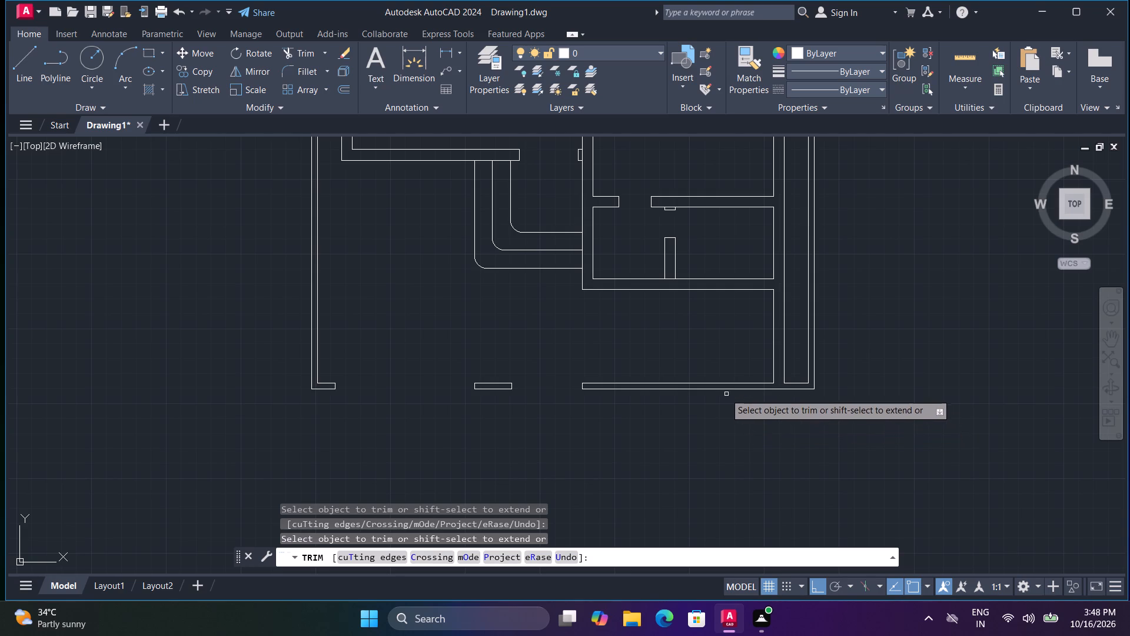
scroll(679, 369, "down", 2)
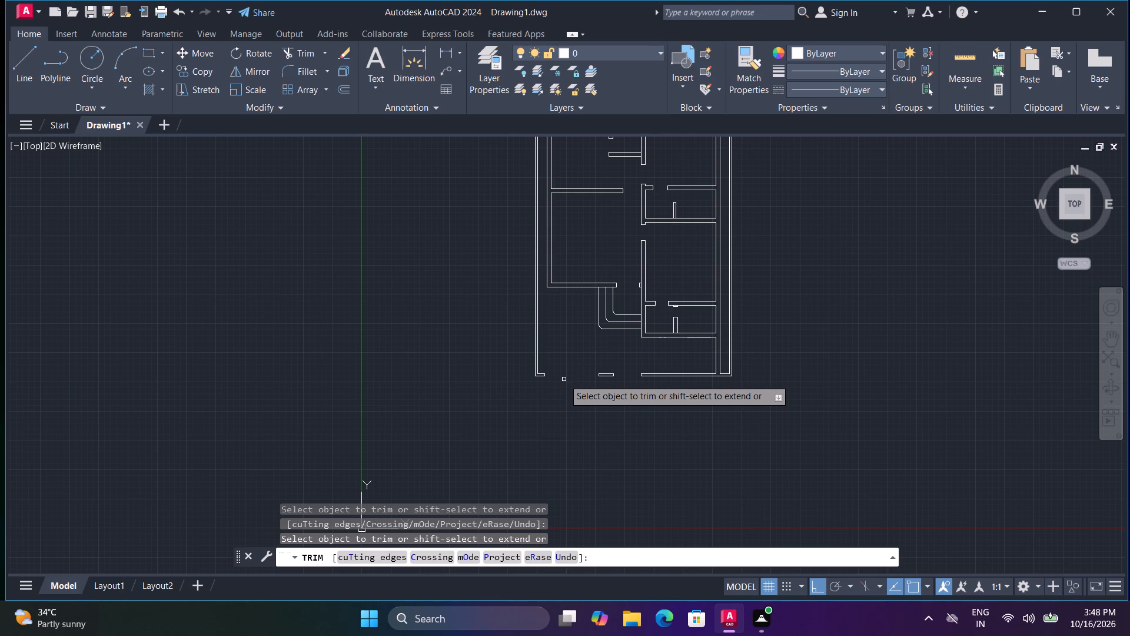
key("grave")
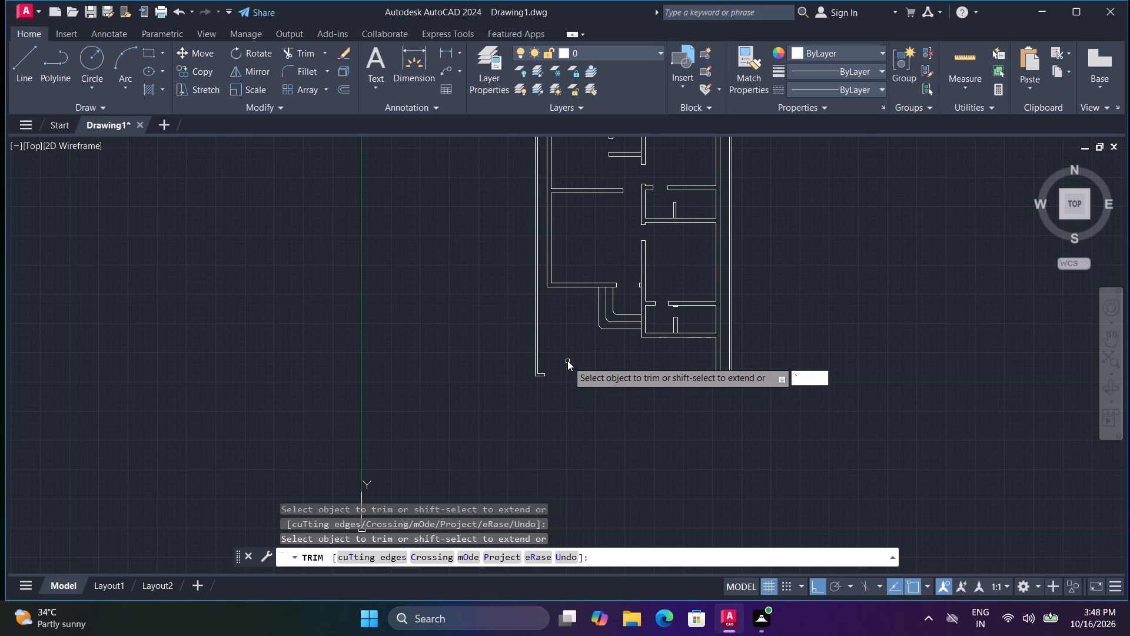
key("Escape")
Draw a 4'9" horizontal line westward from the midpoint of the pier's west jamb into the south wall's western opening.
type("l")
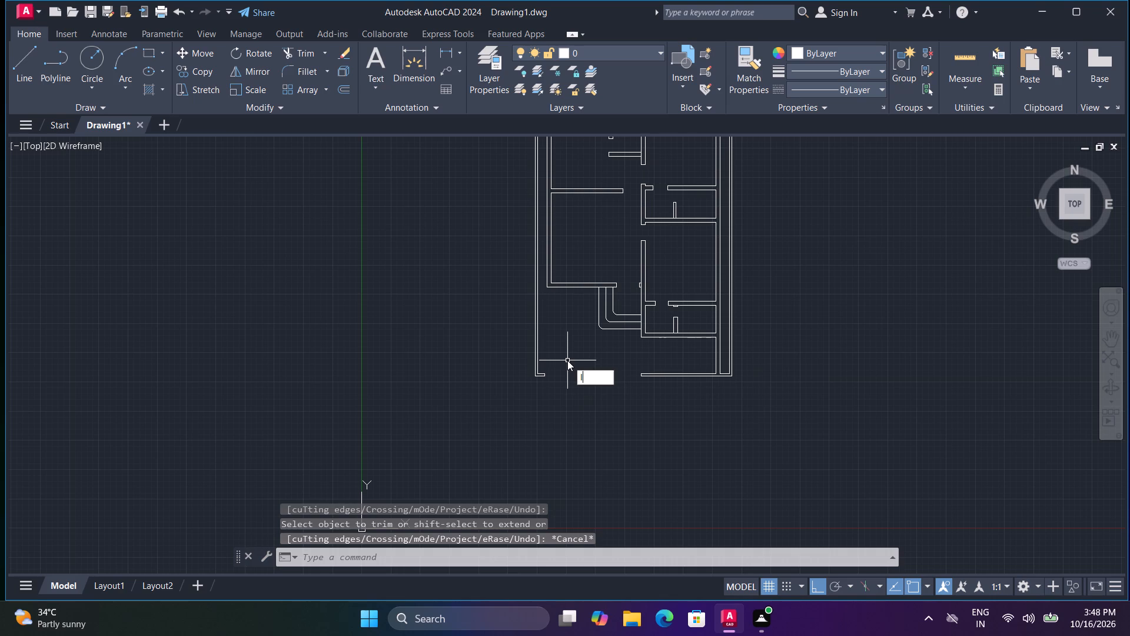
key("space")
scroll(579, 382, "up", 2)
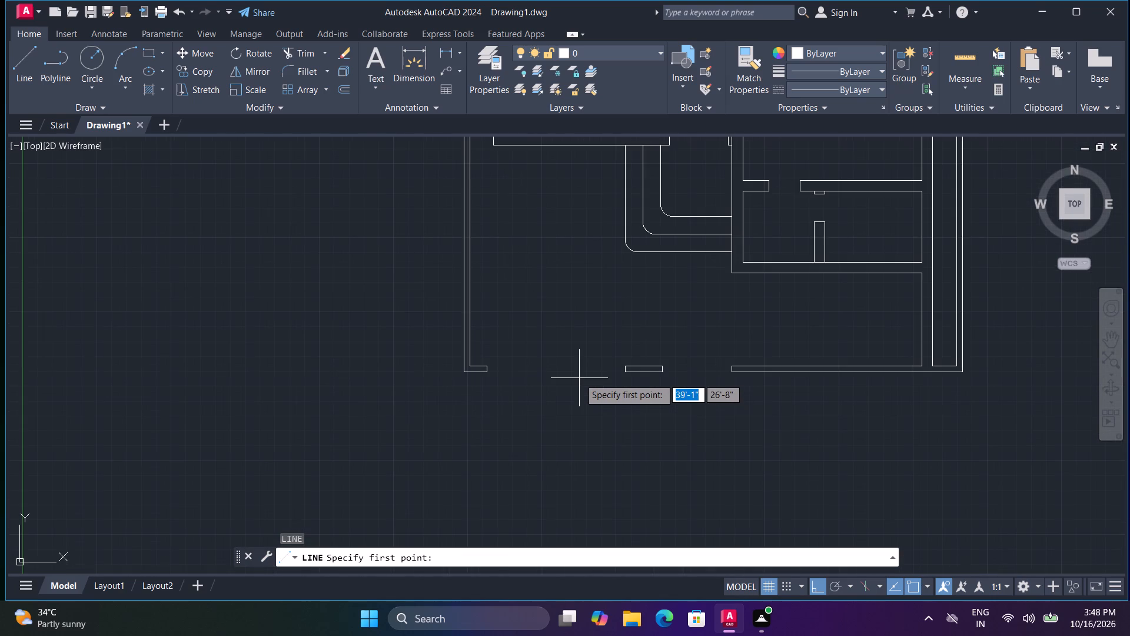
scroll(566, 379, "up", 3)
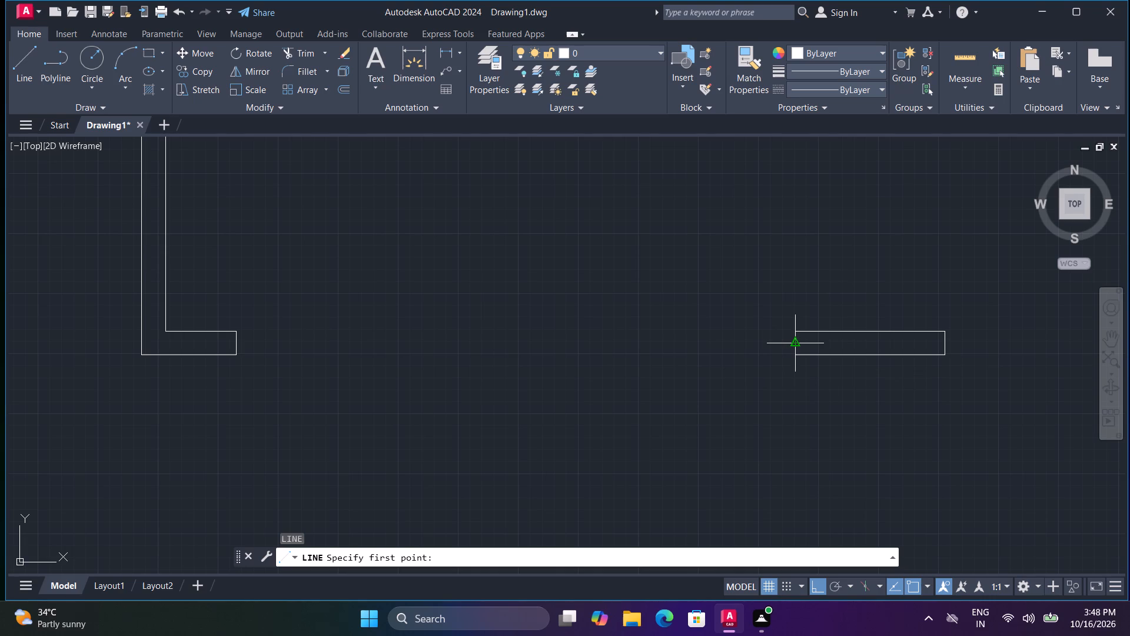
left_click(799, 344)
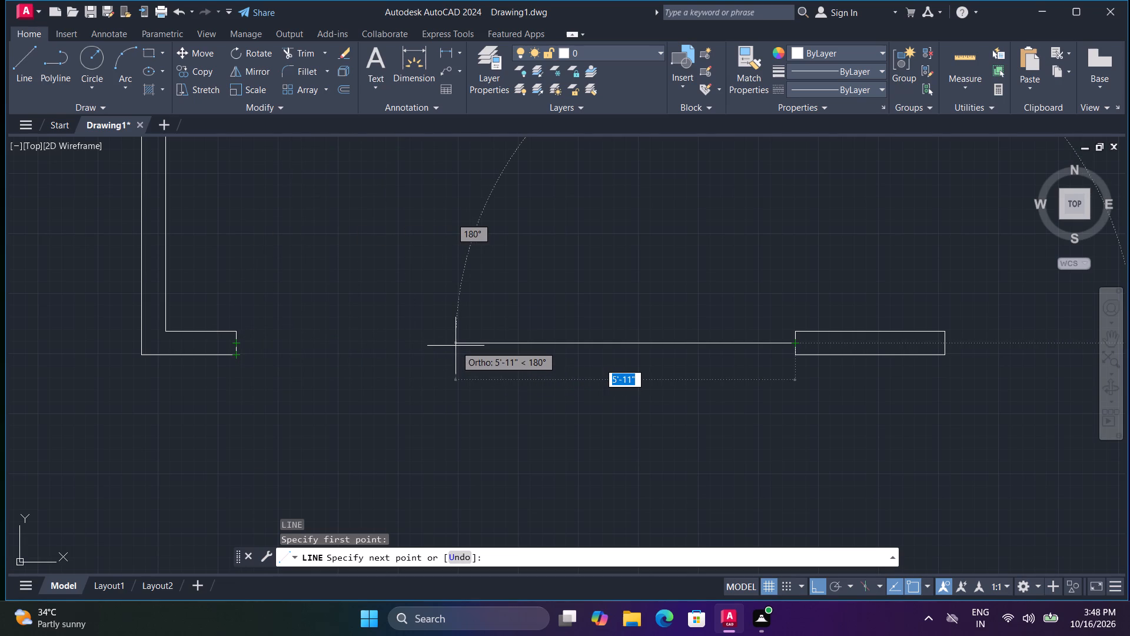
type("9'")
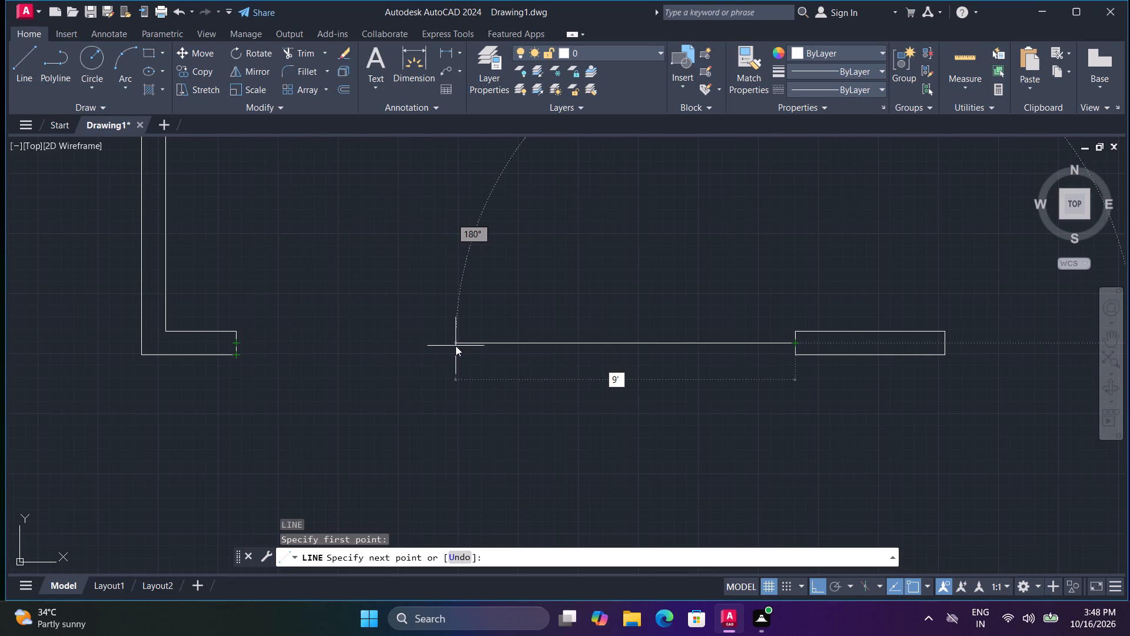
key("8")
key("shift+quotedbl")
type("/2")
key("Return")
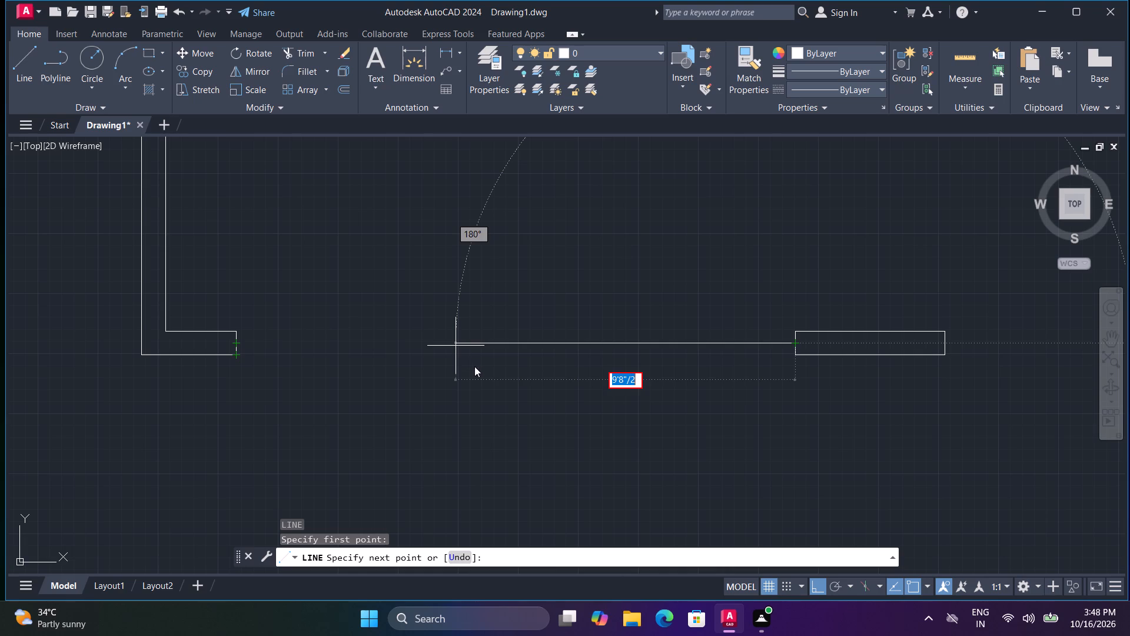
key("Return")
key("BackSpace")
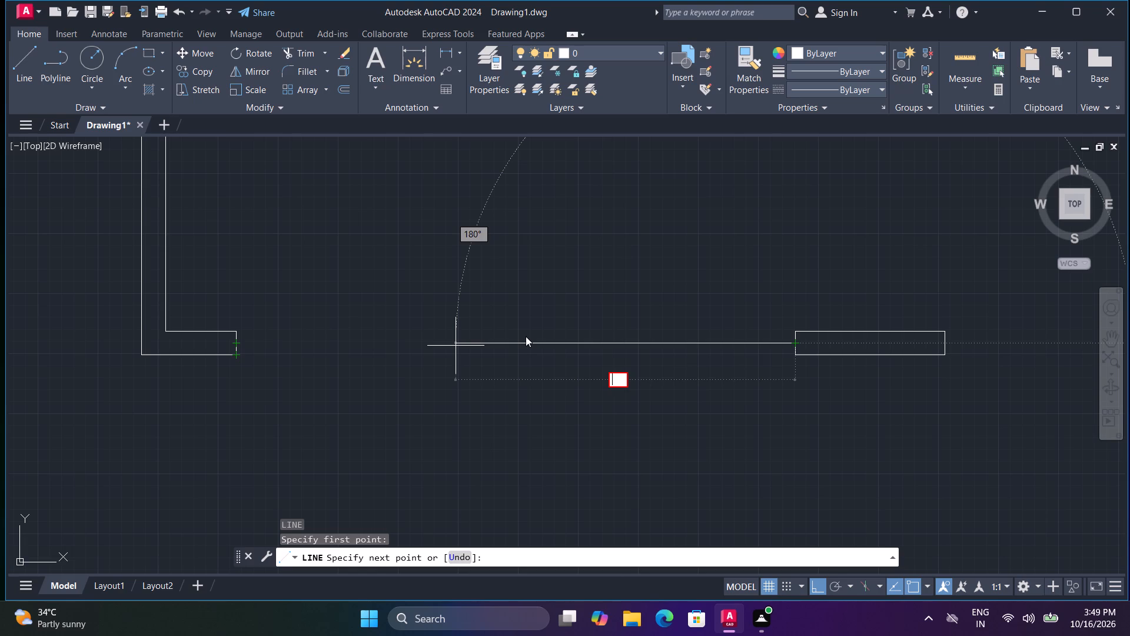
key("8")
key("BackSpace")
type("4'")
key("9")
key("shift+quotedbl")
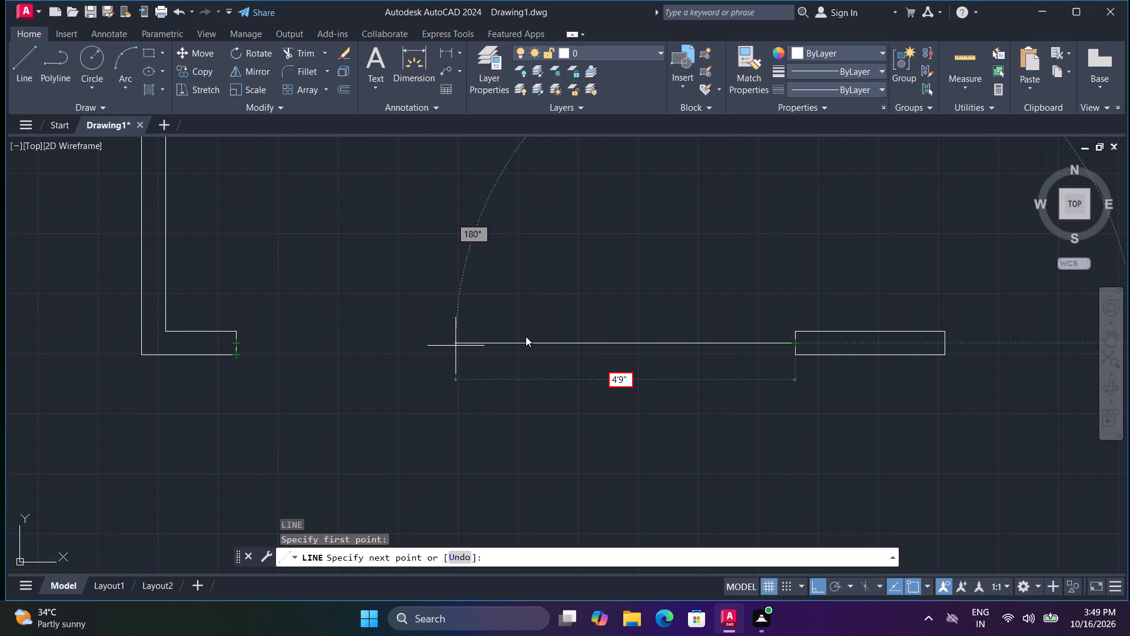
key("Return")
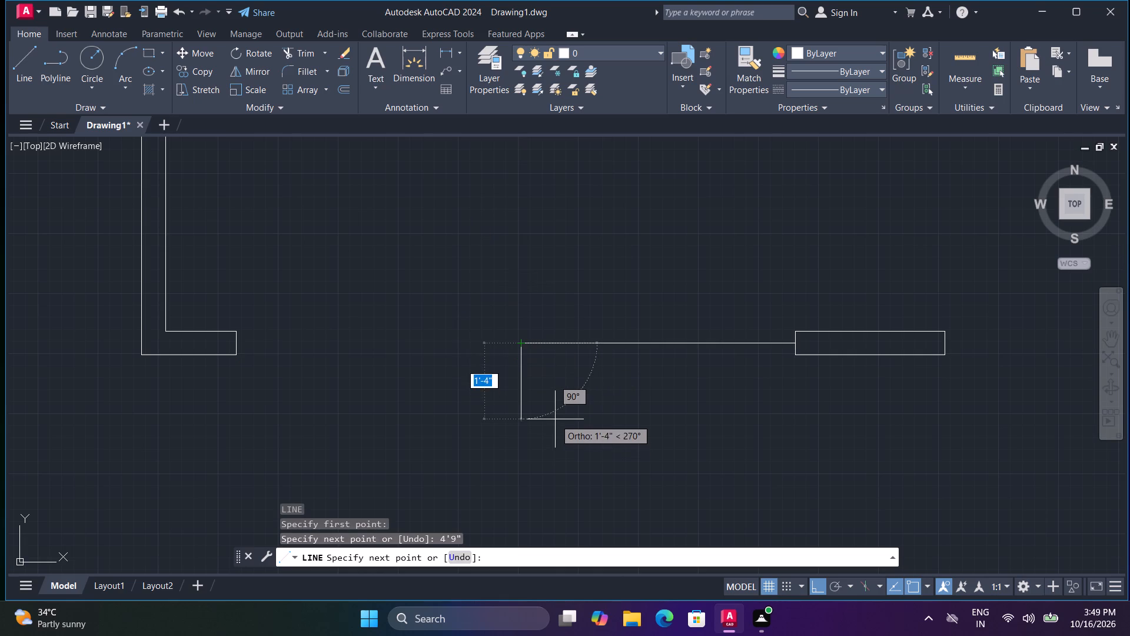
key("space")
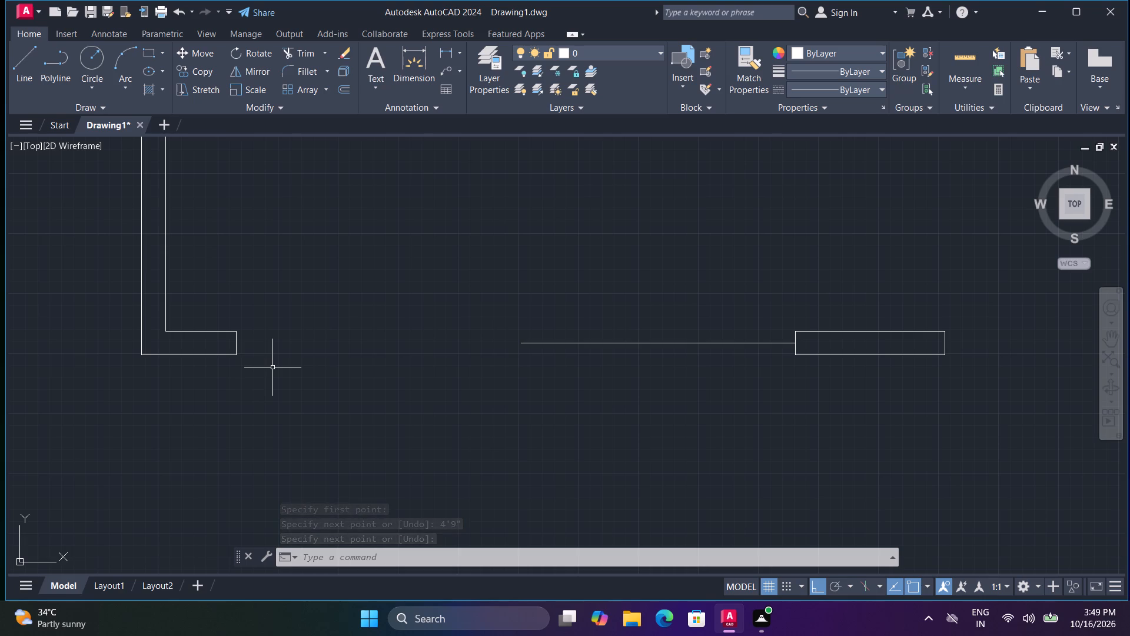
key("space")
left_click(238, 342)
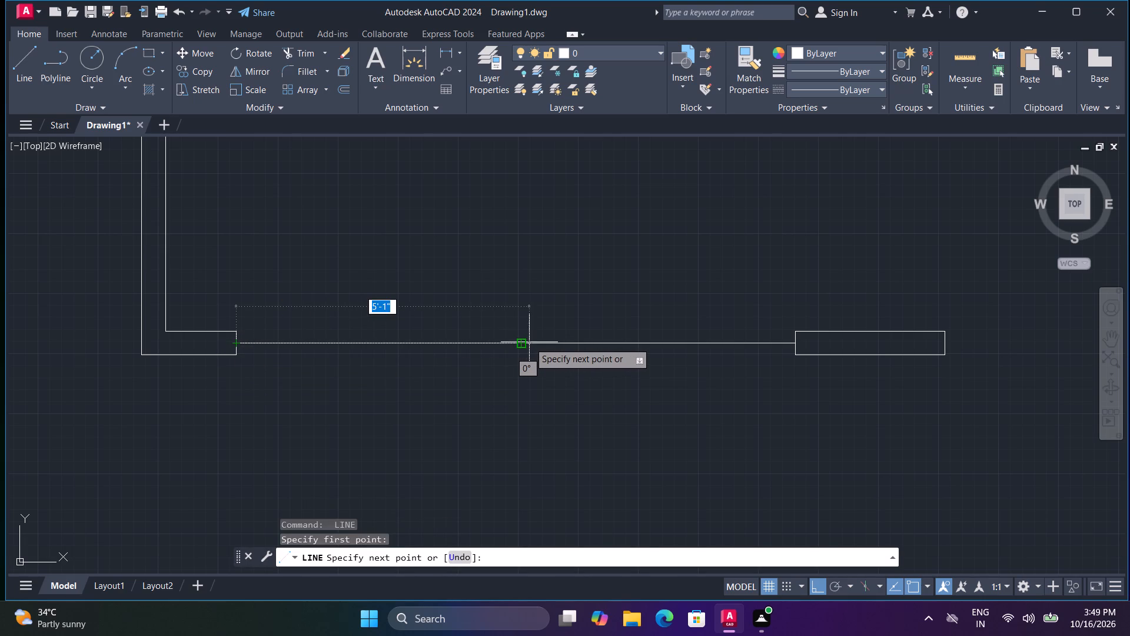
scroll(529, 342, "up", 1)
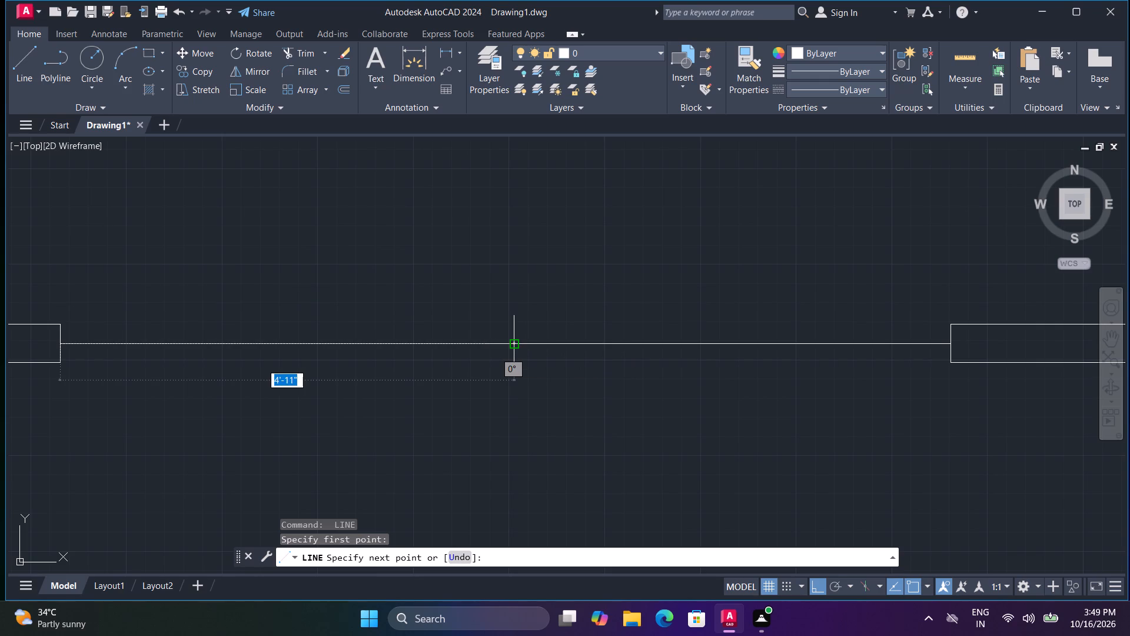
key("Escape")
Offset the 4'9" line 2" to the south using the Through option.
type("o t")
key("space")
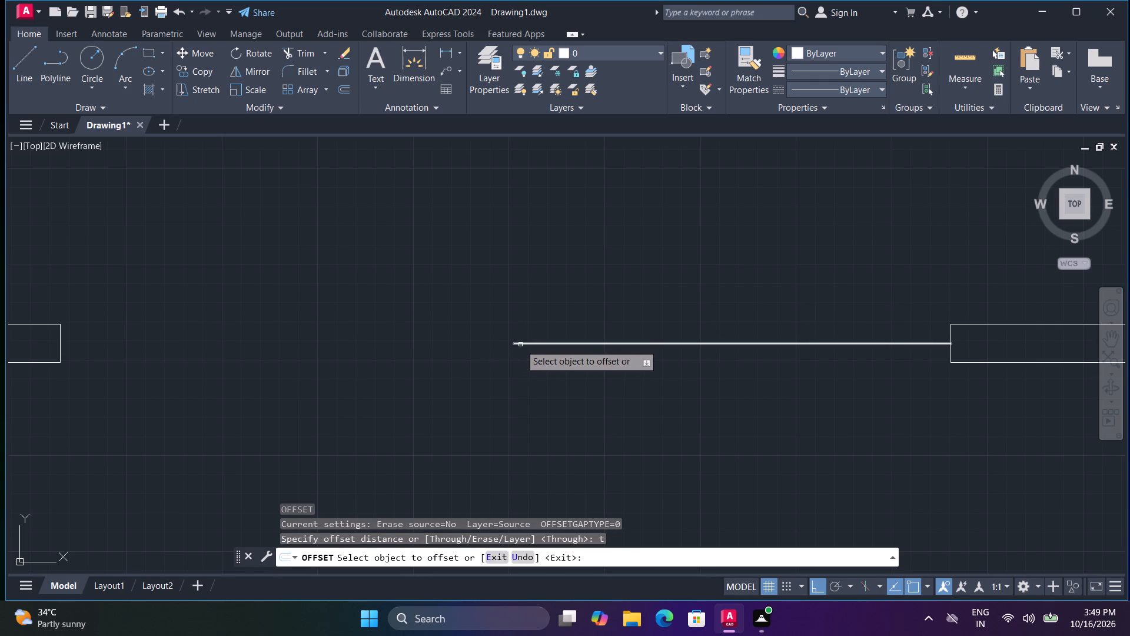
left_click(520, 344)
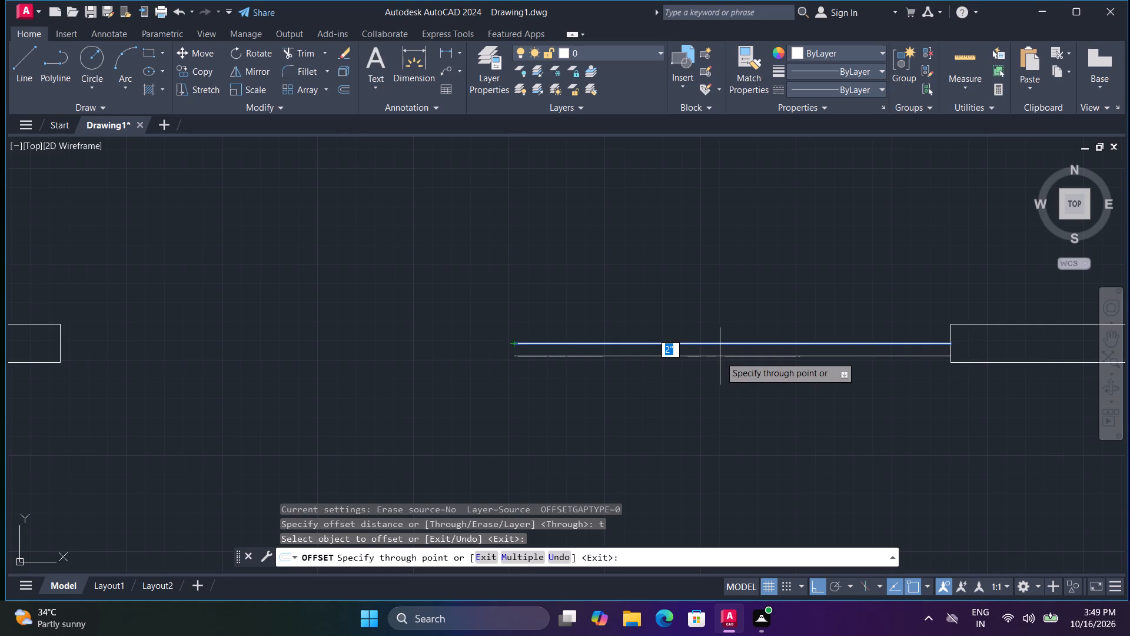
key("2")
key("shift+quotedbl")
key("Return")
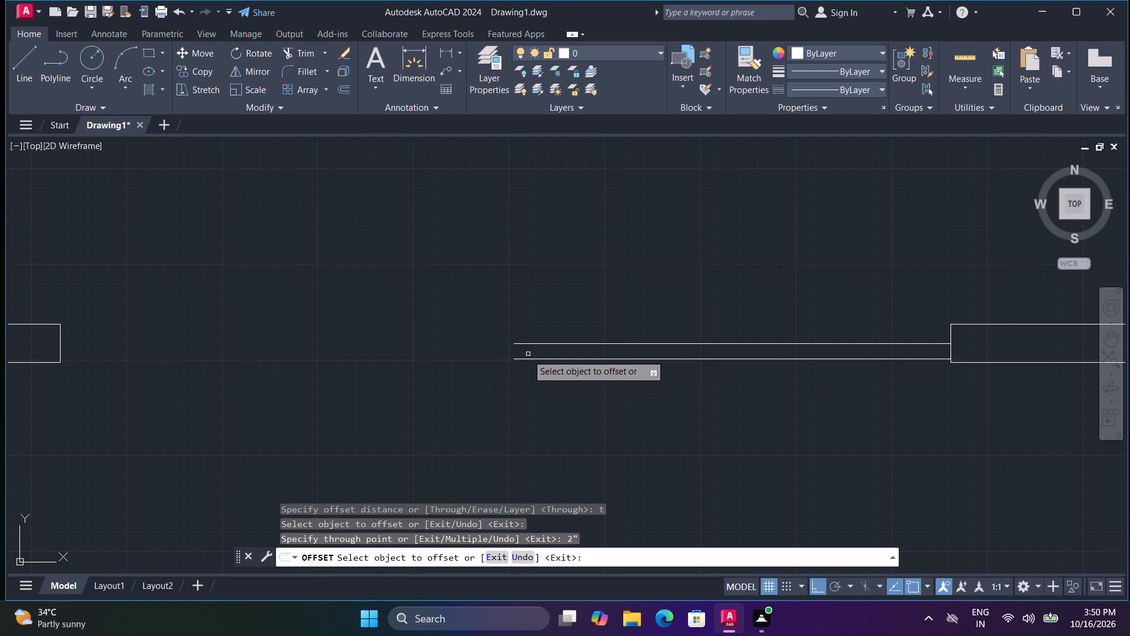
key("Escape")
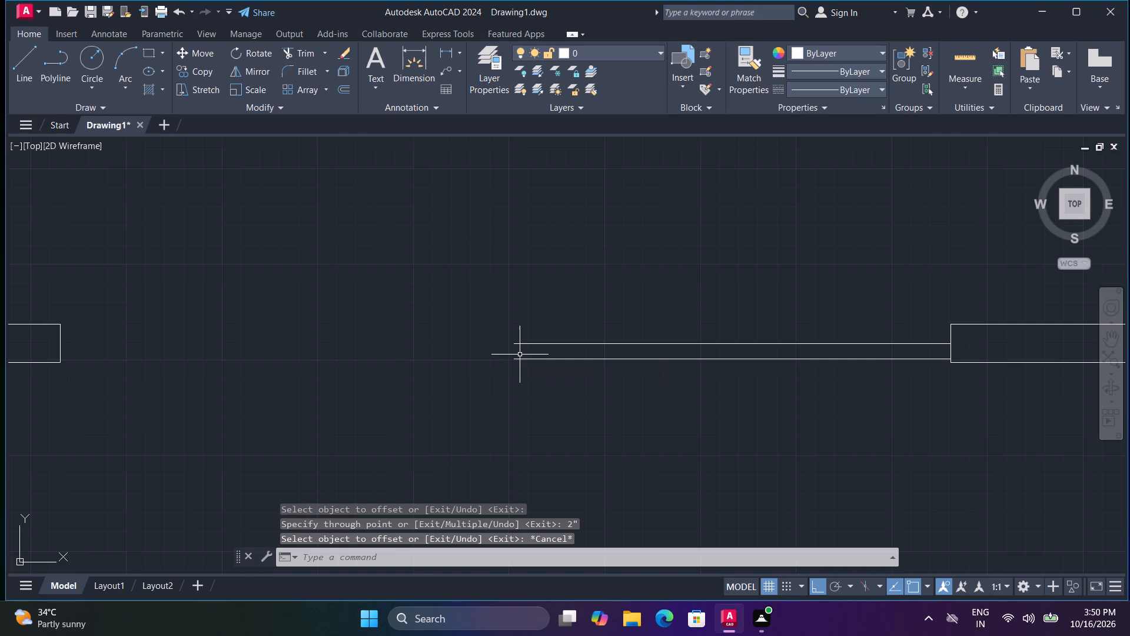
Draw a horizontal line from the midpoint of the opening's west jamb to the west end of the 4'9" line.
type("l")
key("space")
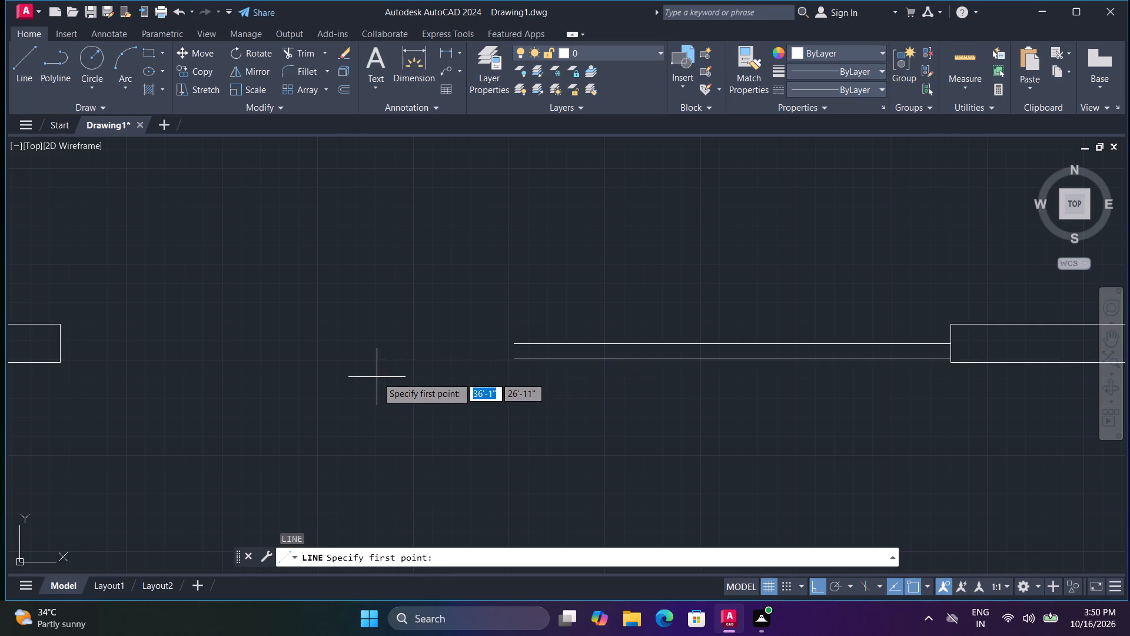
middle_click_drag(376, 375, 492, 347)
middle_click(492, 347)
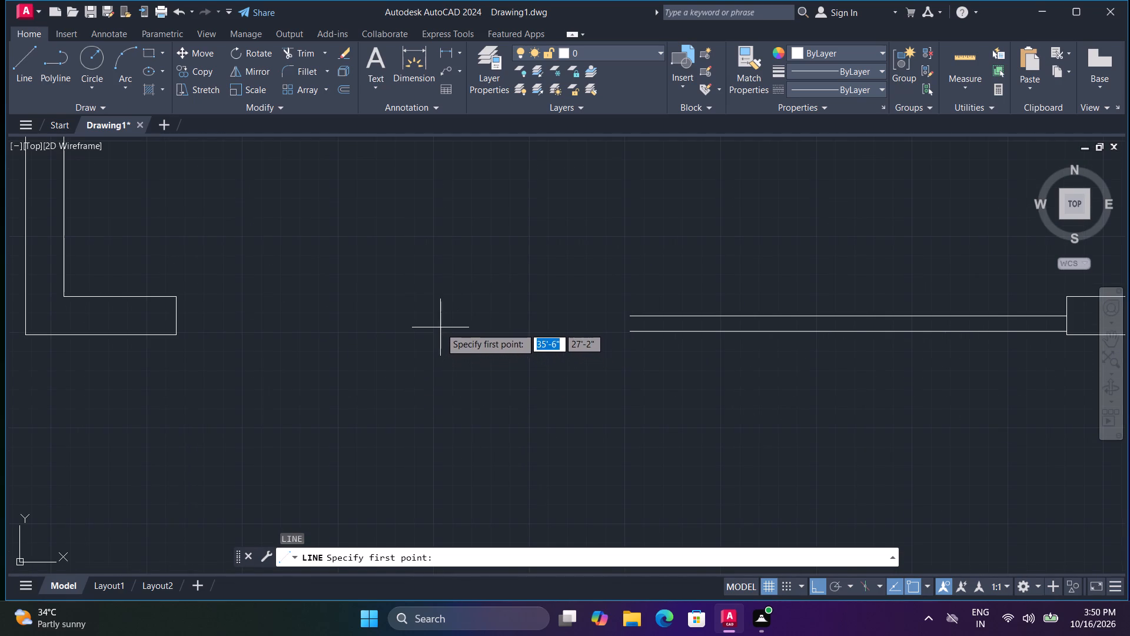
scroll(403, 307, "up", 1)
left_click(42, 322)
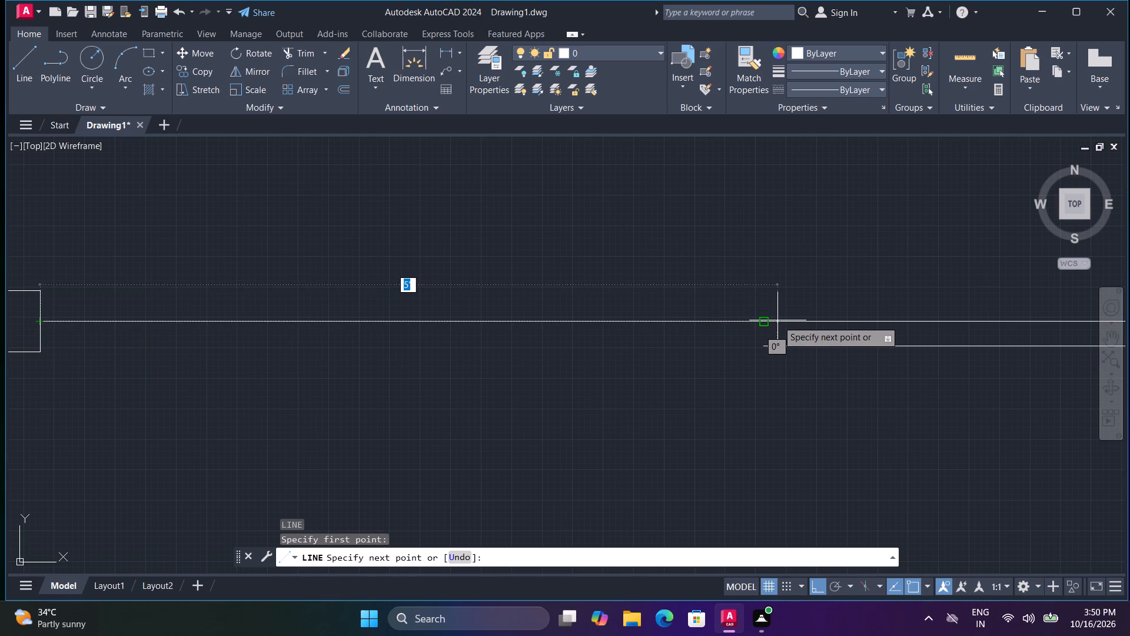
left_click(807, 322)
key("space")
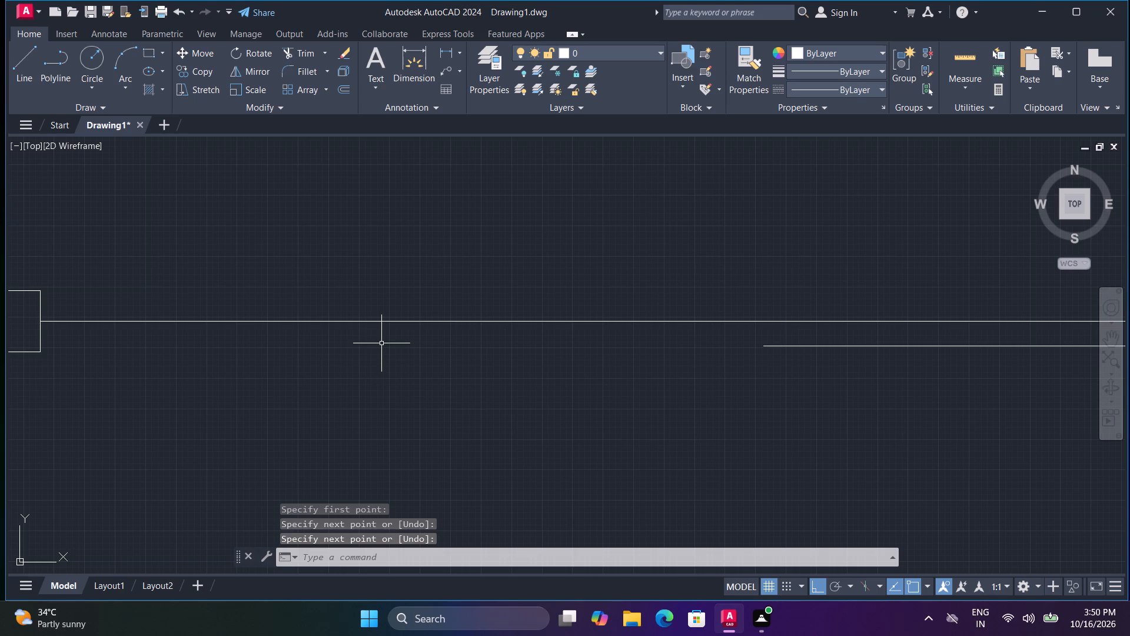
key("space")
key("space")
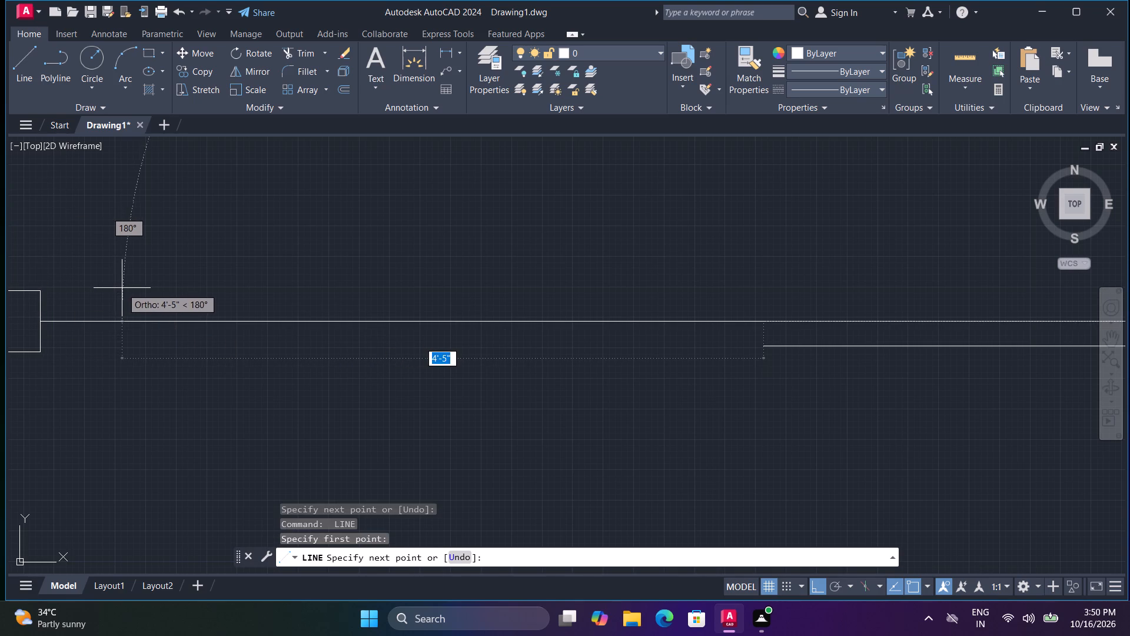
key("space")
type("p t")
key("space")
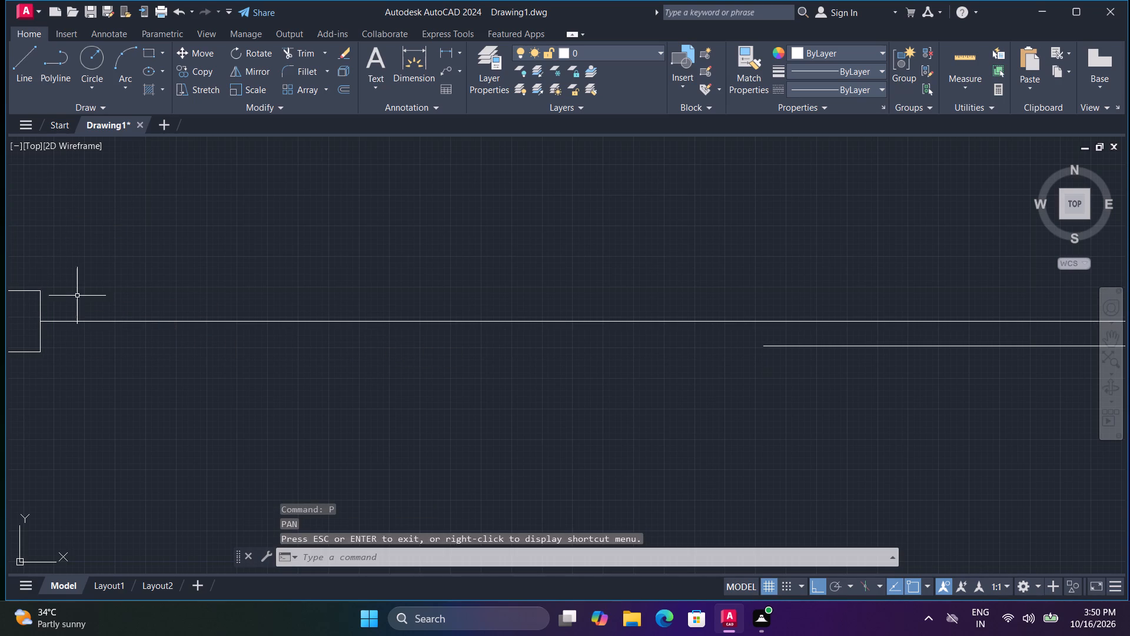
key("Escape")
Offset the western half of the opening's centre line 2" to the north using the Through option.
type("o")
key("space")
type("t")
key("space")
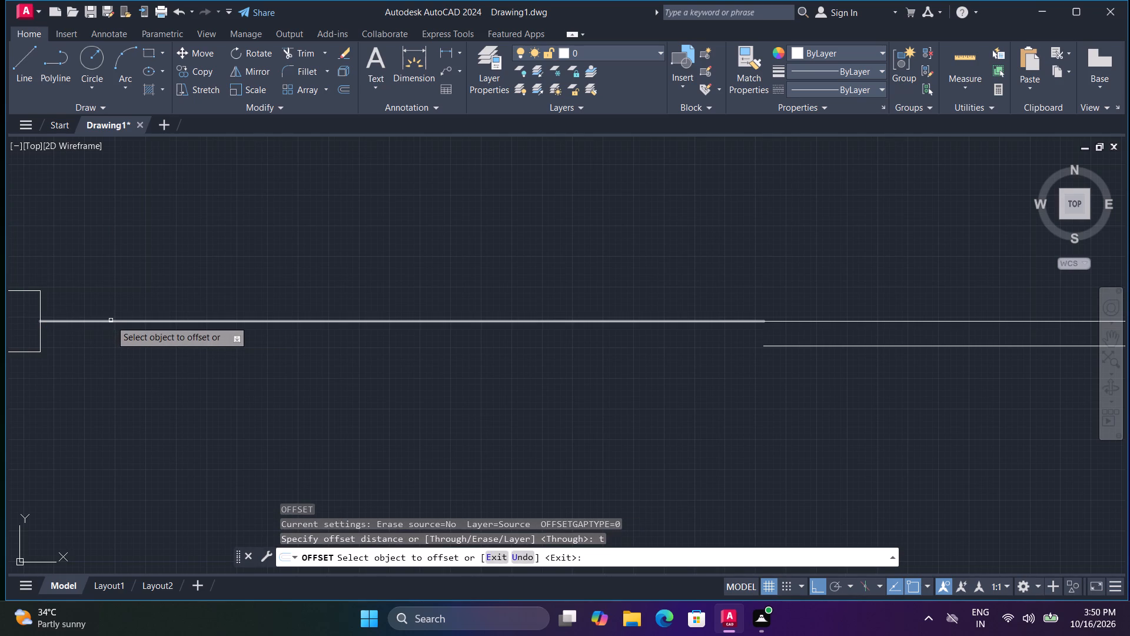
left_click(111, 320)
key("2")
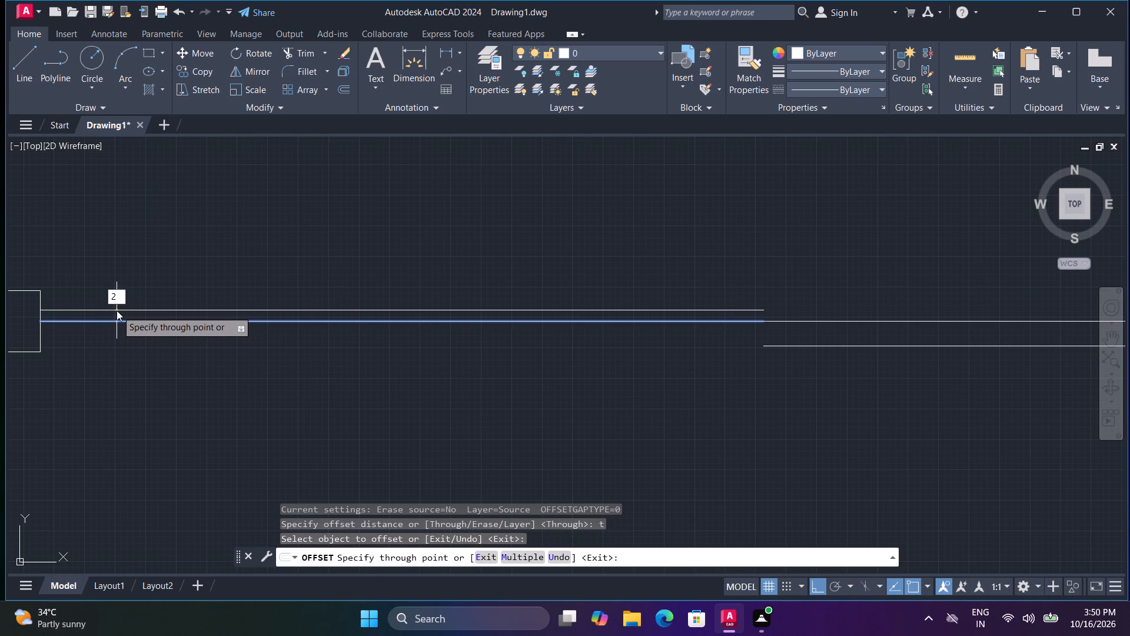
key("shift+quotedbl")
key("Return")
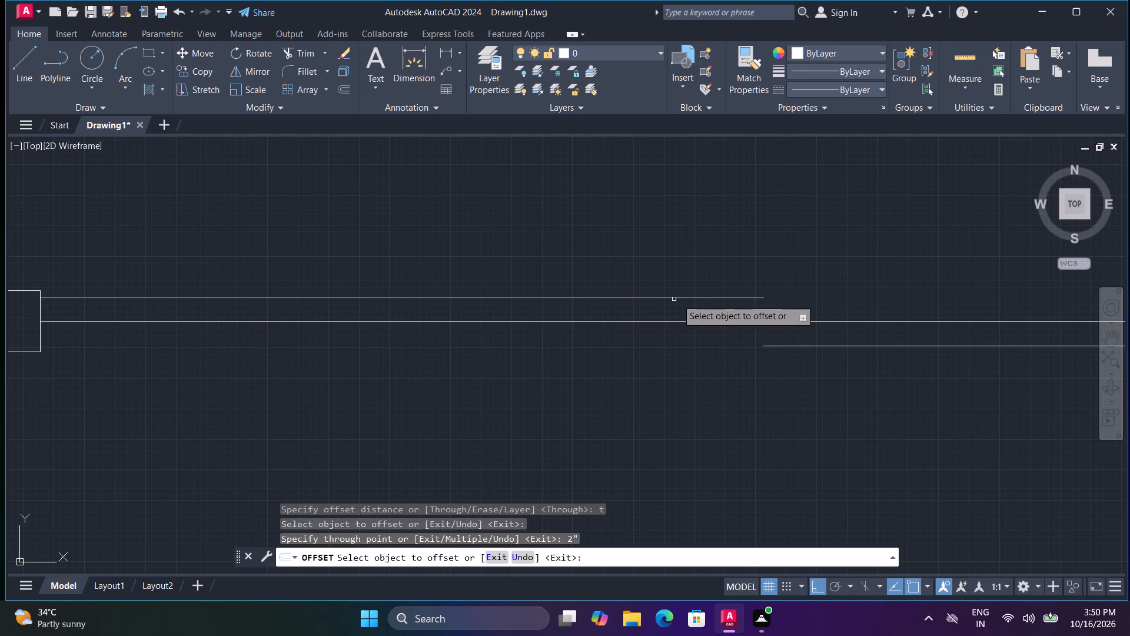
key("Escape")
Extend the northern panel line 1" east from its east end, continuing with a vertical line south past the southern panel line.
type("l")
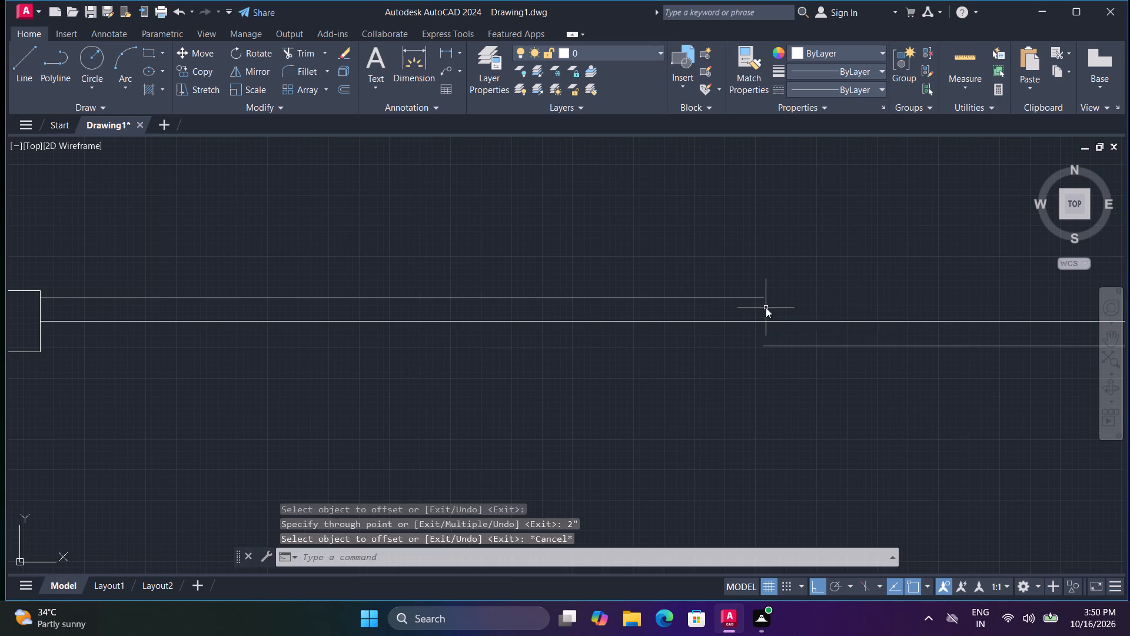
key("space")
left_click(765, 297)
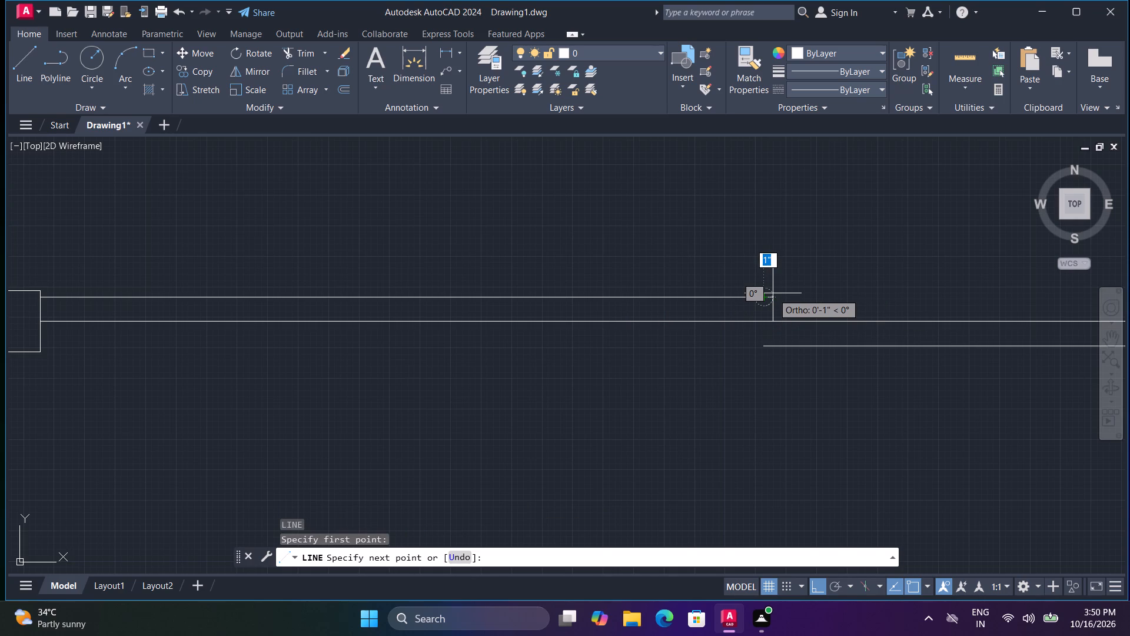
key("1")
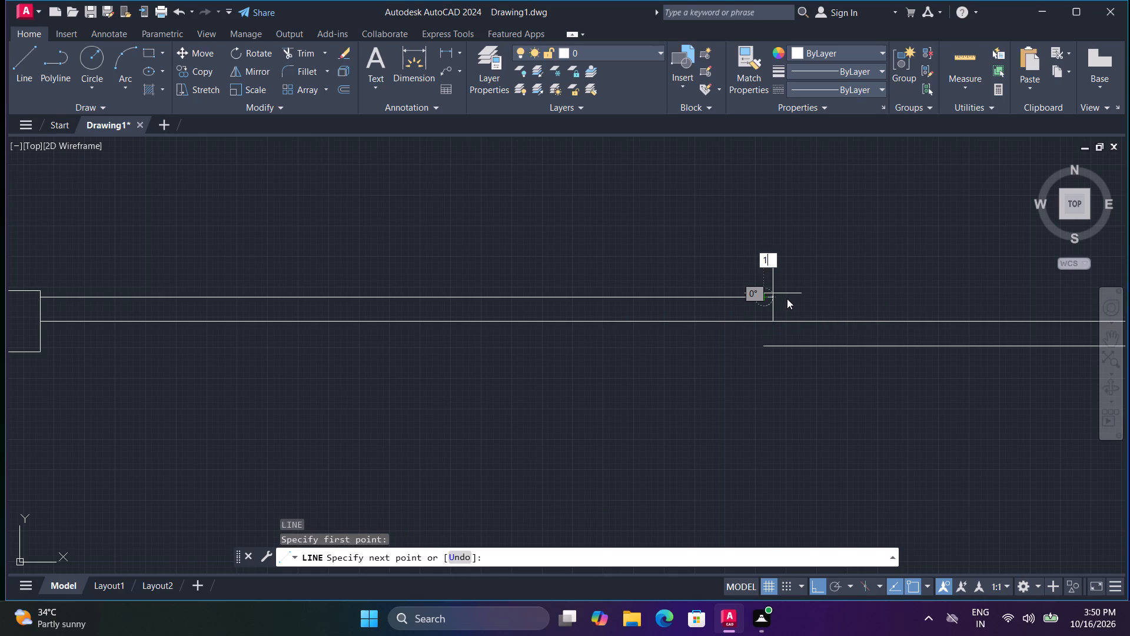
key("shift+quotedbl")
key("Return")
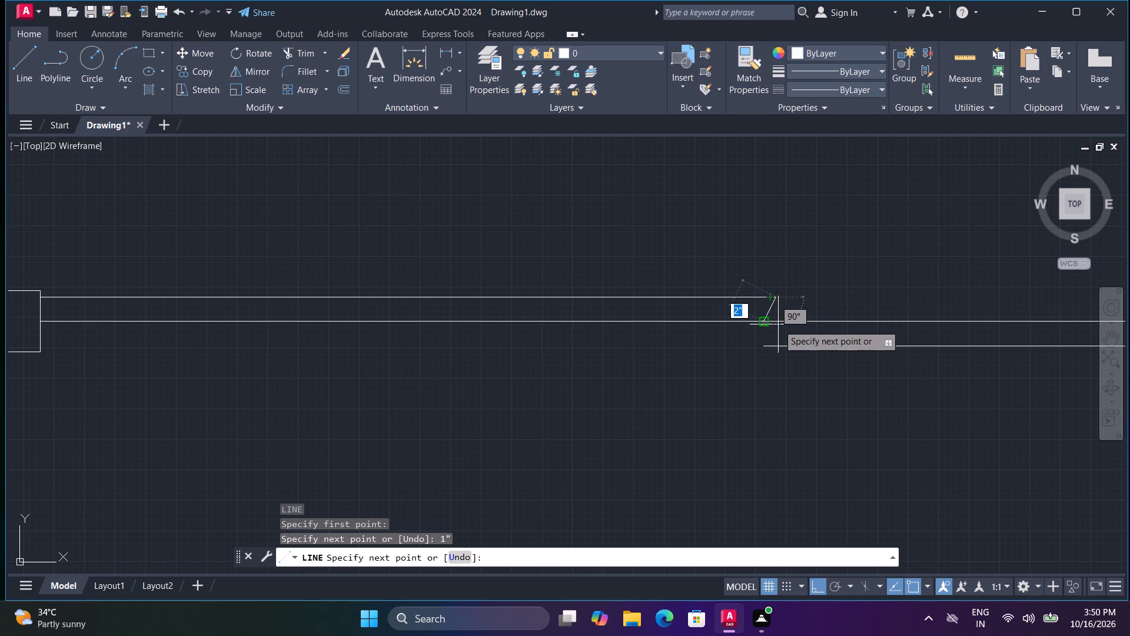
left_click(790, 370)
key("space")
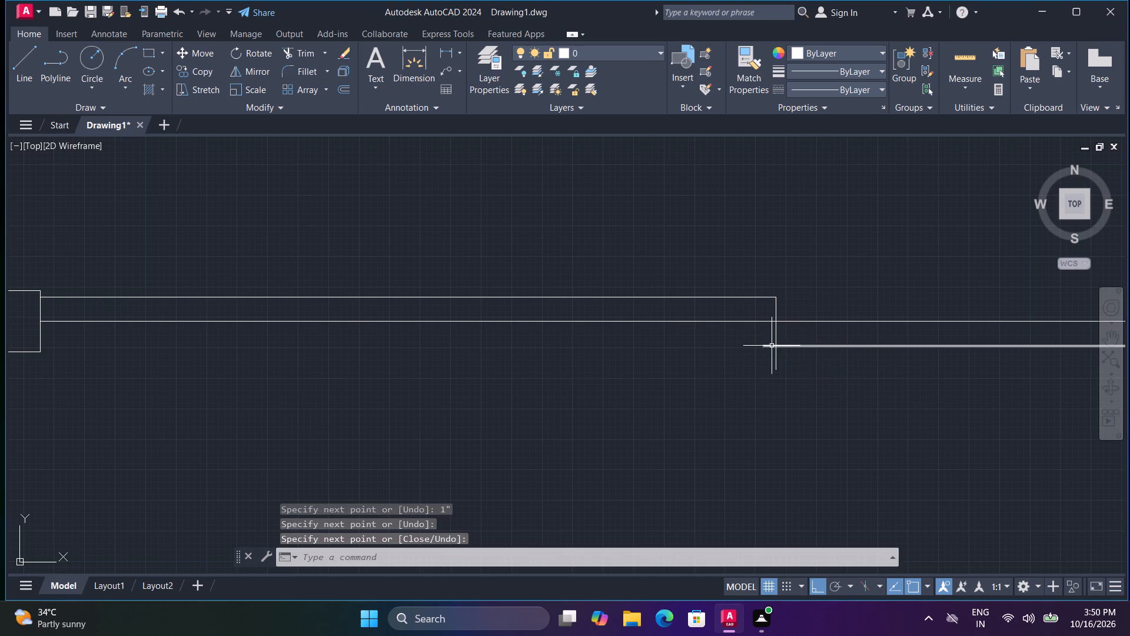
Close the southern panel's west end with a vertical line from its south edge up to the opening's centre line.
key("space")
left_click(767, 345)
left_click(762, 319)
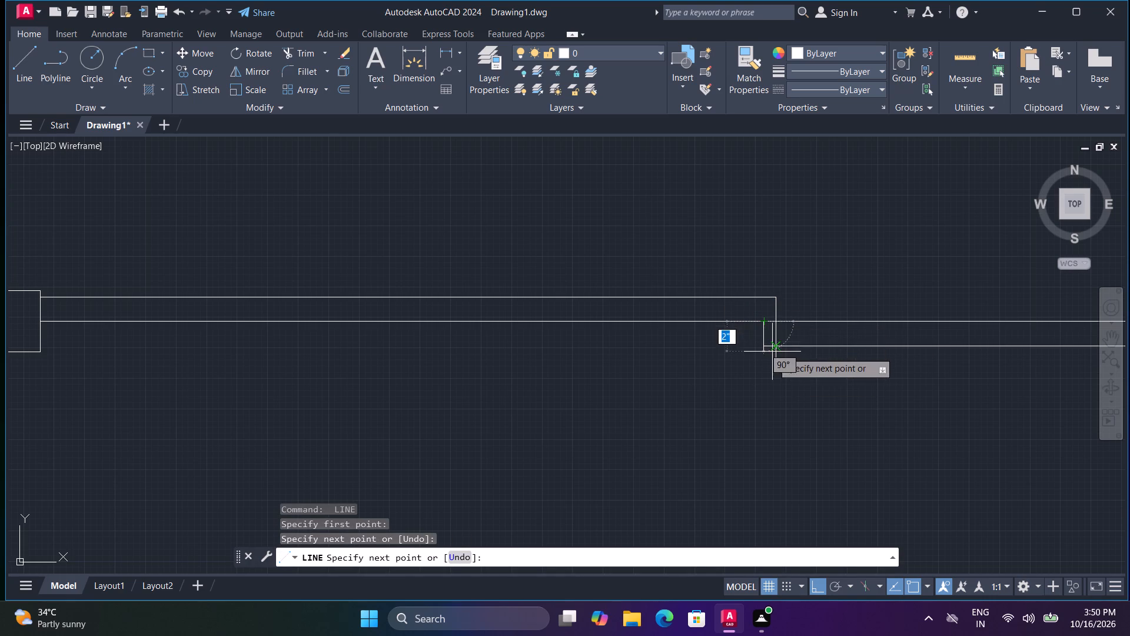
key("space")
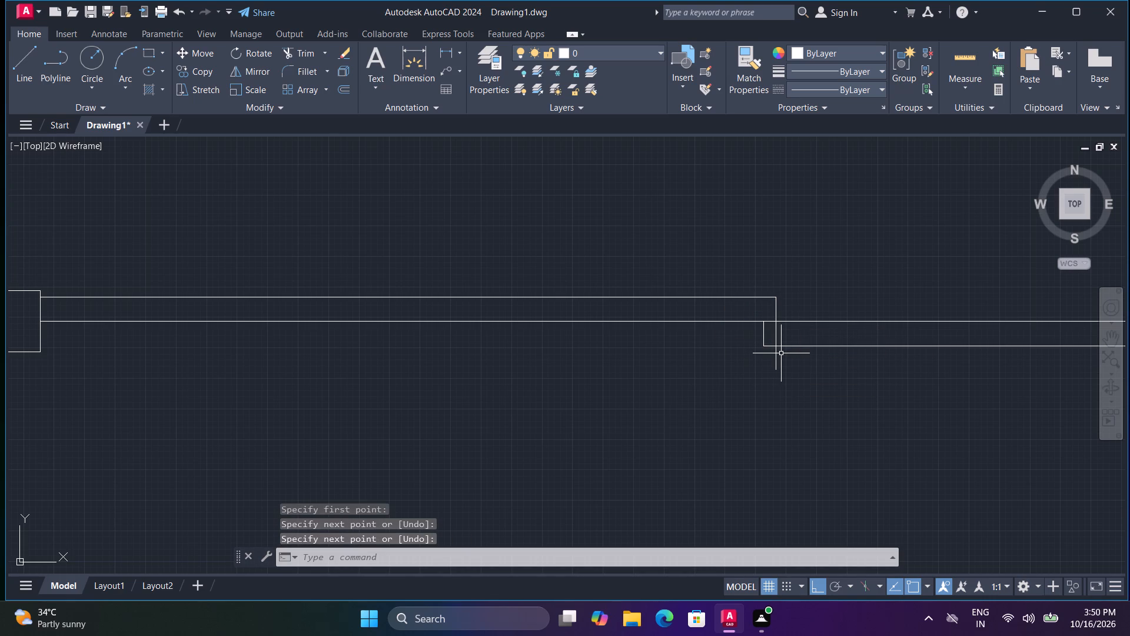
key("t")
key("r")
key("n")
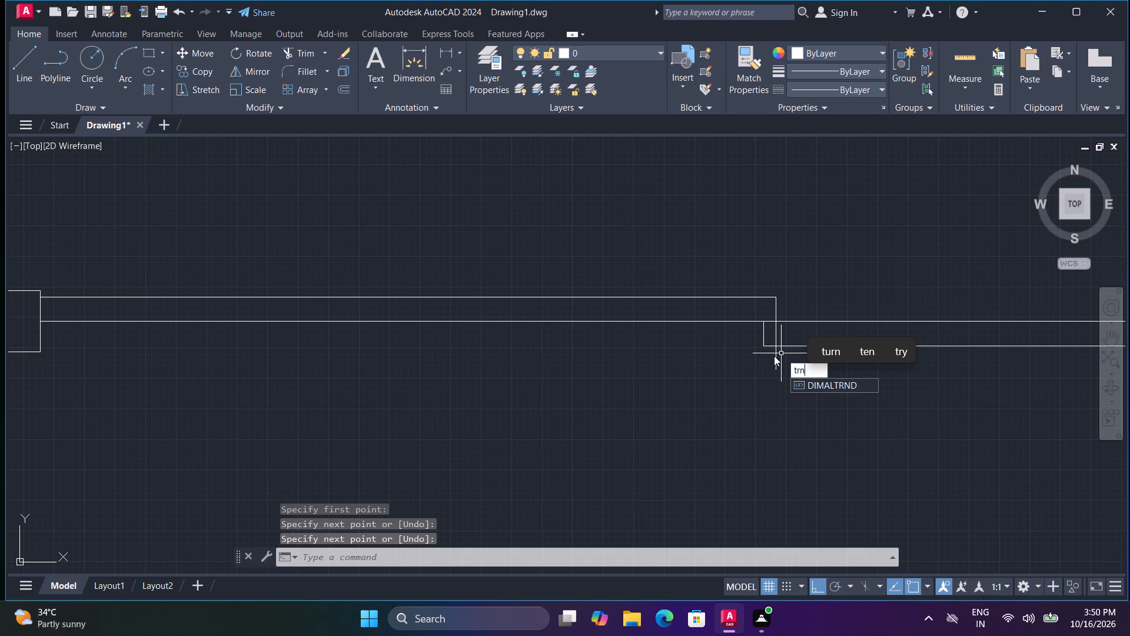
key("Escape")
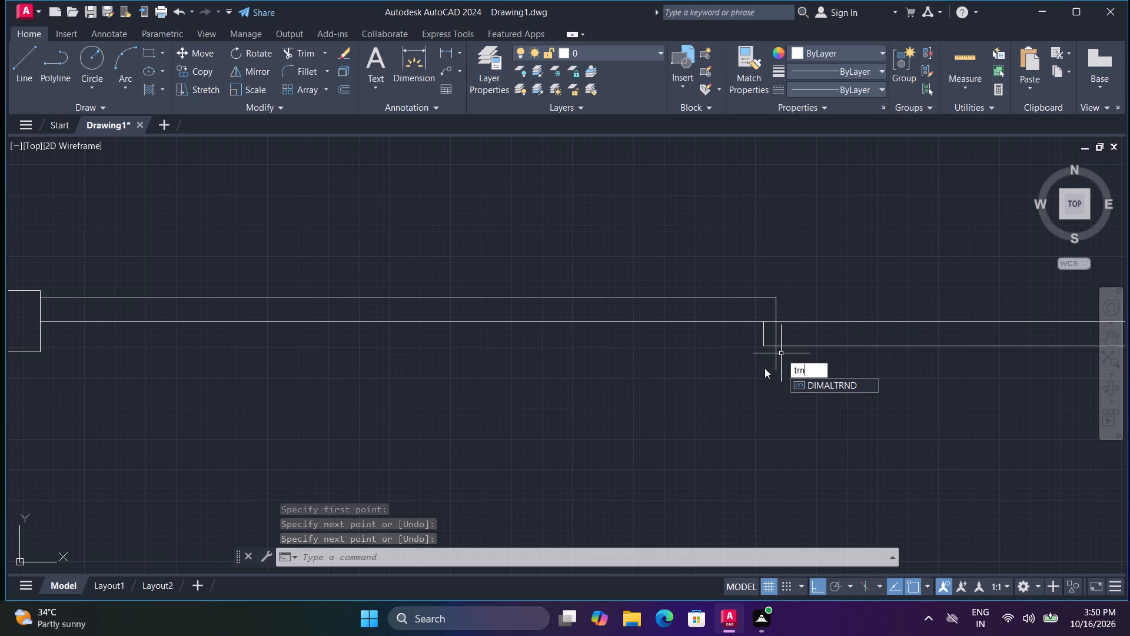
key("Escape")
Trim the northern panel's vertical end line back to the centre line, removing both segments south of it.
left_click(291, 52)
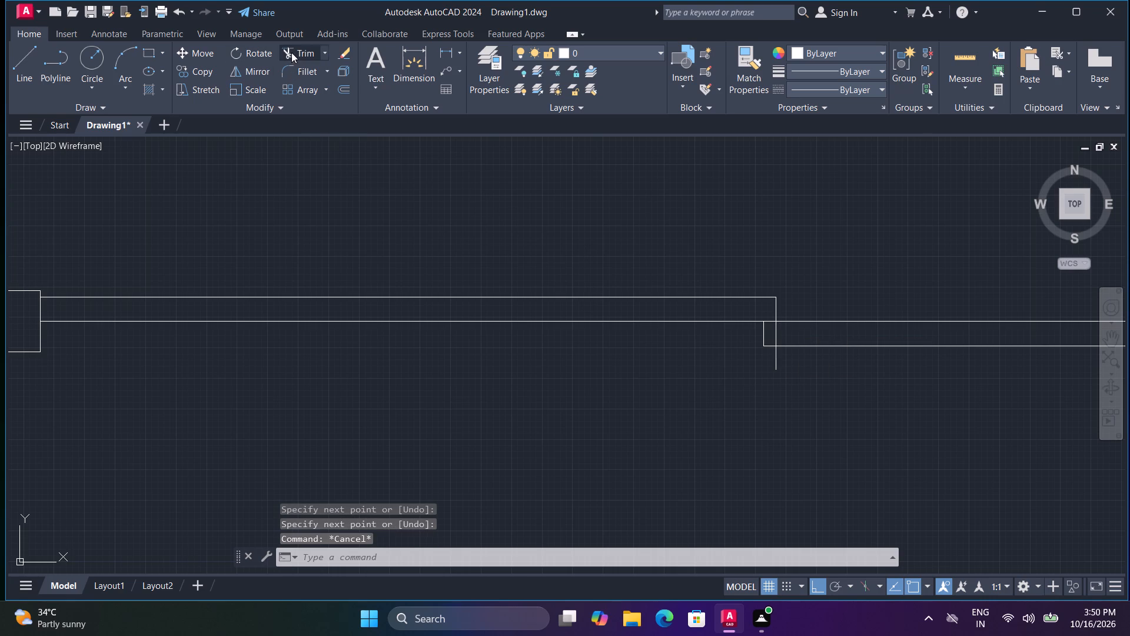
left_click(775, 334)
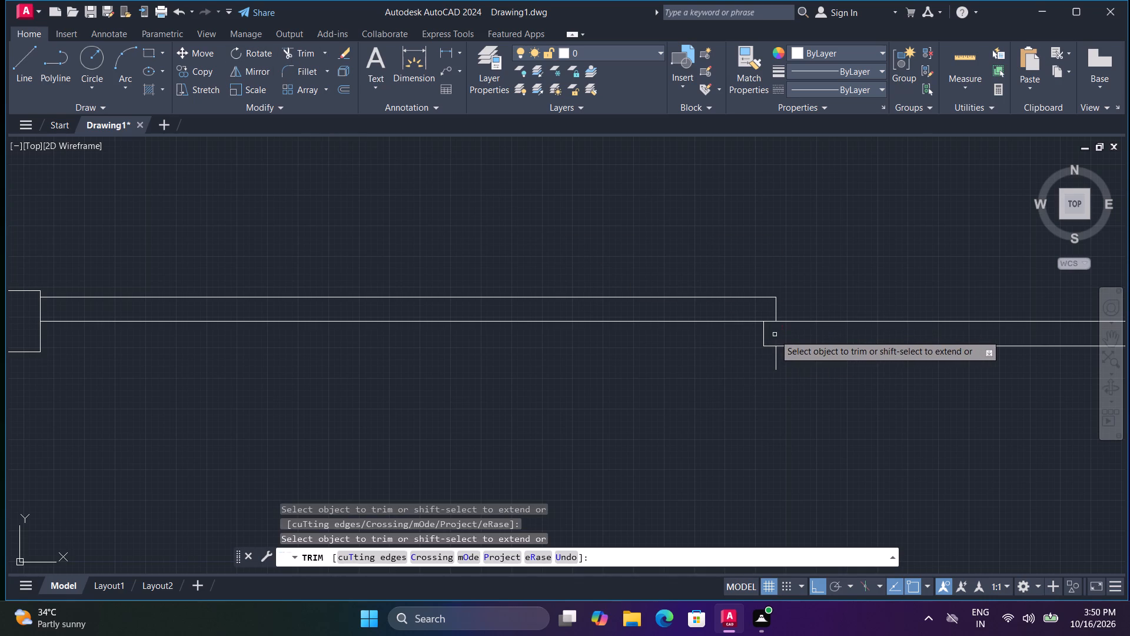
left_click(777, 361)
scroll(783, 365, "down", 2)
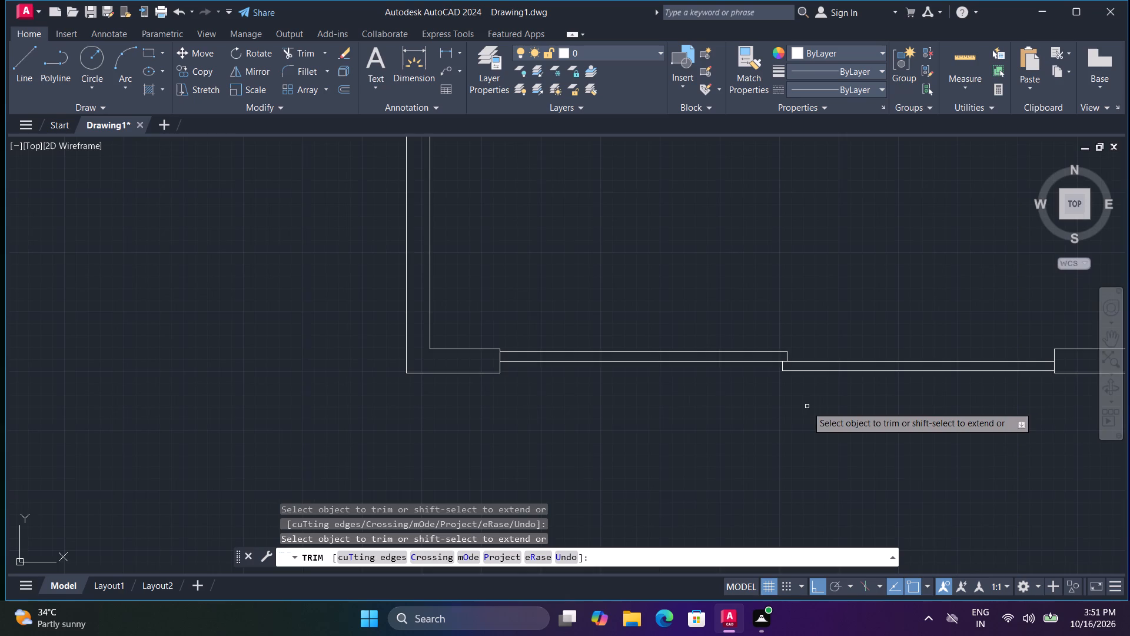
scroll(819, 407, "down", 1)
key("Escape")
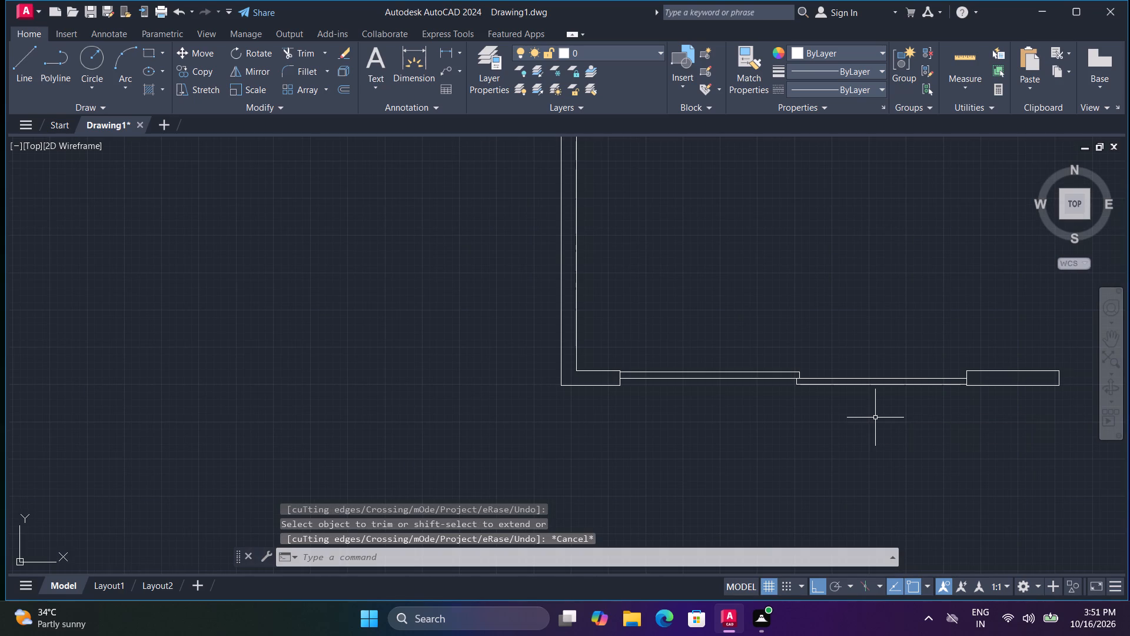
Draw a horizontal centre line across the south wall opening east of the pier, between the midpoints of its two jambs.
middle_click_drag(864, 420, 721, 400)
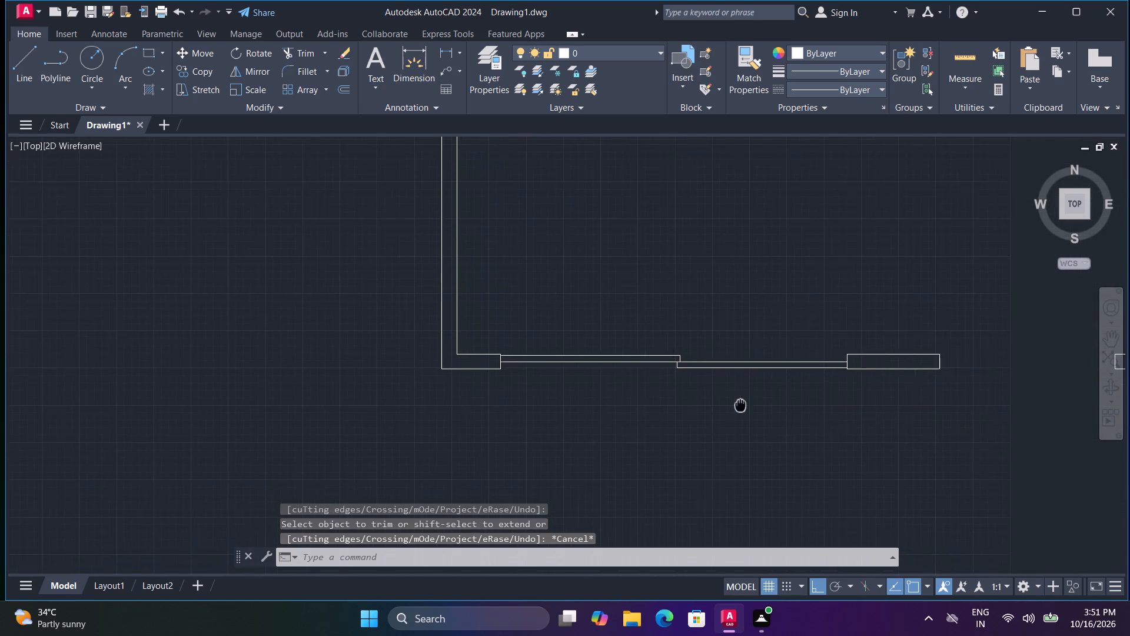
middle_click_drag(721, 400, 603, 406)
scroll(708, 396, "up", 2)
middle_click_drag(743, 383, 252, 438)
key("l")
key("space")
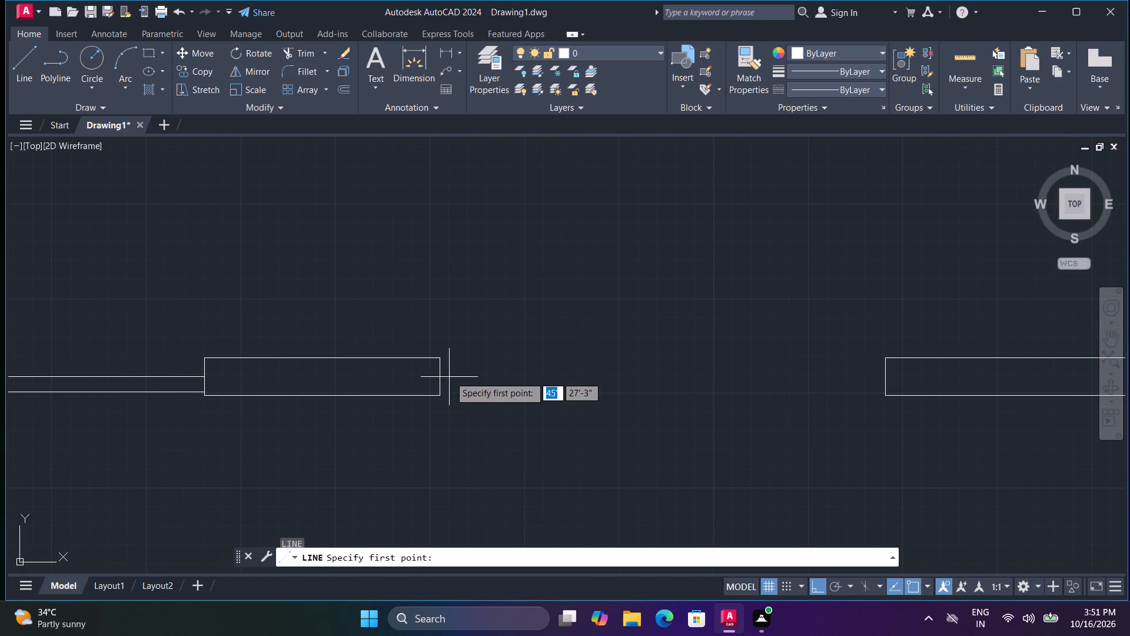
left_click(438, 374)
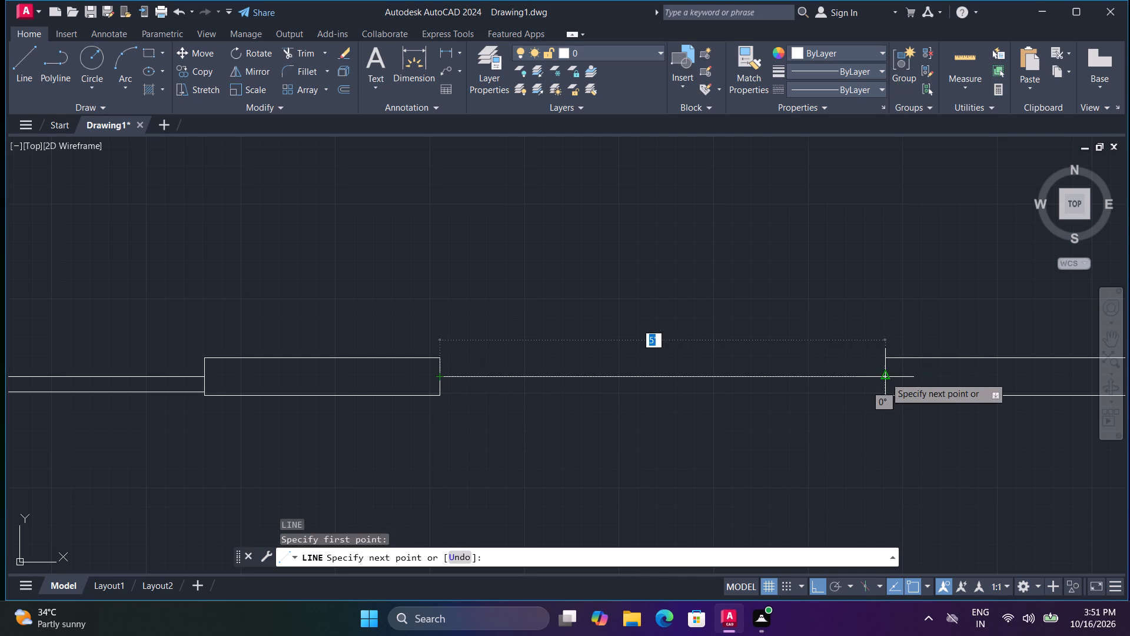
left_click(885, 377)
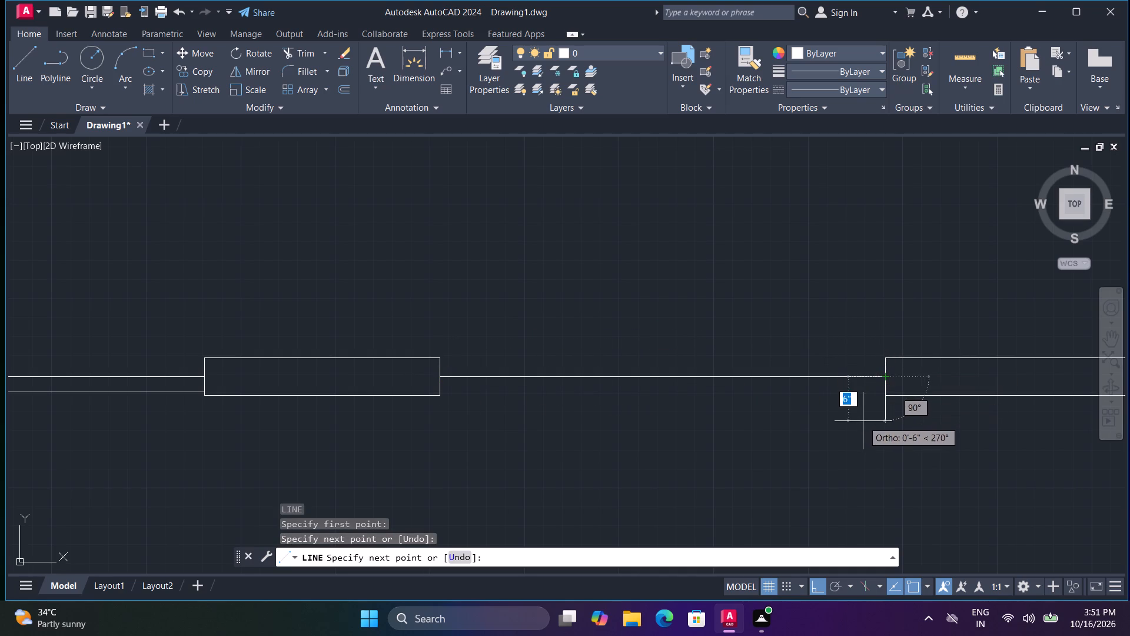
key("space")
Start another line westward from the east end of the eastern opening's centre line.
key("space")
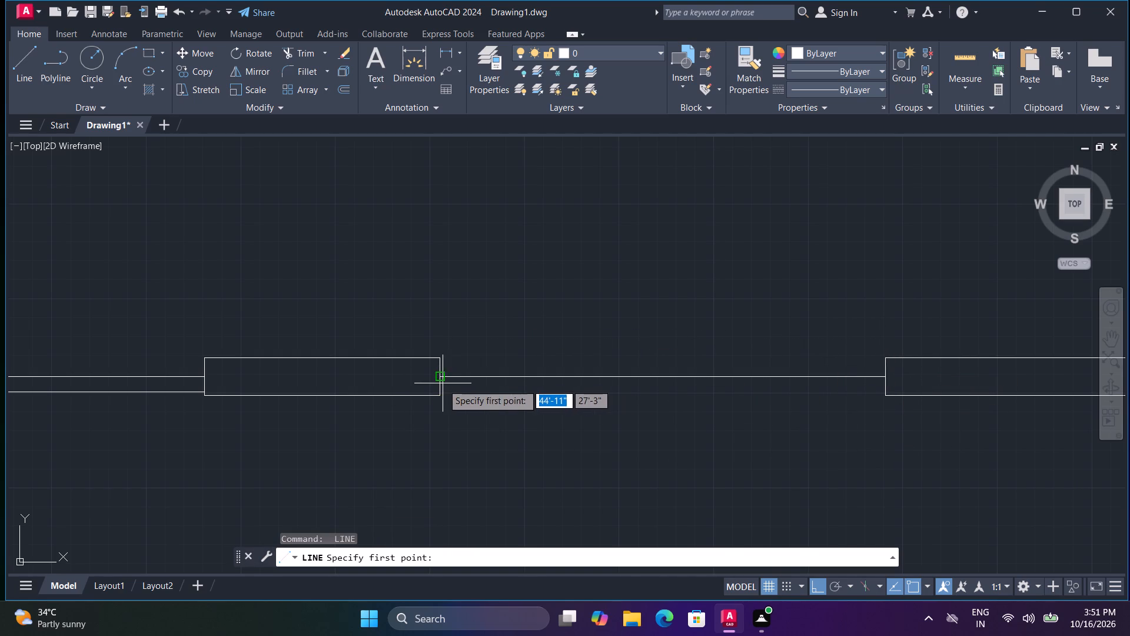
key("space")
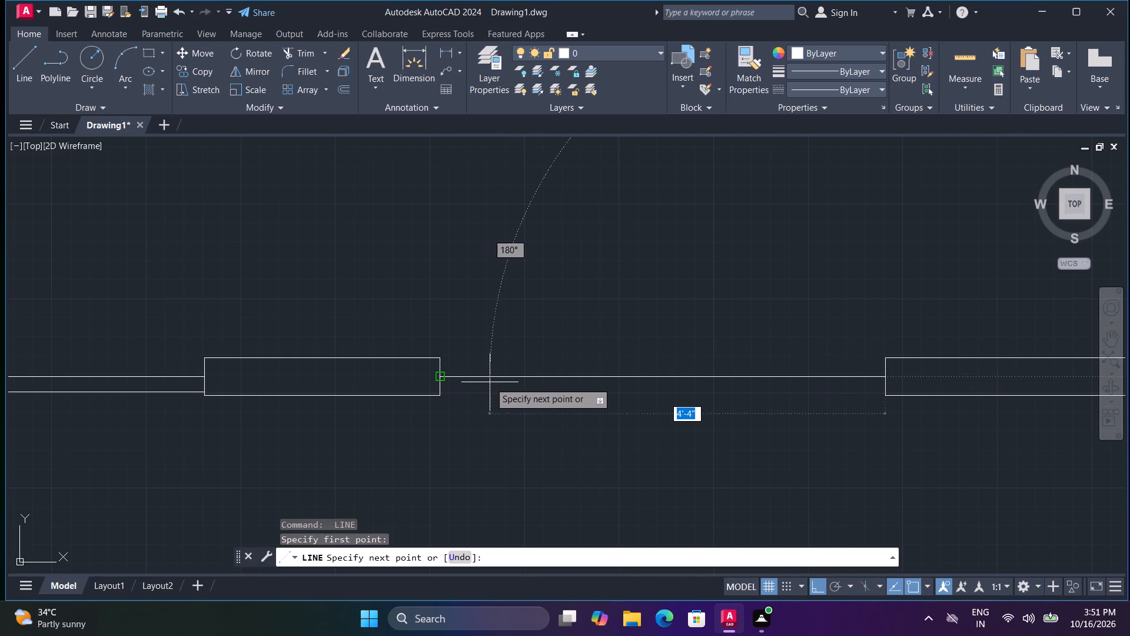
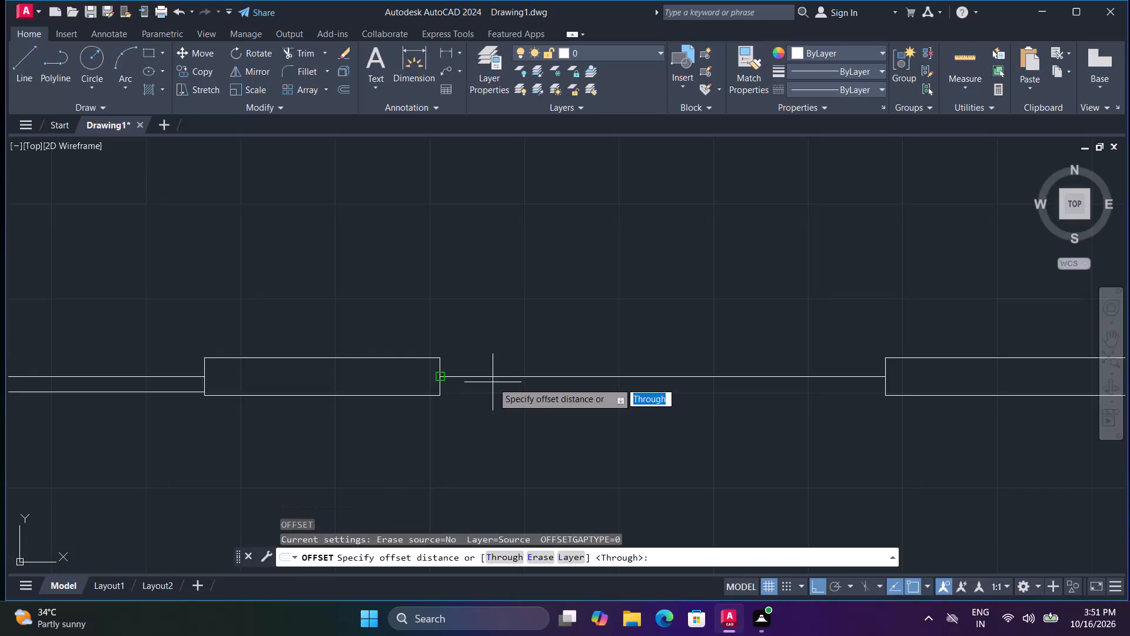
Offset the eastern opening's centre line 1" to the south.
key("t")
key("space")
left_click(499, 376)
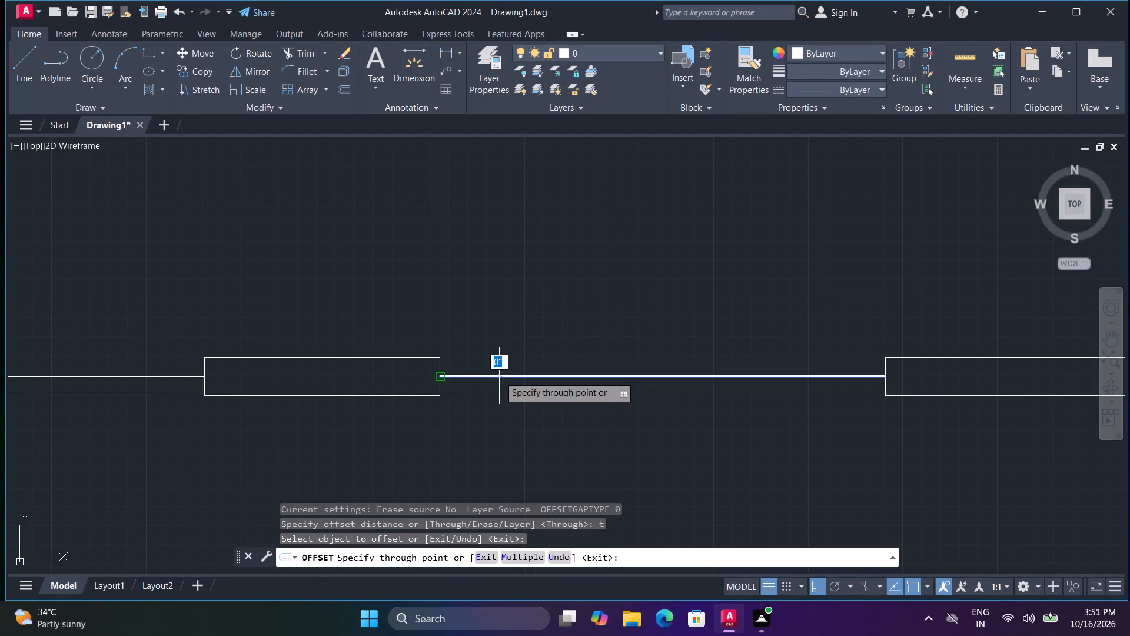
key("1")
key("shift+quotedbl")
key("Return")
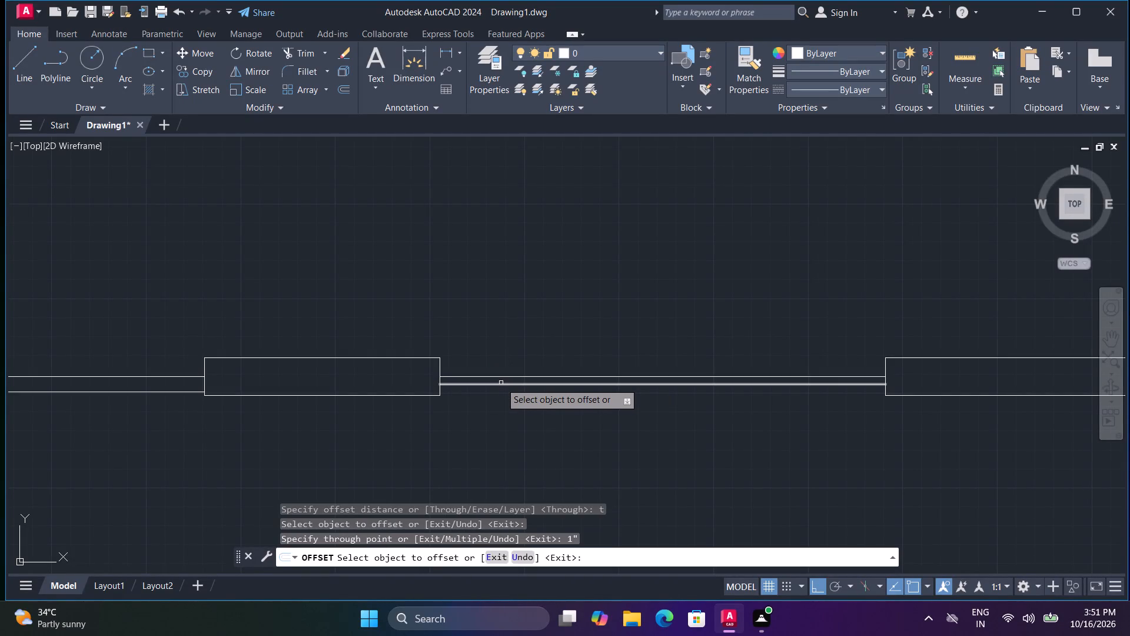
scroll(504, 387, "down", 2)
key("Escape")
scroll(521, 398, "down", 2)
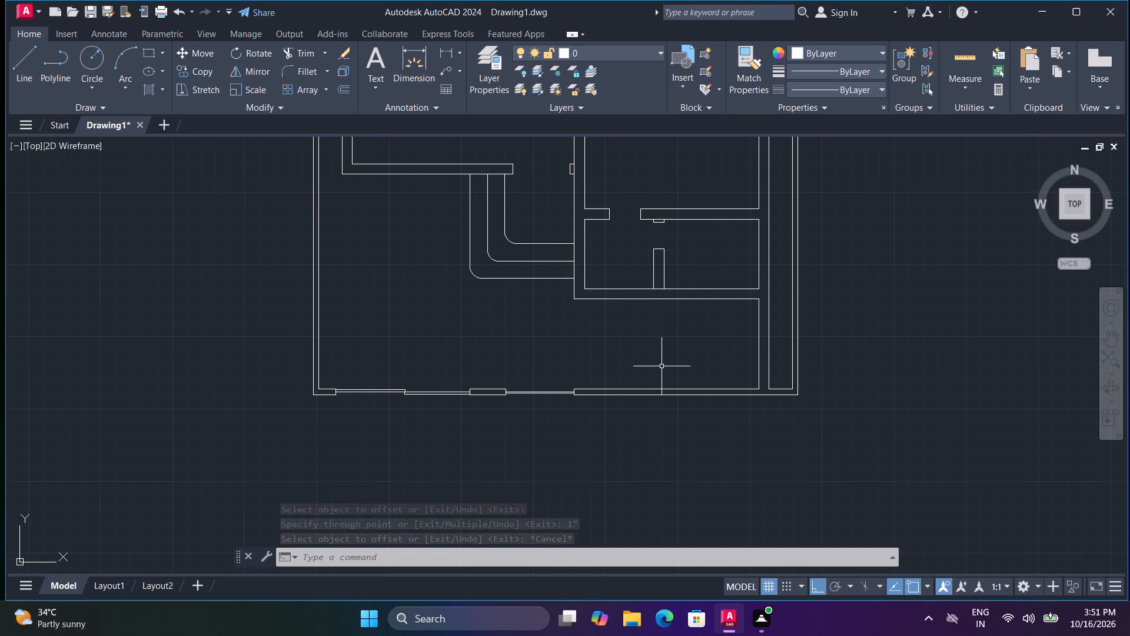
Draw a horizontal line about 12' long westward from the midpoint of the southeastern room's east wall line.
type("l")
key("space")
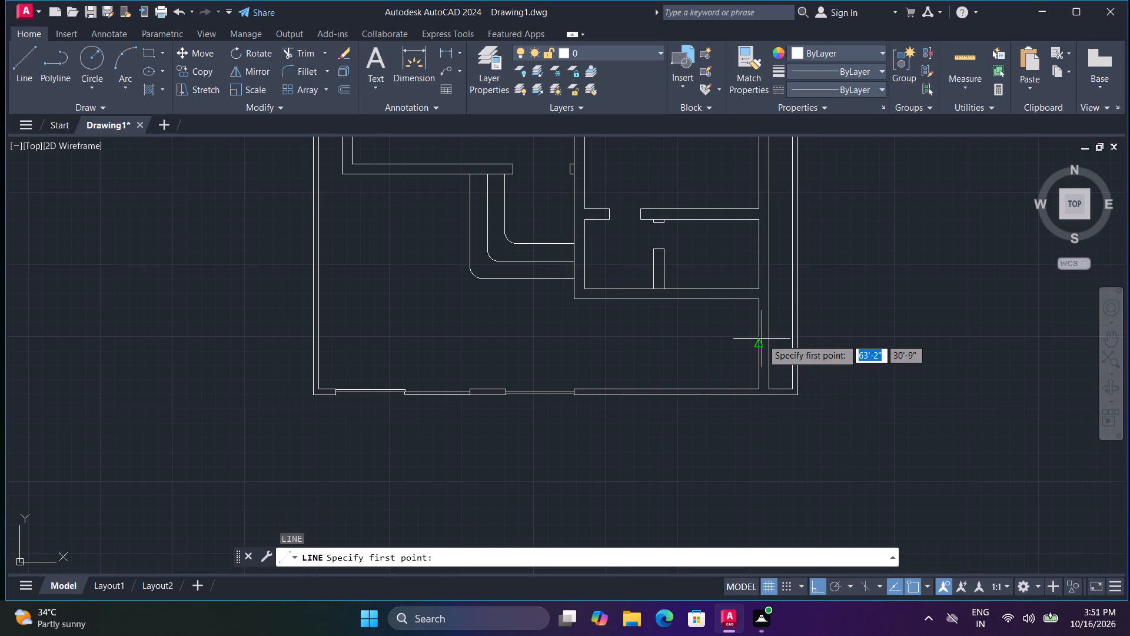
left_click(758, 347)
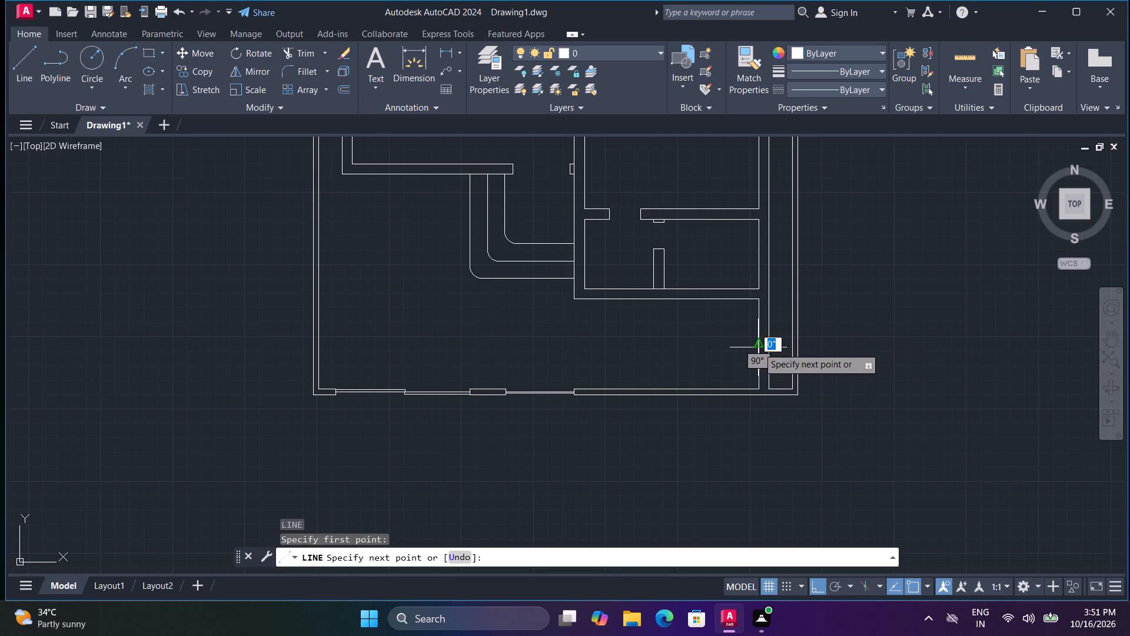
left_click(592, 340)
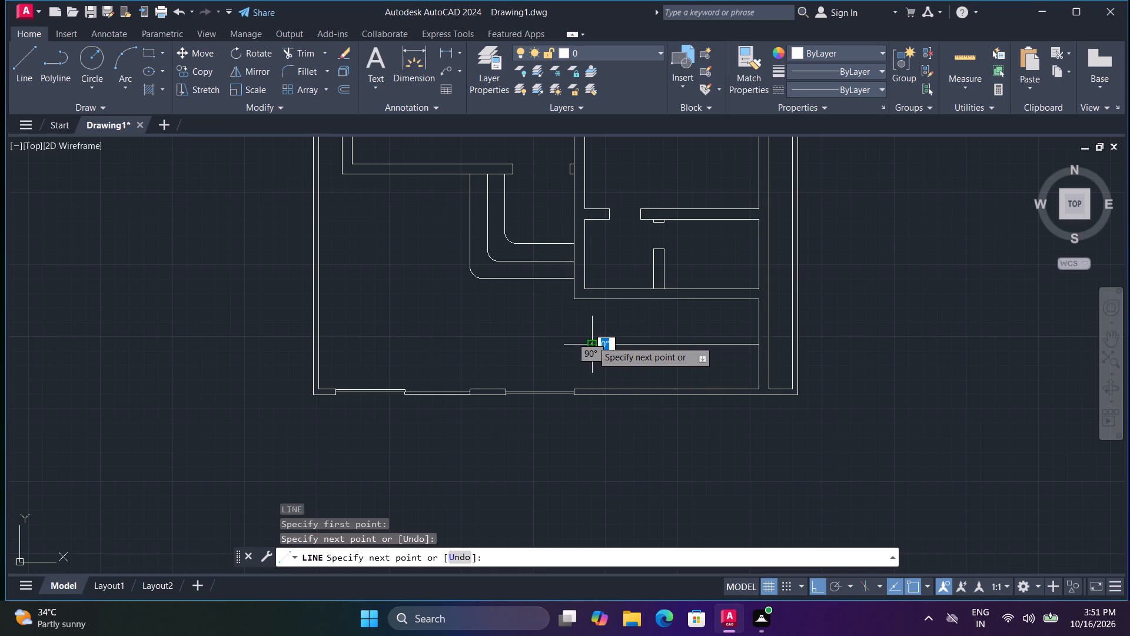
key("space")
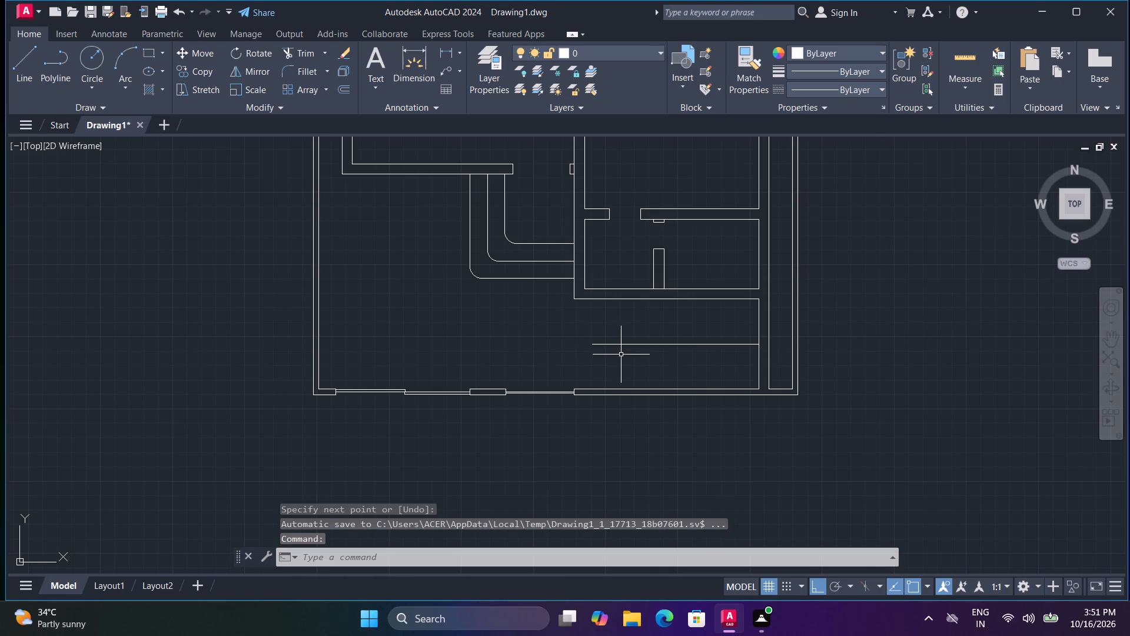
Draw a vertical line from the new horizontal line's west end northward across the partition above it.
scroll(623, 347, "up", 1)
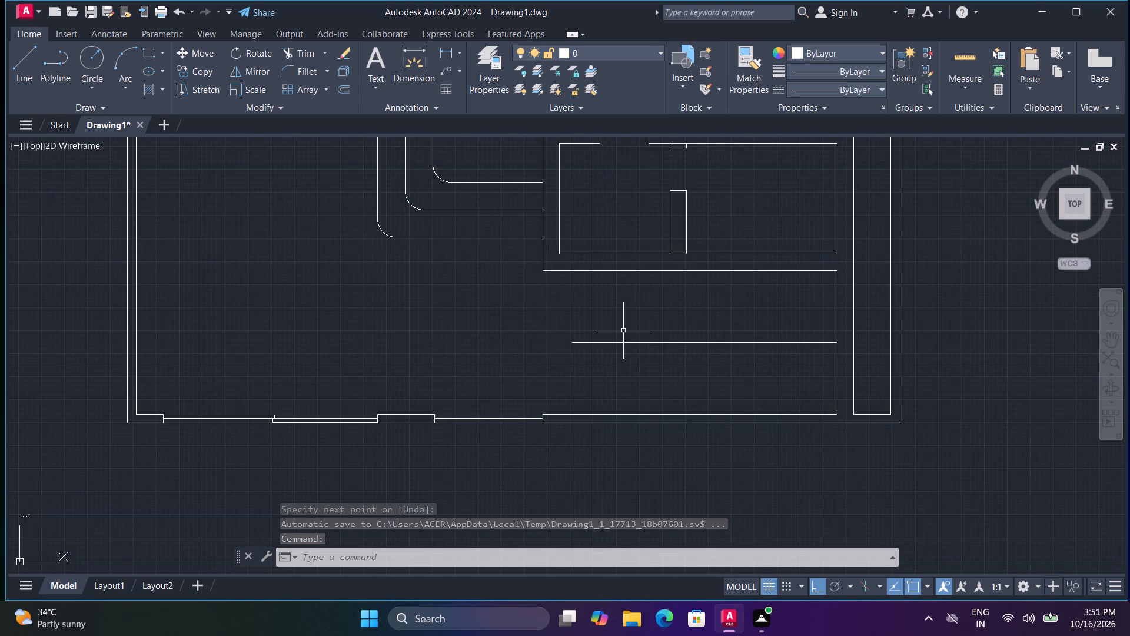
key("l")
key("space")
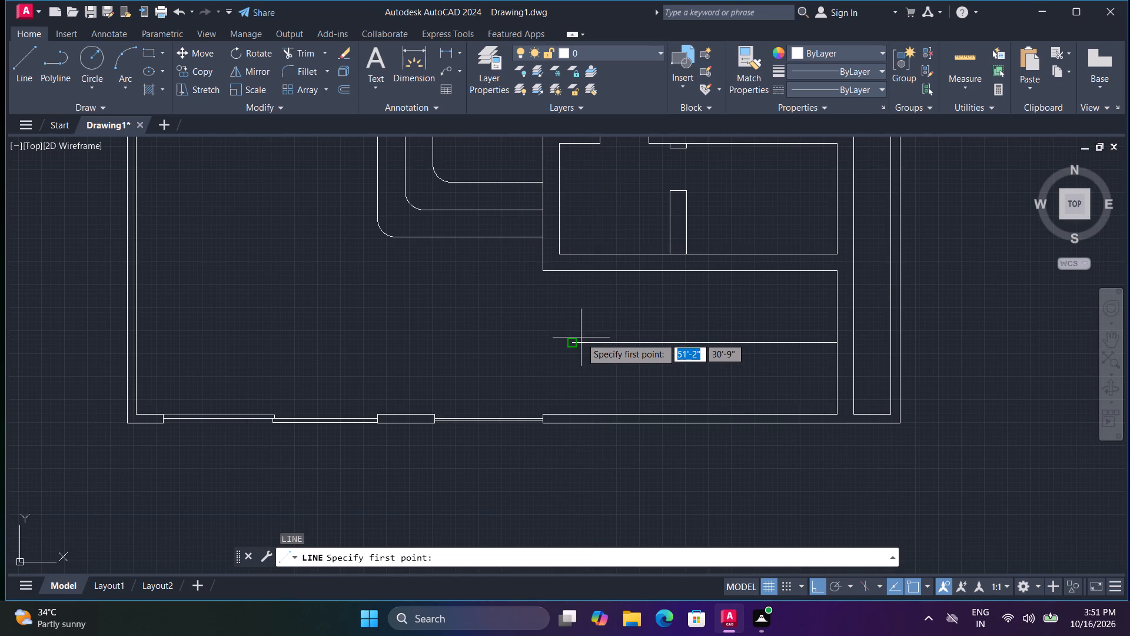
left_click(573, 340)
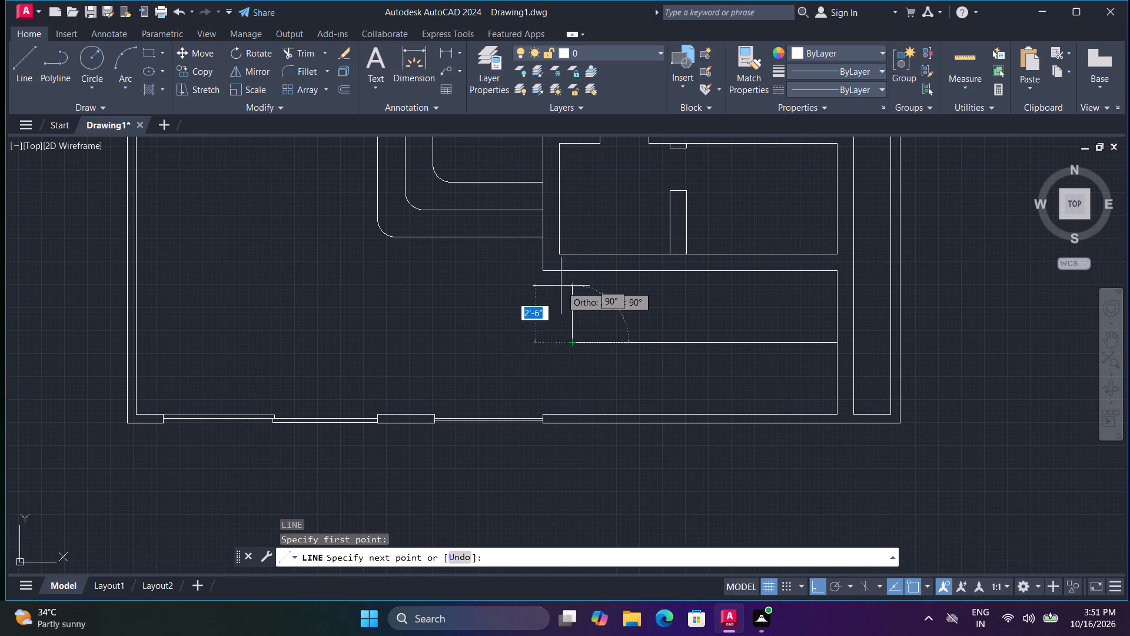
left_click(579, 237)
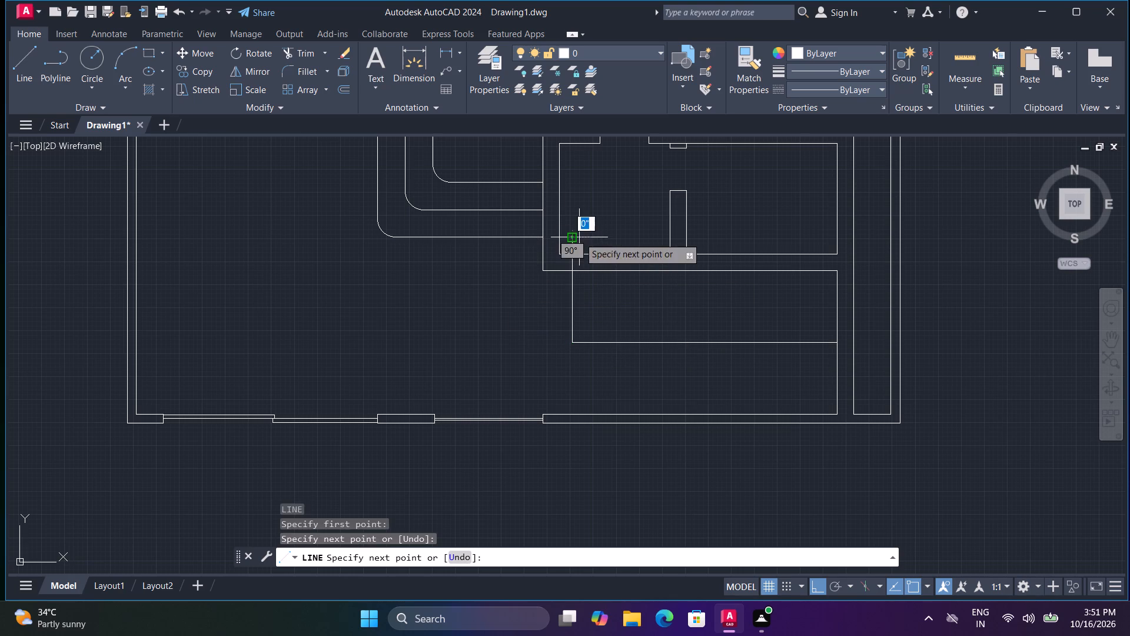
key("space")
Trim the vertical line back to the partition's south edge, removing both segments north of it.
type("tr")
key("space")
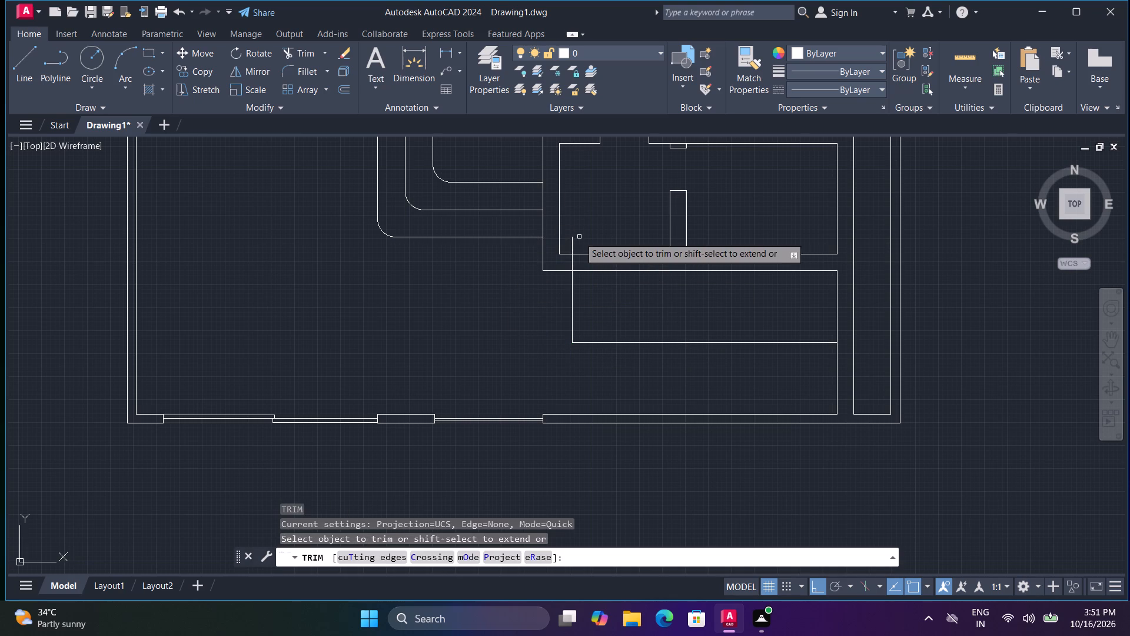
left_click(570, 241)
left_click(574, 264)
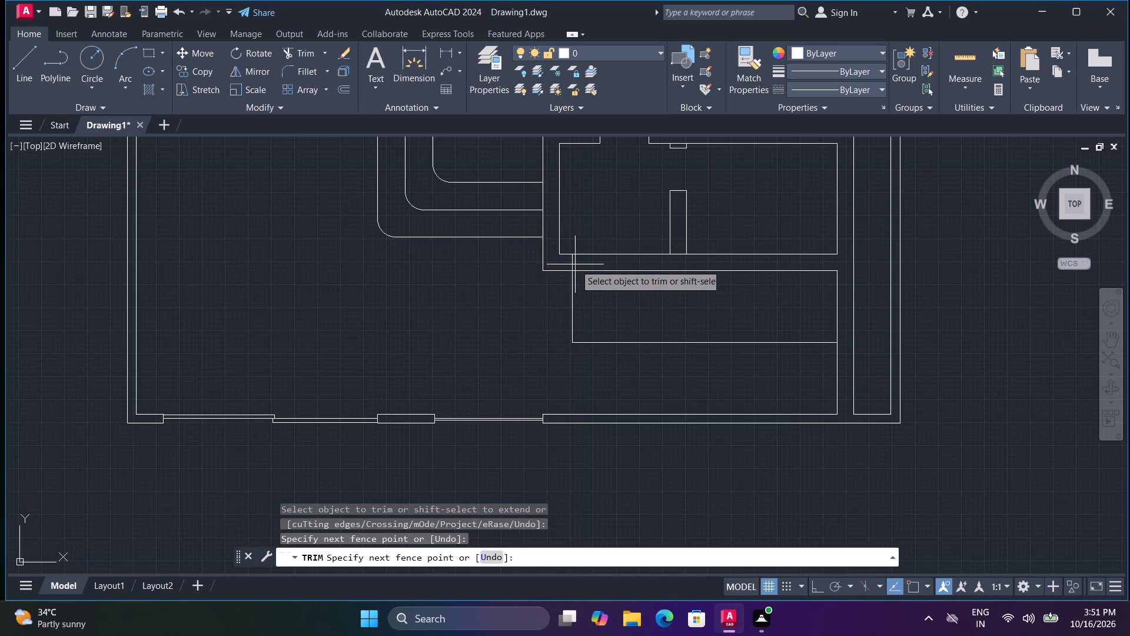
left_click(567, 265)
key("Escape")
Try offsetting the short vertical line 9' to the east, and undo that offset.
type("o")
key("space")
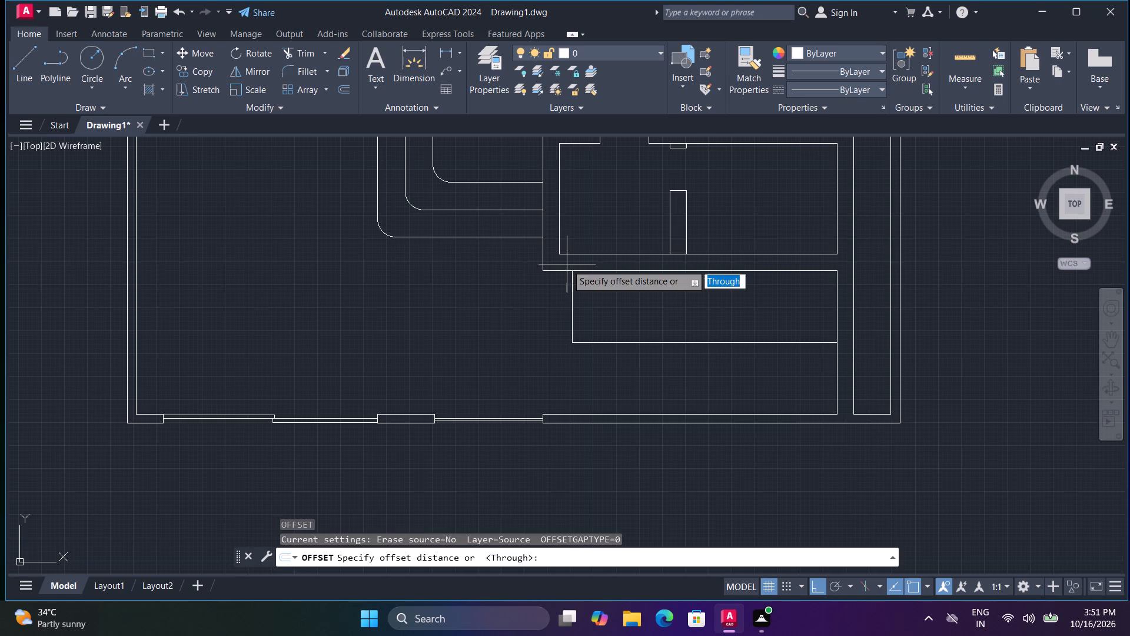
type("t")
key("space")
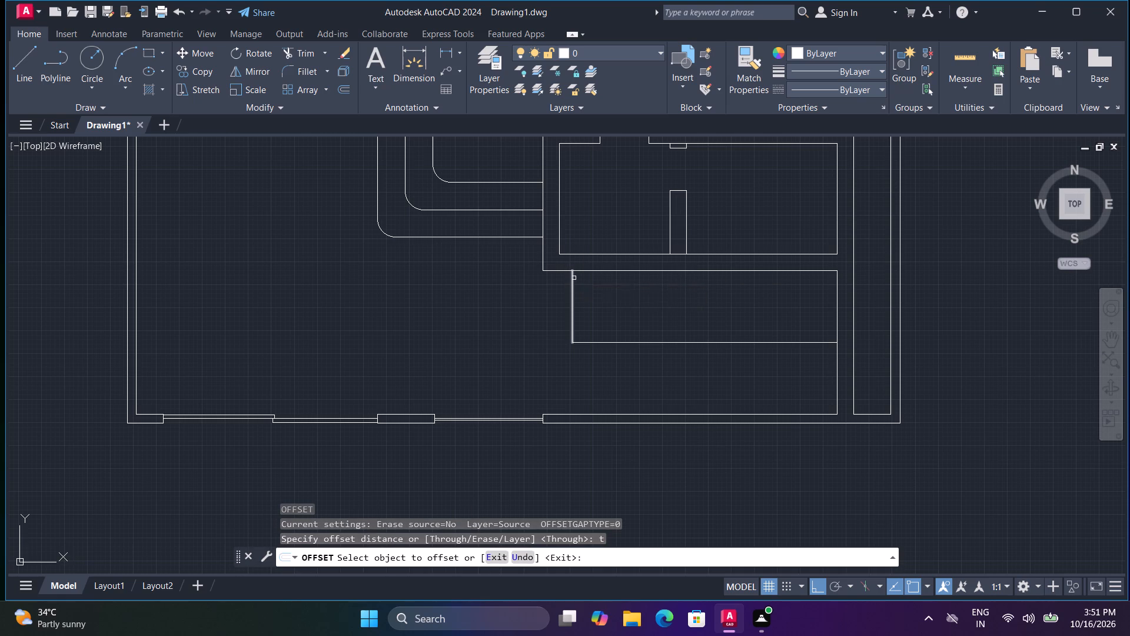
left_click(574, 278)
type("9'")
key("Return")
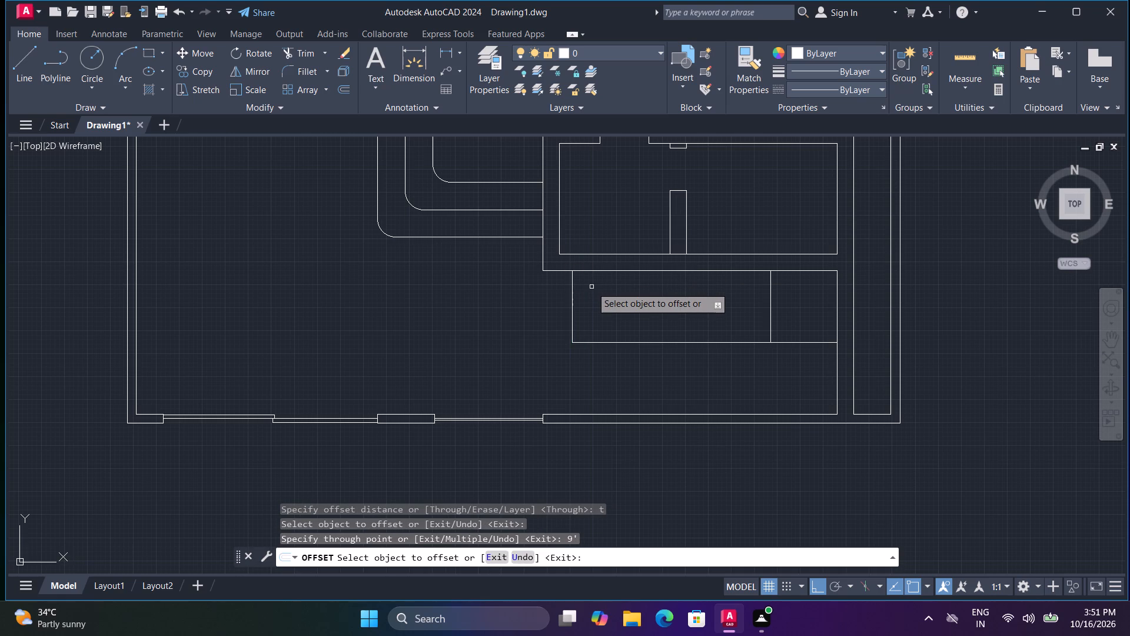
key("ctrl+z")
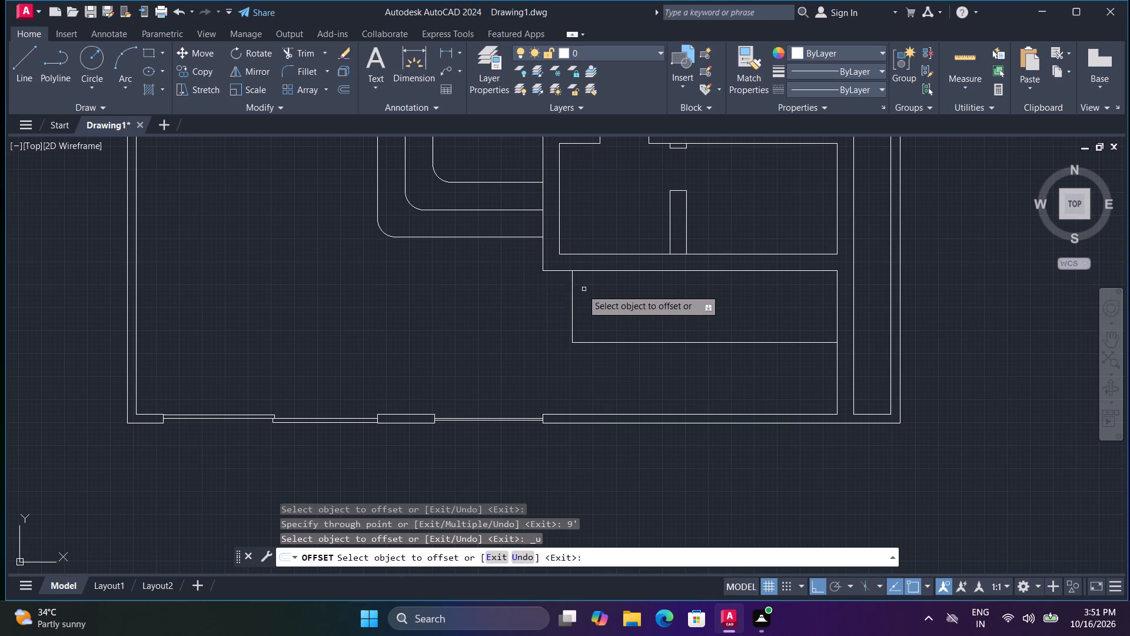
Offset the short vertical line eastward in four successive 9" steps to form the first stair treads.
left_click(576, 294)
left_click(570, 294)
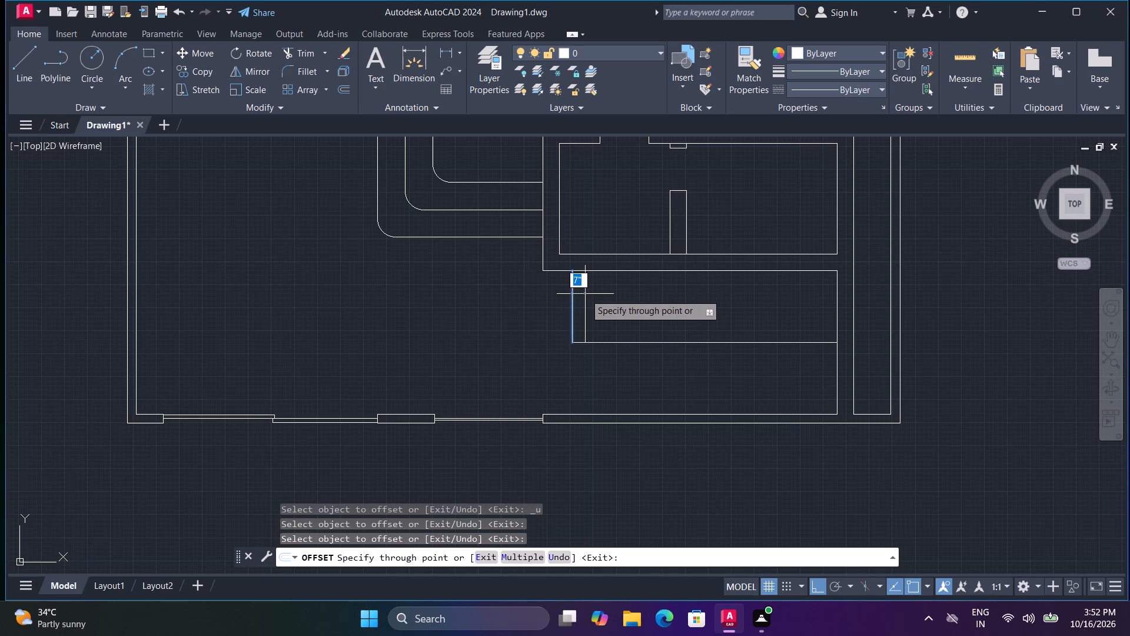
key("9")
key("shift+quotedbl")
key("Return")
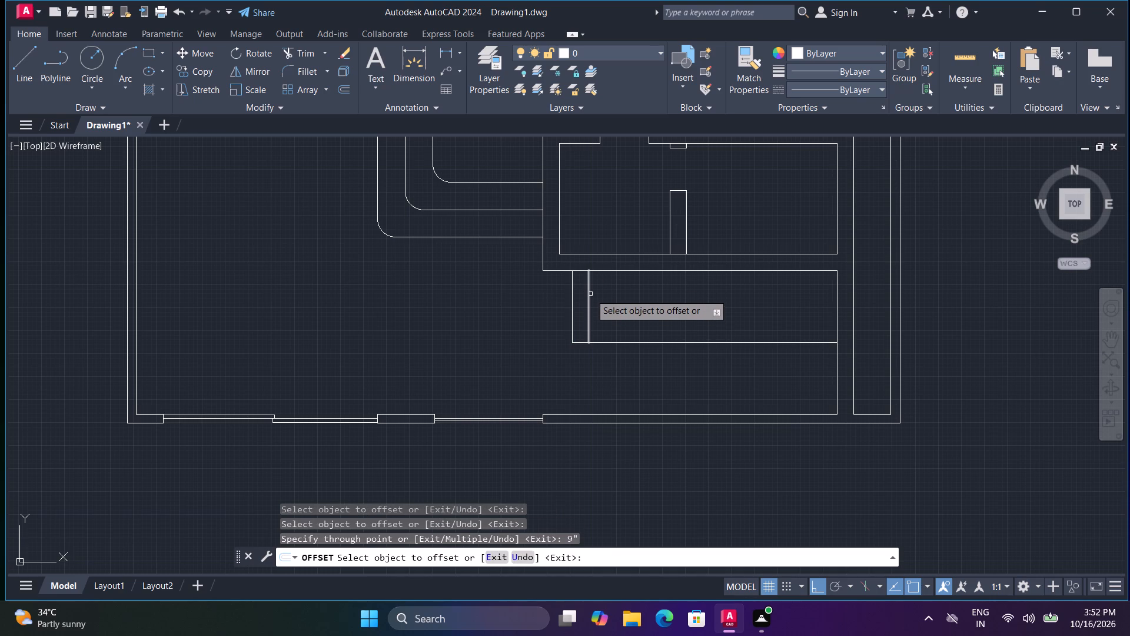
left_click(590, 294)
type("9\"")
key("Return")
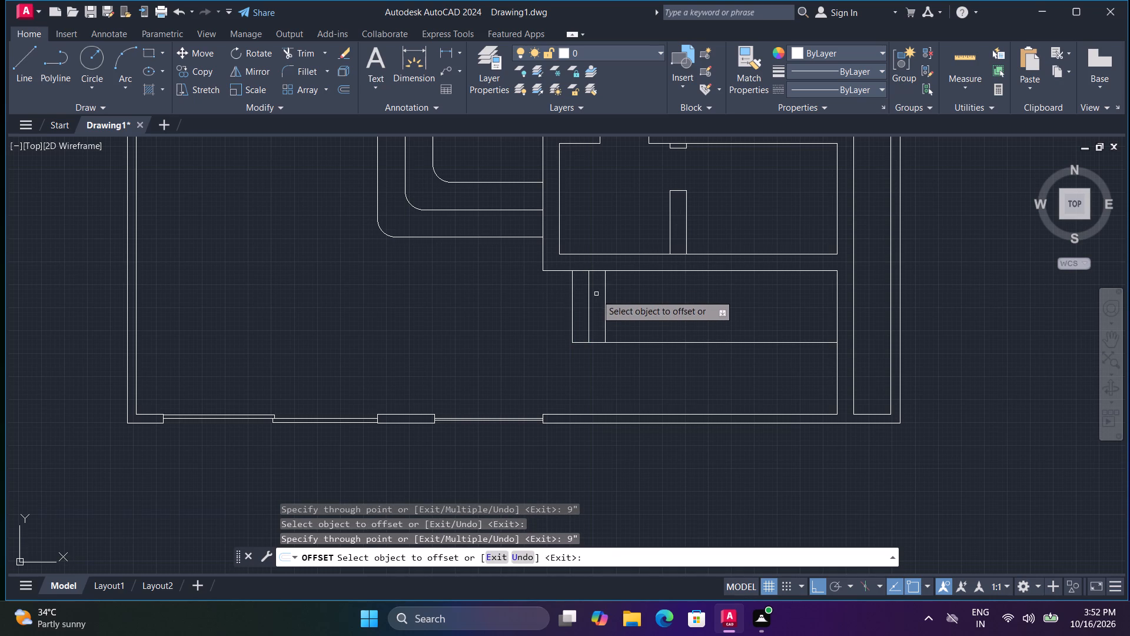
left_click(605, 300)
key("9")
key("shift+quotedbl")
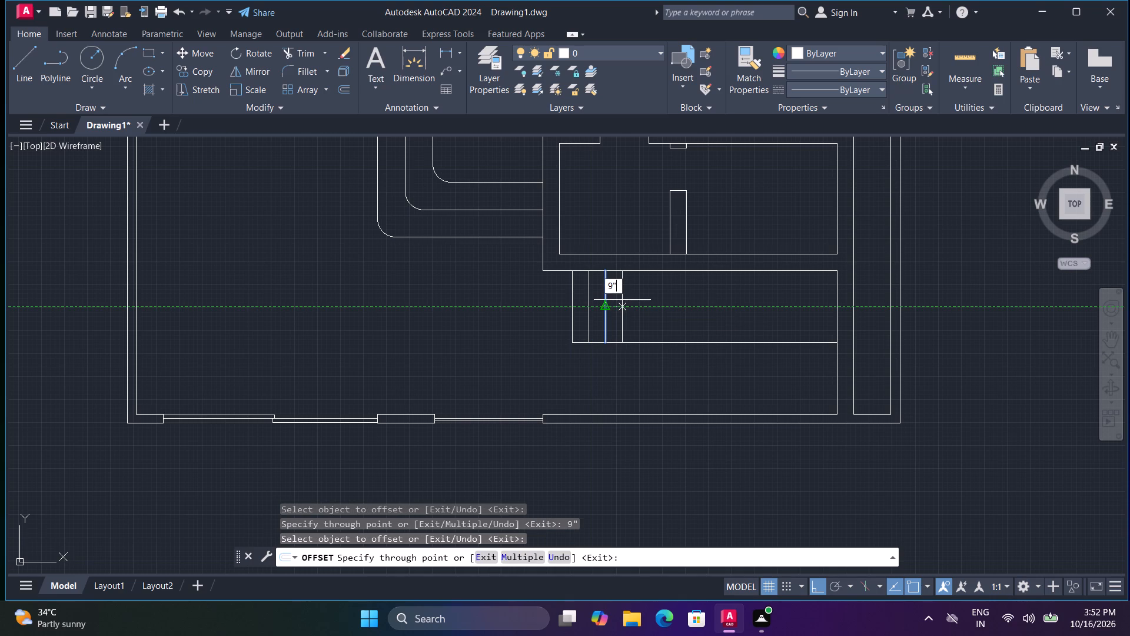
key("Return")
left_click(623, 299)
type("9\"")
key("Return")
Add four more tread lines eastward, offsetting each from the last one by 9".
left_click(639, 297)
type("9\"")
key("Return")
left_click(653, 294)
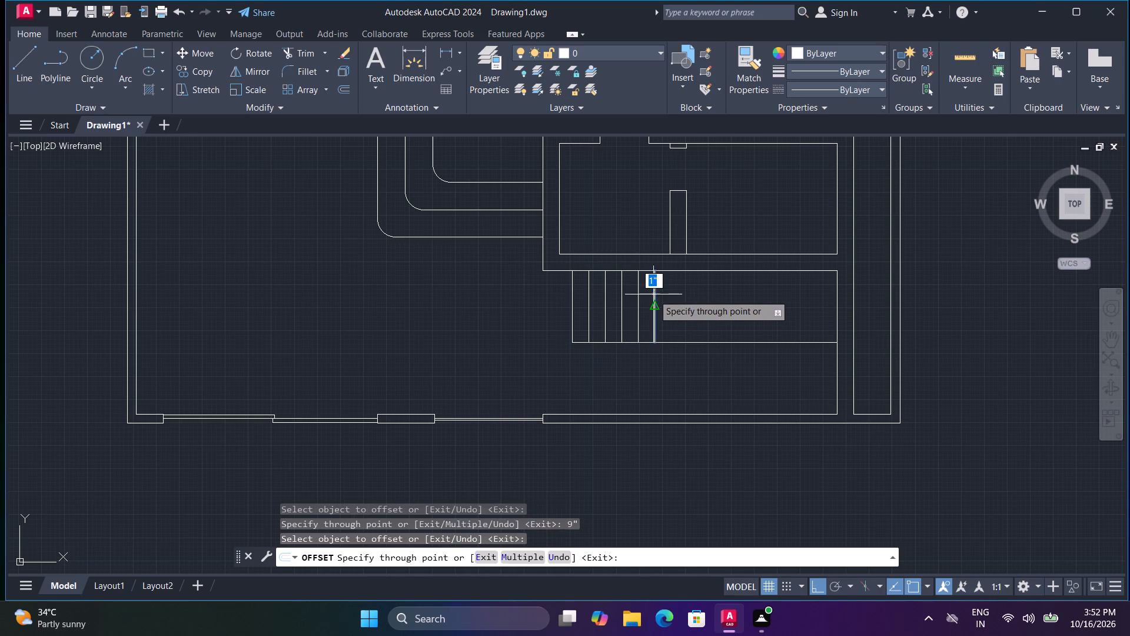
key("9")
key("shift+quotedbl")
key("Return")
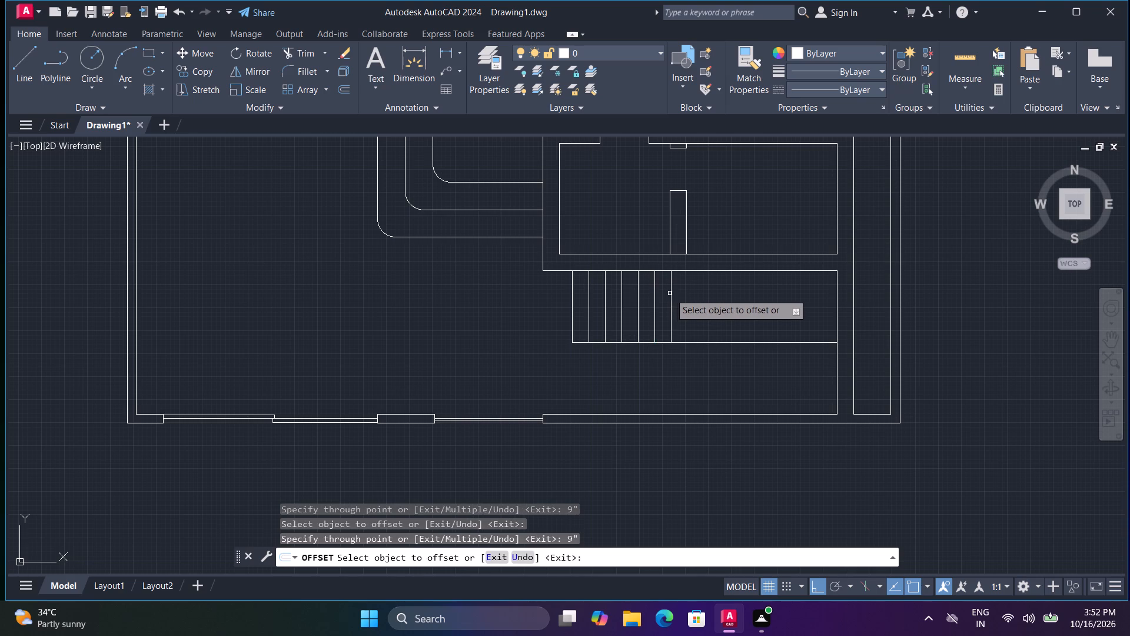
left_click(670, 293)
key("9")
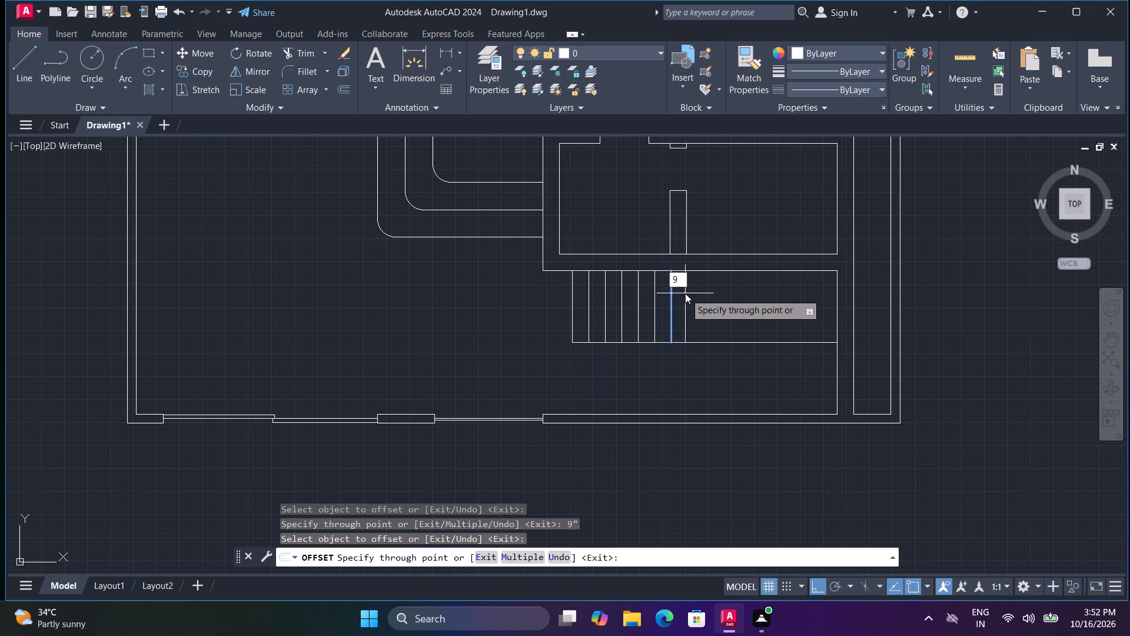
key("shift+quotedbl")
key("Return")
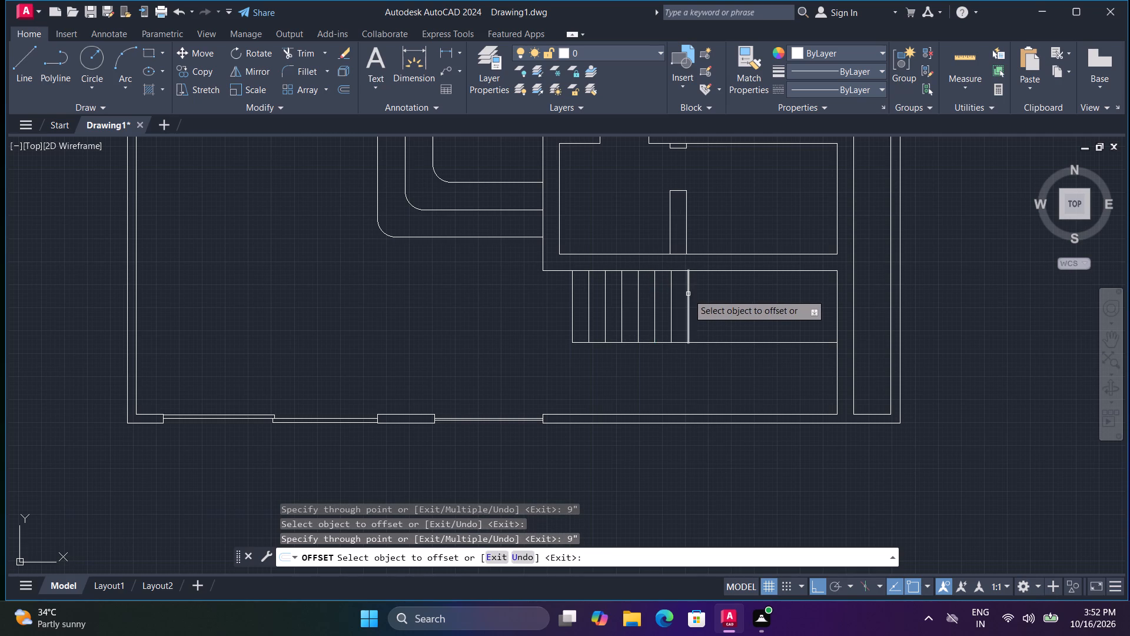
left_click(688, 294)
key("9")
key("shift+quotedbl")
key("Return")
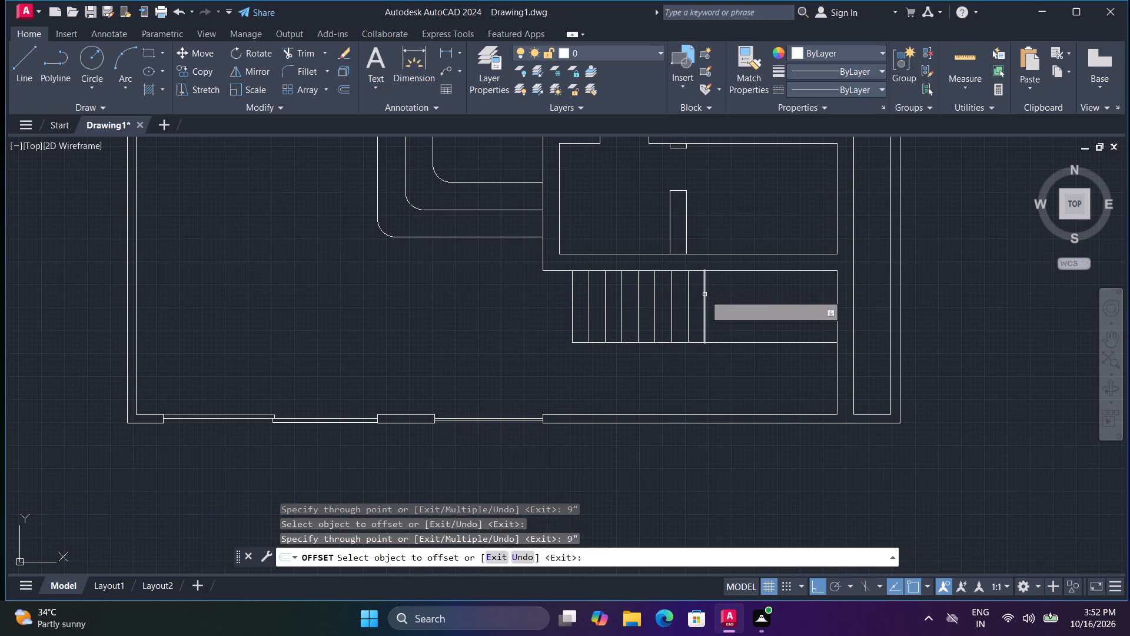
Offset four further tread lines eastward at 9" spacing to bring the flight to twelve treads.
left_click(704, 294)
type("9\"")
key("Return")
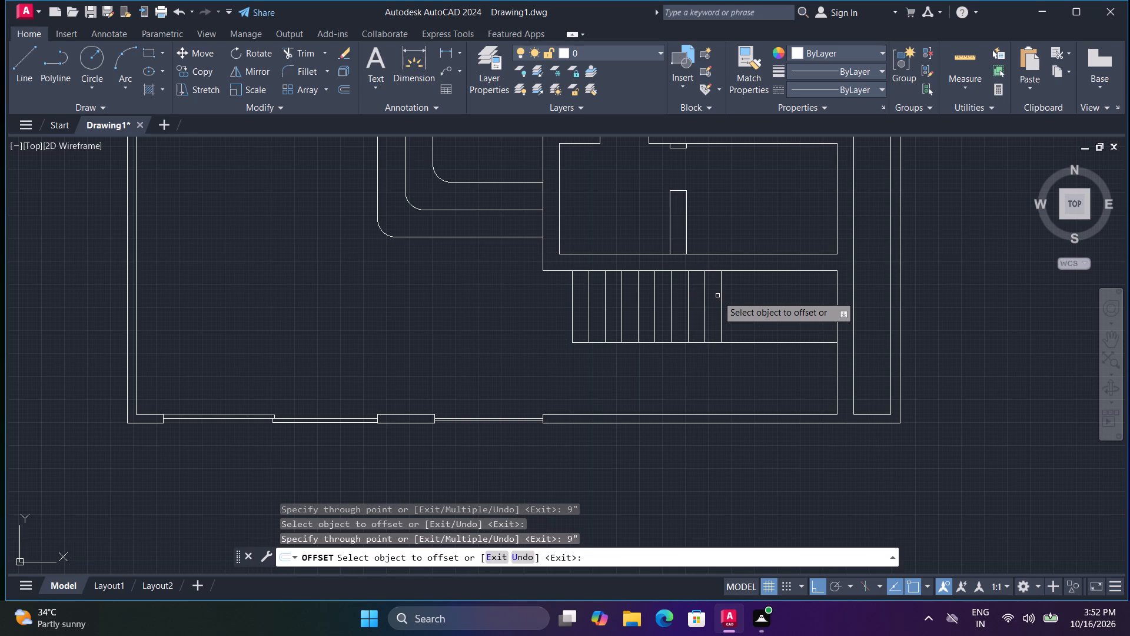
left_click(720, 296)
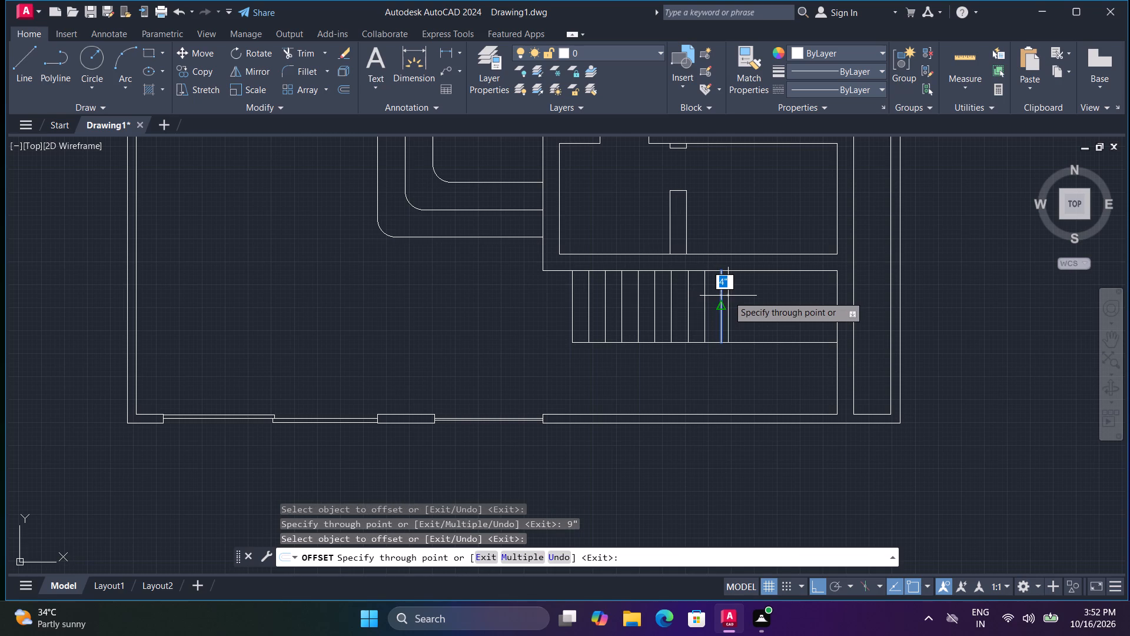
key("9")
key("shift+quotedbl")
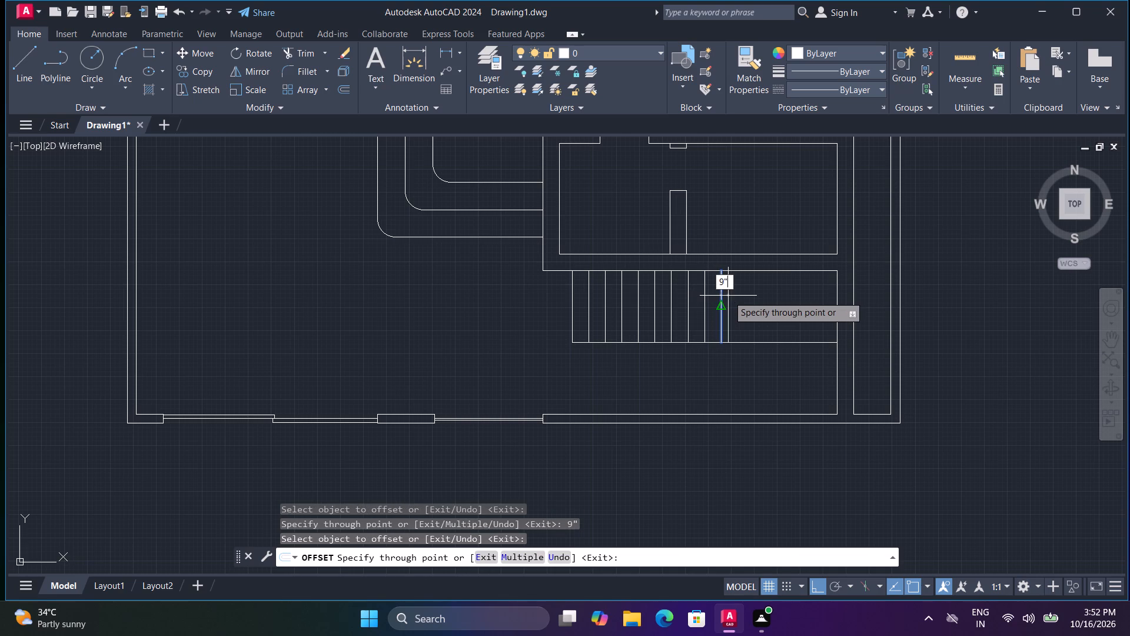
key("Return")
left_click(736, 297)
type("9\"")
key("Return")
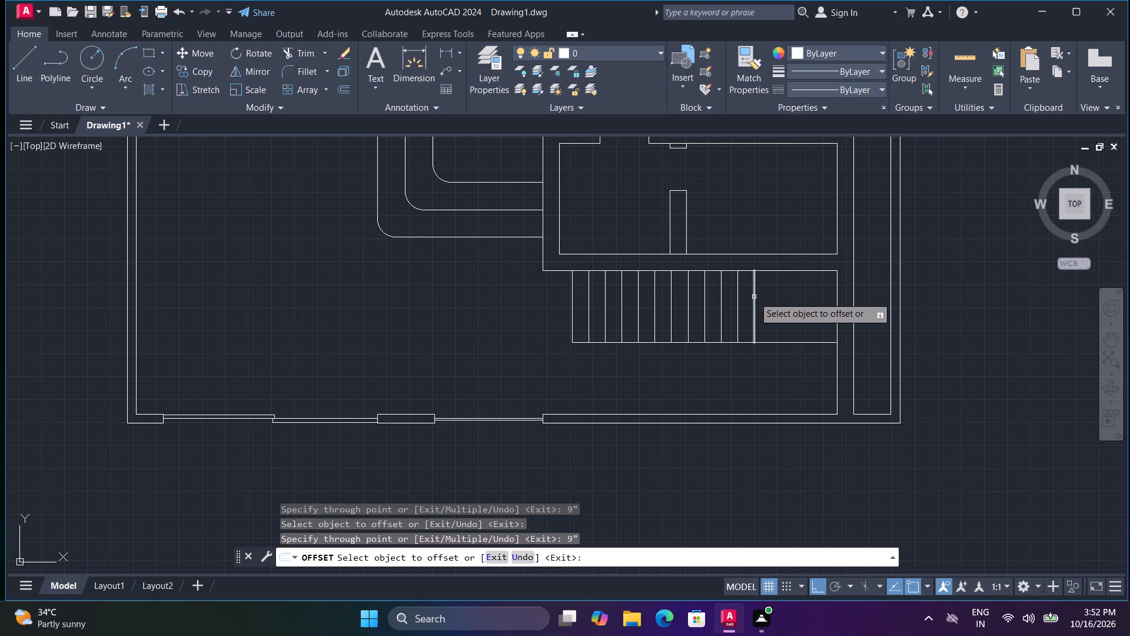
left_click(755, 296)
key("9")
key("shift+quotedbl")
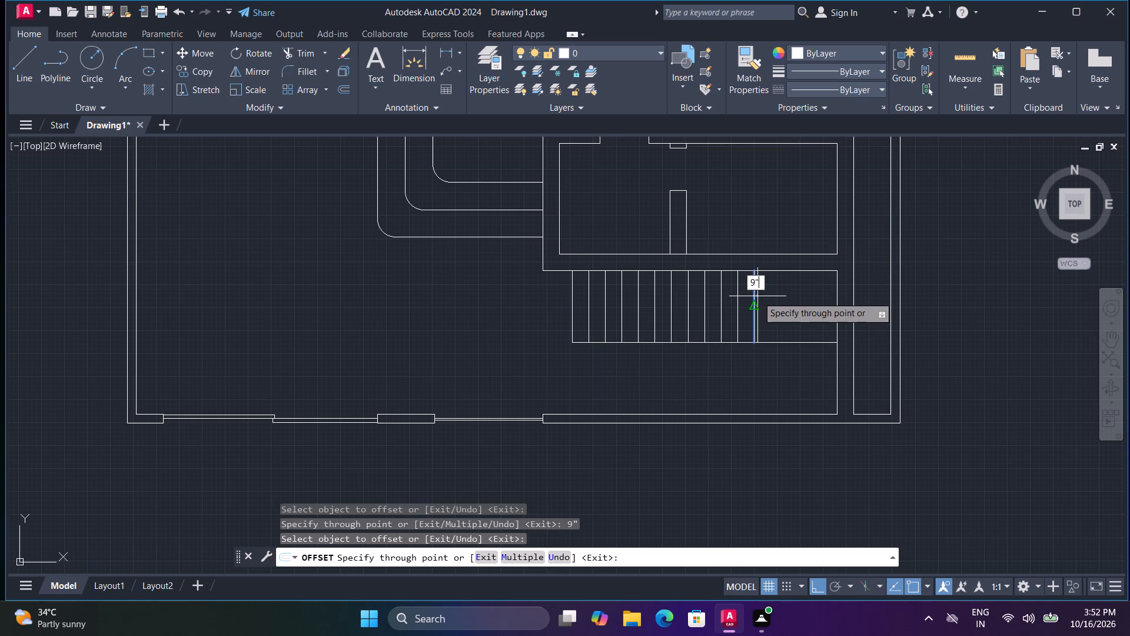
key("Return")
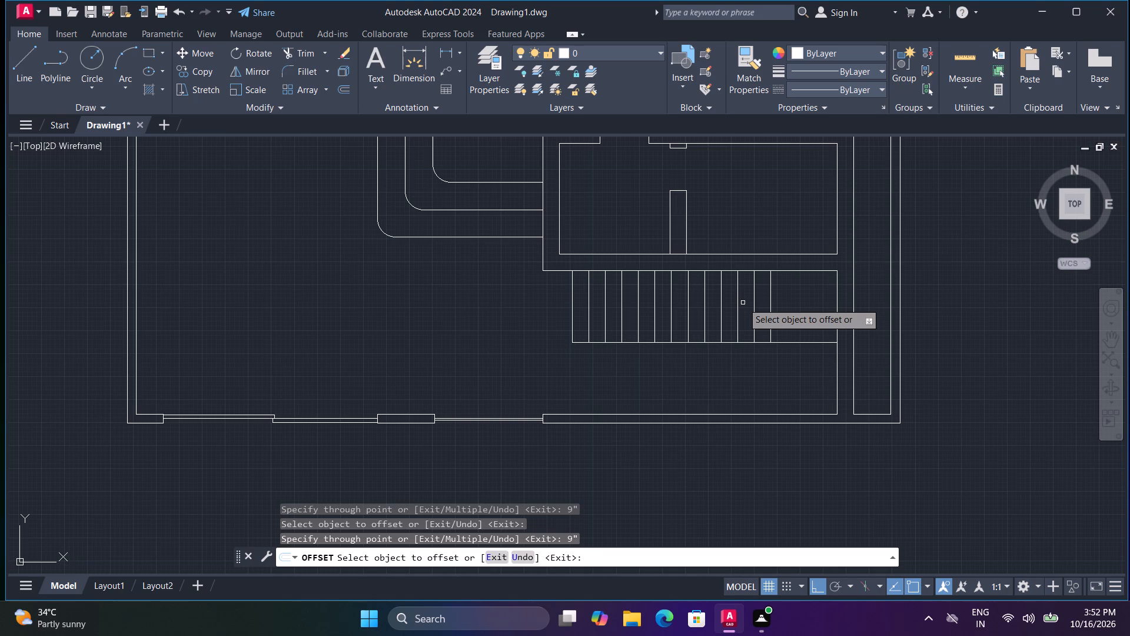
key("Escape")
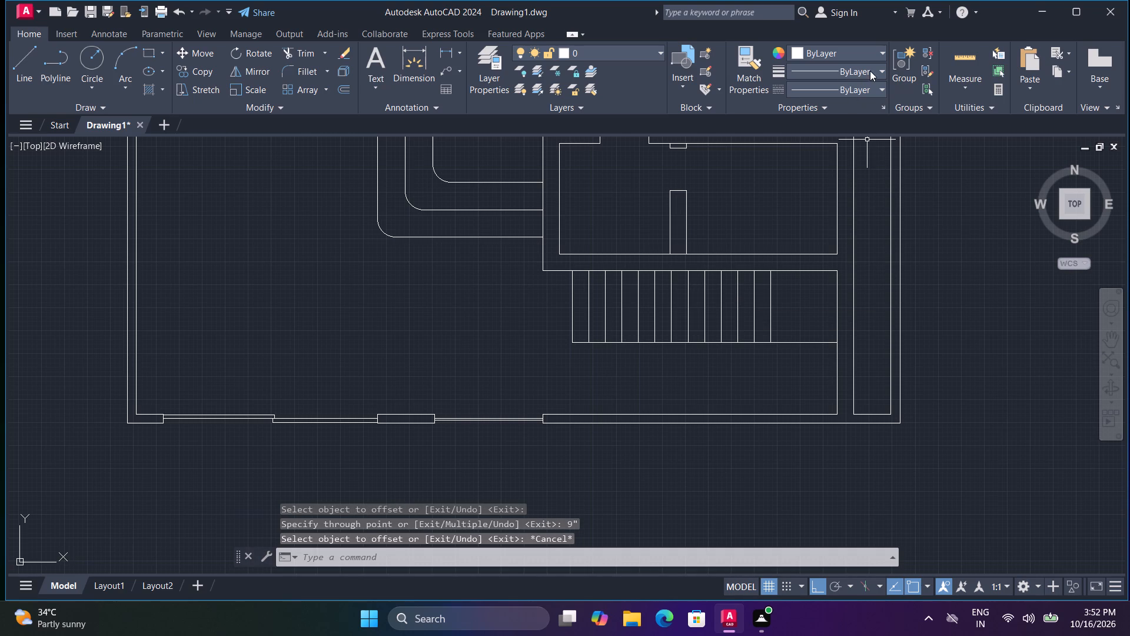
Load the DASHED2 linetype from acad.lin into the drawing.
left_click(882, 85)
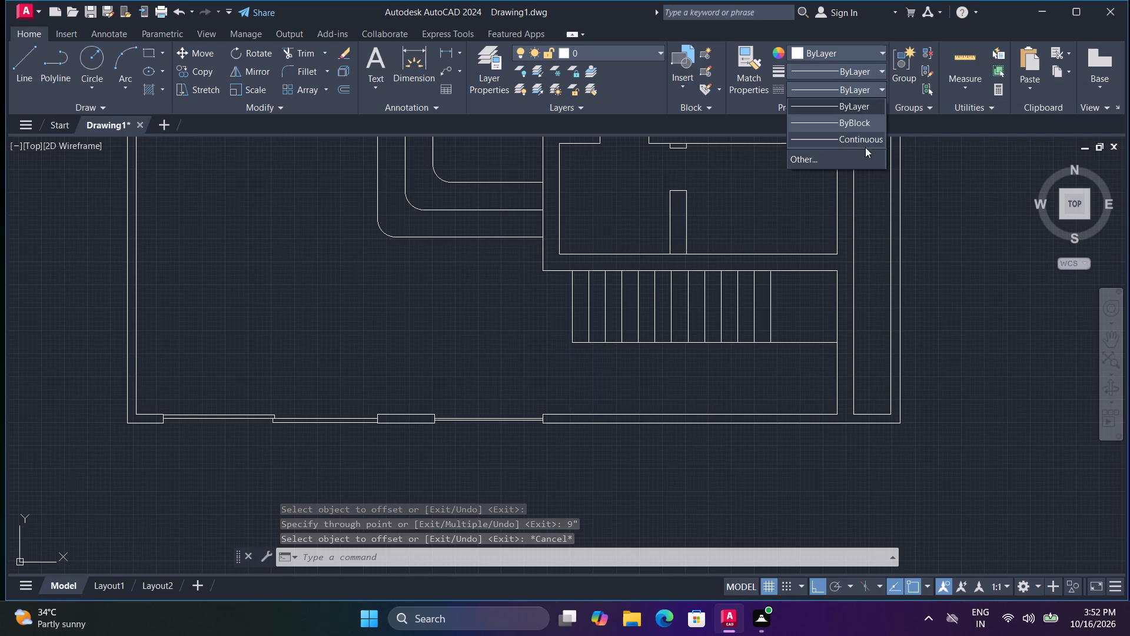
left_click(842, 161)
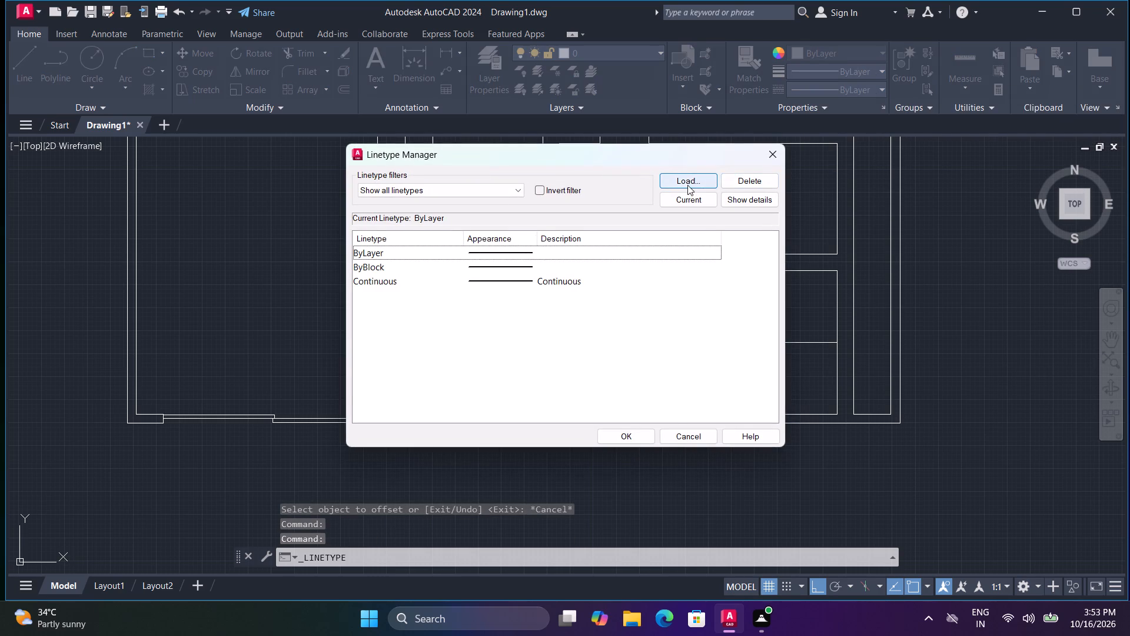
left_click(687, 184)
scroll(604, 302, "down", 4)
scroll(609, 314, "up", 2)
scroll(609, 314, "down", 9)
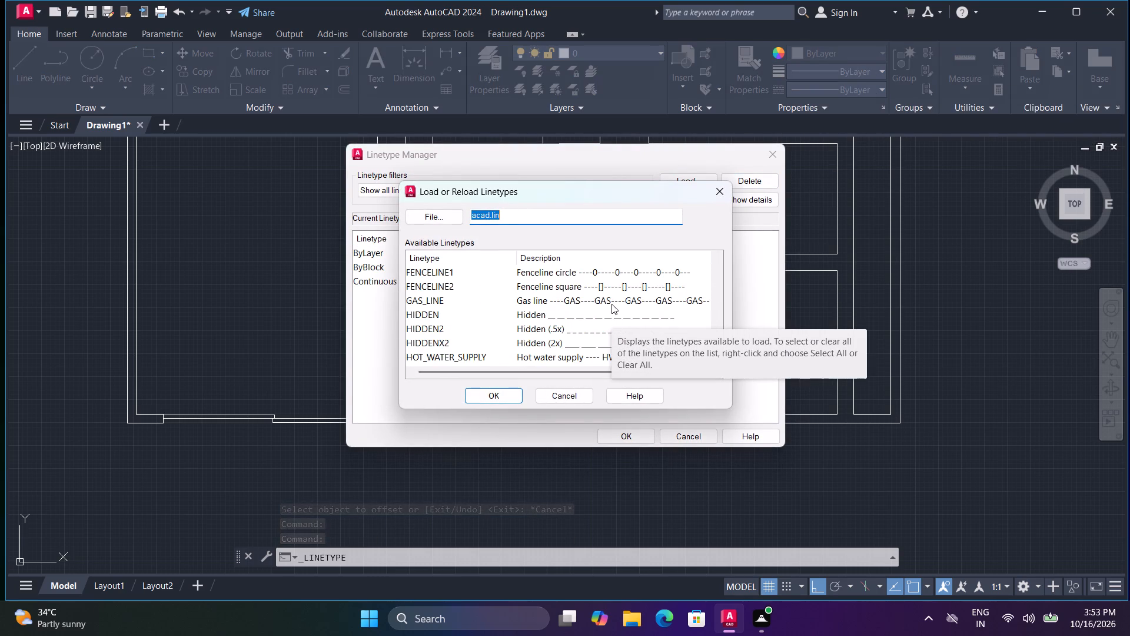
scroll(611, 304, "up", 3)
left_click(614, 291)
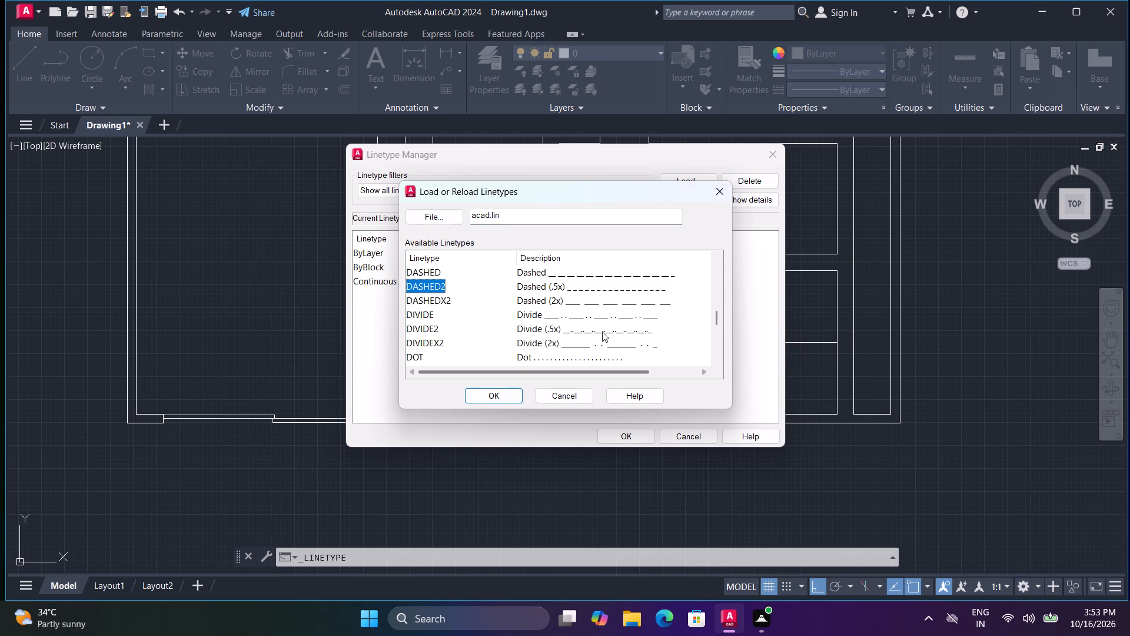
scroll(606, 326, "down", 8)
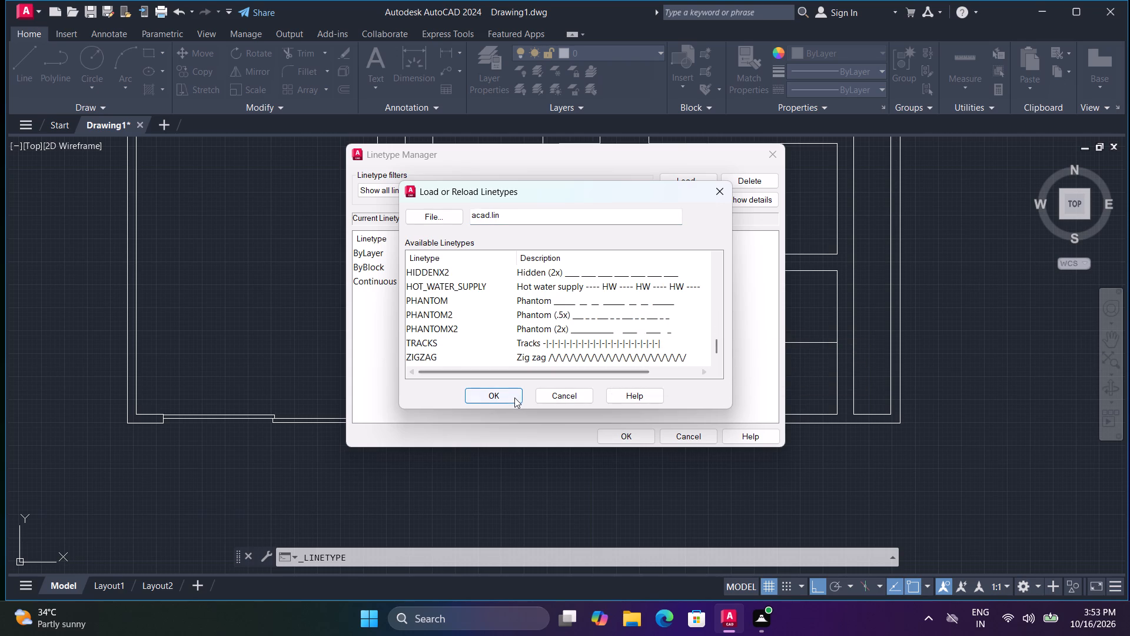
left_click(514, 398)
Make DASHED2 the current linetype for new objects.
left_click(627, 302)
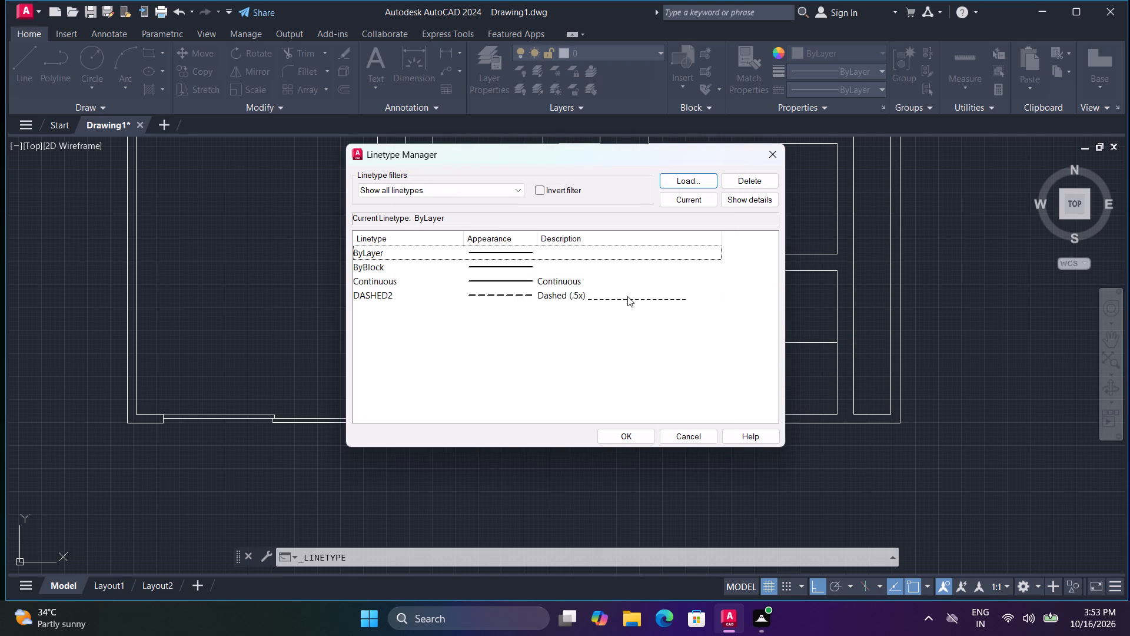
left_click(627, 296)
left_click(686, 197)
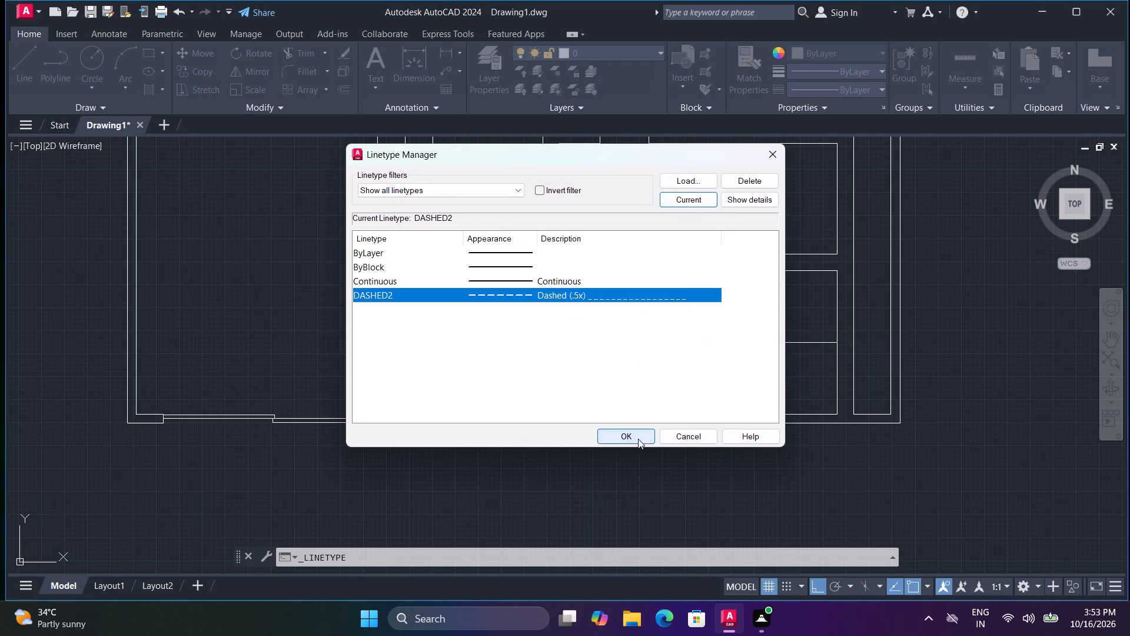
left_click(638, 439)
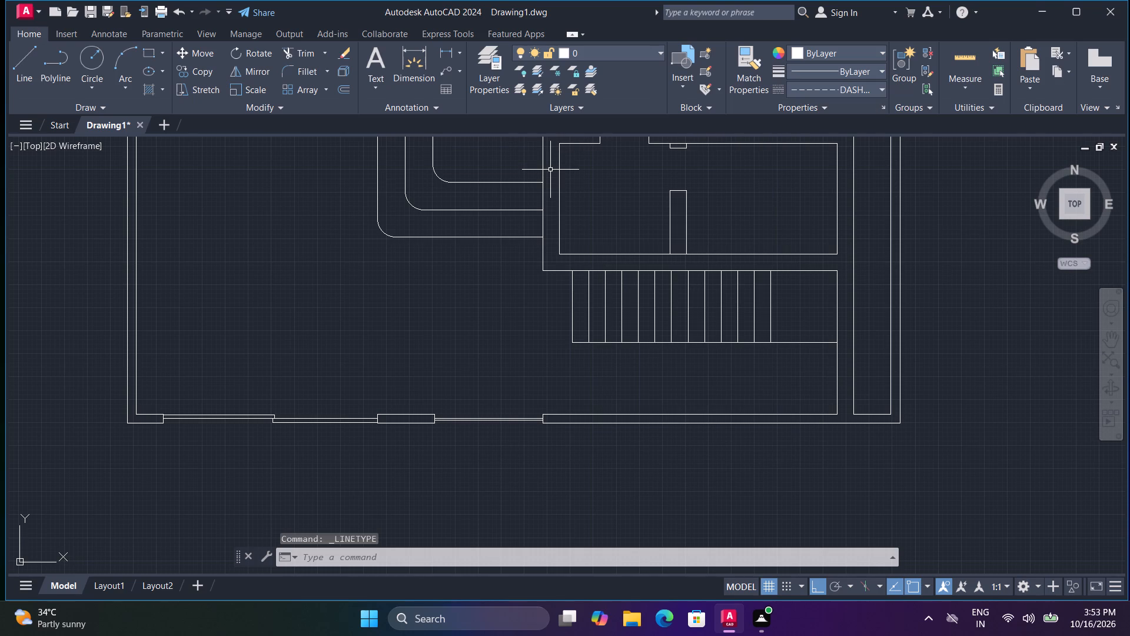
Draw a vertical dashed line from the stair flight's southwest corner southward to just beyond the south outer wall.
type("l")
key("space")
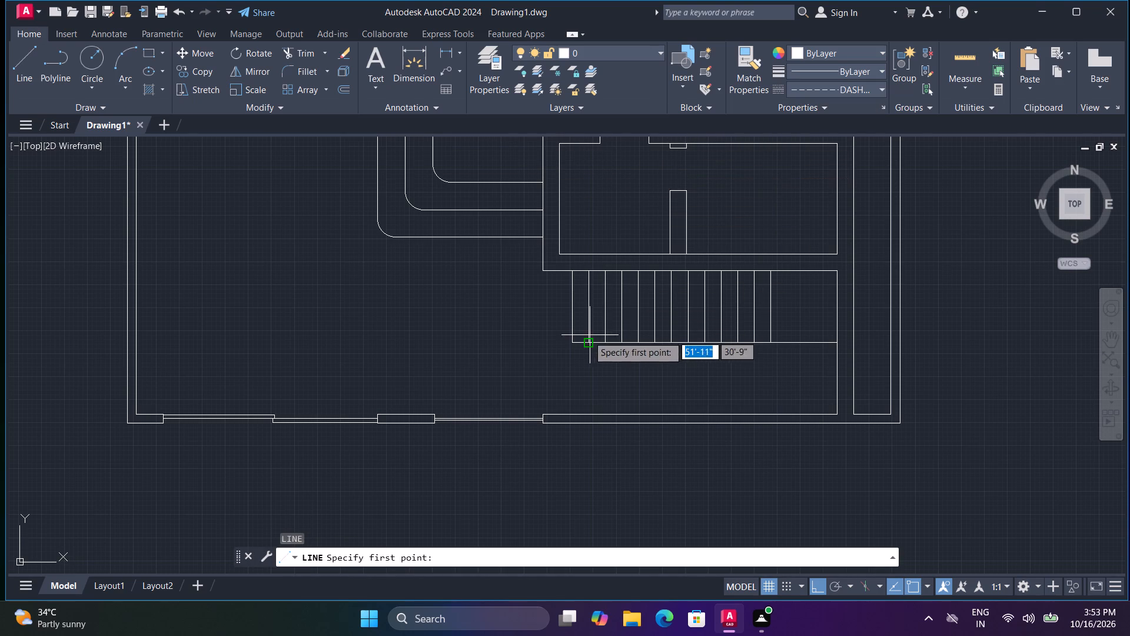
scroll(581, 341, "up", 2)
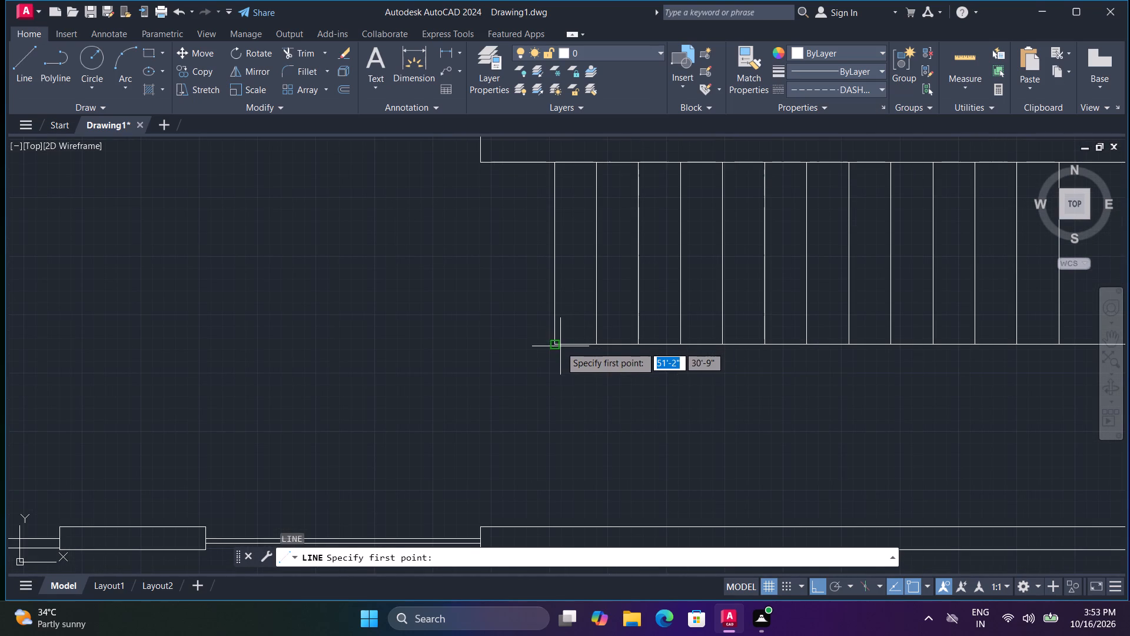
left_click(557, 347)
scroll(550, 472, "up", 3)
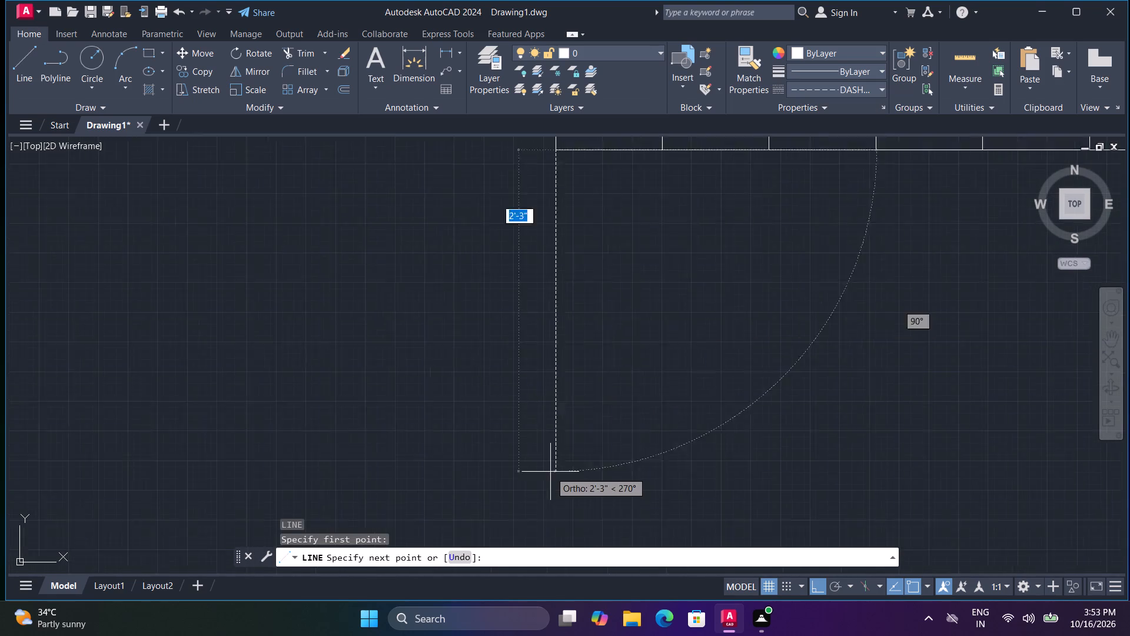
scroll(550, 472, "up", 3)
scroll(555, 469, "down", 5)
middle_click_drag(557, 466, 543, 326)
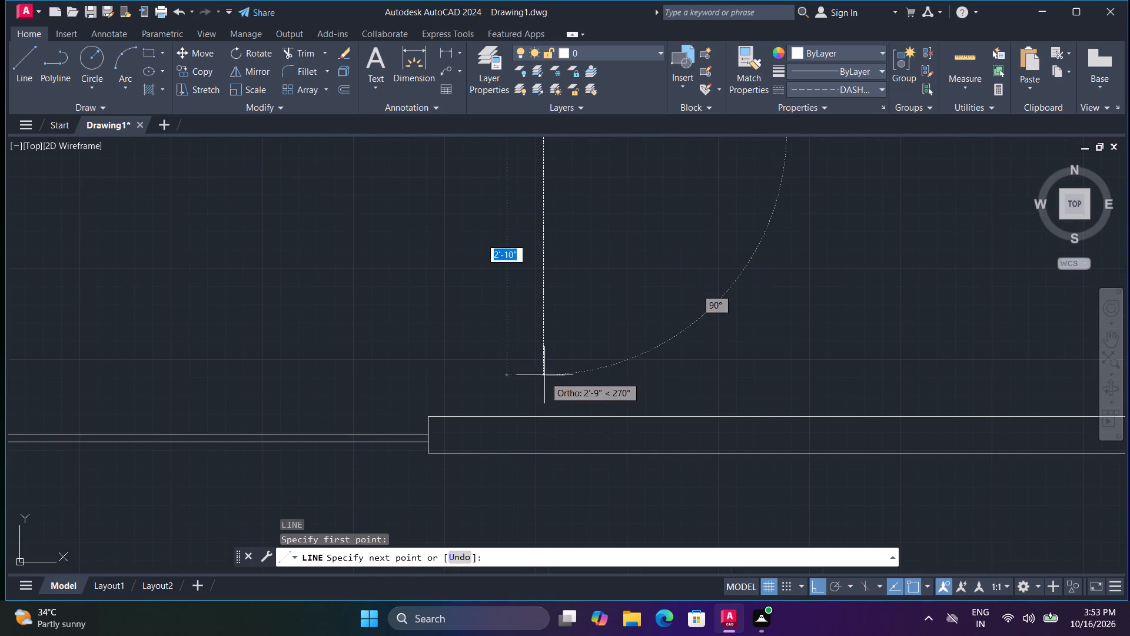
left_click(554, 479)
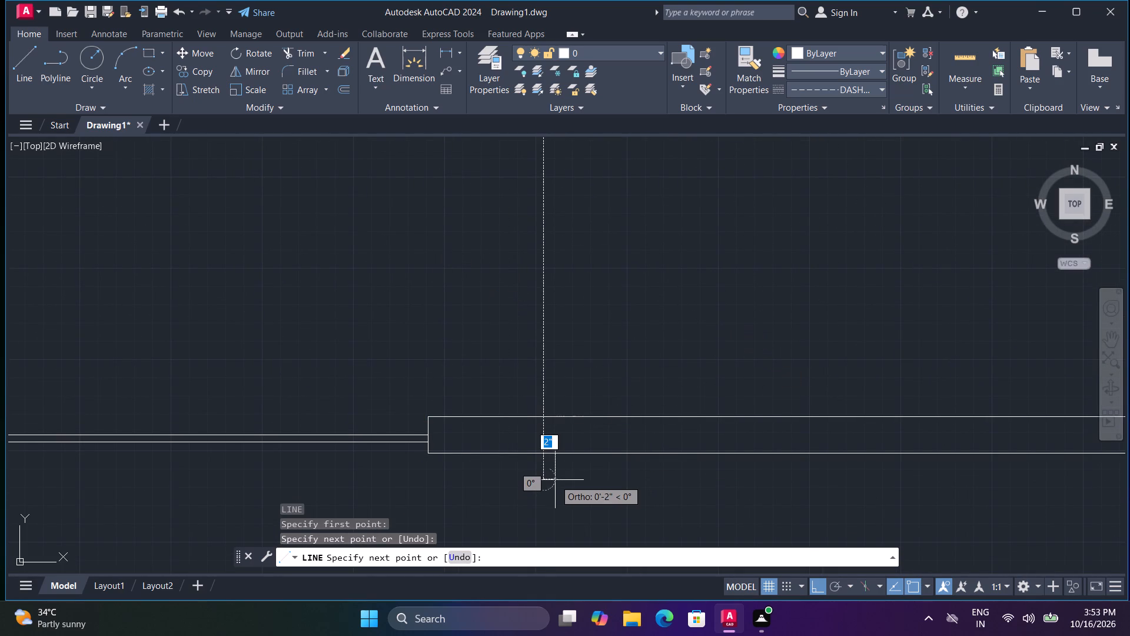
type("l")
key("space")
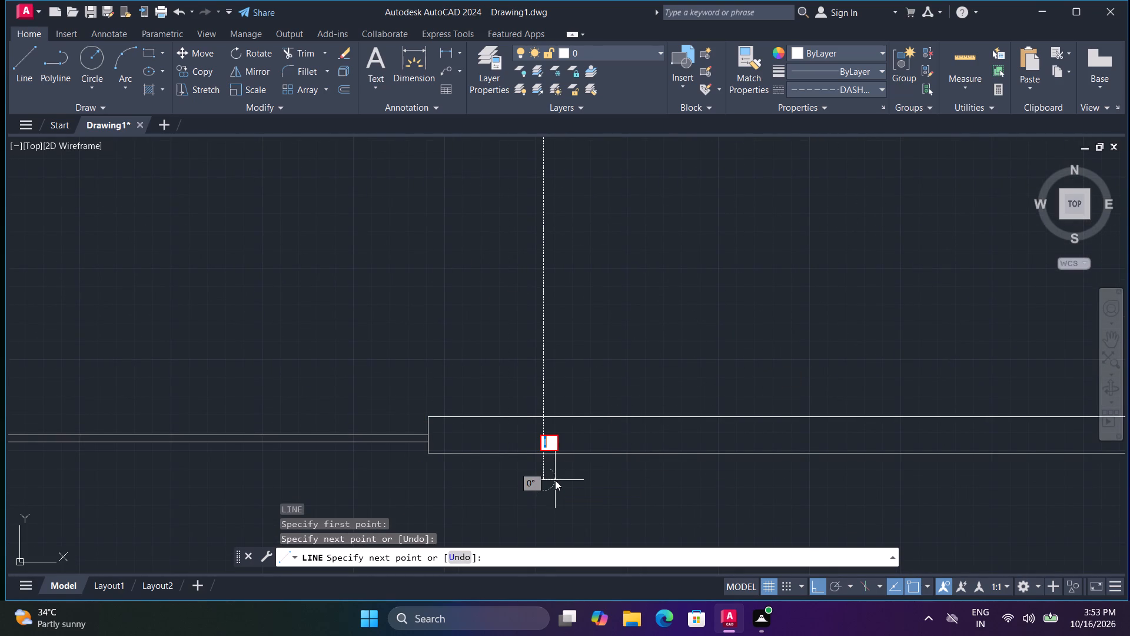
key("Escape")
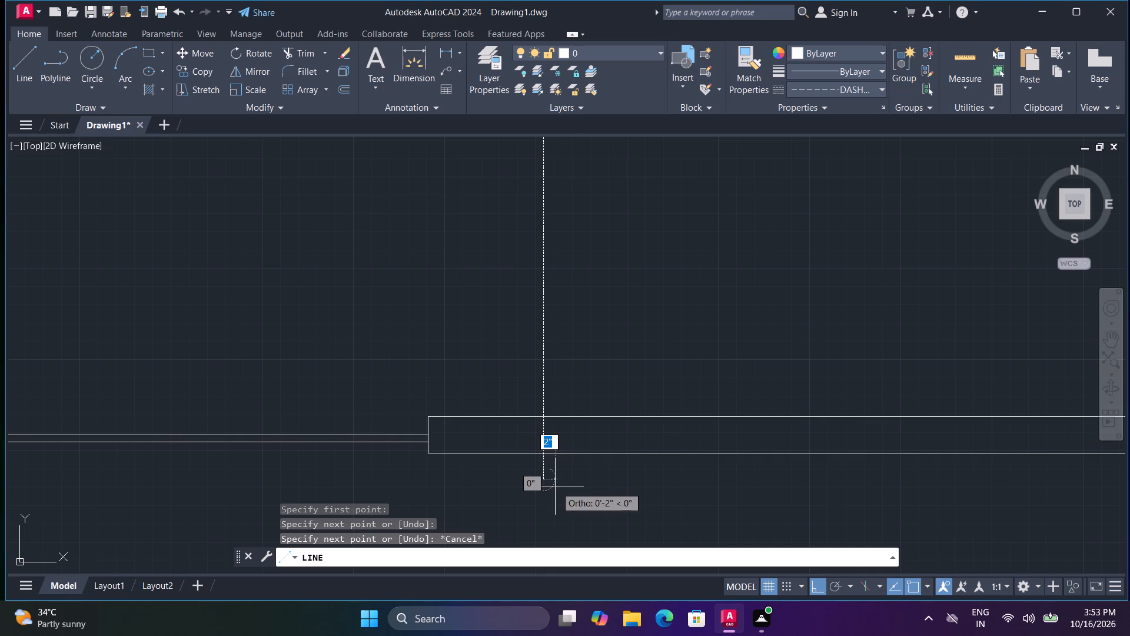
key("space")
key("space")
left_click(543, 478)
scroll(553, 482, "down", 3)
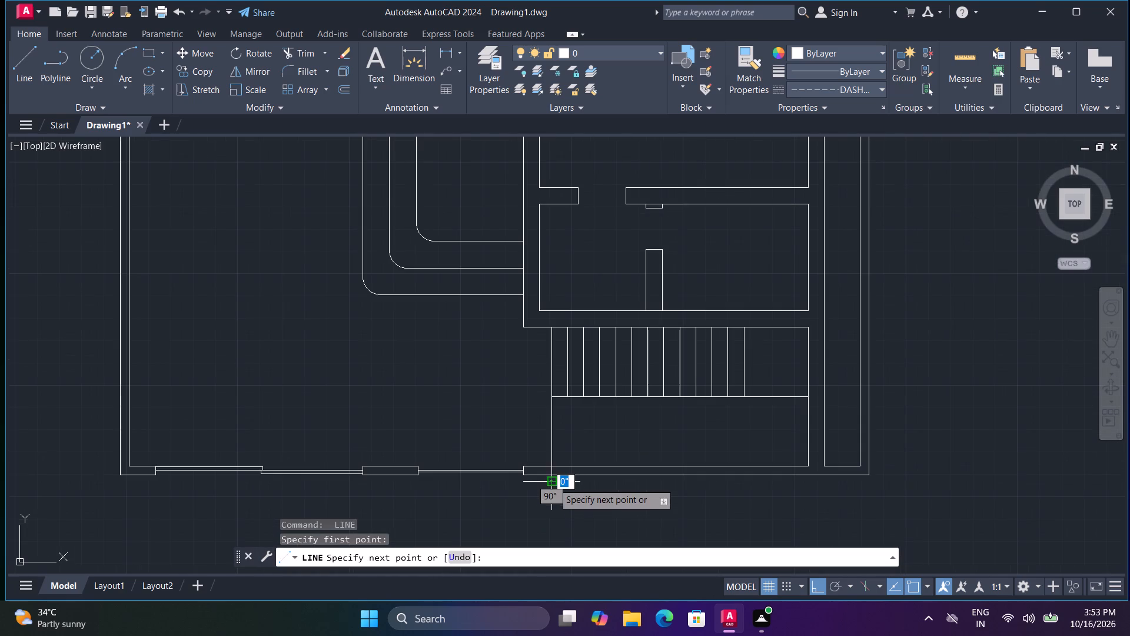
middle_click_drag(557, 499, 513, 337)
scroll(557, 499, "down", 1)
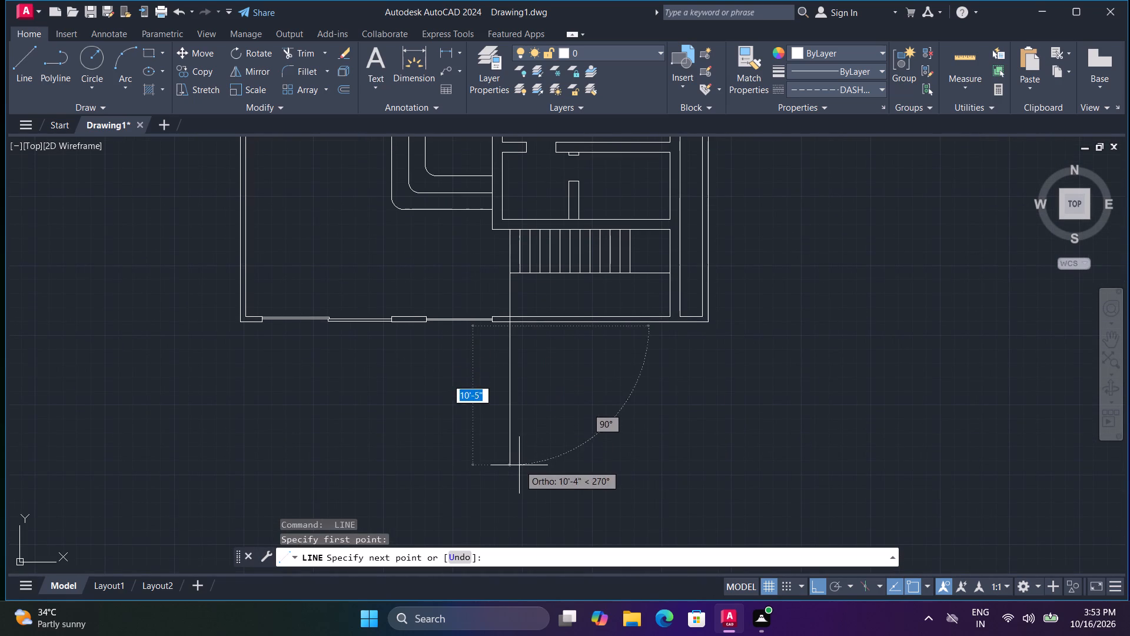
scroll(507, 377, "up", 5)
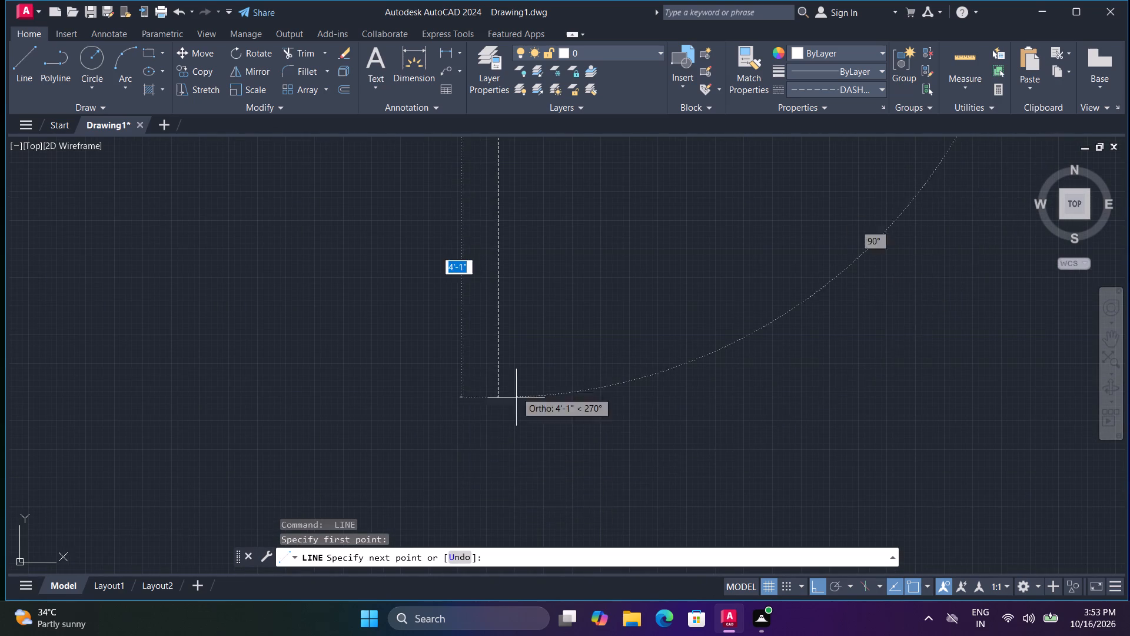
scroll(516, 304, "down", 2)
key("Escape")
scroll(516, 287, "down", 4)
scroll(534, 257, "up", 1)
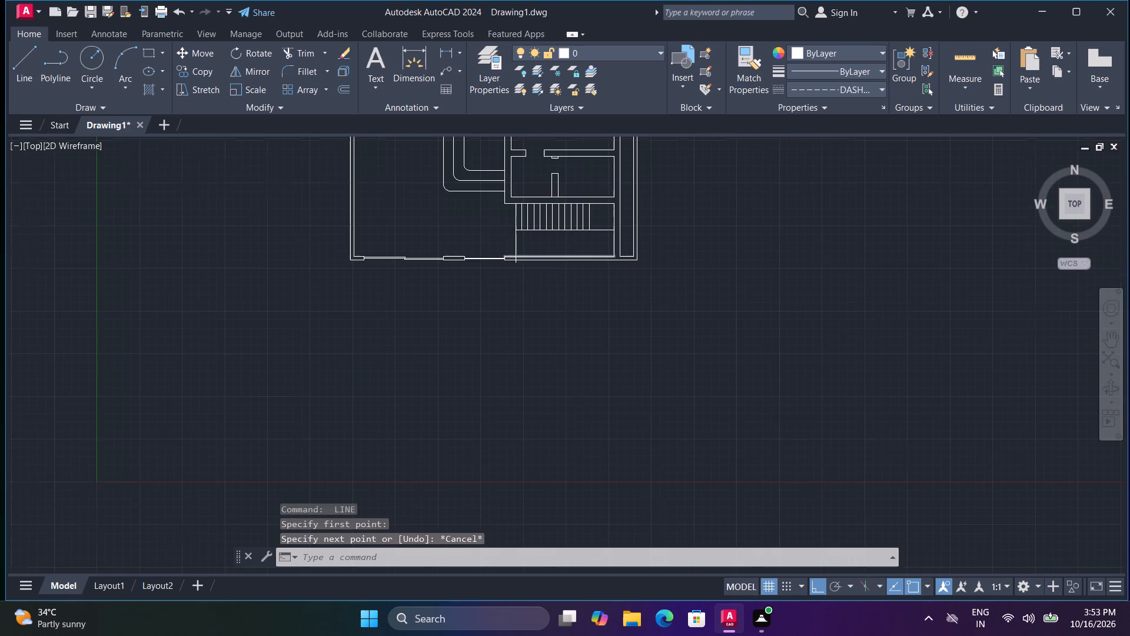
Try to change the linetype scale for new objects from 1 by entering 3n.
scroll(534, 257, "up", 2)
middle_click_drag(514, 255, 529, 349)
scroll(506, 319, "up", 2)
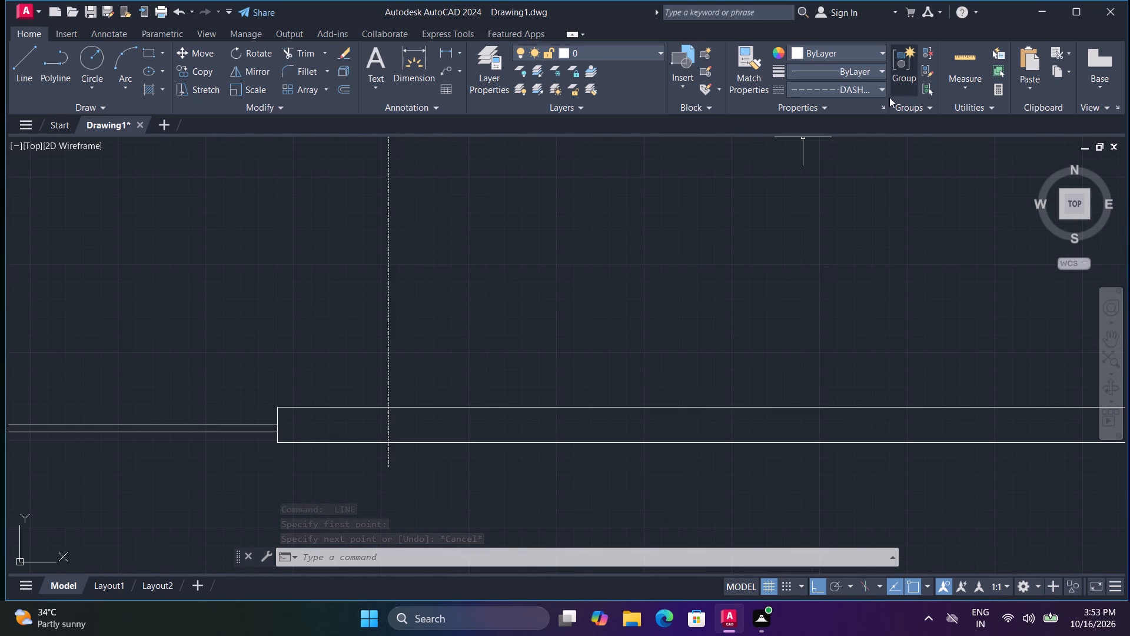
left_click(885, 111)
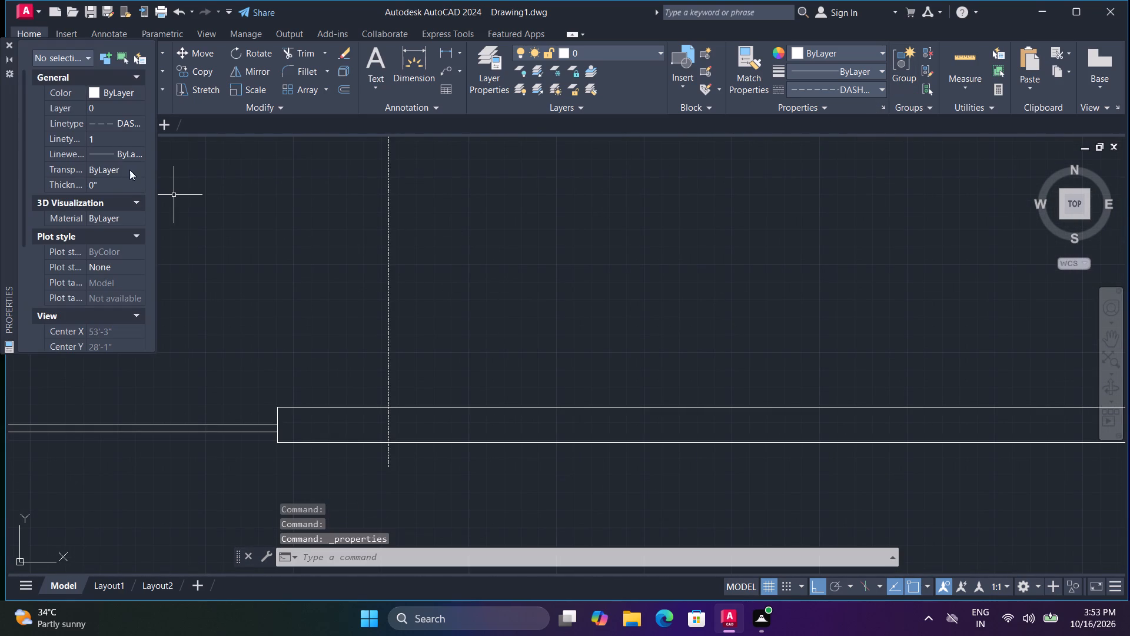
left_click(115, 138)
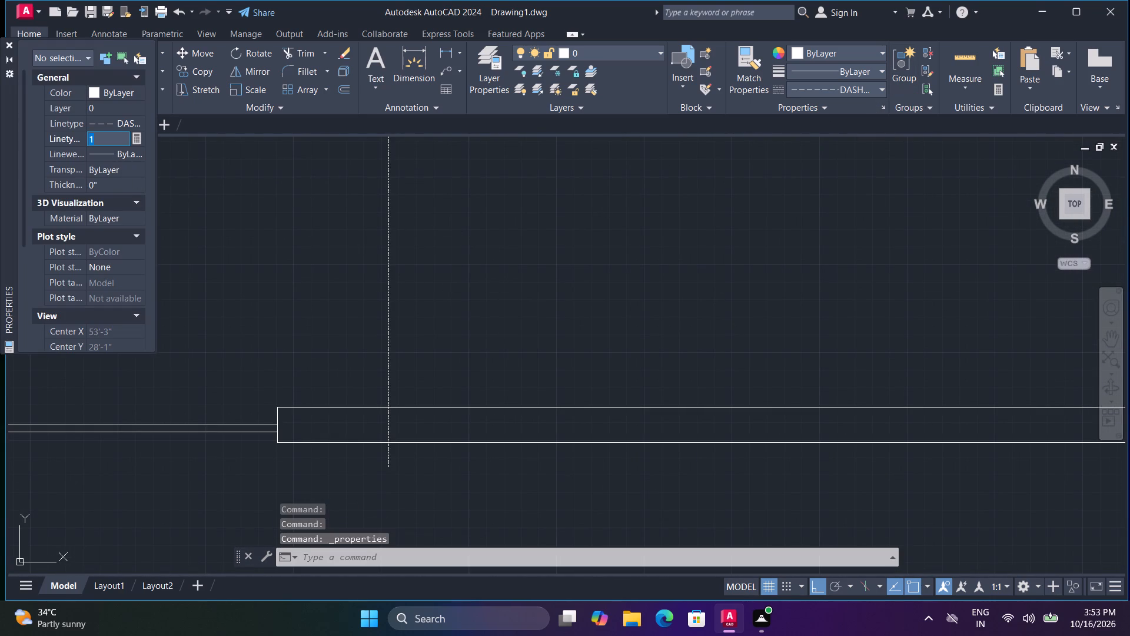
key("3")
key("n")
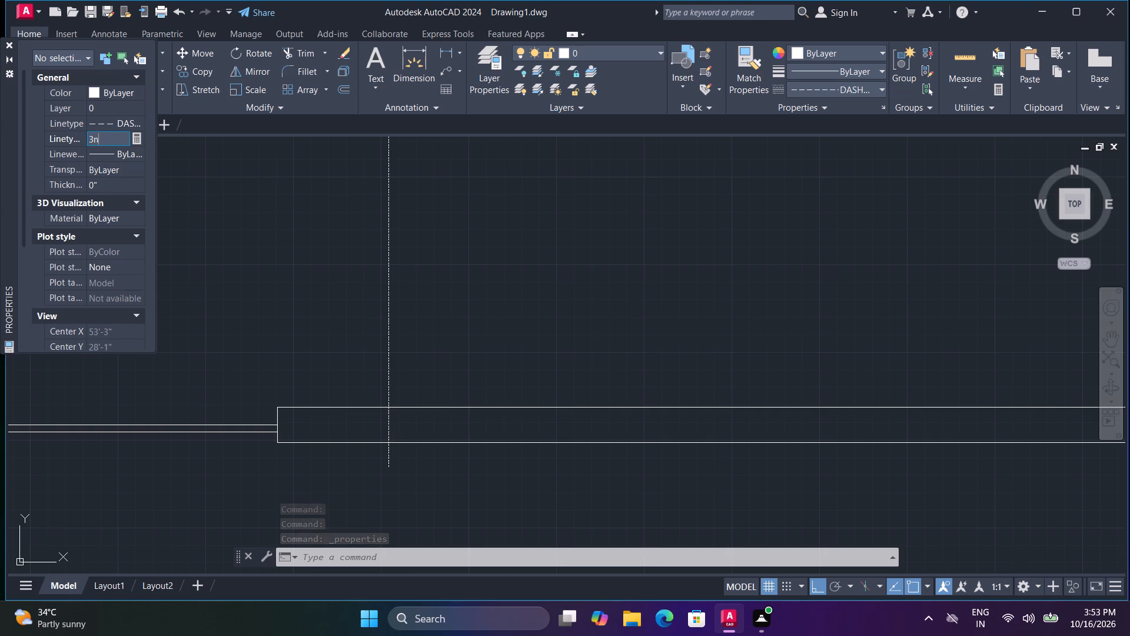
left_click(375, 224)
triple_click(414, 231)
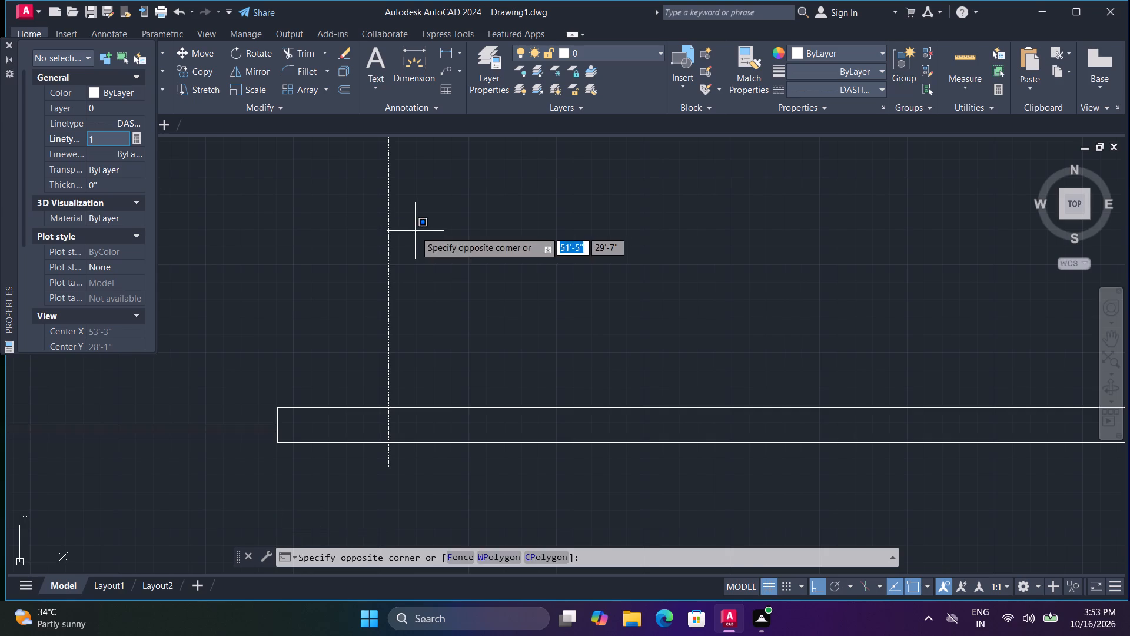
Draw an L-shaped pair of dashed trial lines east of the long vertical dashed line, north of the south wall.
type("l")
key("space")
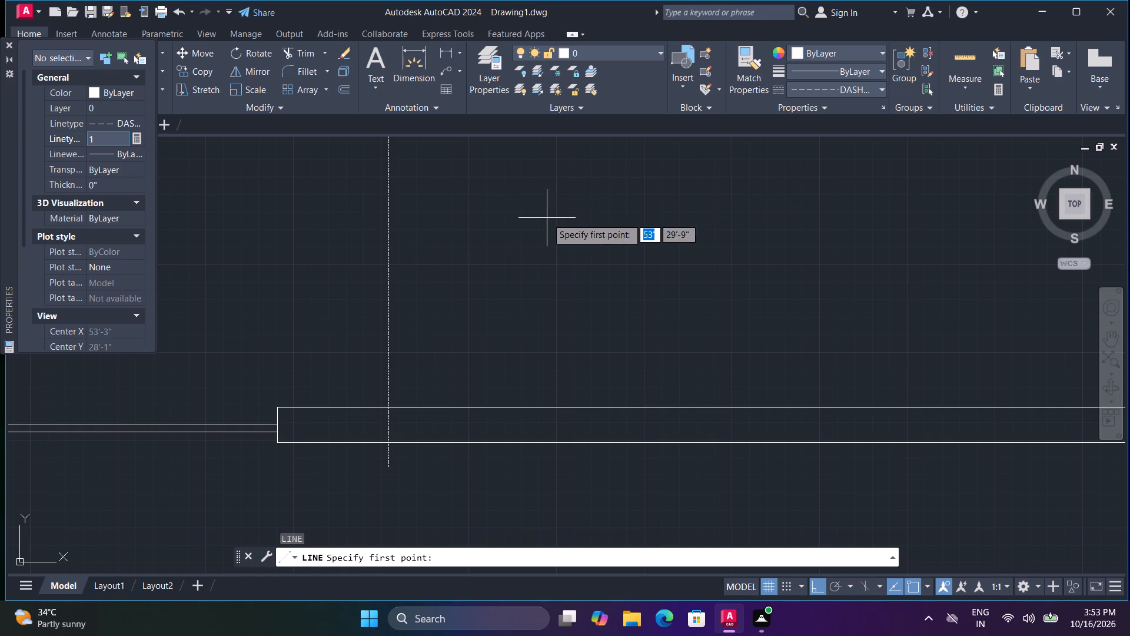
left_click(530, 221)
left_click(609, 296)
left_click(427, 331)
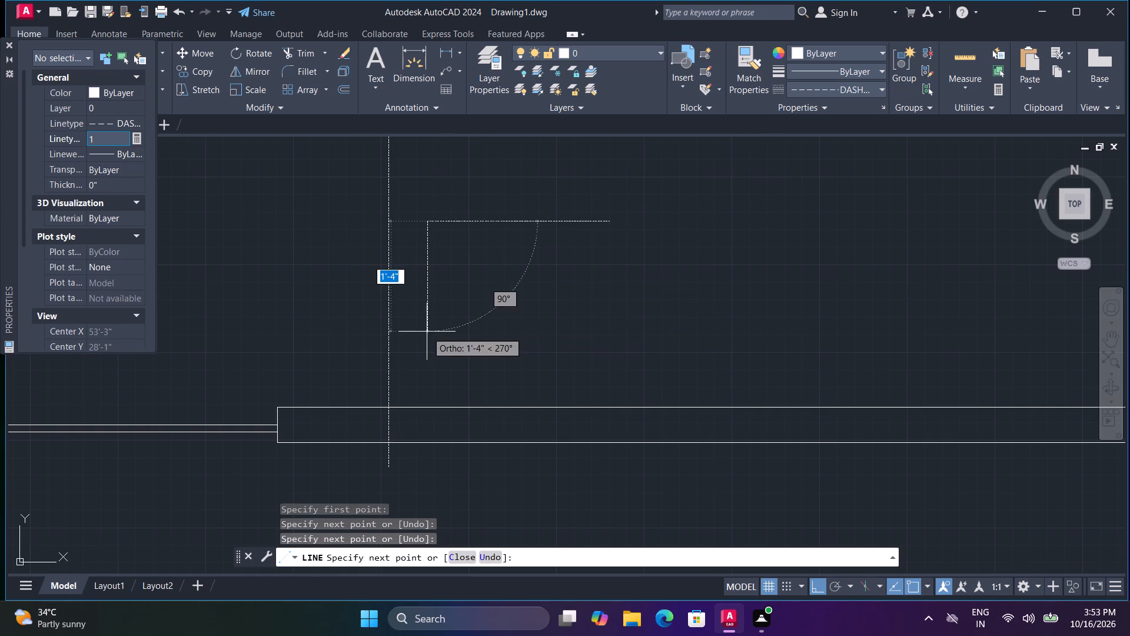
left_click(526, 323)
key("space")
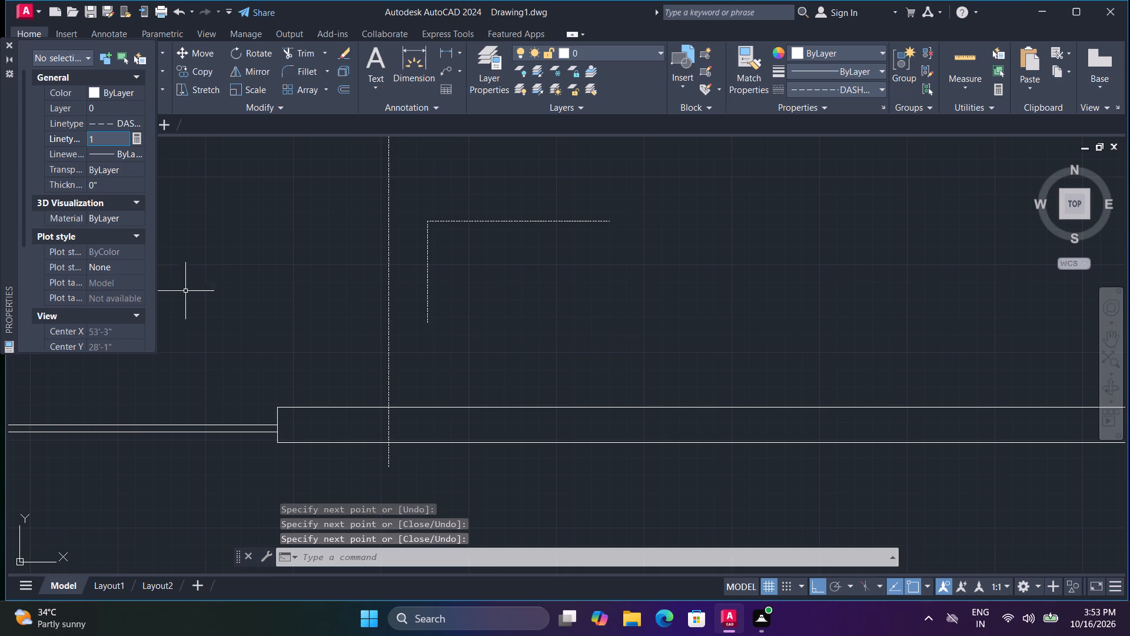
Set the thickness for new objects to 4".
left_click(114, 183)
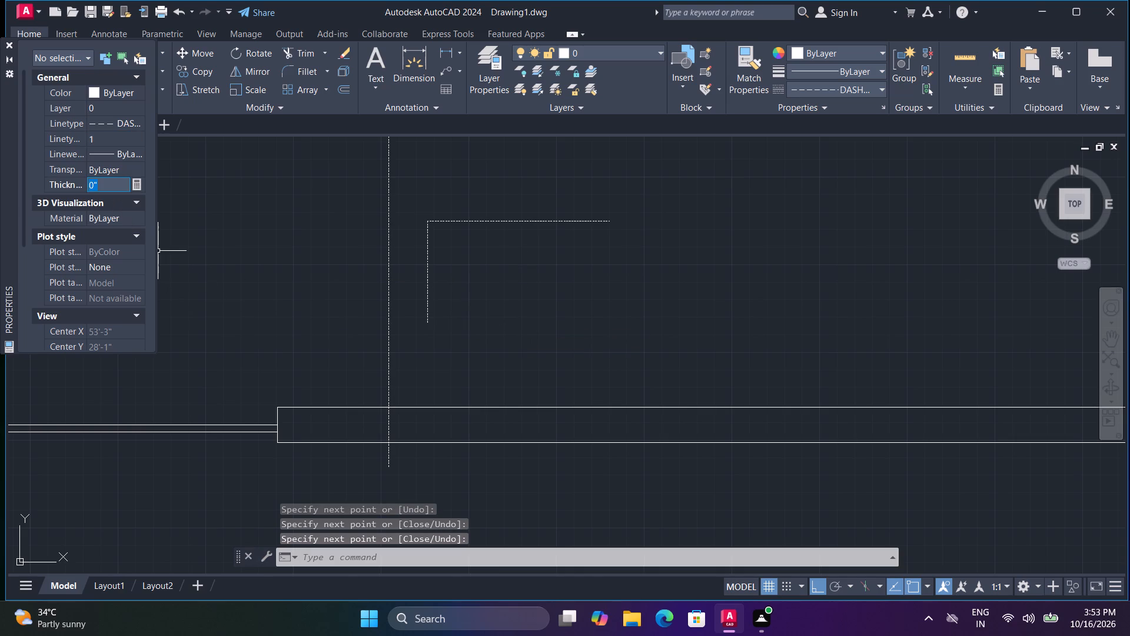
key("4")
key("space")
left_click(208, 237)
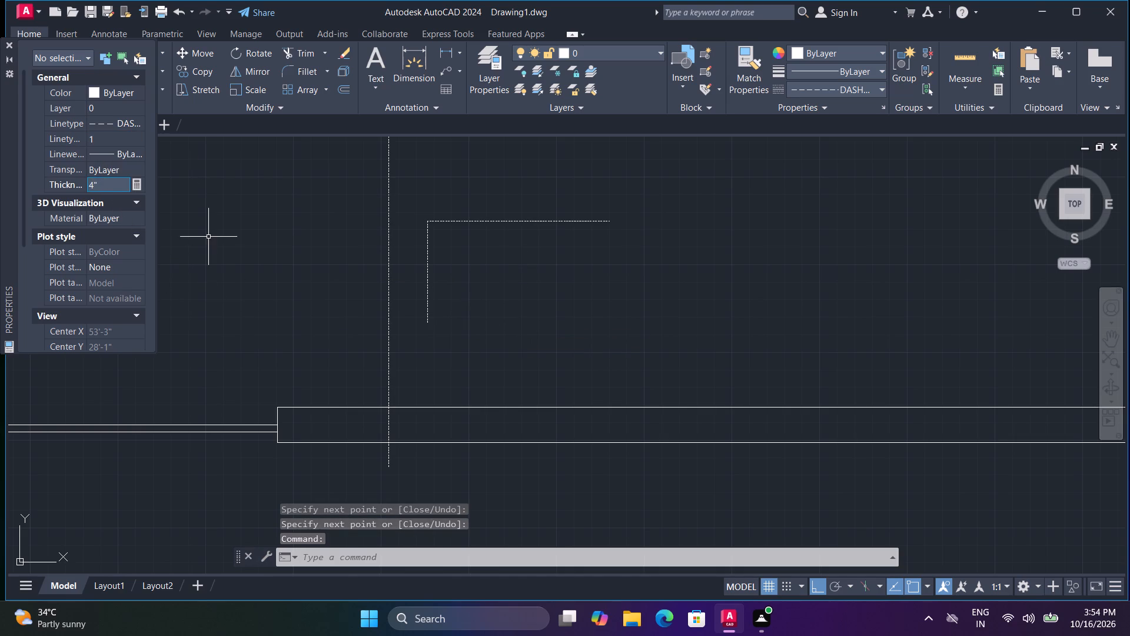
left_click(221, 236)
left_click(283, 226)
Draw a short vertical dashed trial line west of the long vertical dashed line, north of the south wall.
type("l")
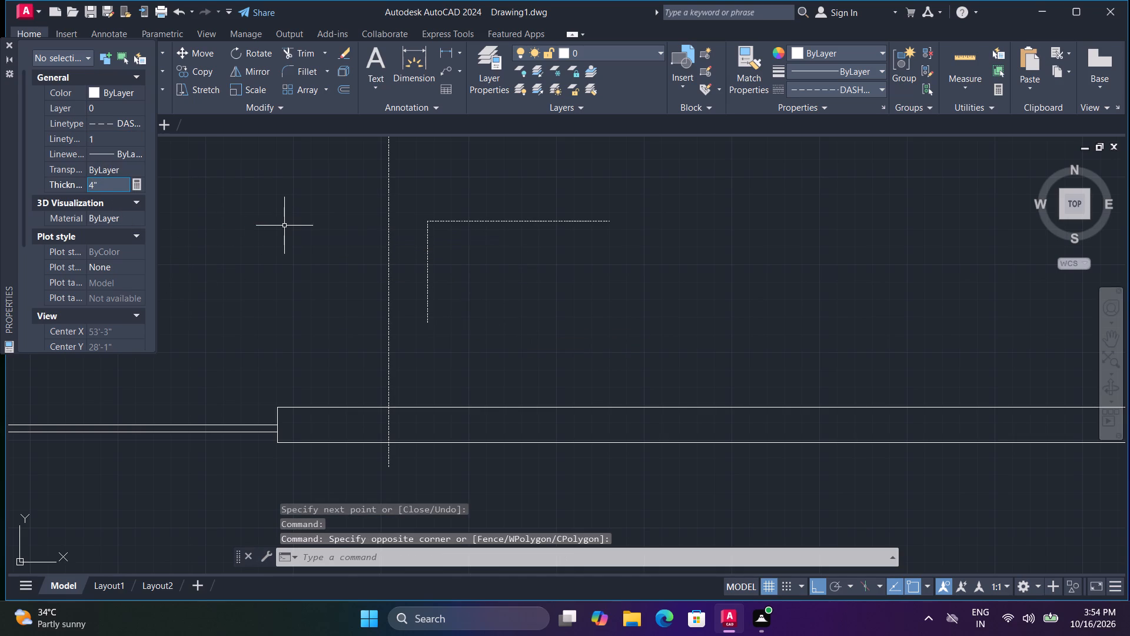
key("space")
left_click(284, 226)
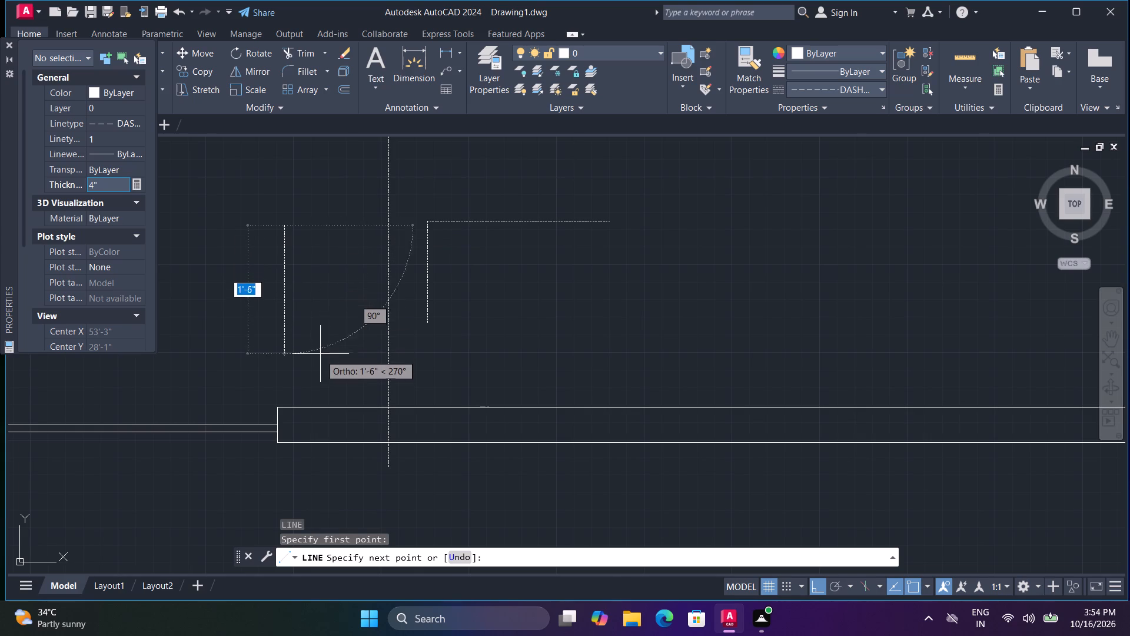
left_click(299, 312)
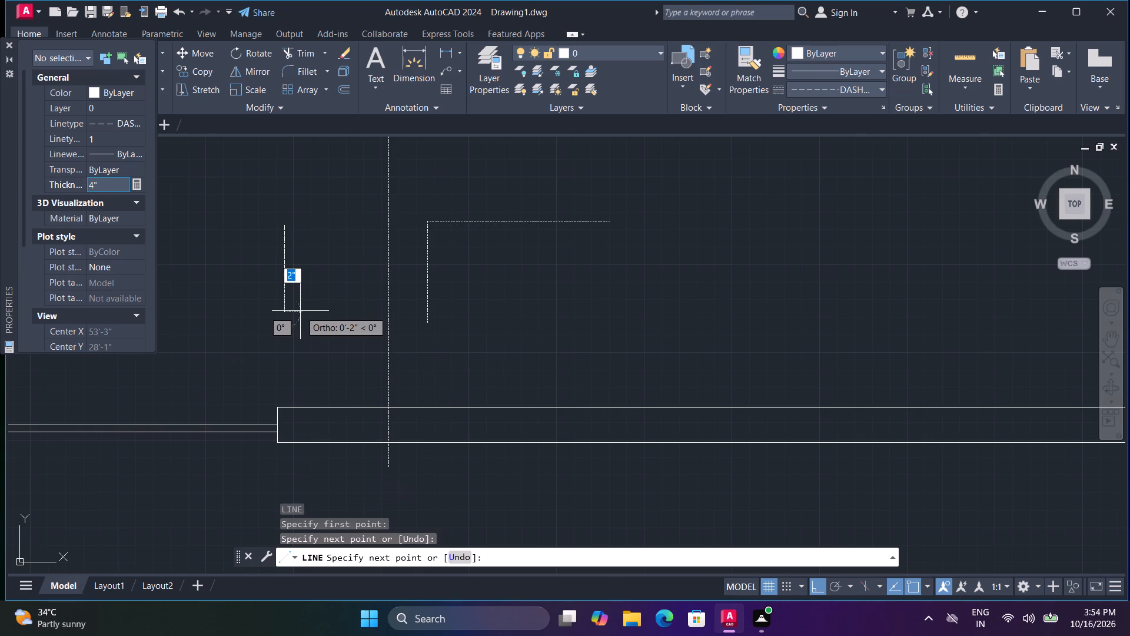
key("space")
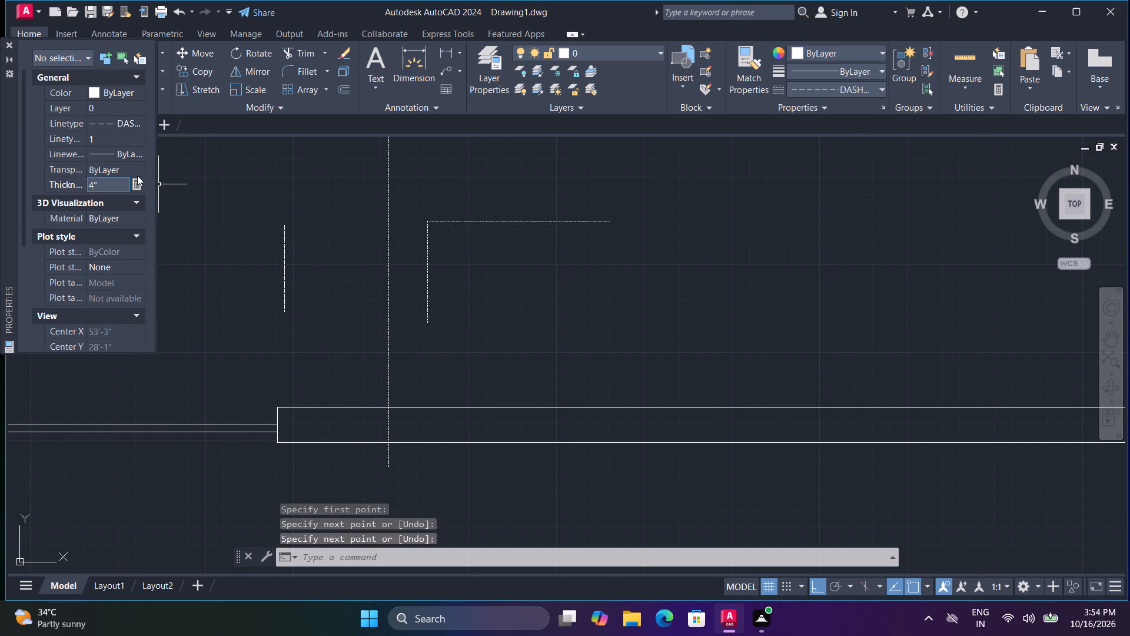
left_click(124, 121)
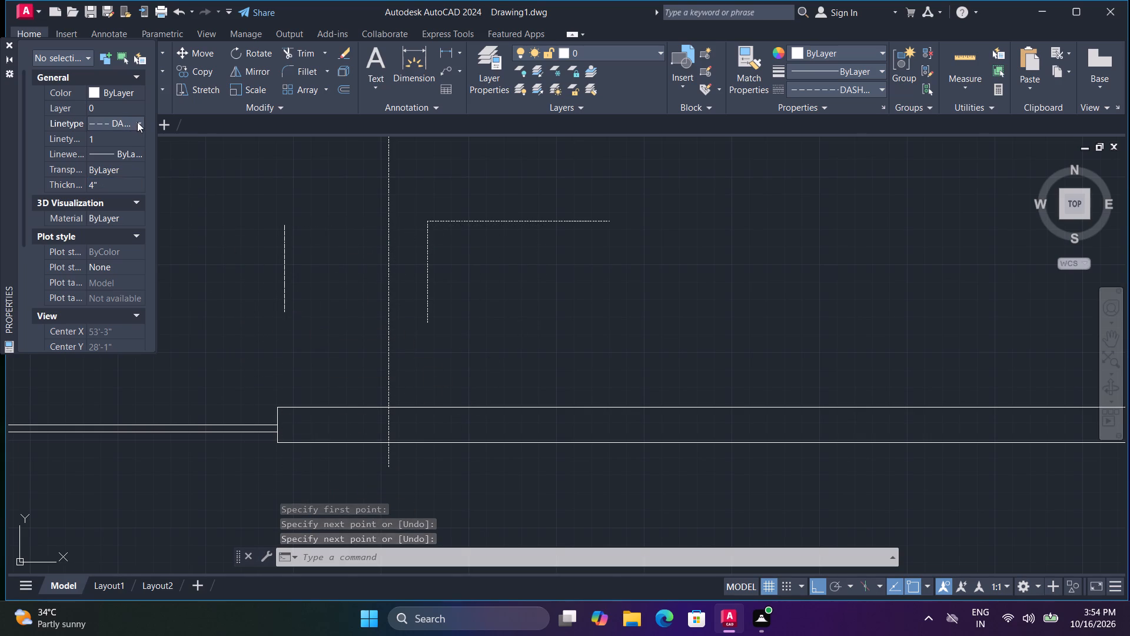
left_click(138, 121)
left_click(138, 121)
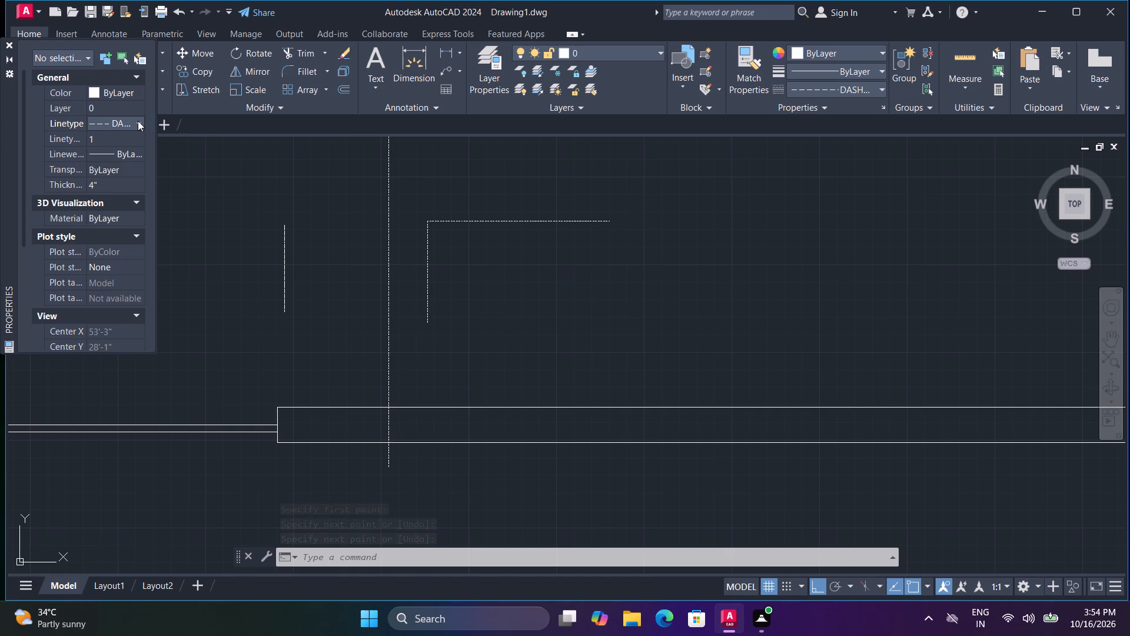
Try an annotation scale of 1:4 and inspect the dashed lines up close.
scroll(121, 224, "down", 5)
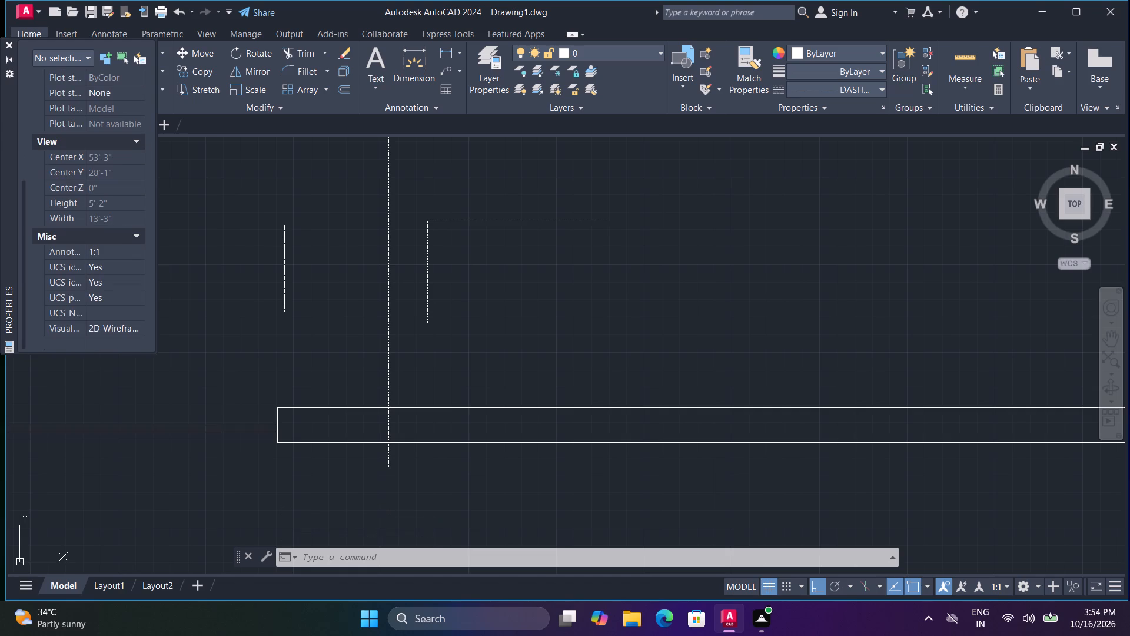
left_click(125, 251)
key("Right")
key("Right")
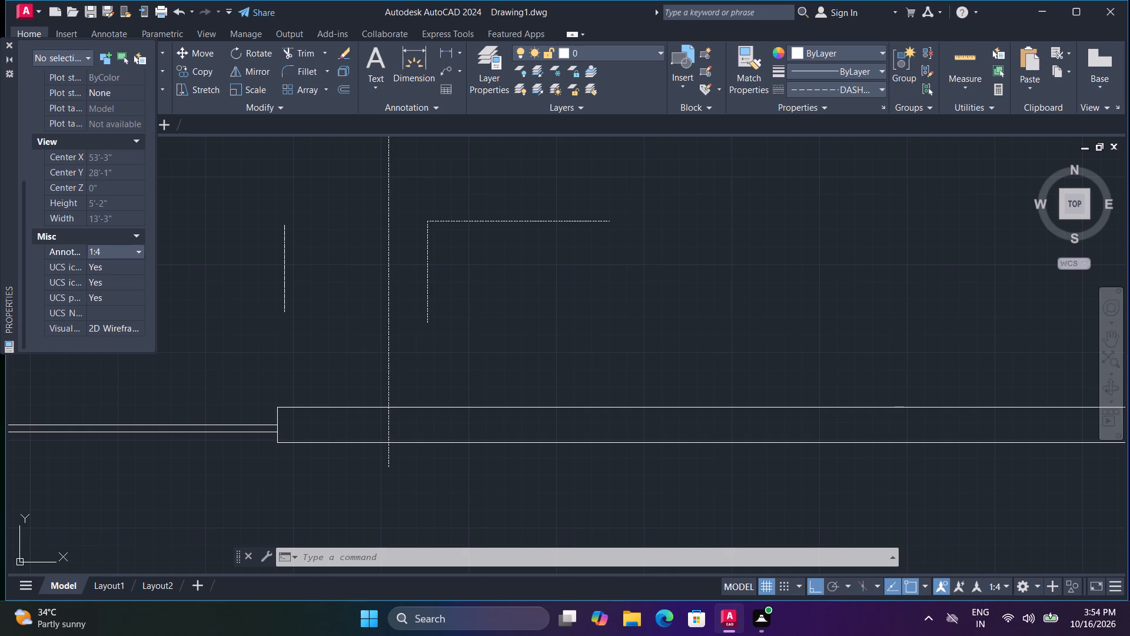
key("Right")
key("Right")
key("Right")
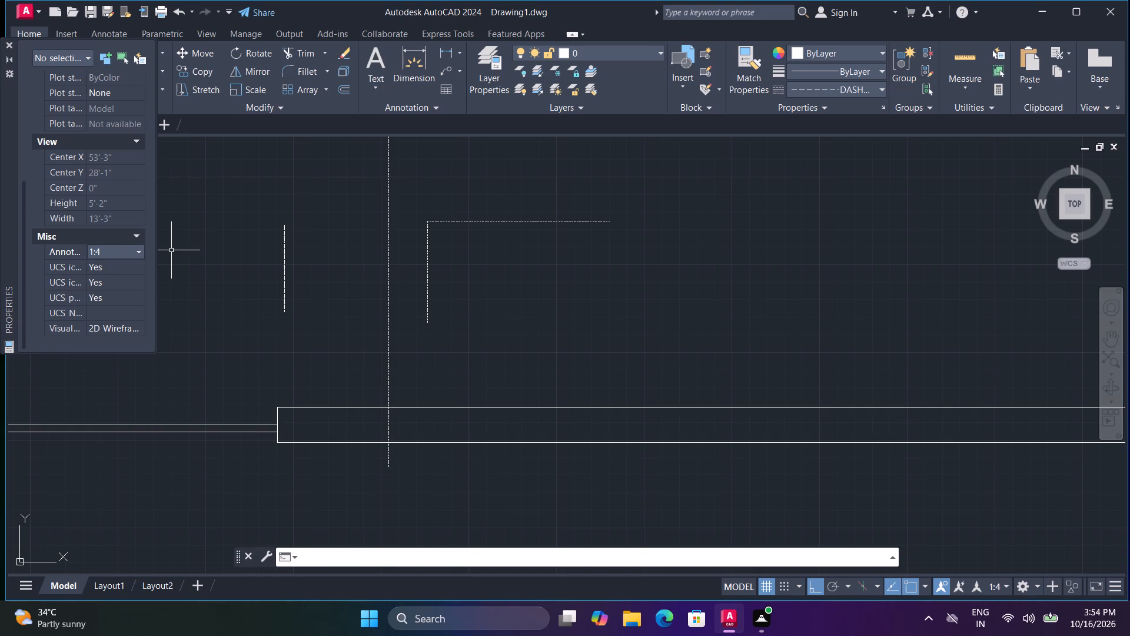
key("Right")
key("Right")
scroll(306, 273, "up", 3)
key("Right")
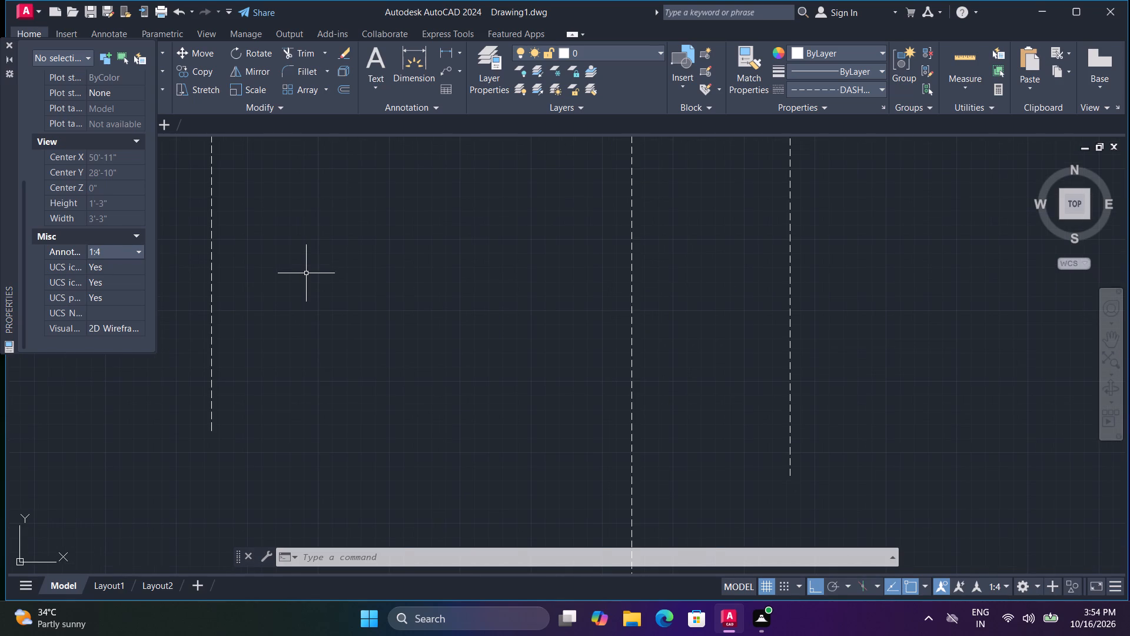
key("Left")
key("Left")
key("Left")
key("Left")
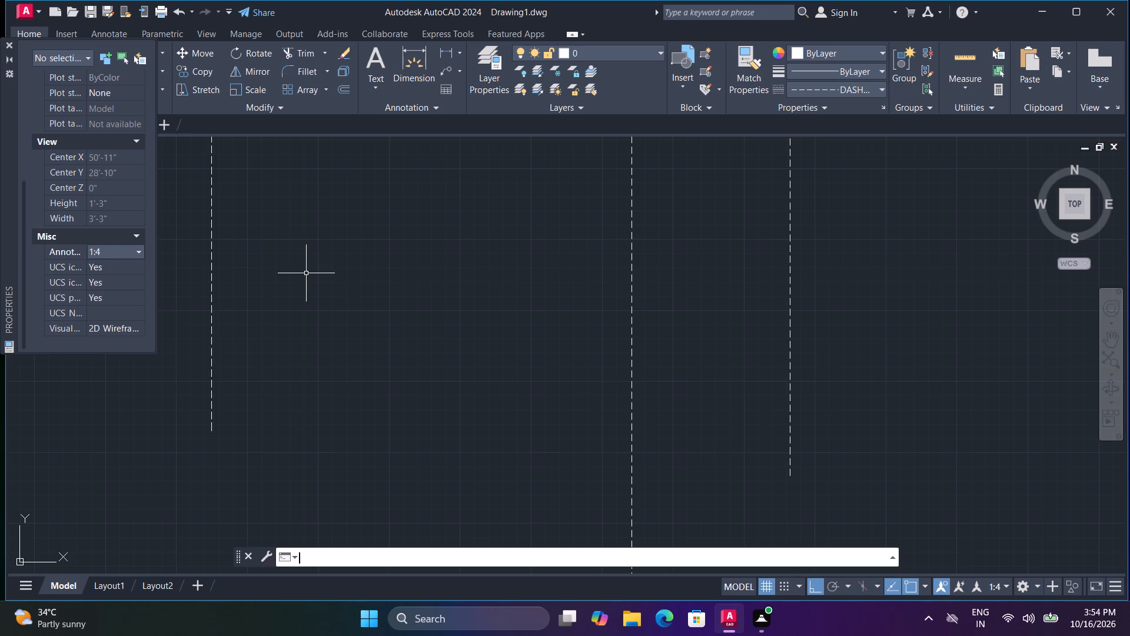
Set the annotation scale to 1:8.
left_click(138, 254)
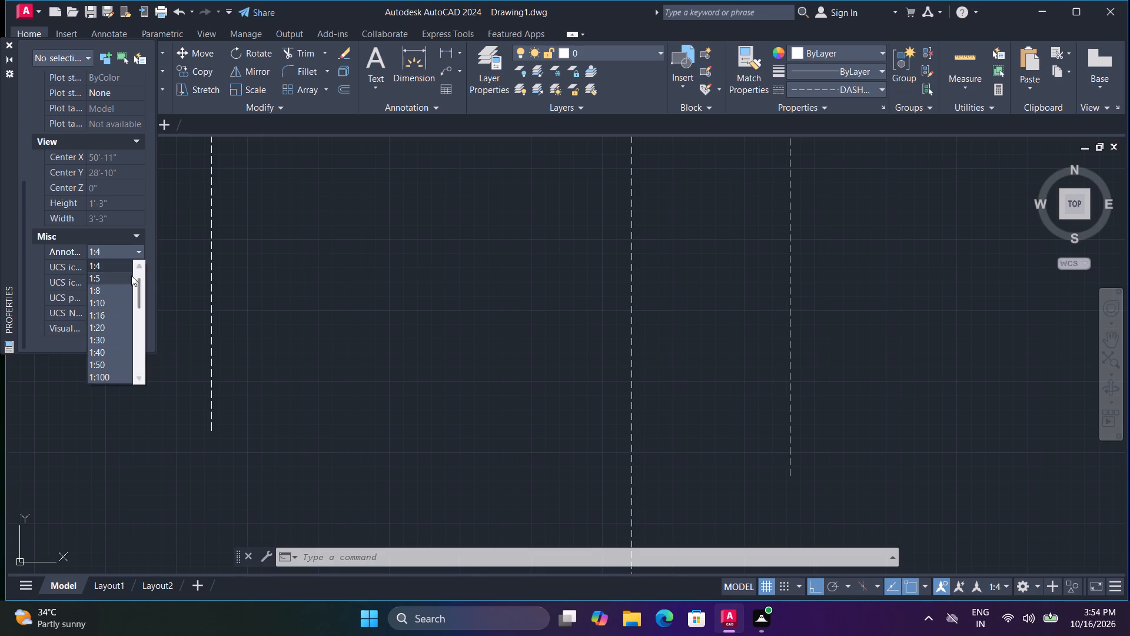
left_click(127, 293)
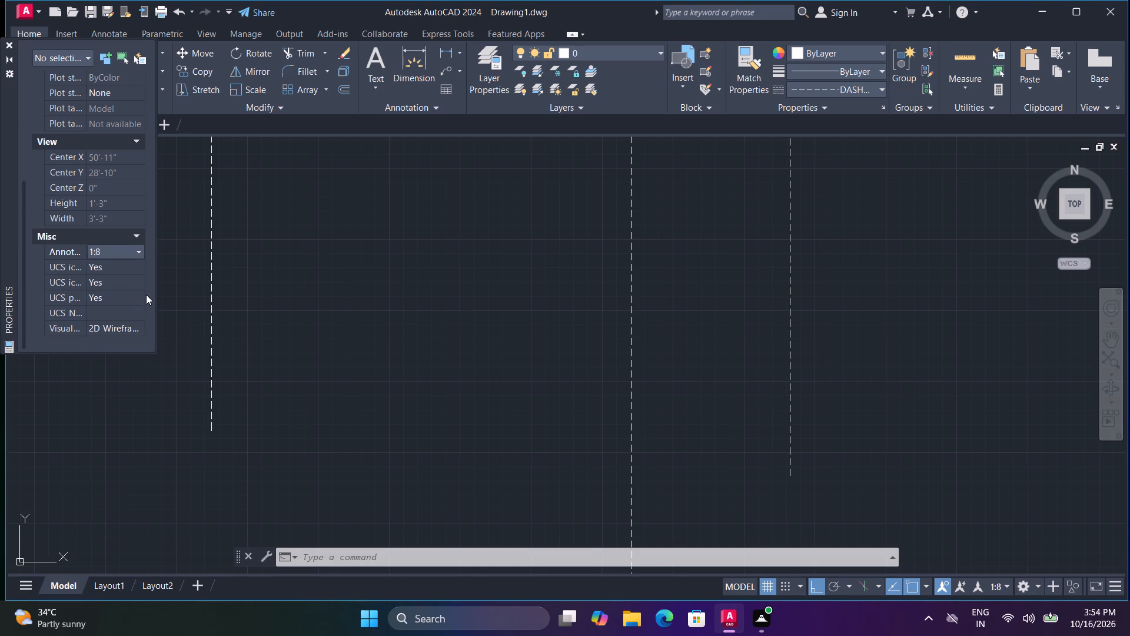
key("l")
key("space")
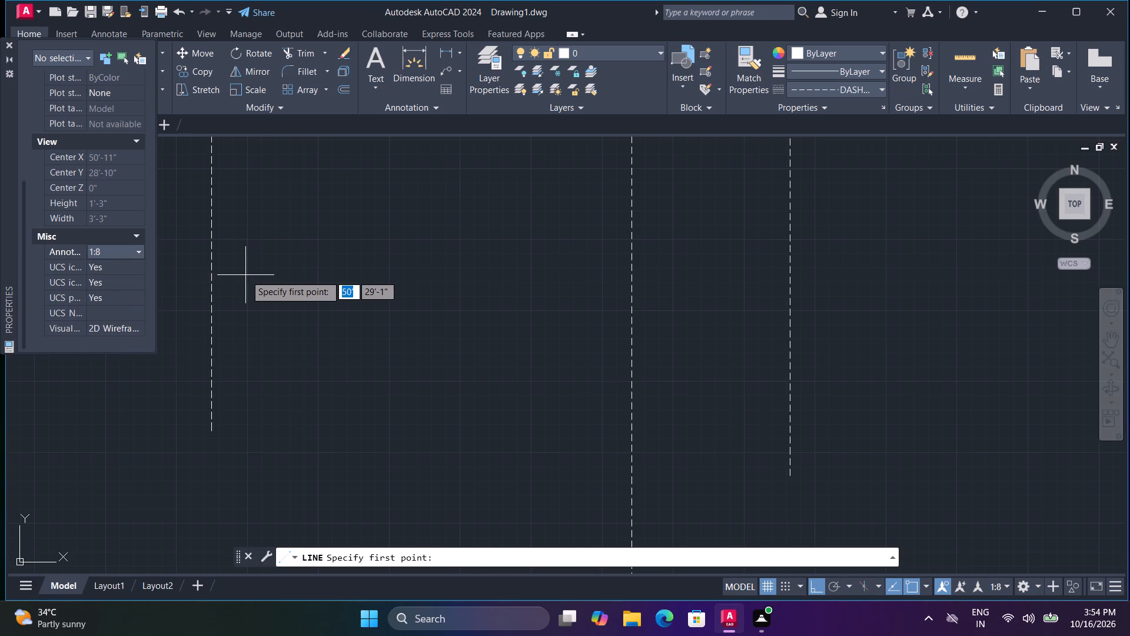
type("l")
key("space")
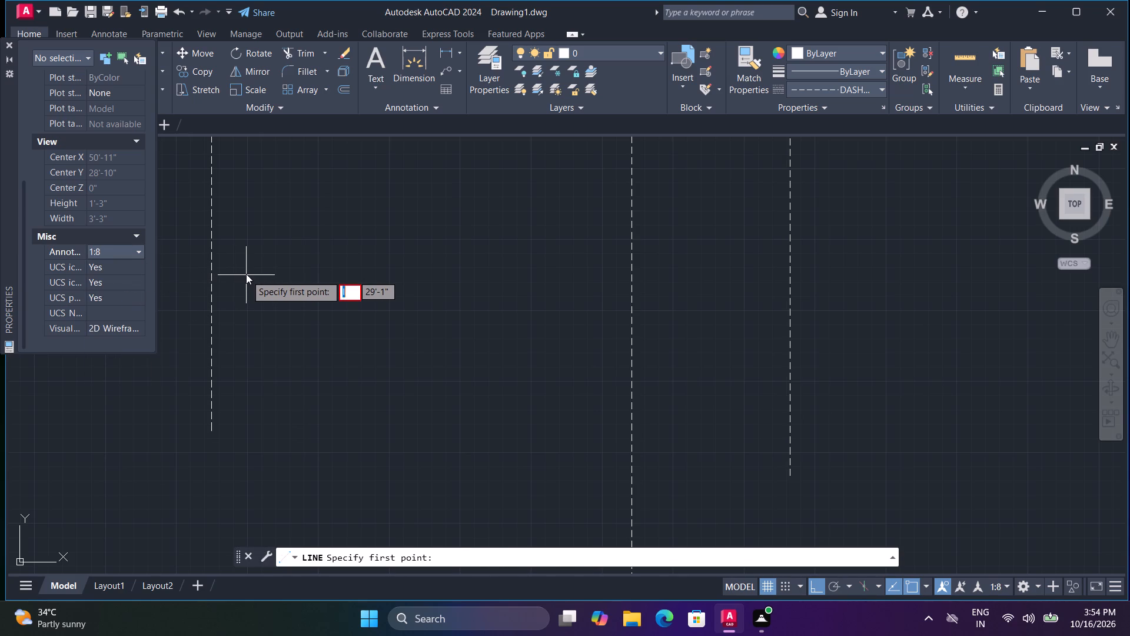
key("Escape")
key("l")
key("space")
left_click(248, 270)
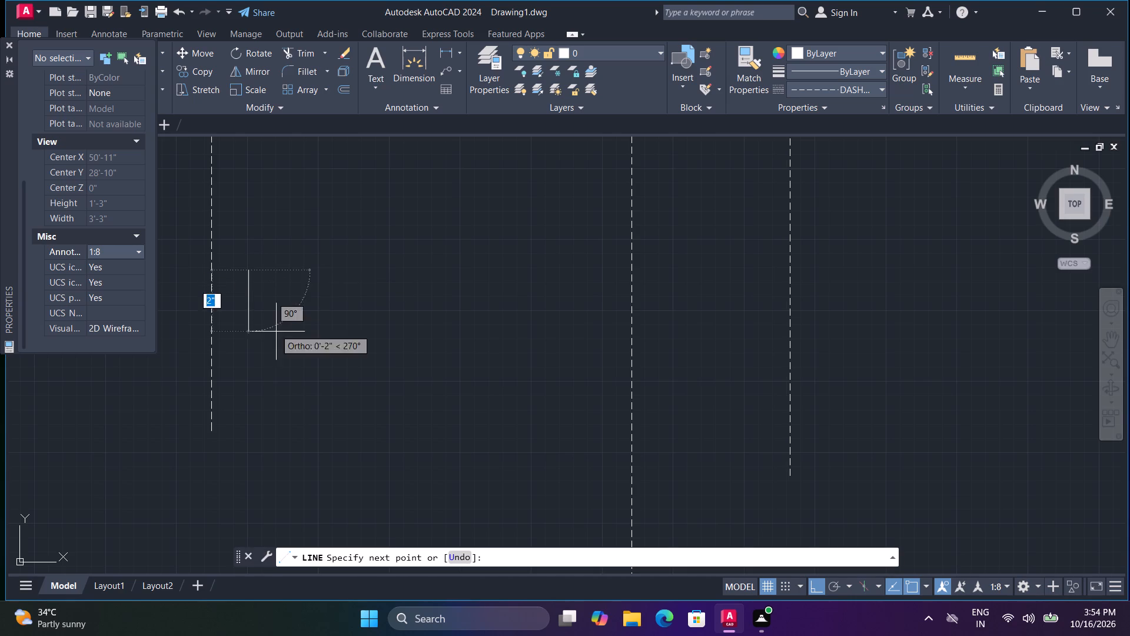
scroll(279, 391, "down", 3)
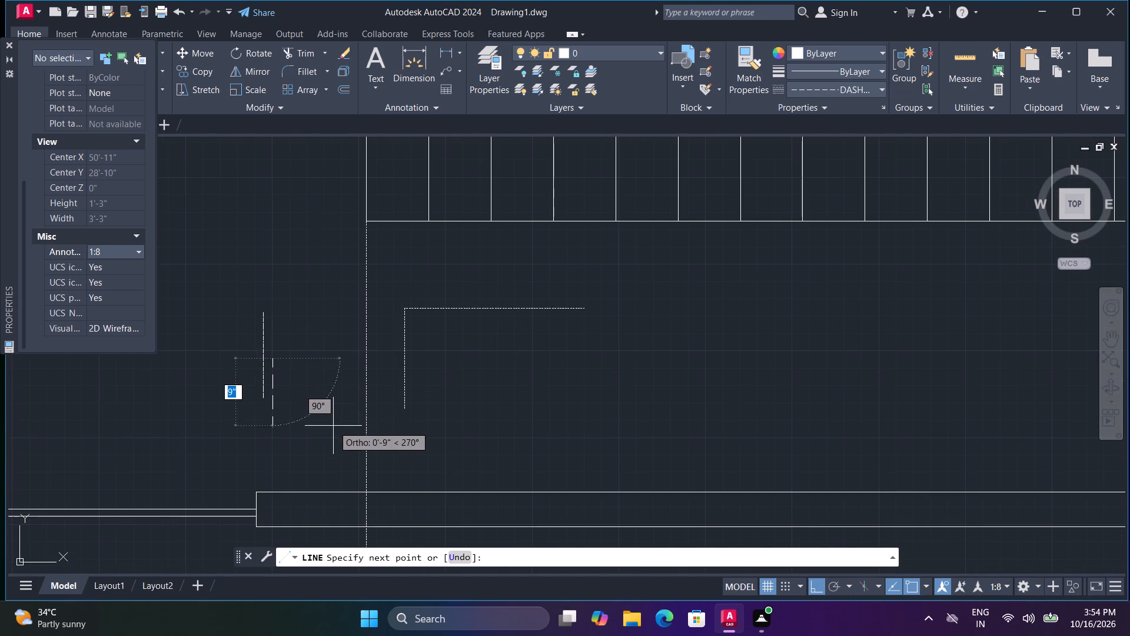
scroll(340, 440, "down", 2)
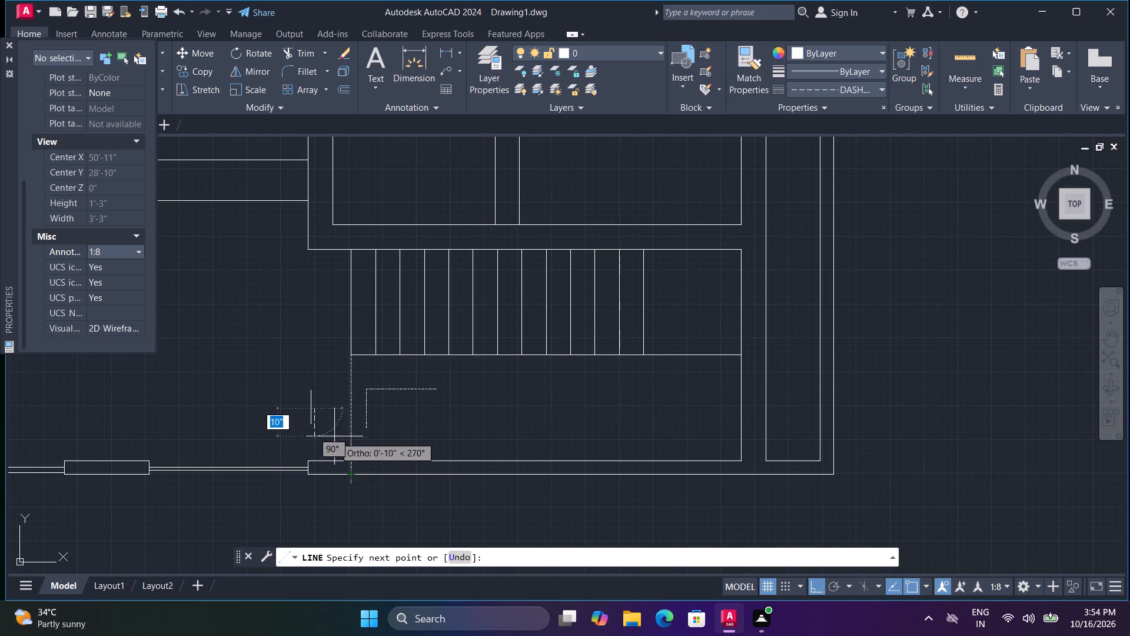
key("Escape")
Delete the short vertical trial line, the L-shaped trial lines and the long vertical dashed line south of the staircase treads.
left_click(312, 409)
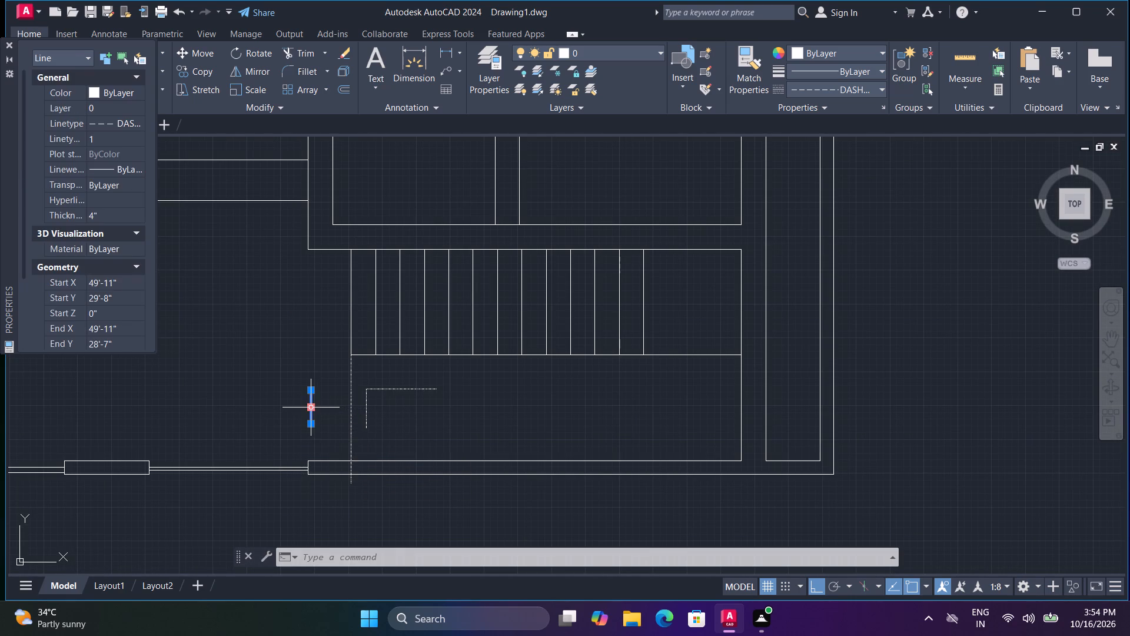
key("Delete")
left_click(336, 369)
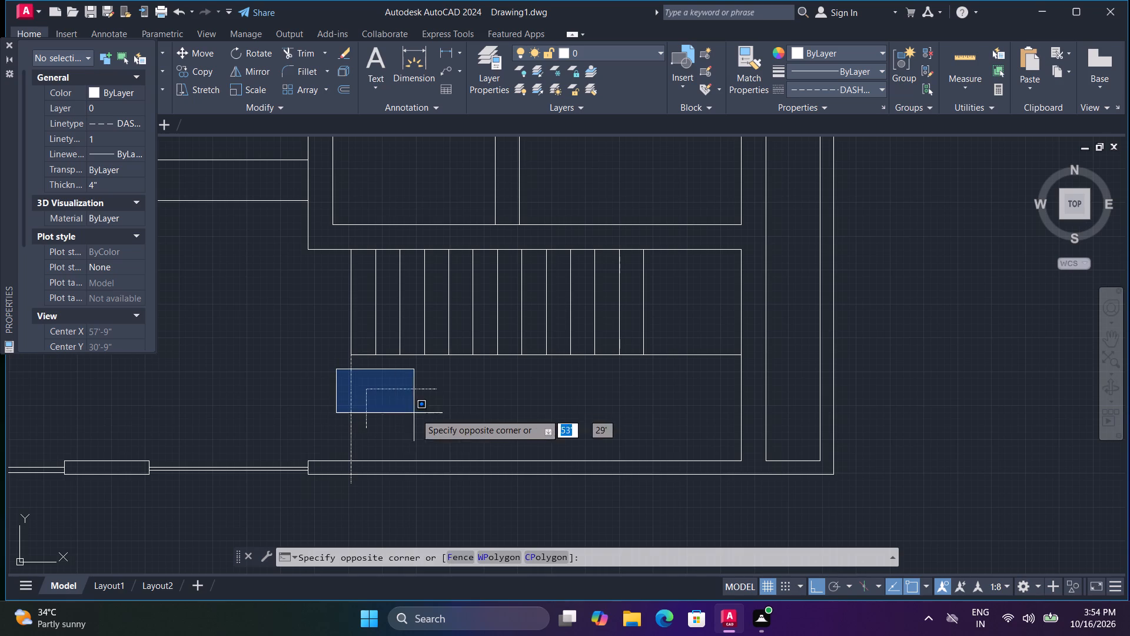
left_click(475, 440)
key("Delete")
left_click(350, 400)
key("Delete")
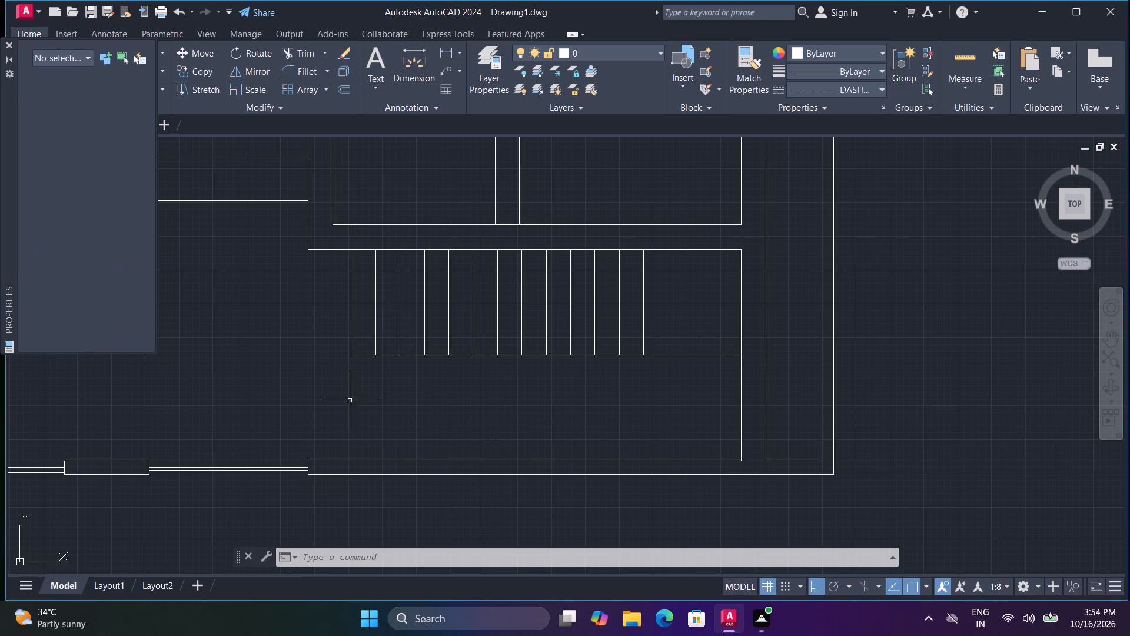
Draw a vertical dashed line from the southwest corner of the staircase's solid-tread flight to just beyond the south wall.
type("l")
key("space")
left_click(347, 358)
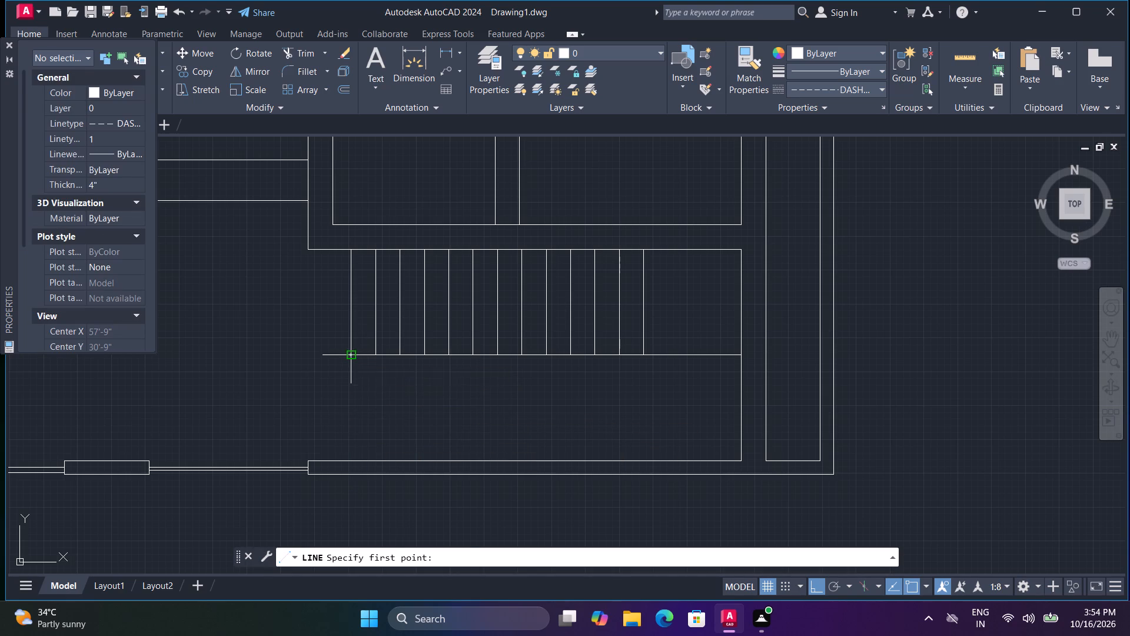
left_click(361, 507)
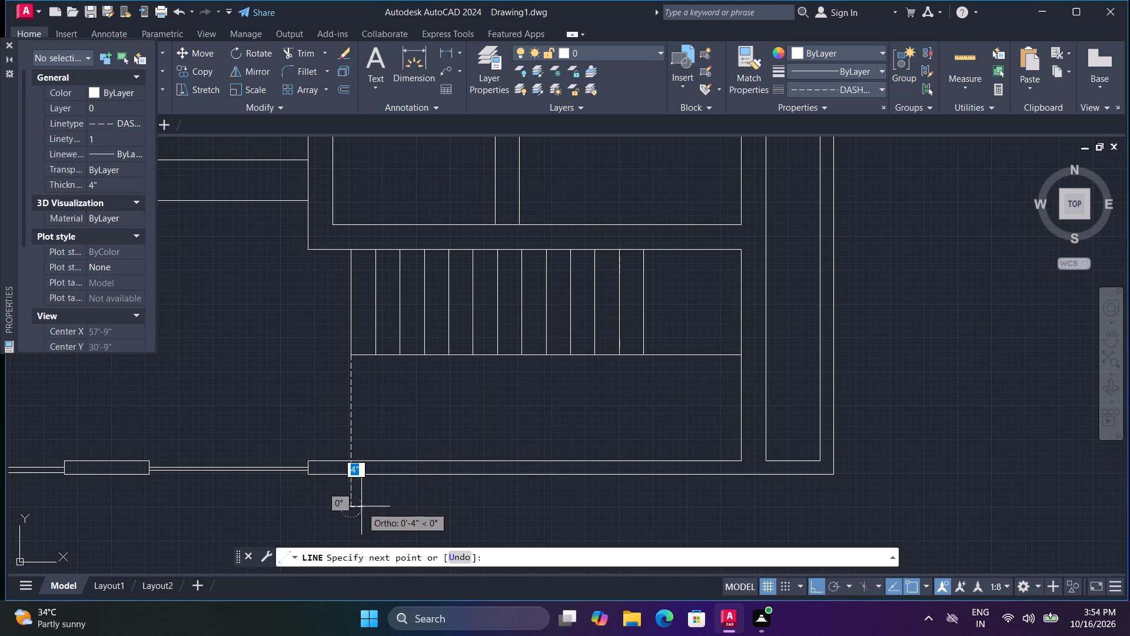
key("space")
key("Escape")
Trim the new dashed line back to the inner face of the south wall.
key("t")
key("r")
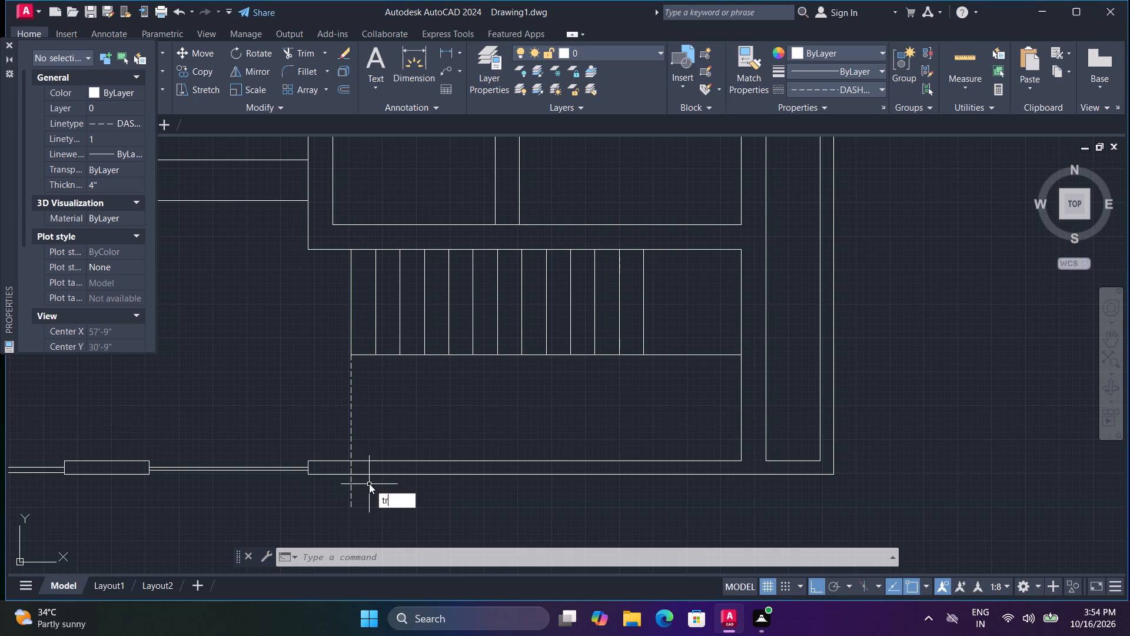
key("space")
left_click(353, 488)
left_click(352, 472)
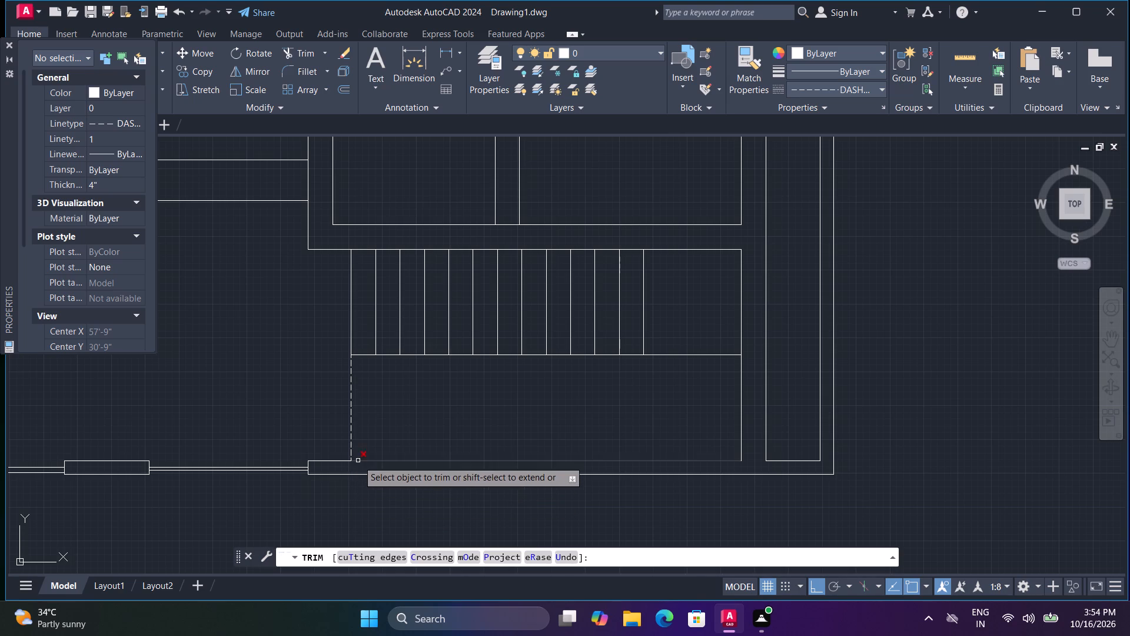
key("Escape")
Offset the dashed line eastward with the Through option, making five dashed treads aligned with the south ends of the next five solid treads.
type("o")
key("space")
key("t")
key("space")
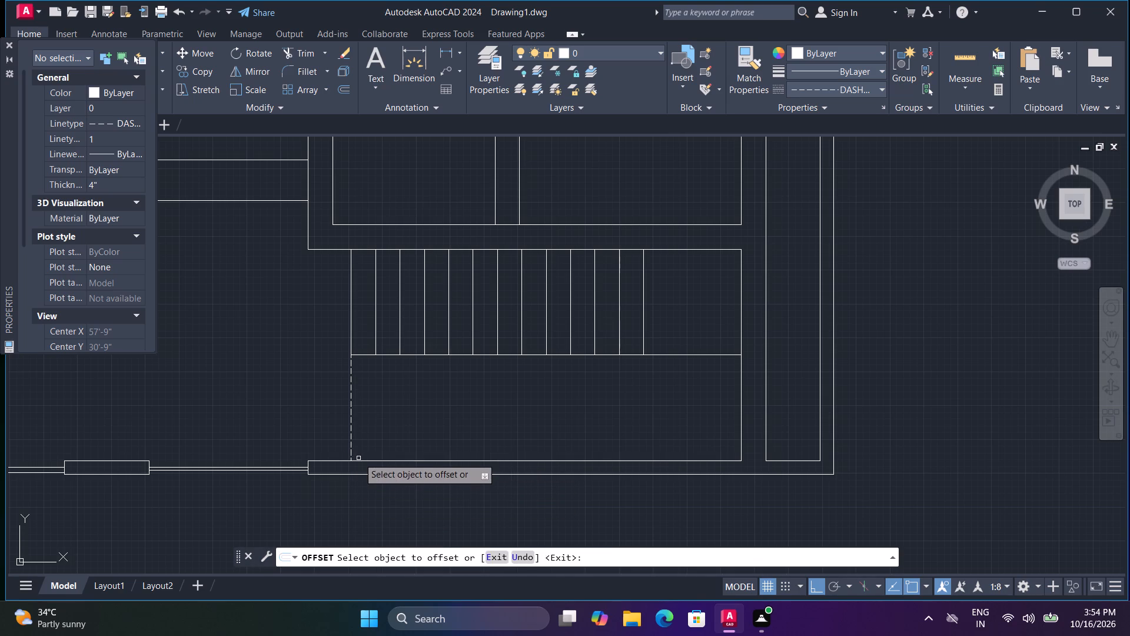
left_click(351, 444)
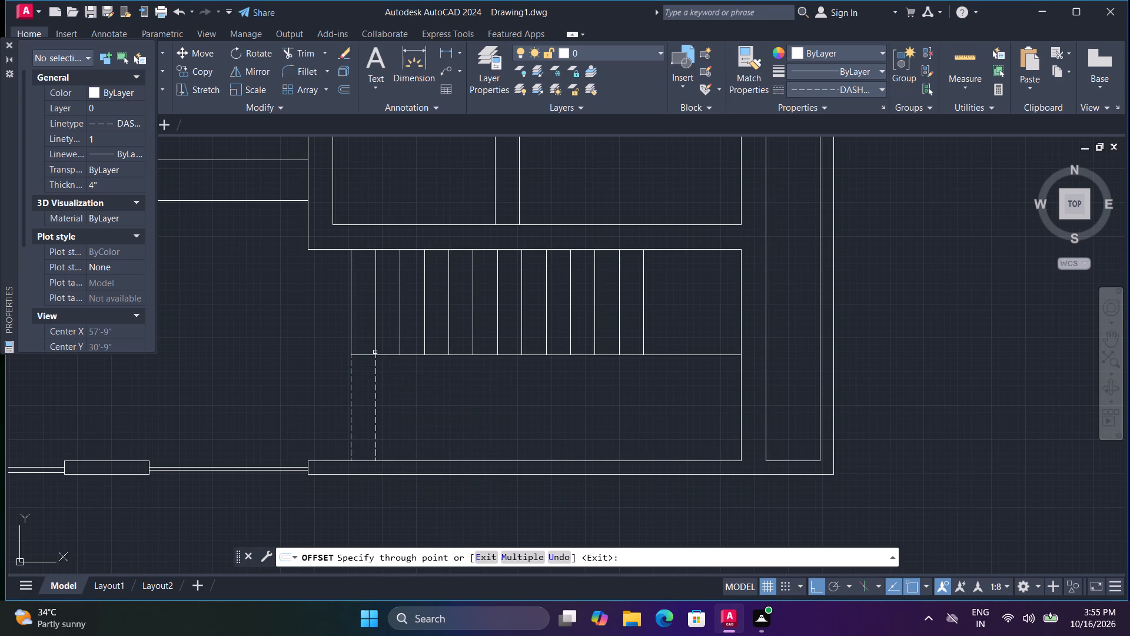
left_click(375, 352)
left_click(376, 372)
left_click(401, 350)
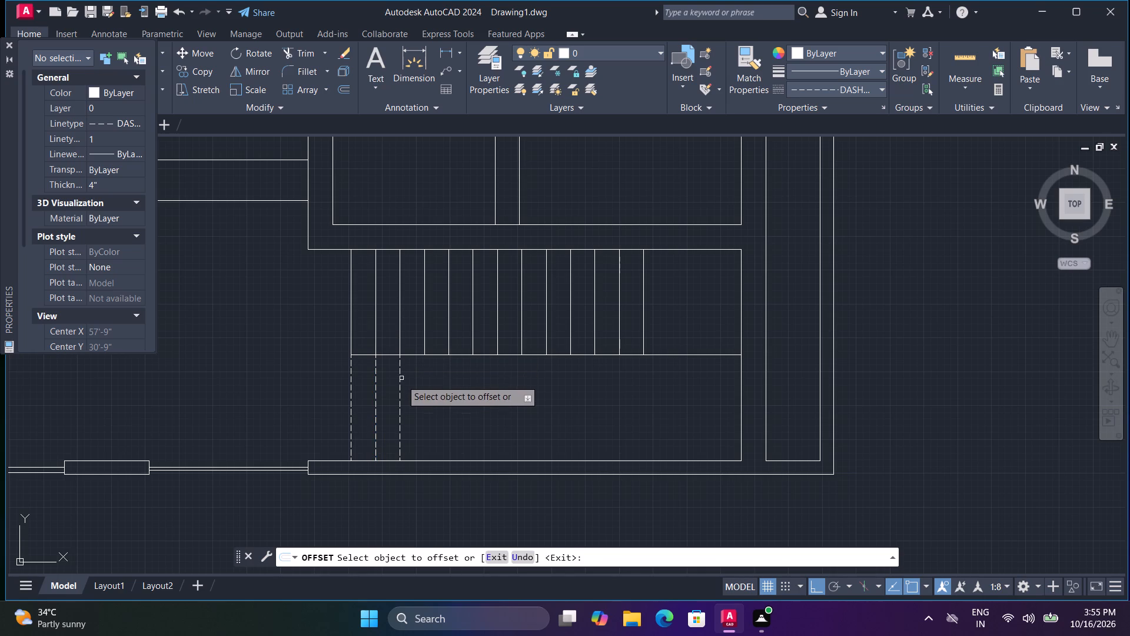
left_click(398, 382)
left_click(423, 355)
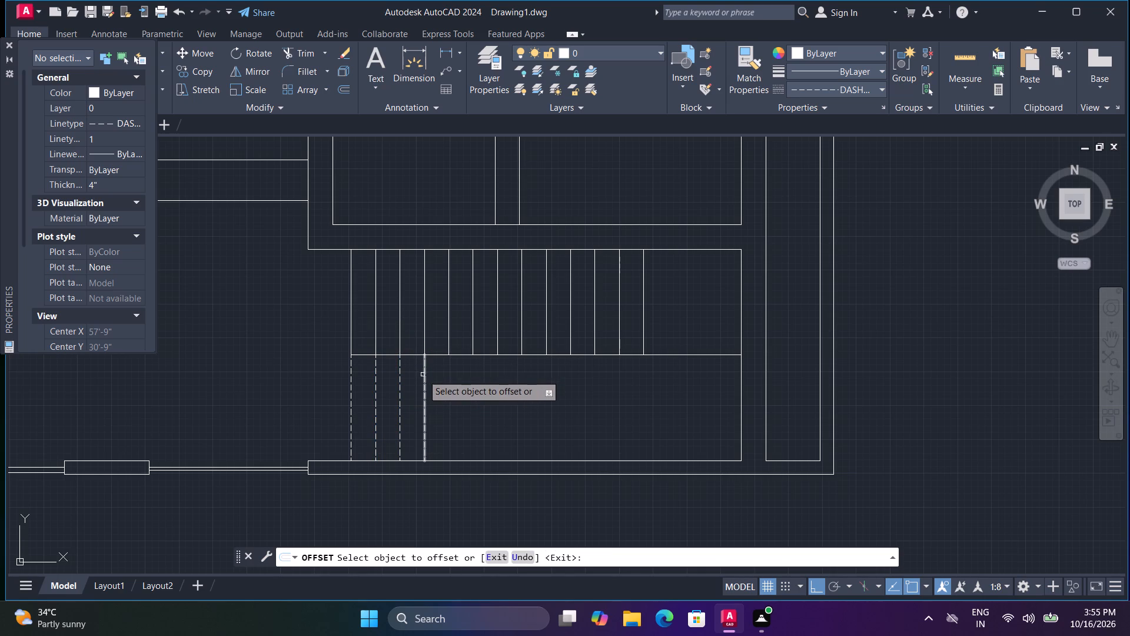
left_click(424, 375)
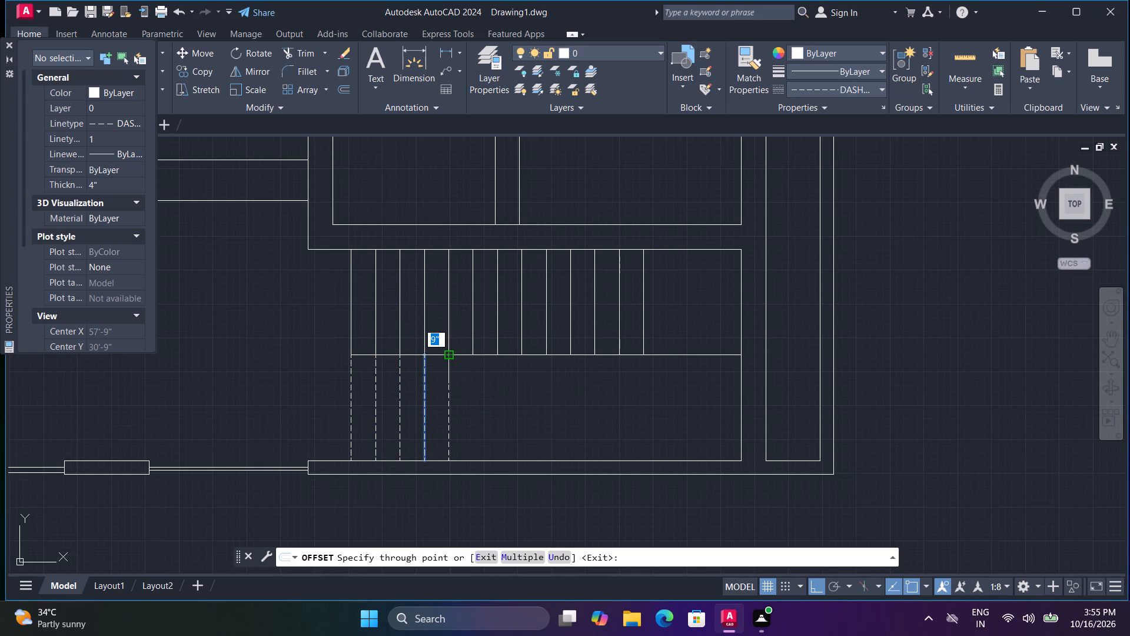
left_click(447, 353)
left_click(447, 363)
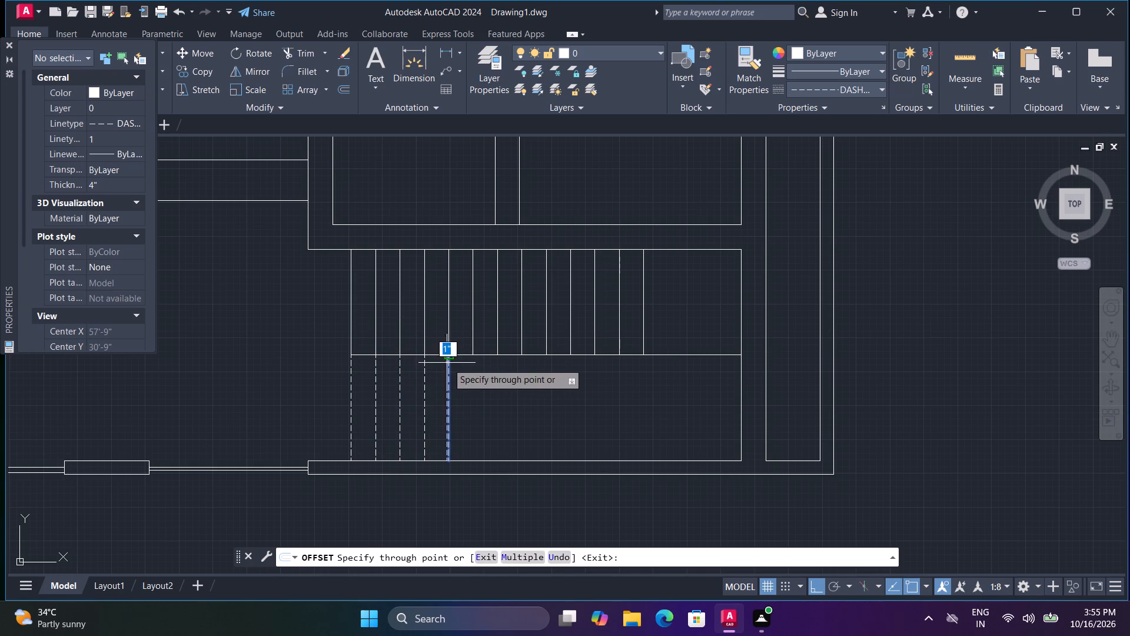
left_click(471, 352)
Offset the dashed tread eastward seven more times through the south ends of the remaining solid treads, finishing at the easternmost one.
left_click(471, 365)
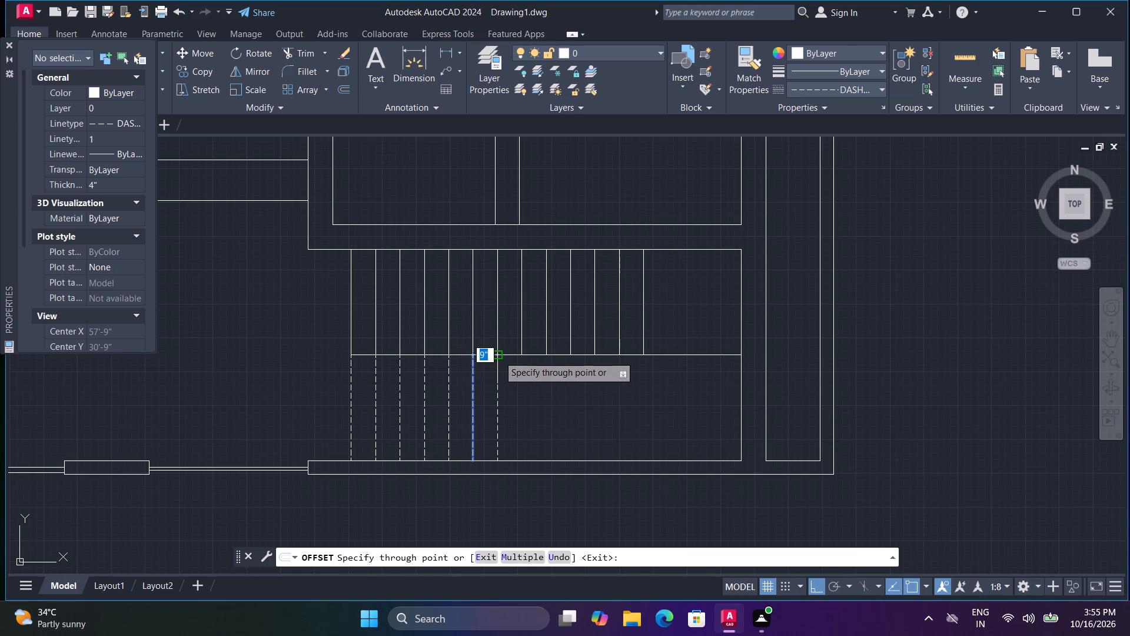
left_click(497, 353)
left_click(498, 364)
left_click(522, 352)
left_click(522, 370)
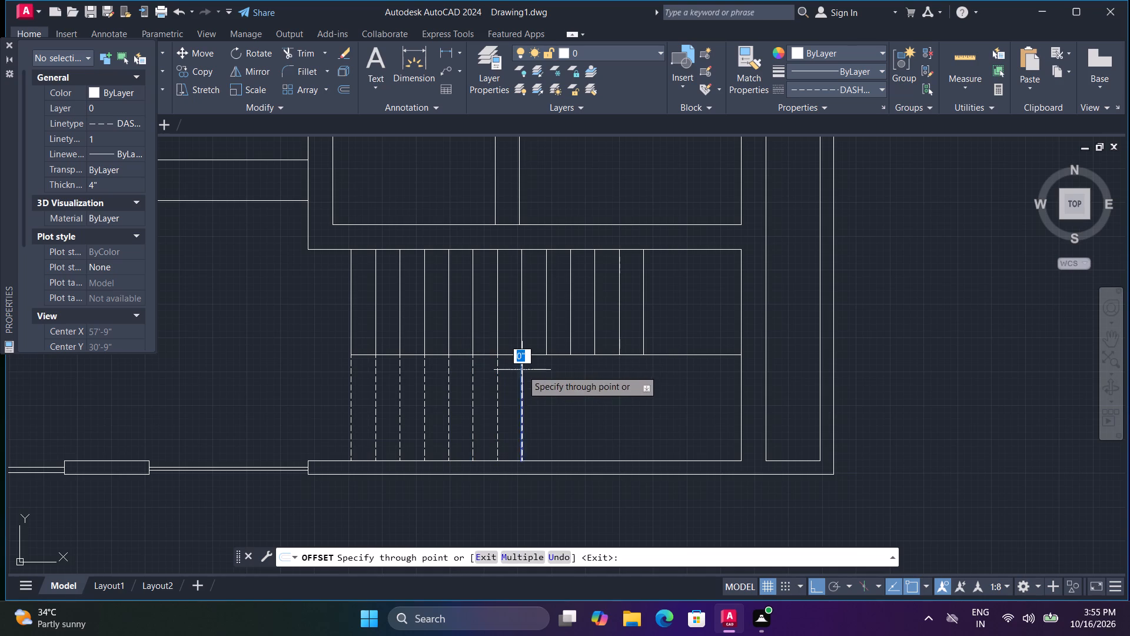
left_click(545, 353)
left_click(545, 366)
left_click(570, 355)
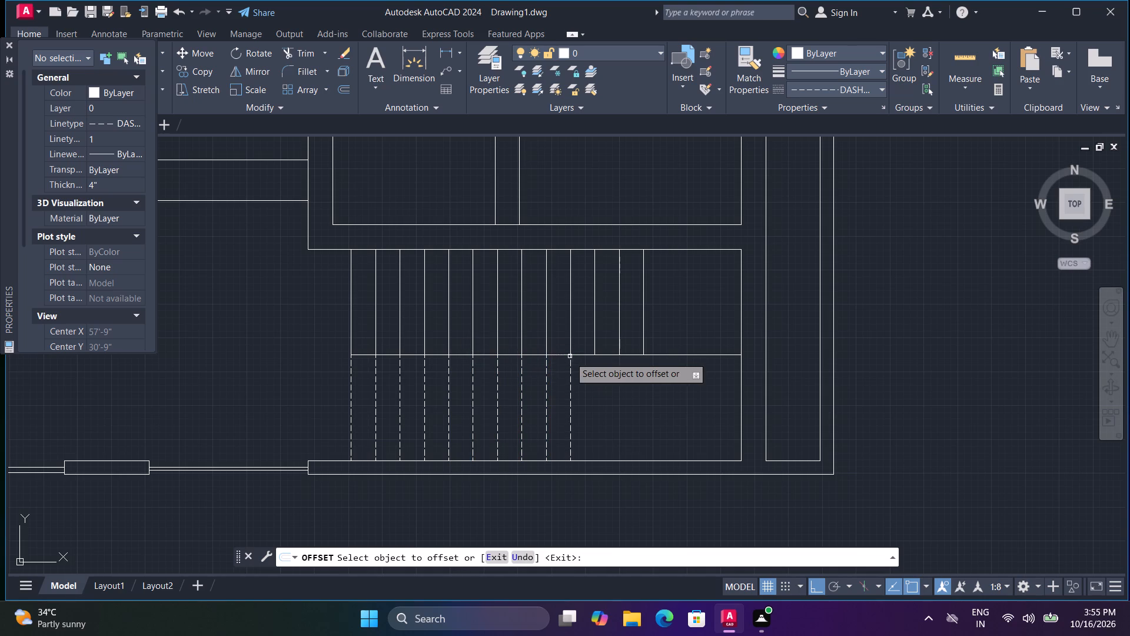
left_click(573, 376)
left_click(568, 366)
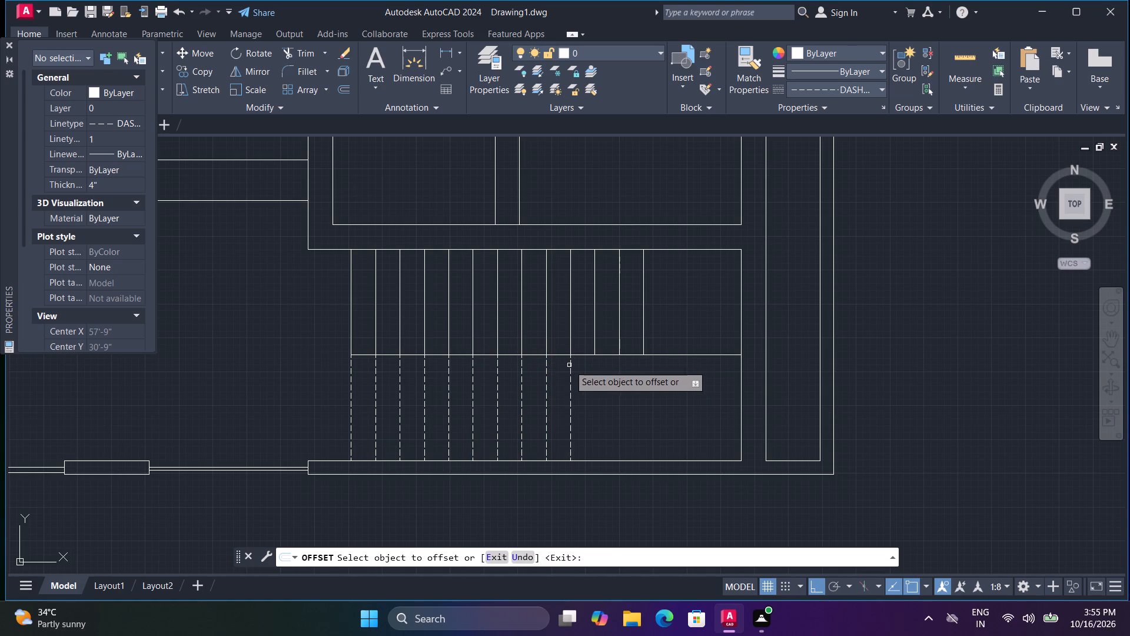
left_click(572, 358)
left_click(597, 352)
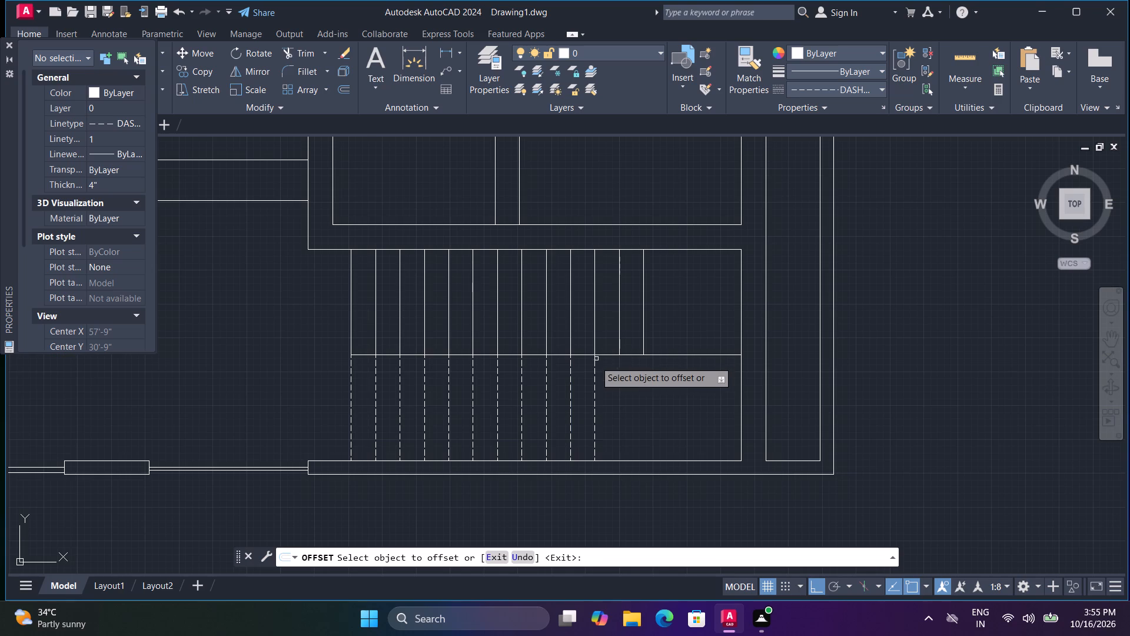
left_click(593, 367)
left_click(617, 355)
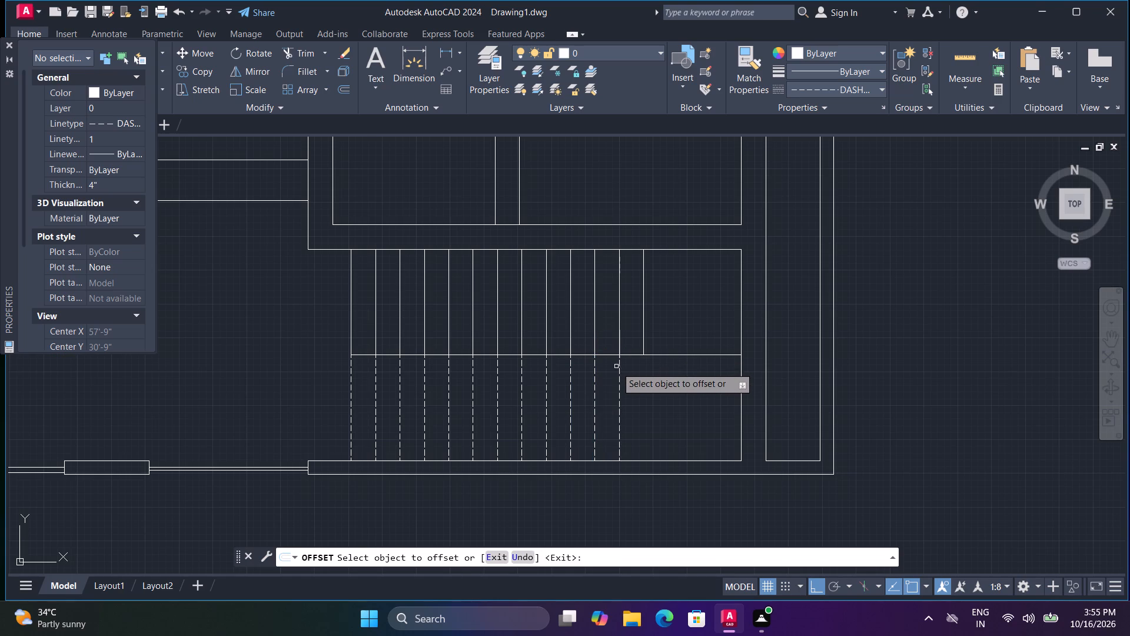
left_click(619, 368)
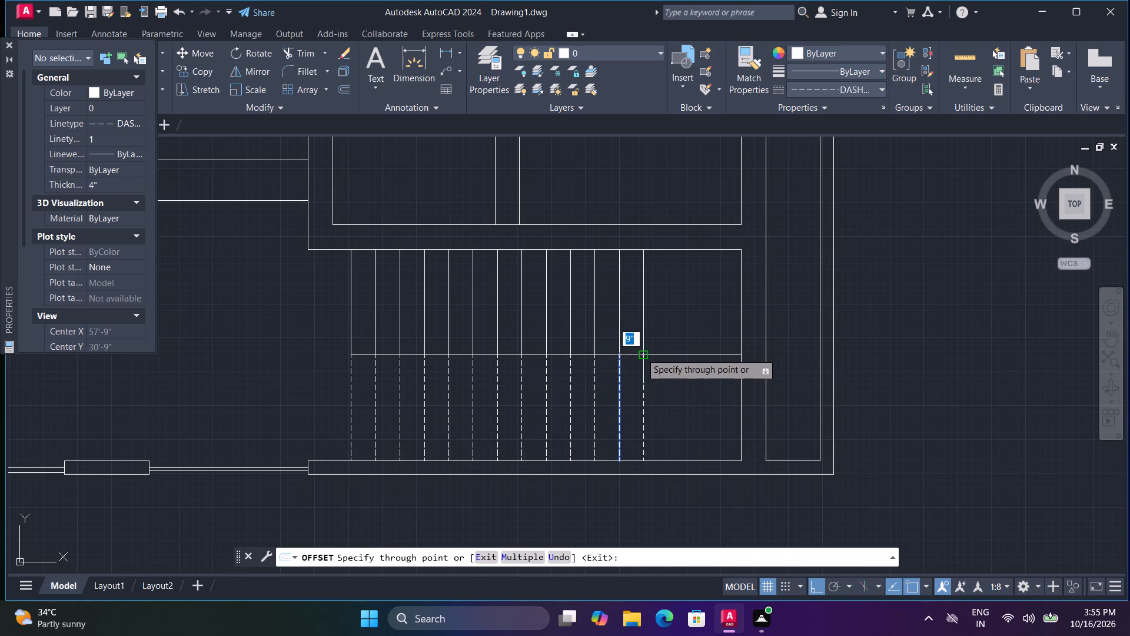
left_click(644, 353)
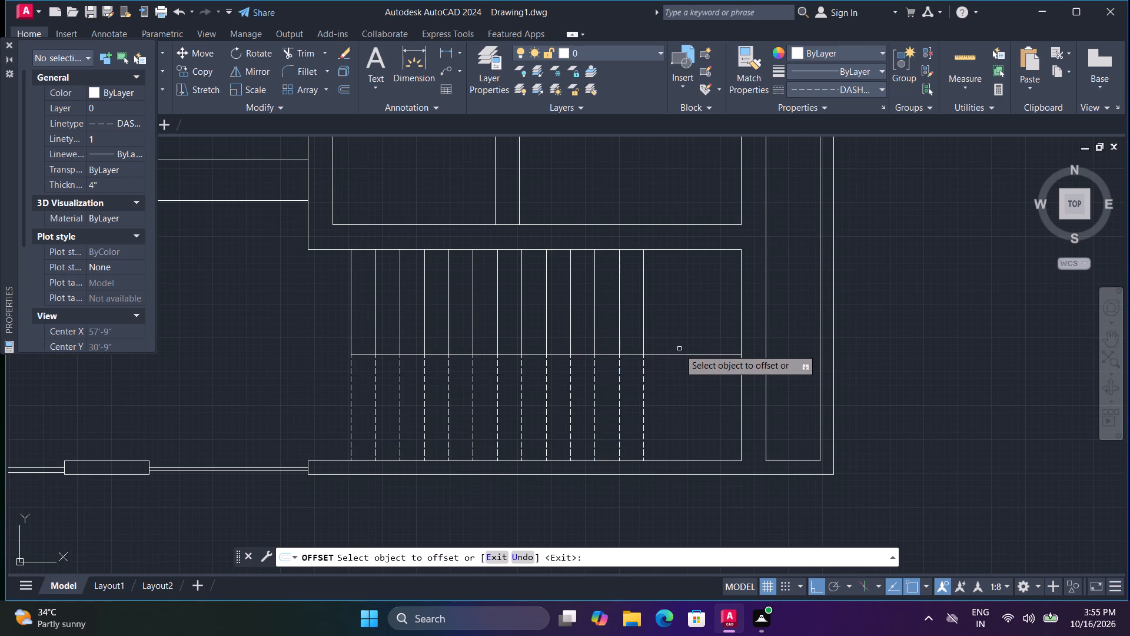
key("space")
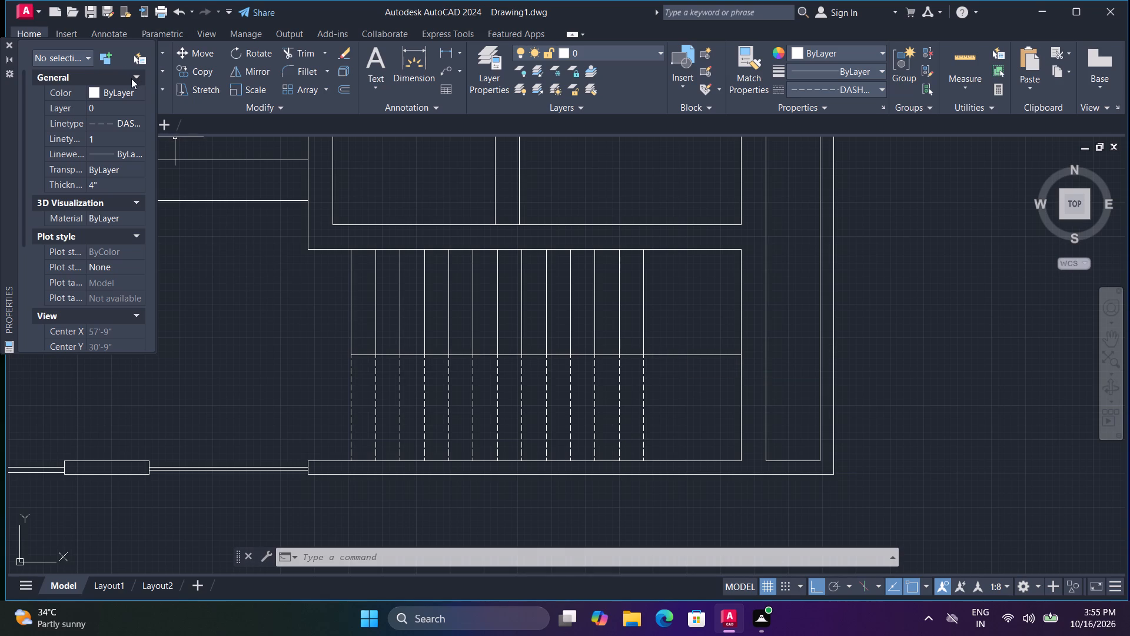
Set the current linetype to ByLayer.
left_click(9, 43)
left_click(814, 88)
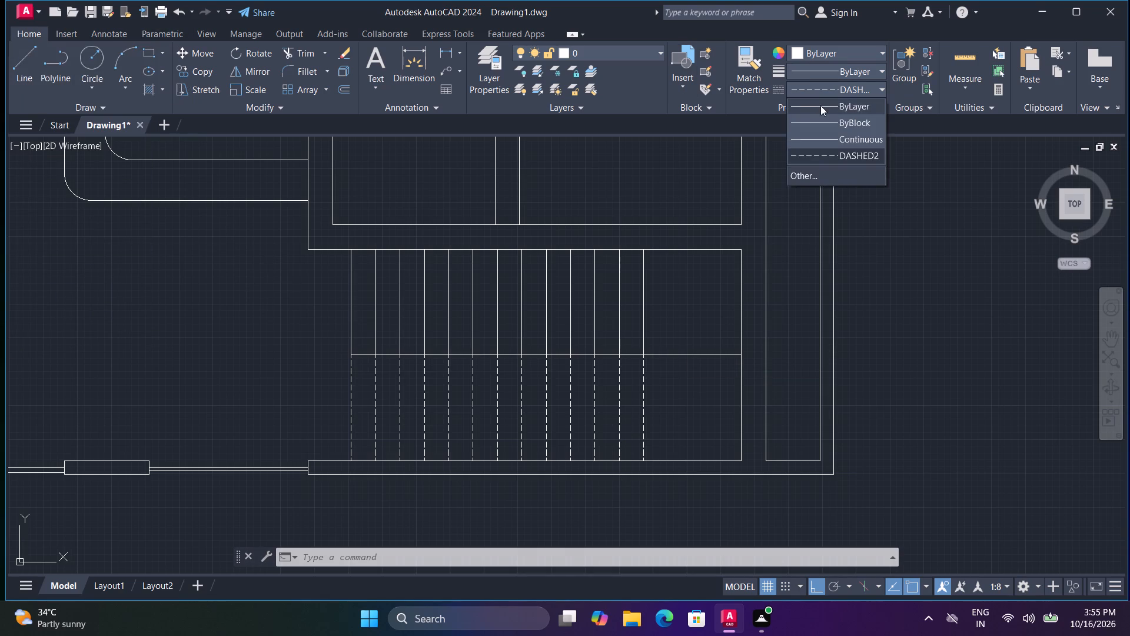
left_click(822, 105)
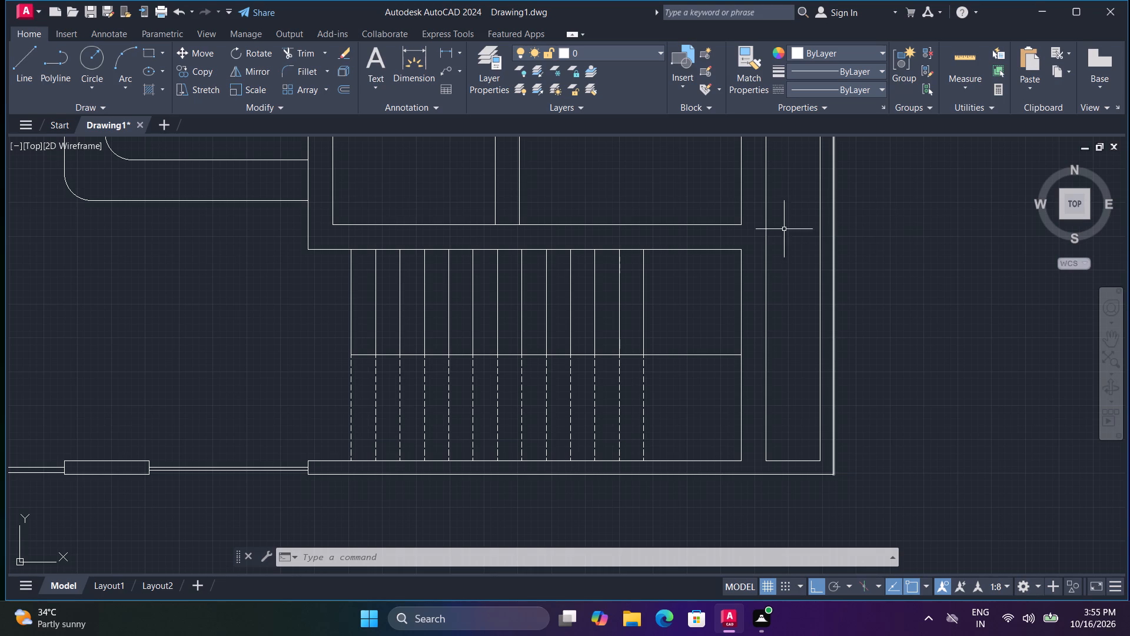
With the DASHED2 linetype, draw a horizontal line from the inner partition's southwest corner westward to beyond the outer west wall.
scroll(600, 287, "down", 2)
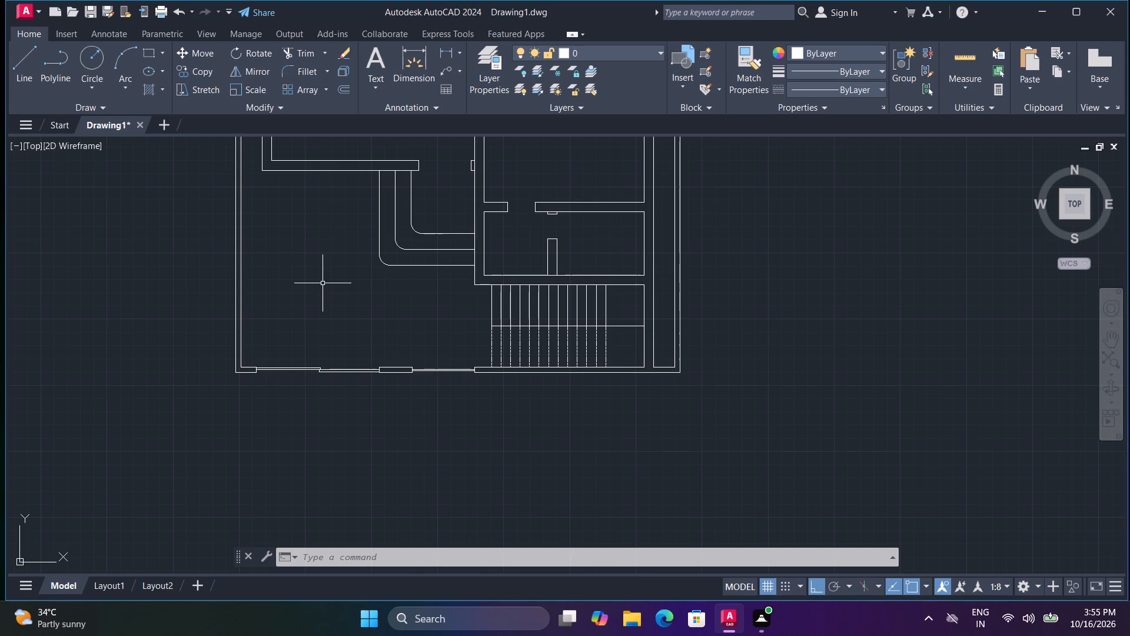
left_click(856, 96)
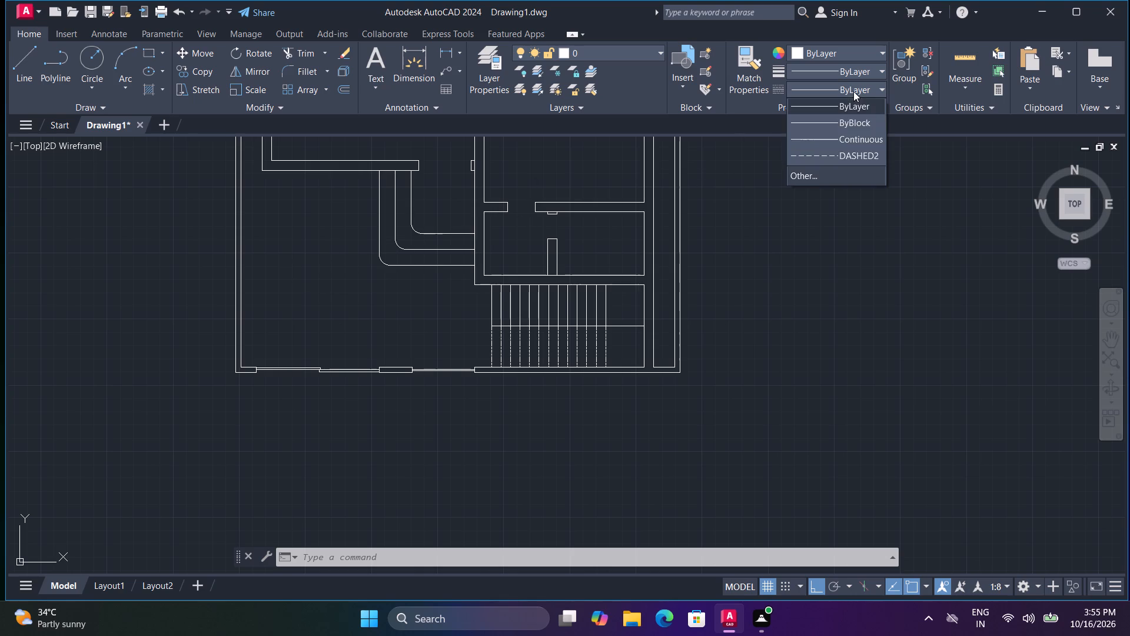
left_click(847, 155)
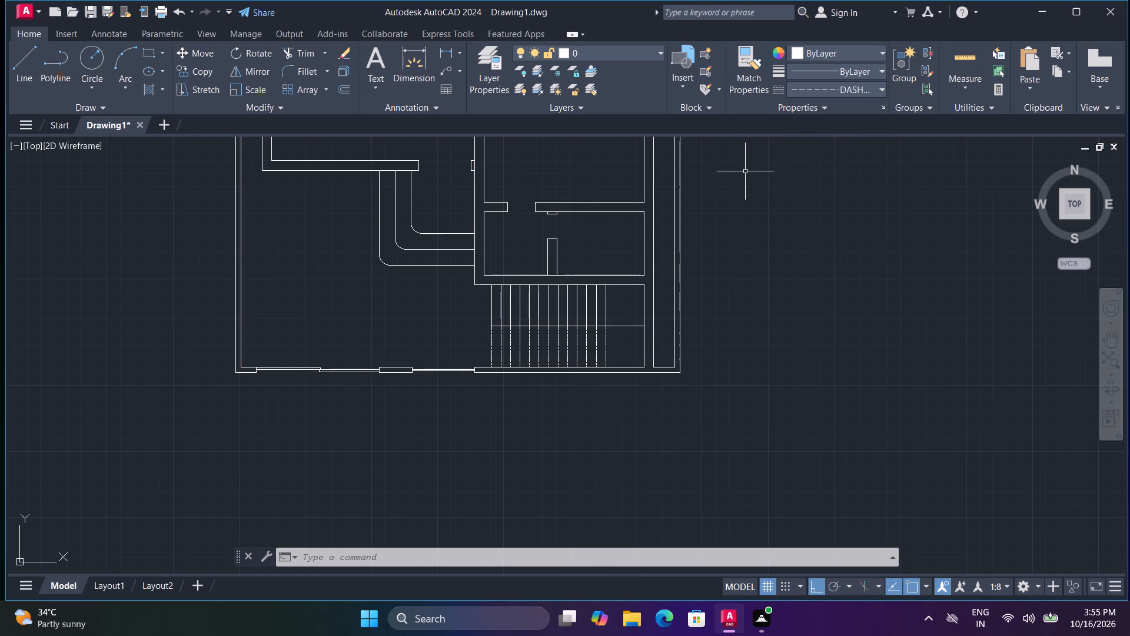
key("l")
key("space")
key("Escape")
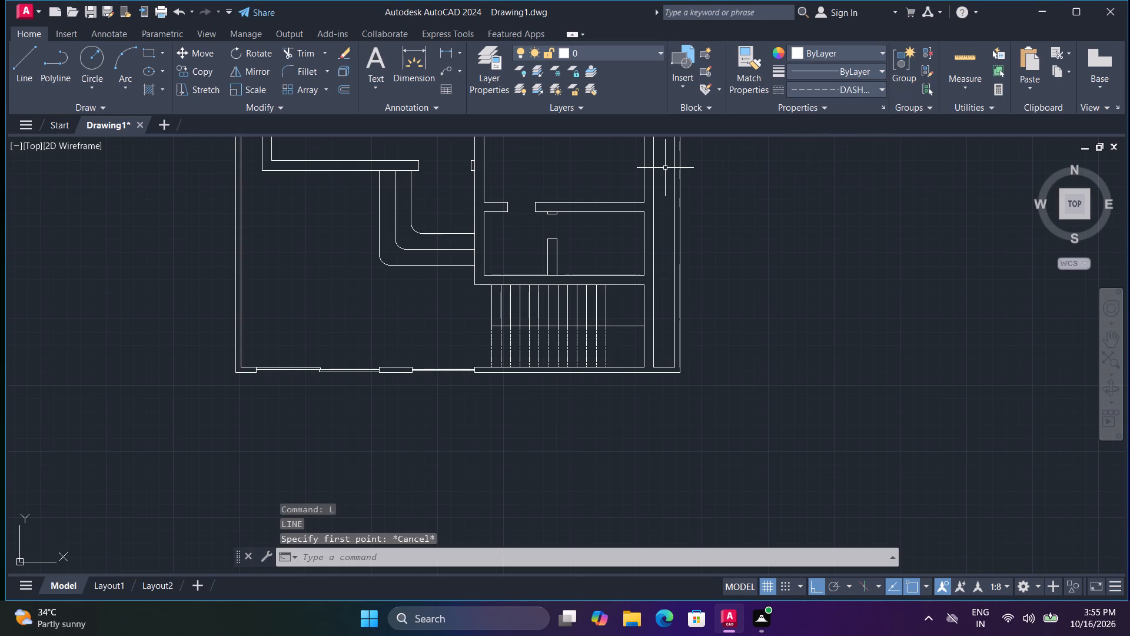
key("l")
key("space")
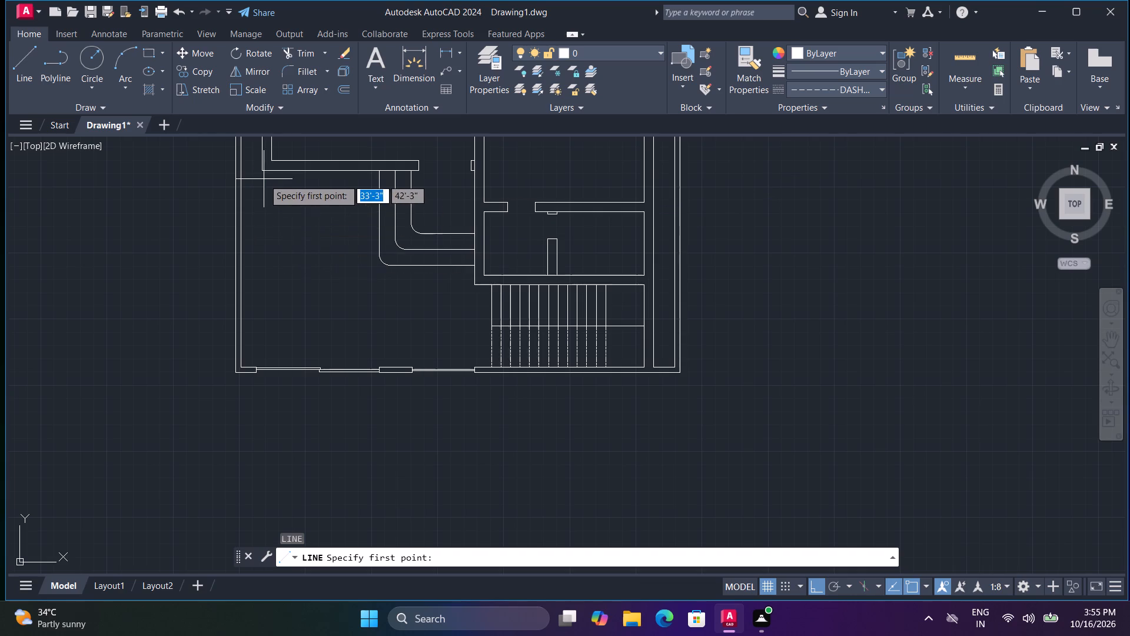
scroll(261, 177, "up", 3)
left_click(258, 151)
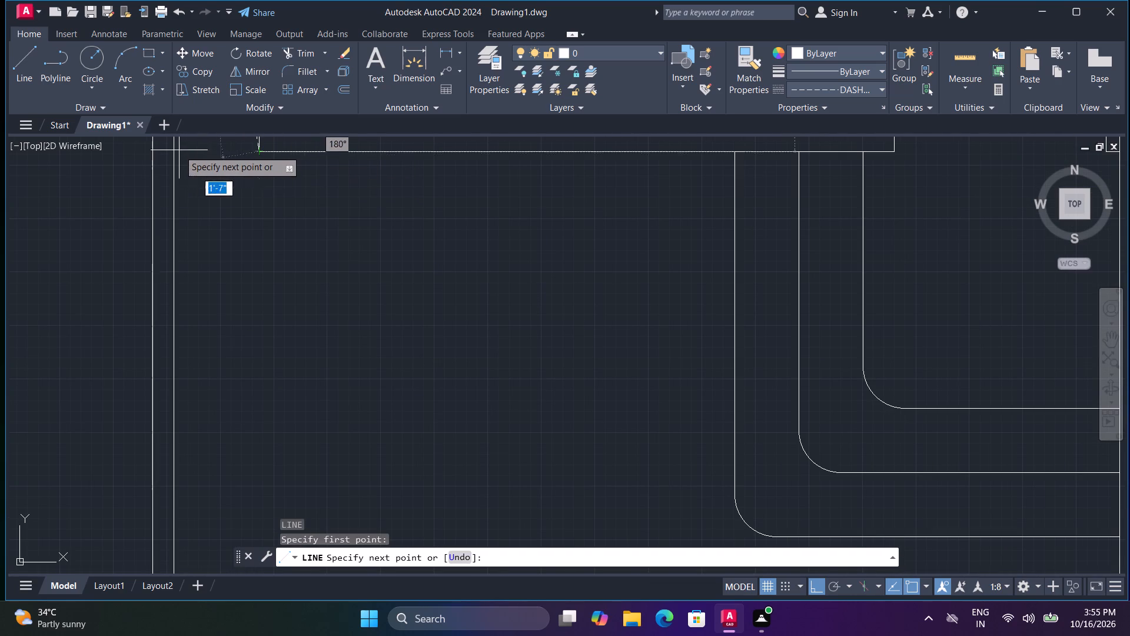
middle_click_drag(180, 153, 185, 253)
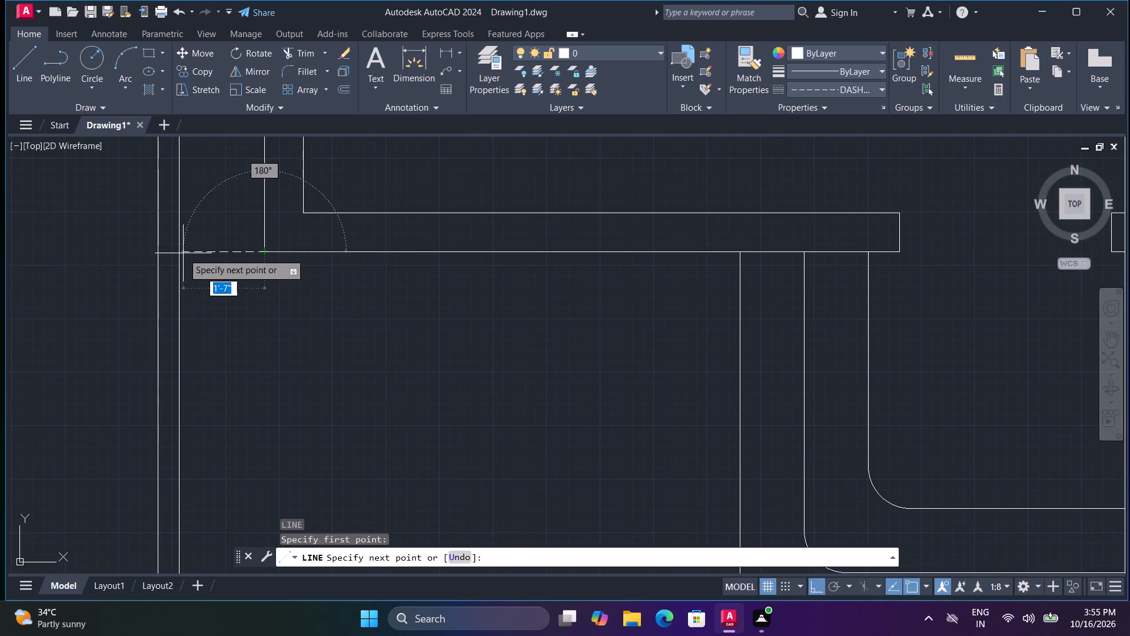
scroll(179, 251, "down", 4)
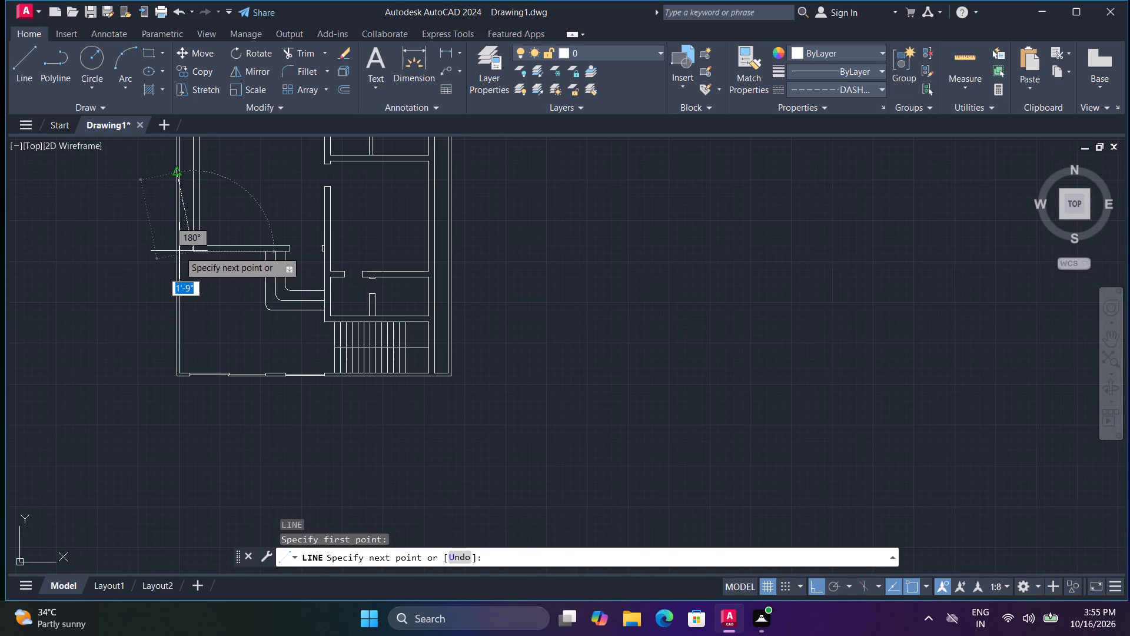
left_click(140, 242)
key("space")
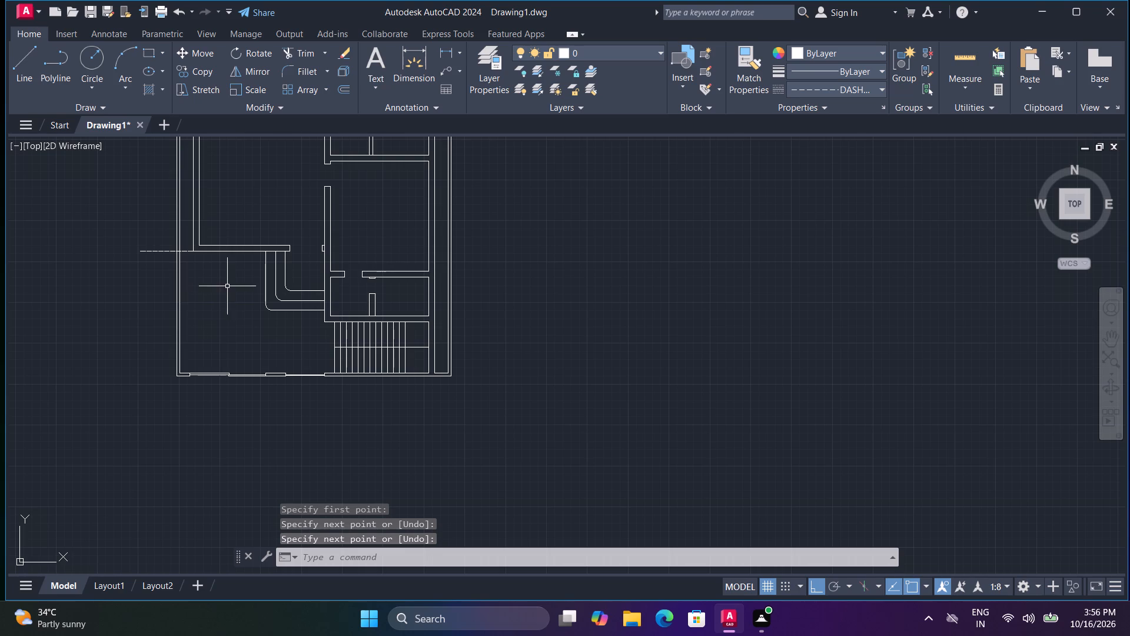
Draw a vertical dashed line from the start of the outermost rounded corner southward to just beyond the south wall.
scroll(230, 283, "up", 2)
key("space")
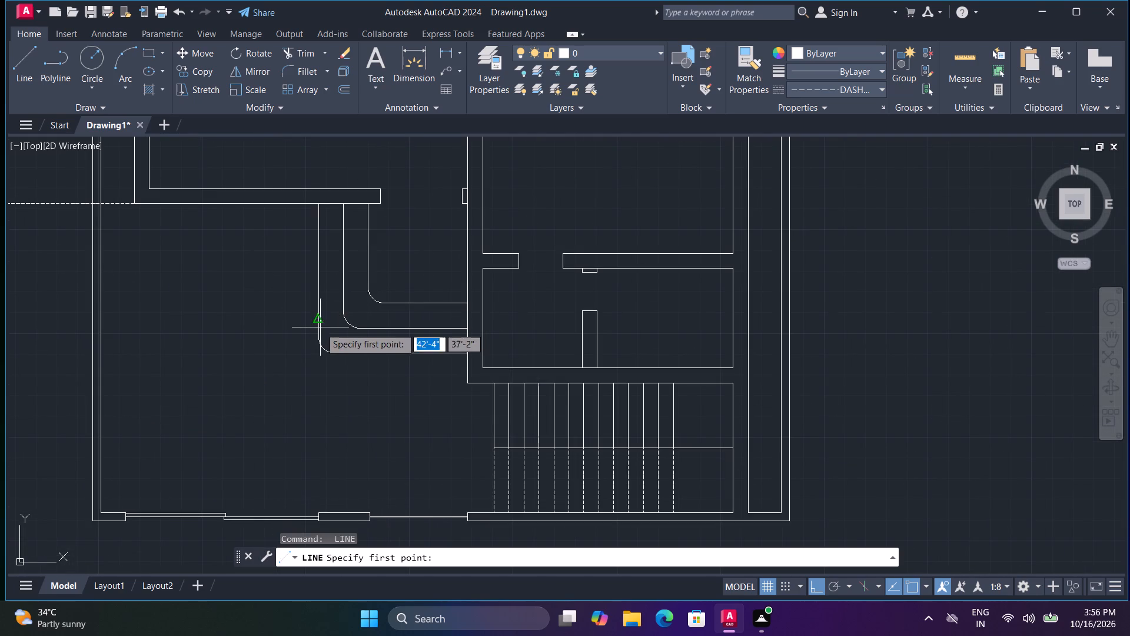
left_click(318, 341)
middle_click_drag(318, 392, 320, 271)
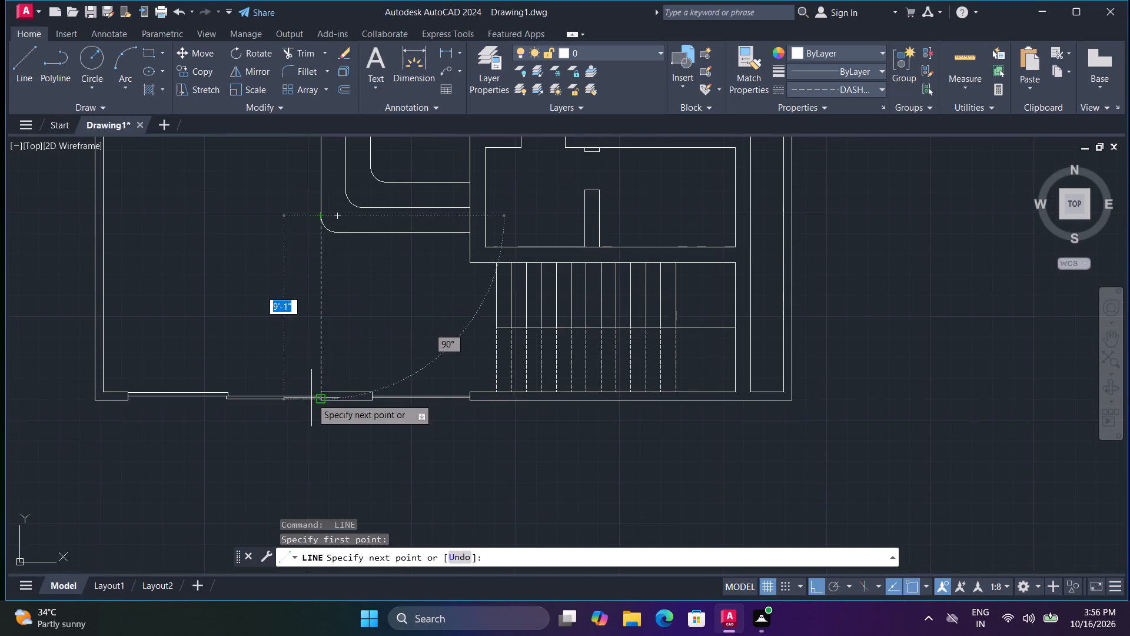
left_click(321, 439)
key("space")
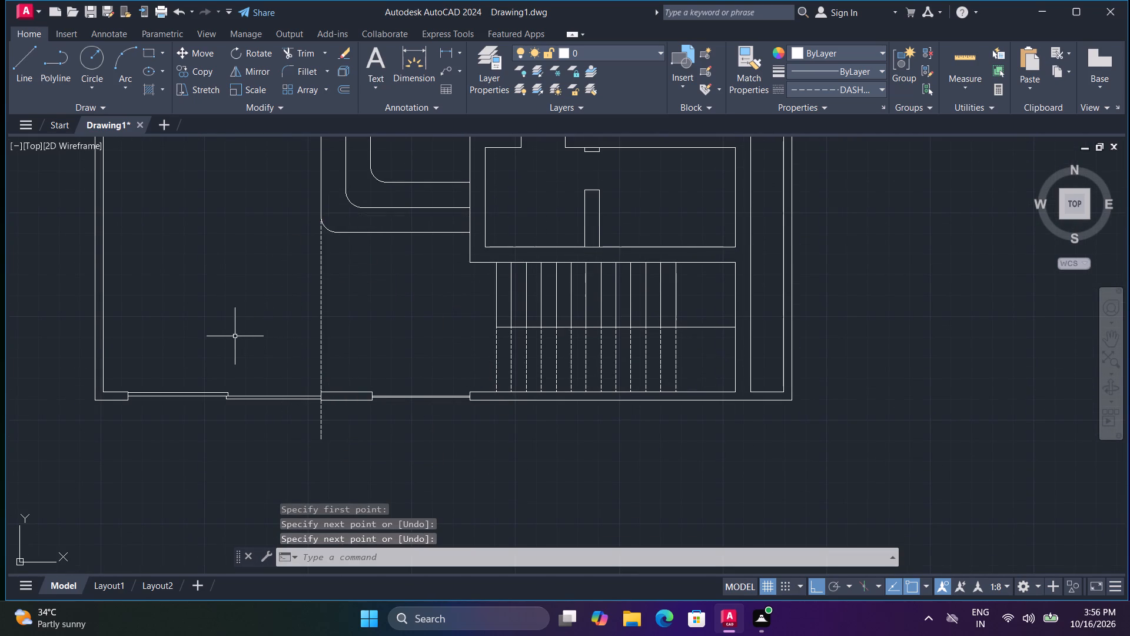
Change the drawing's annotation scale to 1:16 in its properties.
left_click(883, 104)
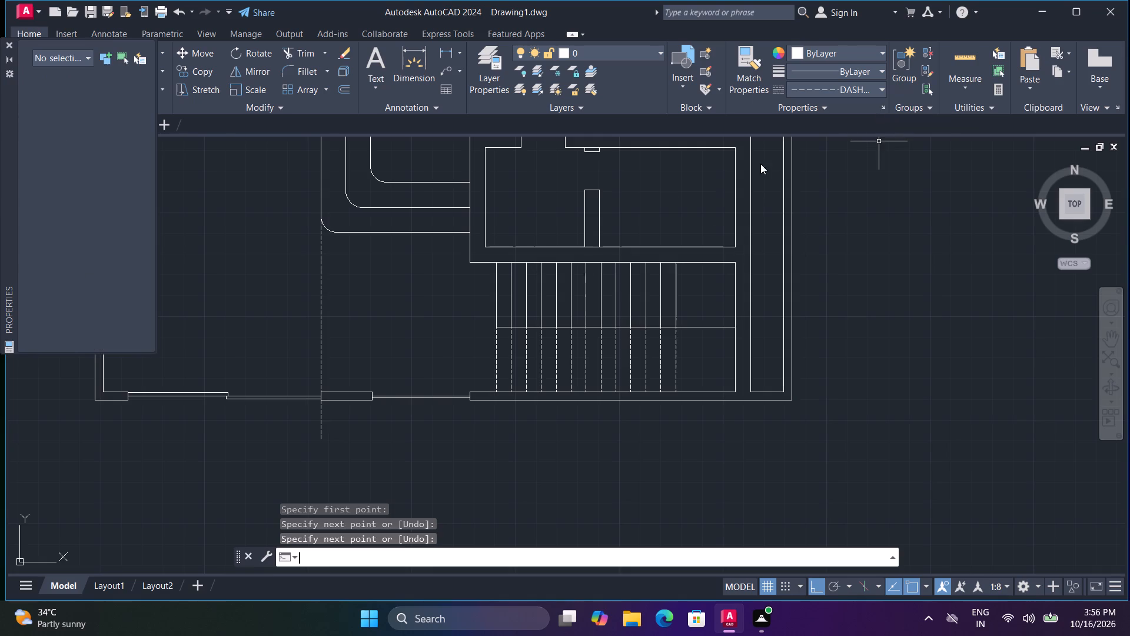
scroll(123, 260, "down", 4)
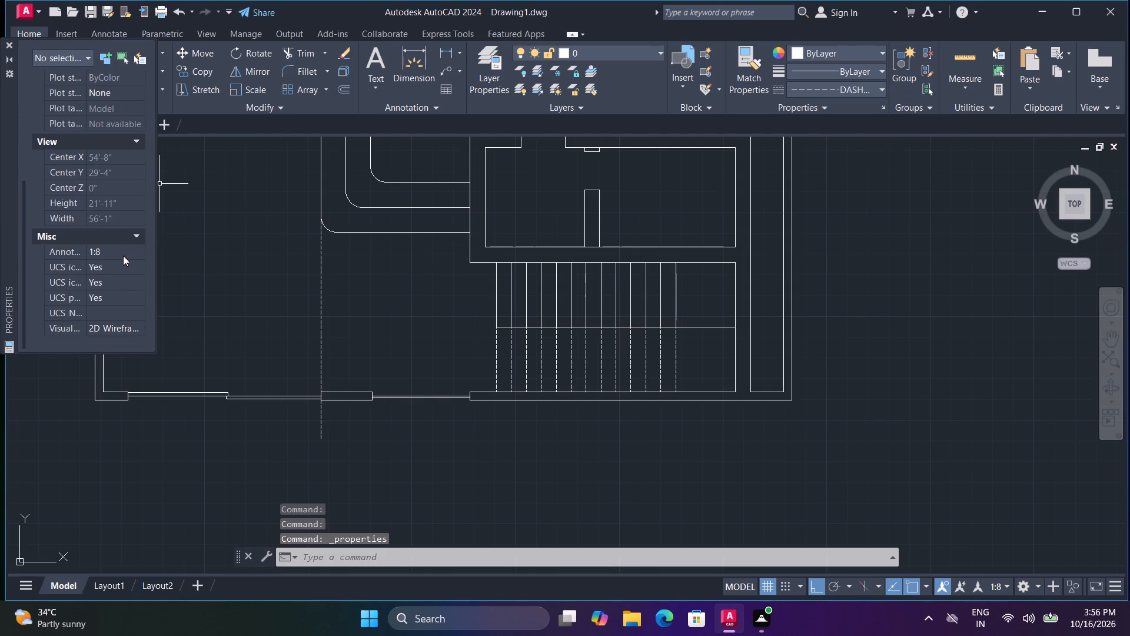
left_click(124, 256)
left_click(137, 254)
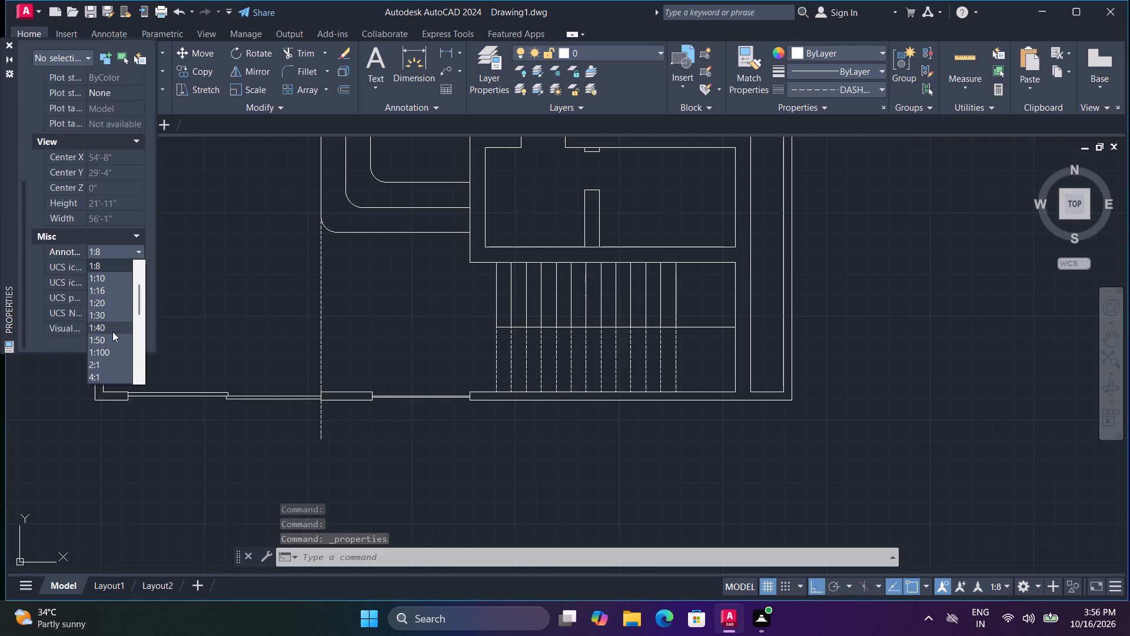
left_click(115, 285)
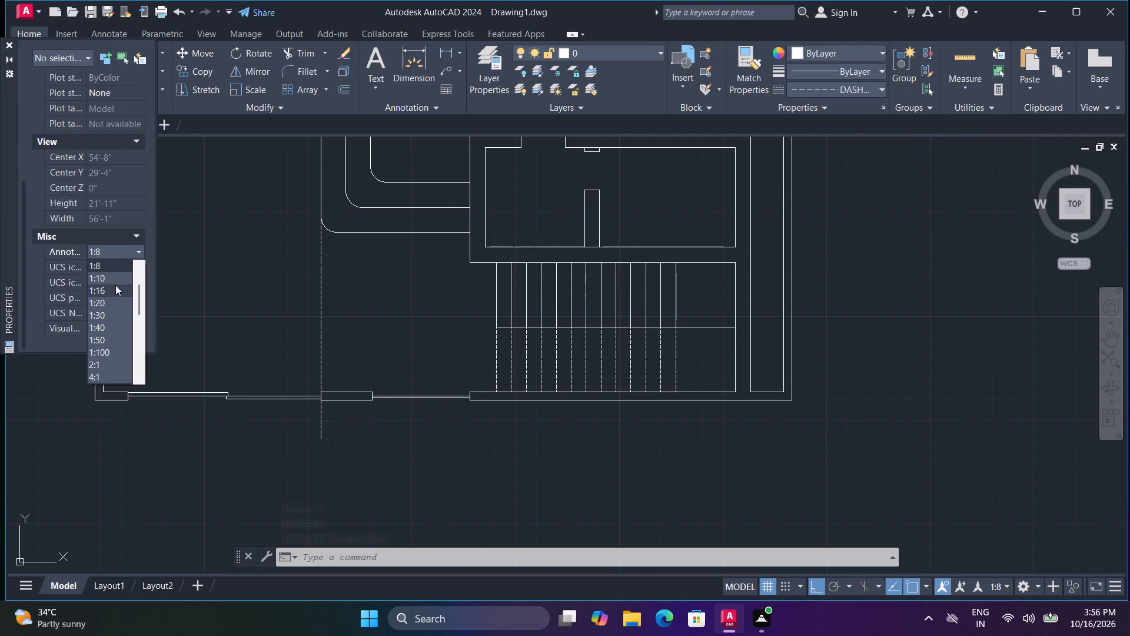
key("space")
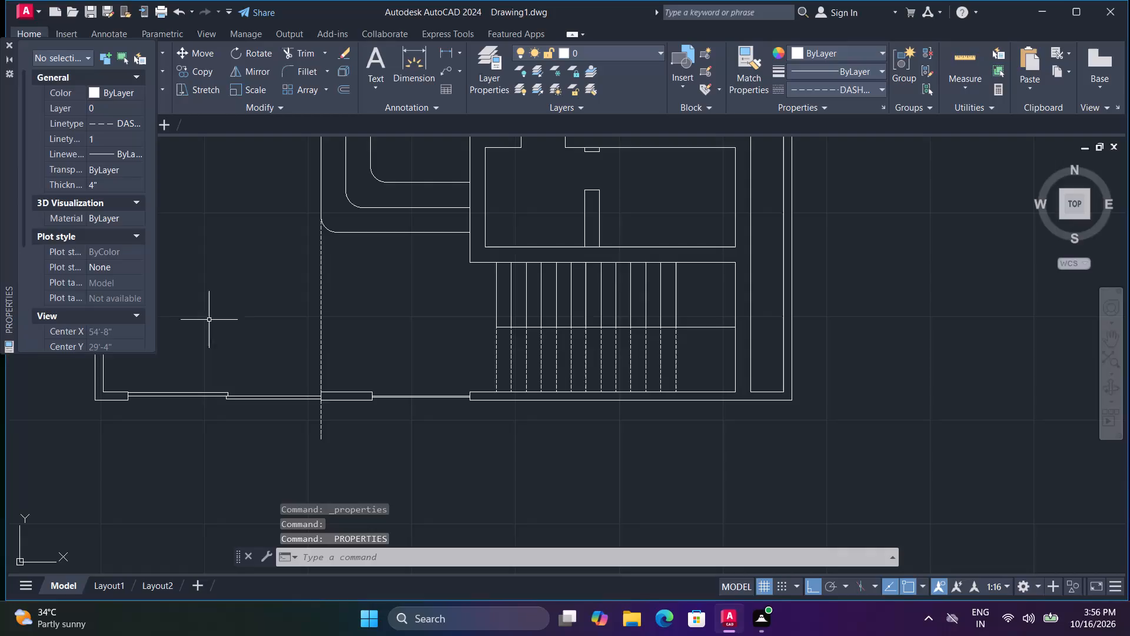
left_click(8, 42)
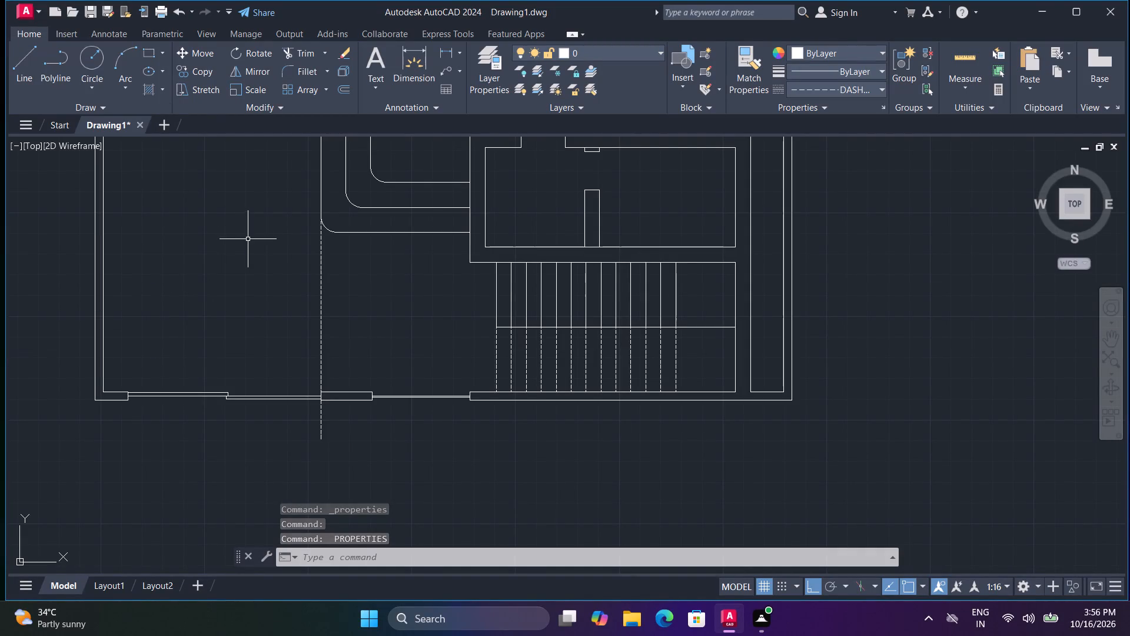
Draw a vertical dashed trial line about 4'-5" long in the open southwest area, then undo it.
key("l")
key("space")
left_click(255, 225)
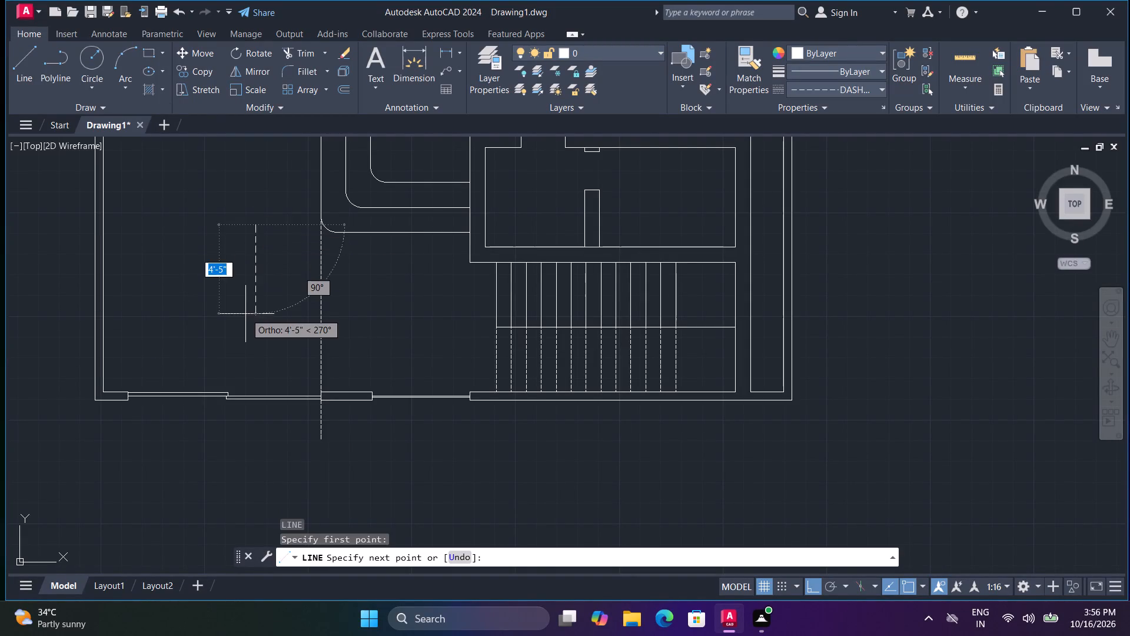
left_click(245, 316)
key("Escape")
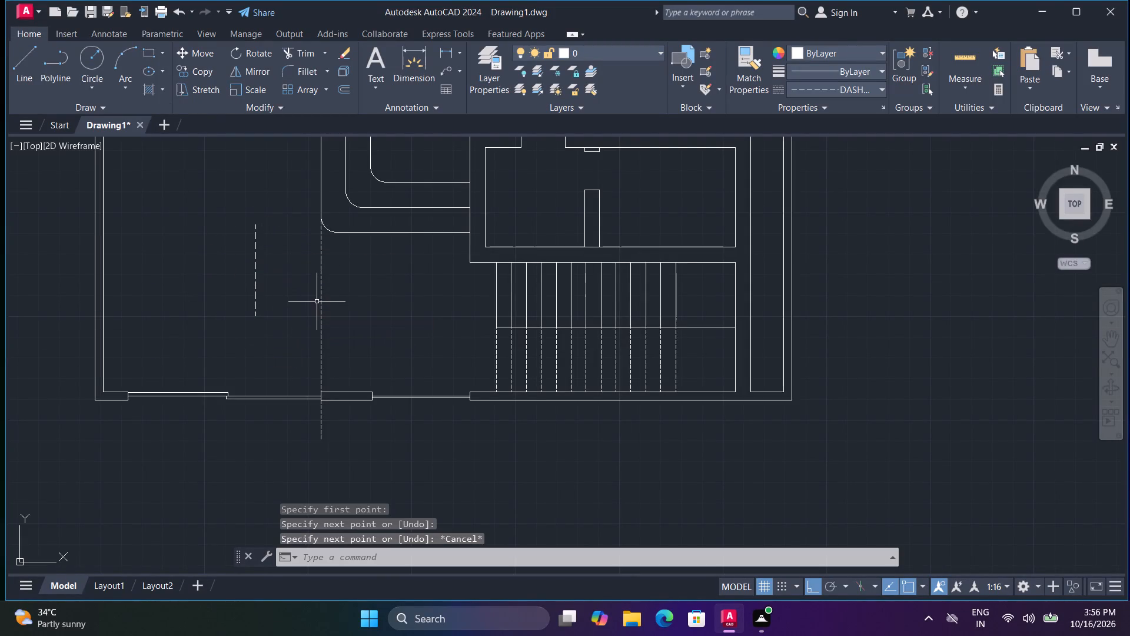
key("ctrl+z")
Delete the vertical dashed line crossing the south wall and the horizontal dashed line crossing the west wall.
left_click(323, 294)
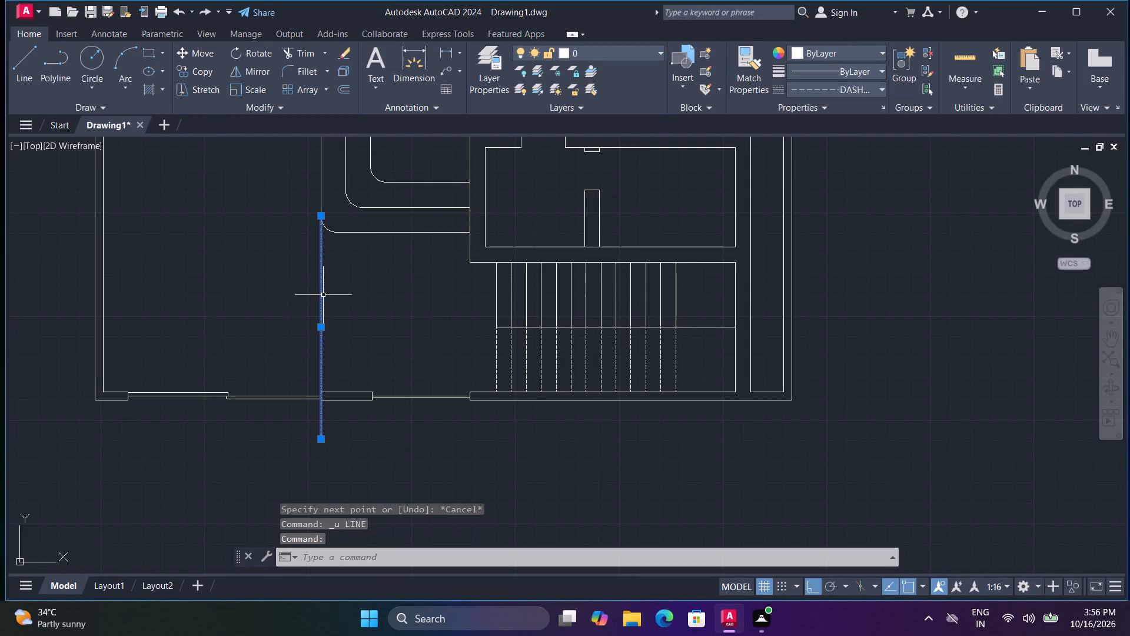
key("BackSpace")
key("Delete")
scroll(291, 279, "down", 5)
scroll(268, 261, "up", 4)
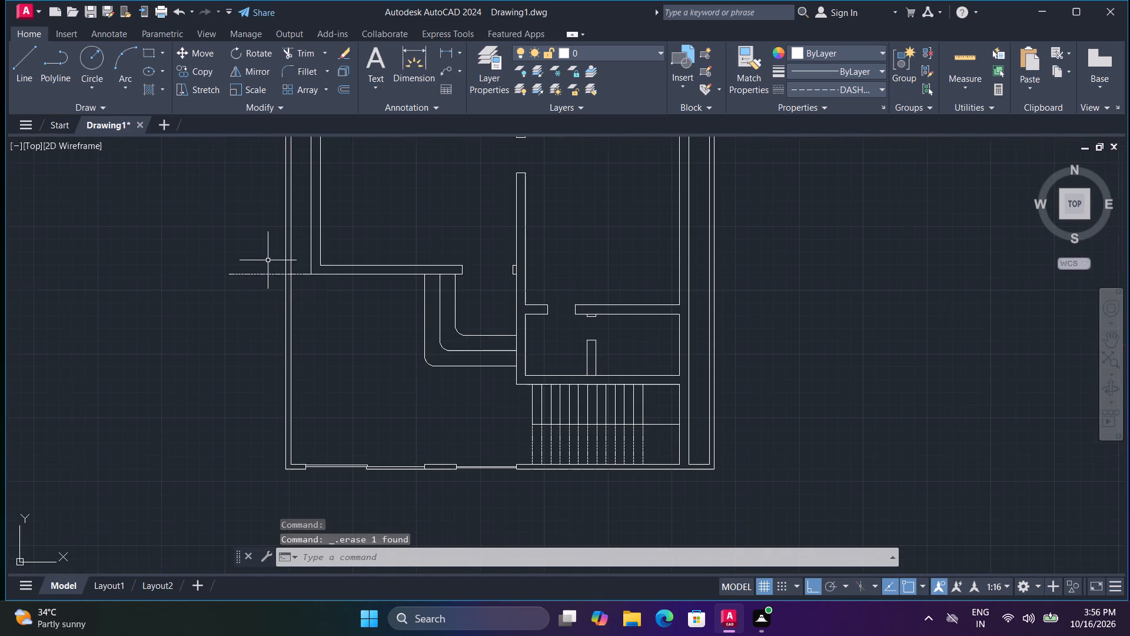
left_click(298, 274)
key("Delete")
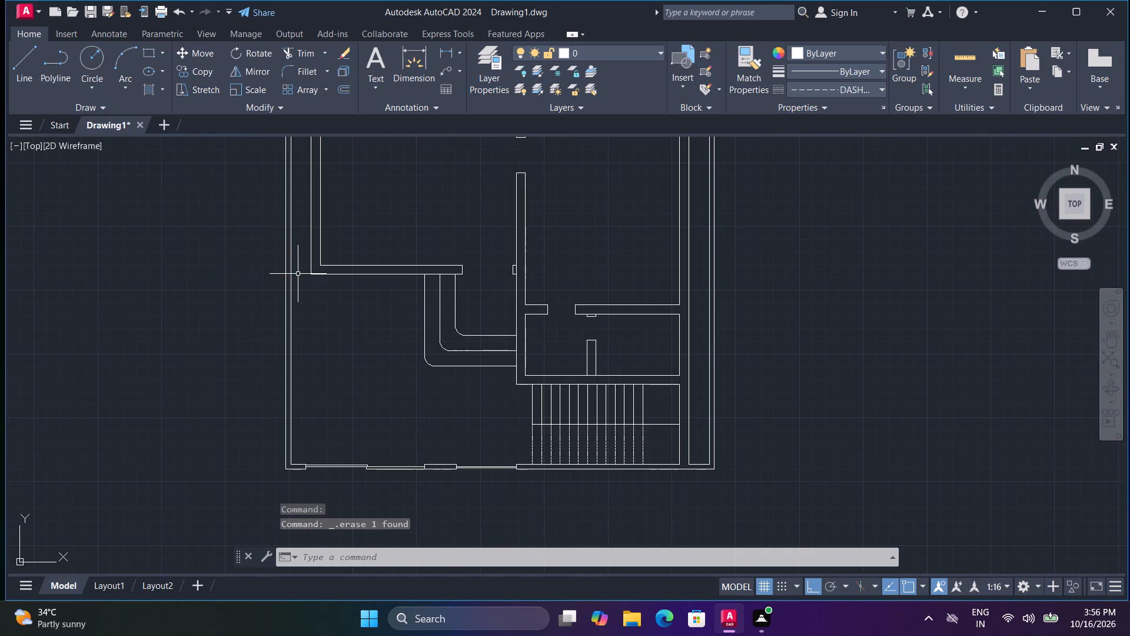
Draw a horizontal dashed line westward from the L-shaped partition's outer southwest corner to beyond the west wall.
type("l")
key("space")
left_click(310, 273)
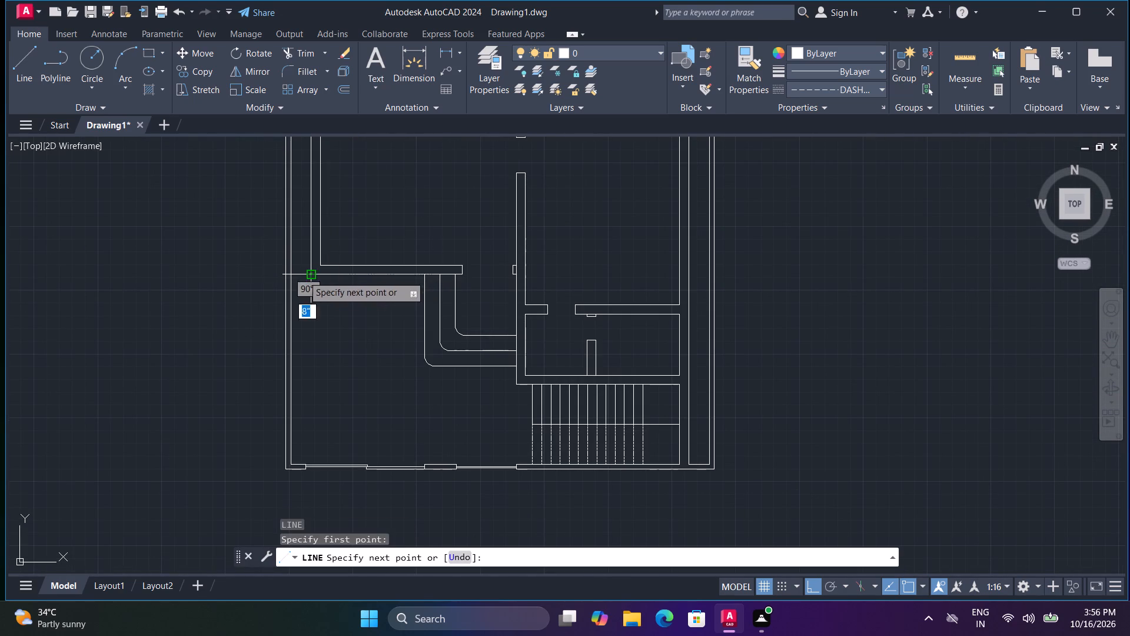
left_click(232, 278)
key("space")
Draw vertical dashed lines southward past the south wall from the outermost rounded corner and, about 18'-1" long, from the partition's inner west face line.
key("space")
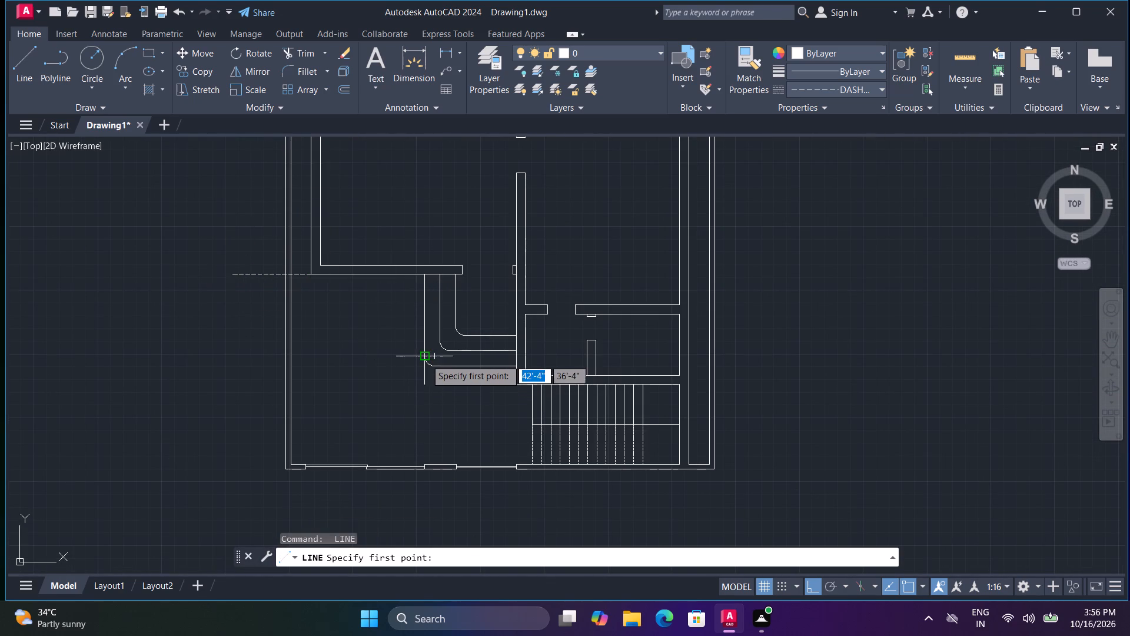
left_click(426, 359)
left_click(421, 498)
key("space")
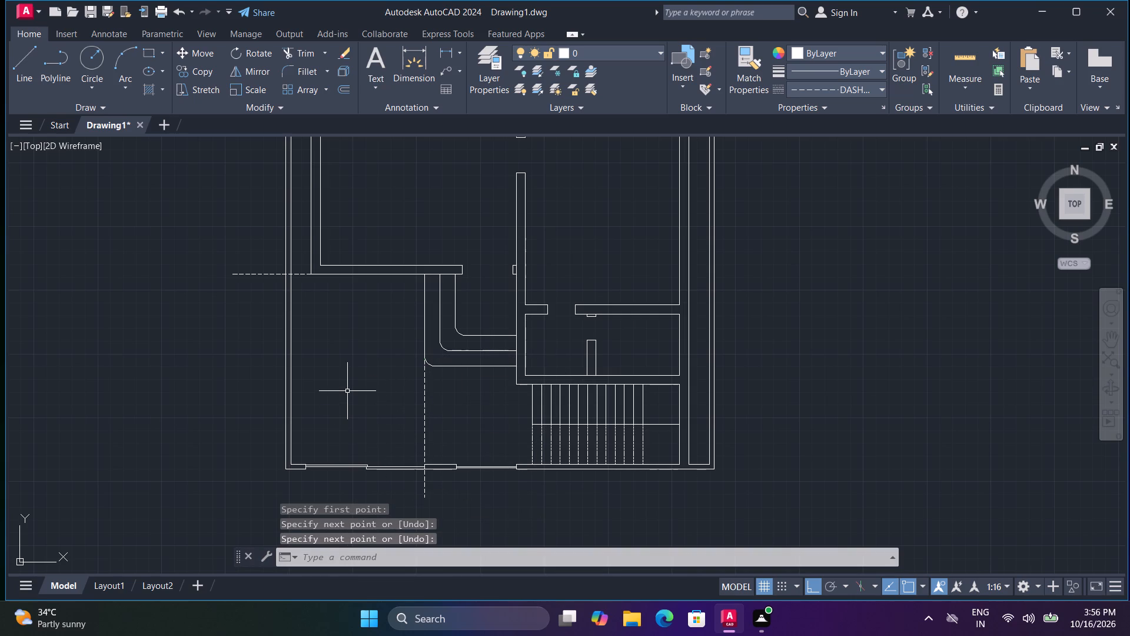
key("space")
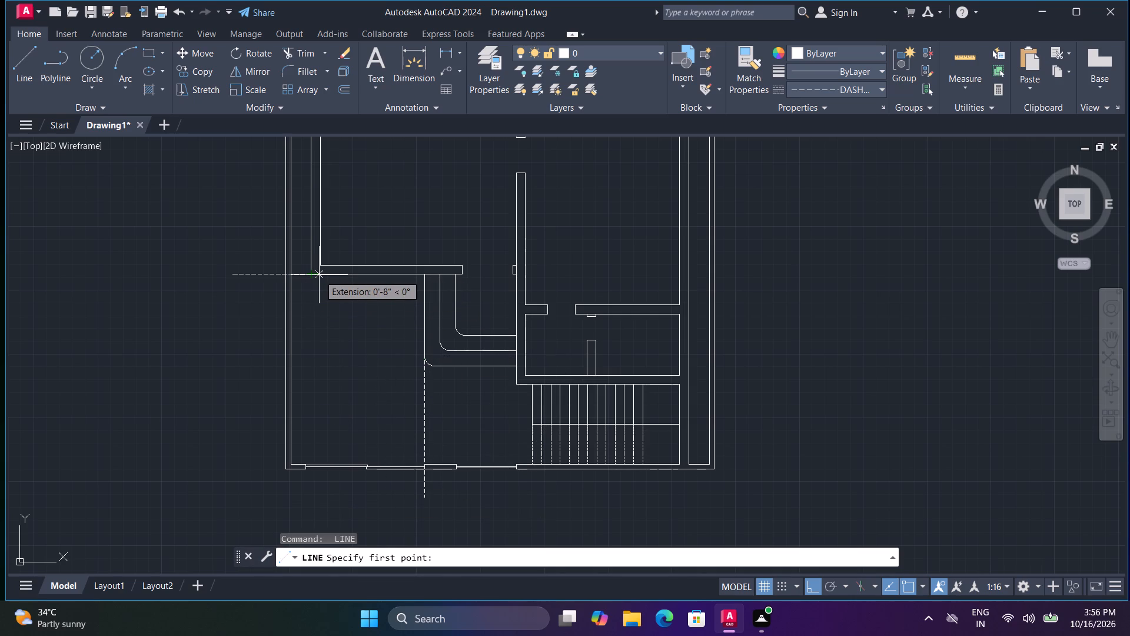
left_click(321, 275)
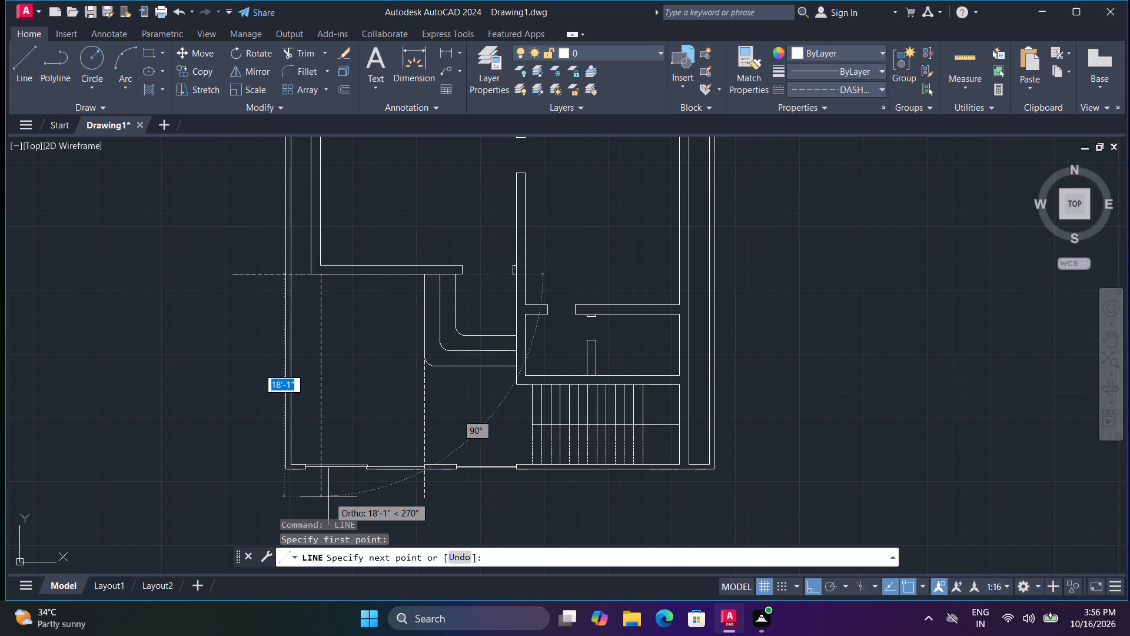
left_click(328, 496)
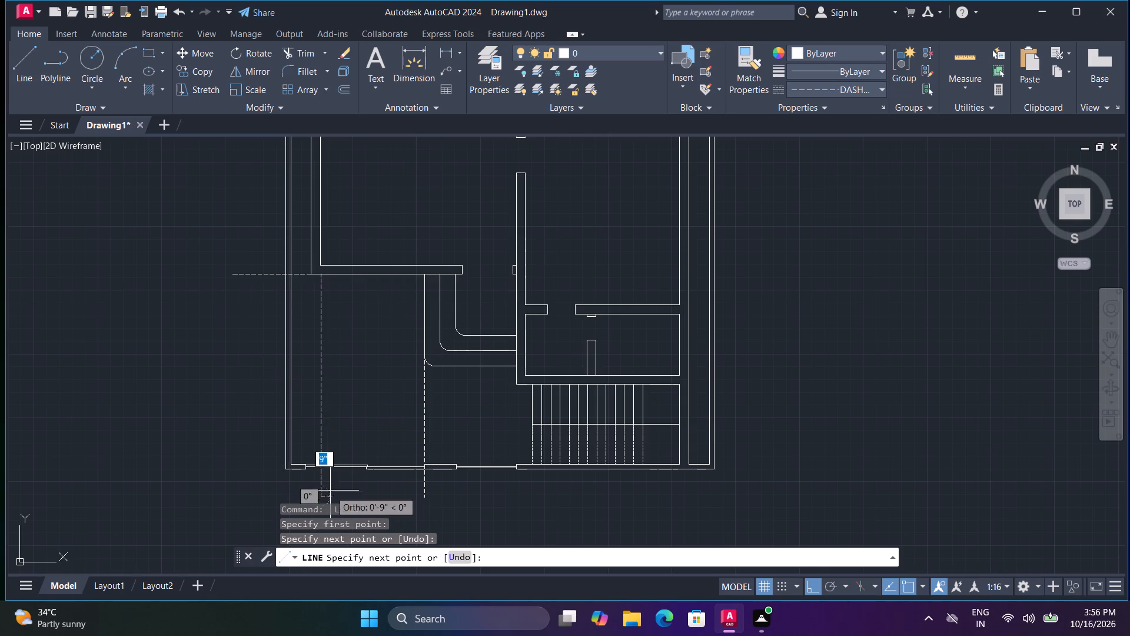
key("space")
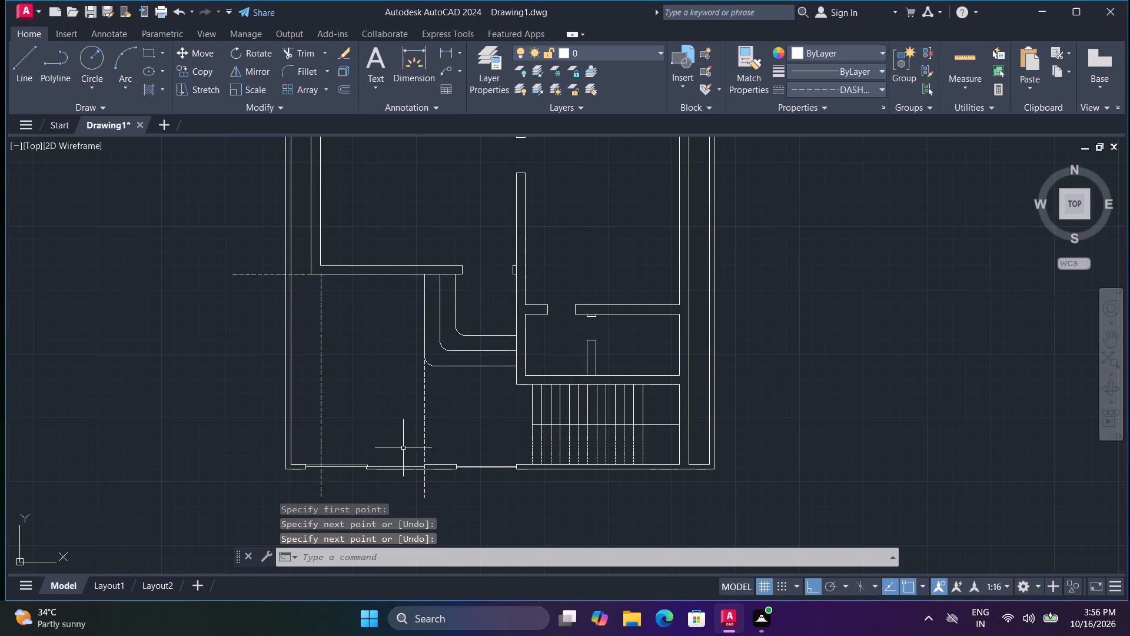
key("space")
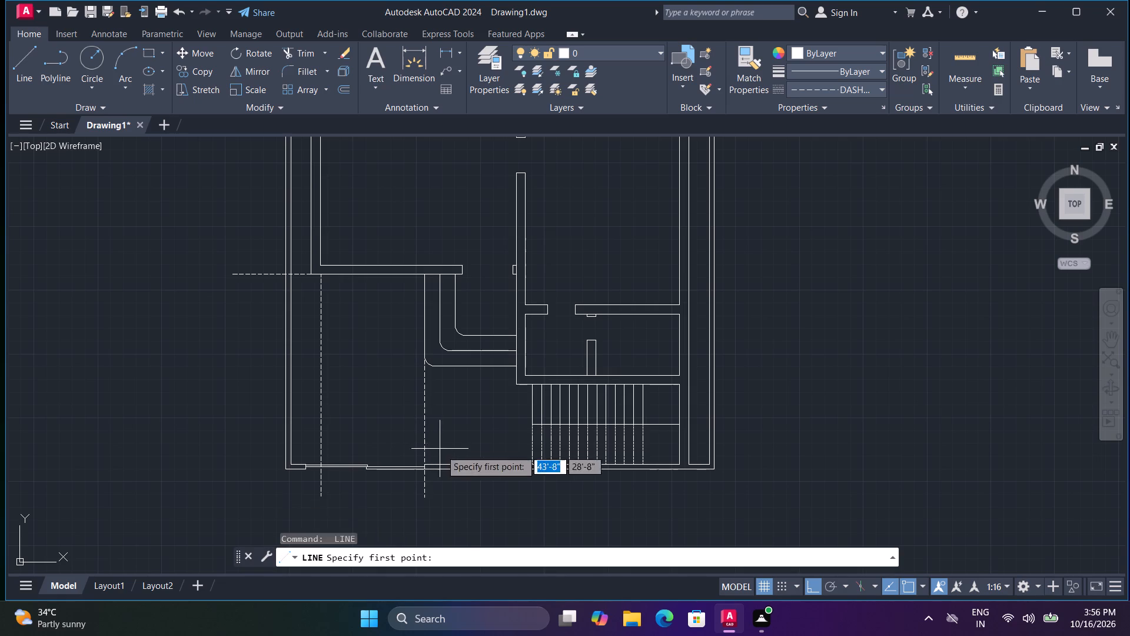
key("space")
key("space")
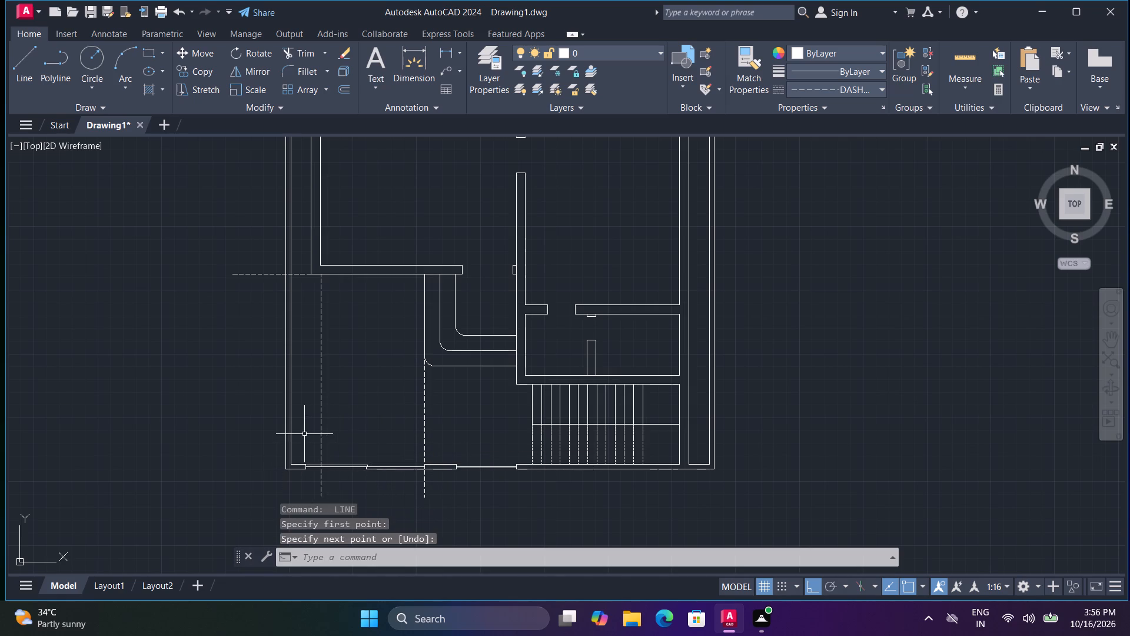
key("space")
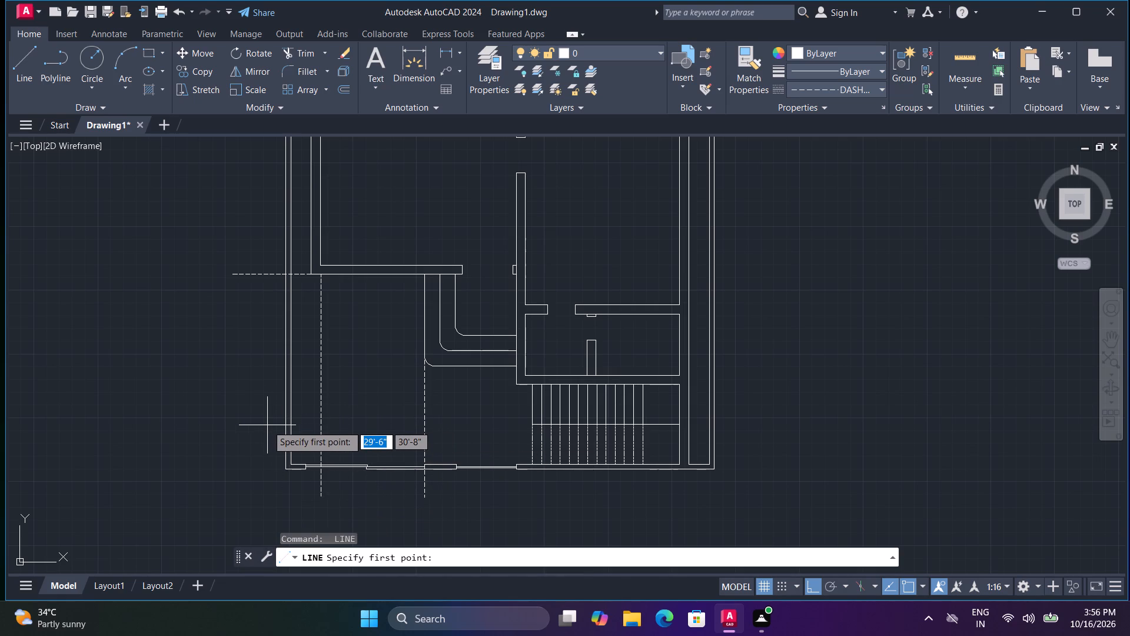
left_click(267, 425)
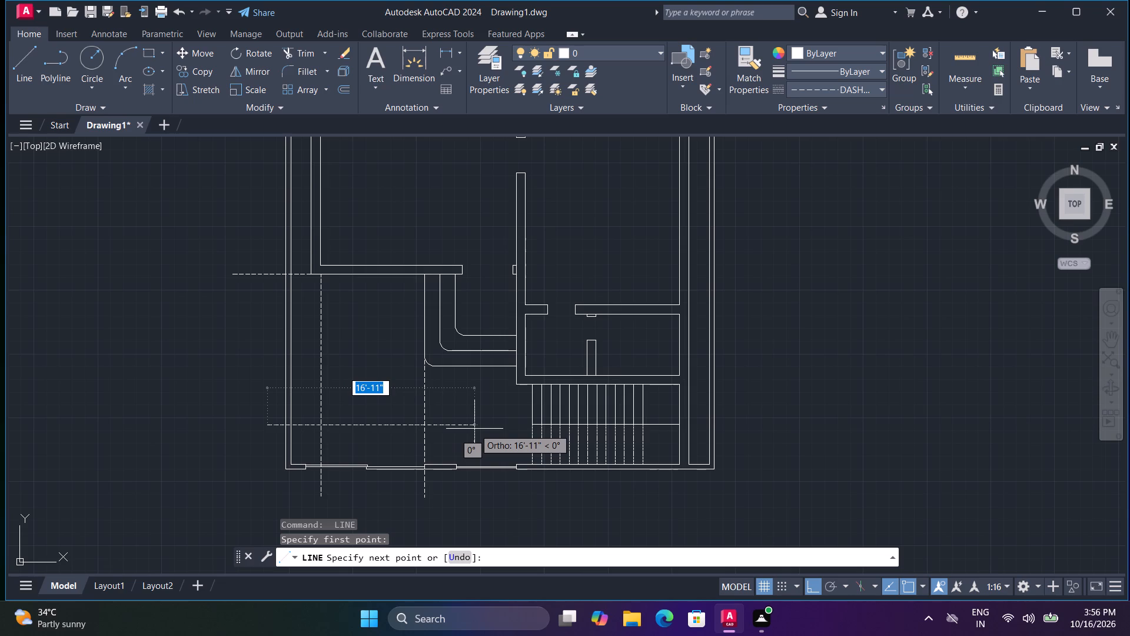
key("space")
Draw a horizontal dashed line near the south wall, from outside the west wall to east of both vertical dashed lines.
key("space")
left_click(271, 430)
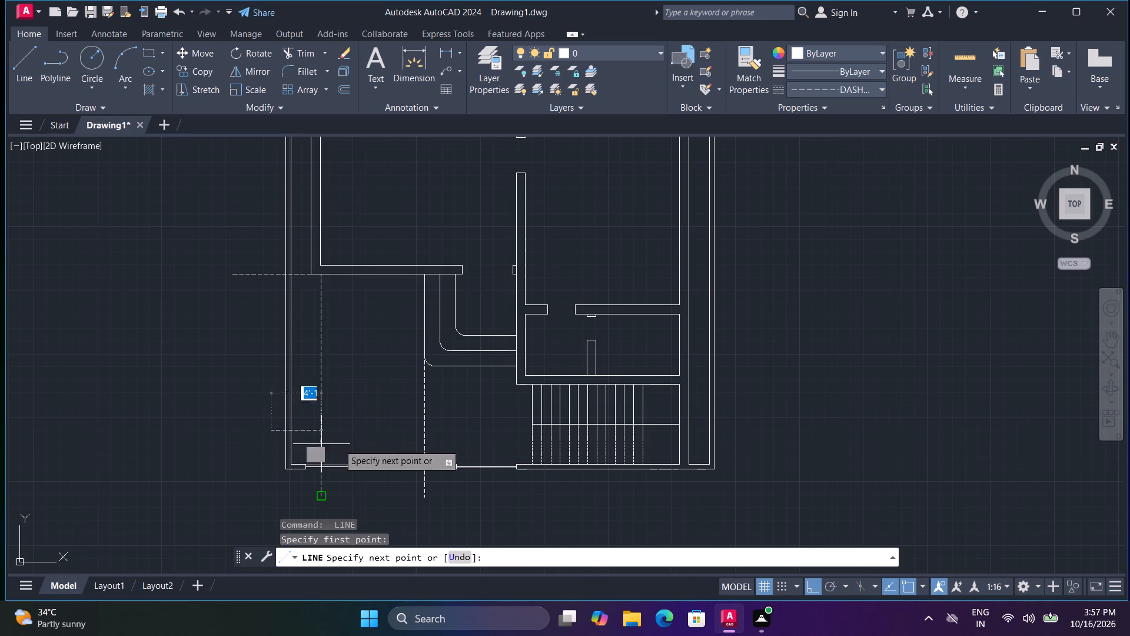
left_click(460, 430)
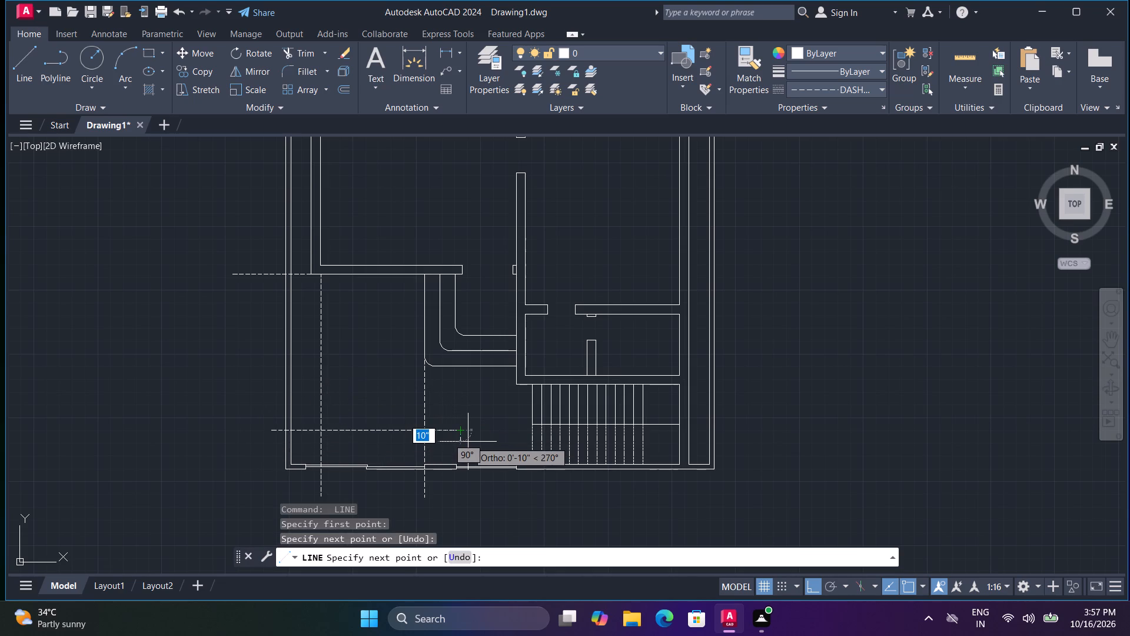
key("t")
key("space")
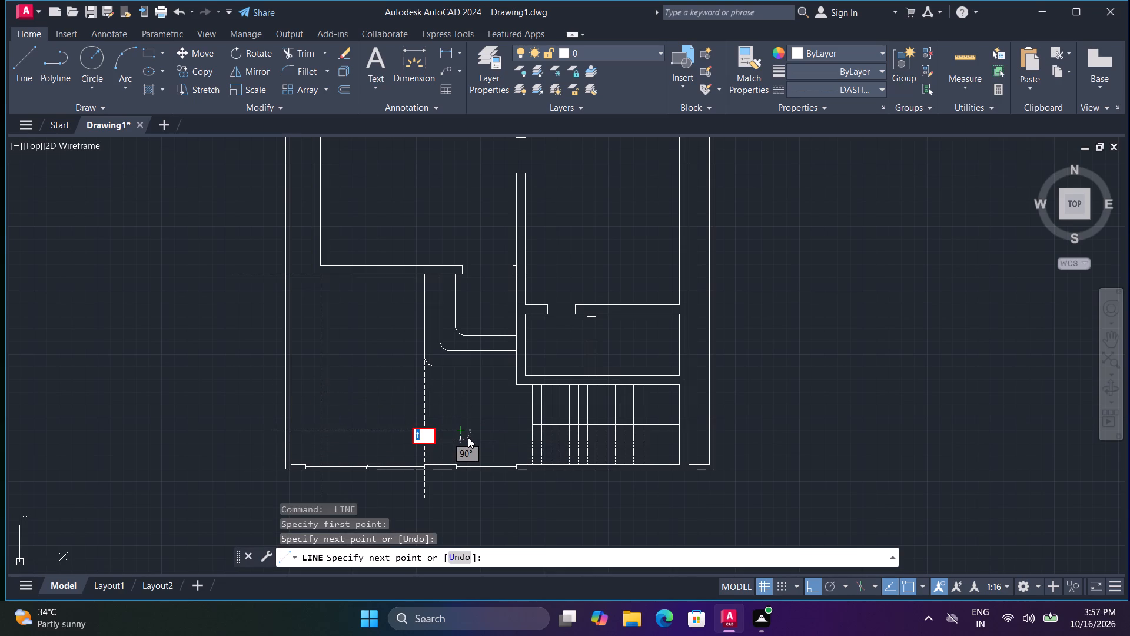
key("Escape")
Trim the lower horizontal dashed line's excess east of the eastern vertical and both verticals' ends beyond the south wall.
type("tr")
key("space")
left_click(443, 430)
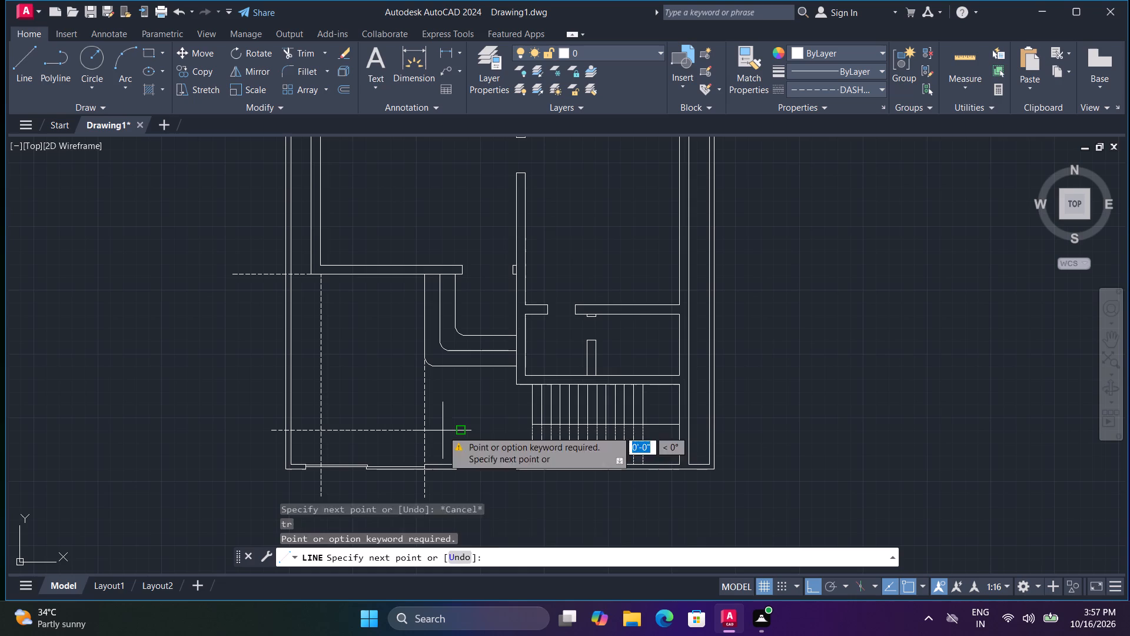
key("Escape")
type("tr")
key("space")
left_click(441, 429)
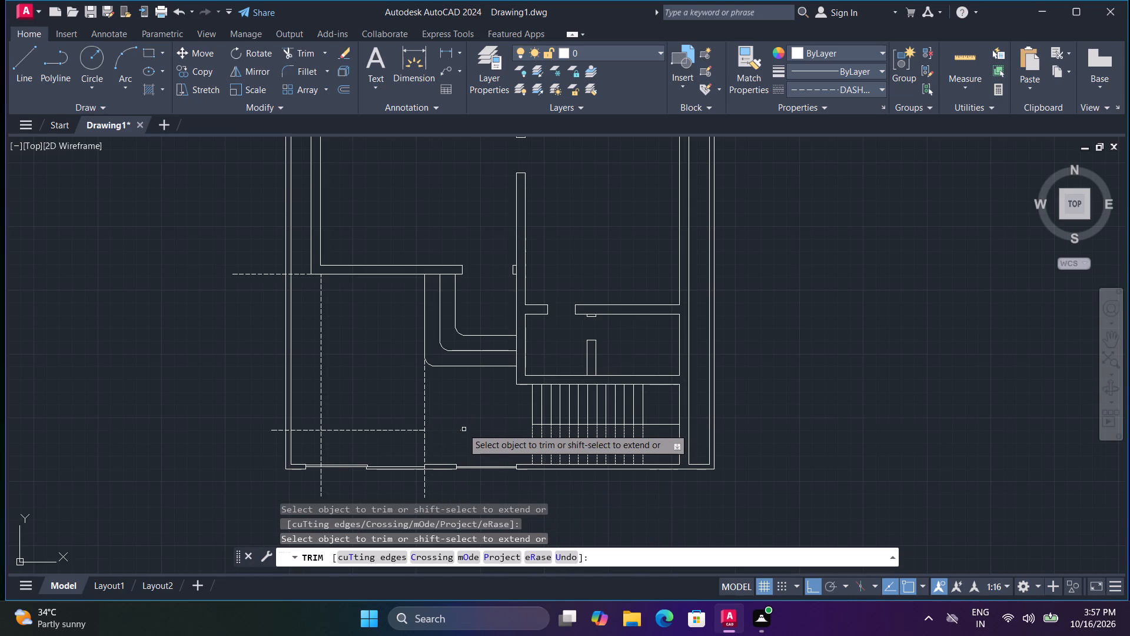
left_click(461, 431)
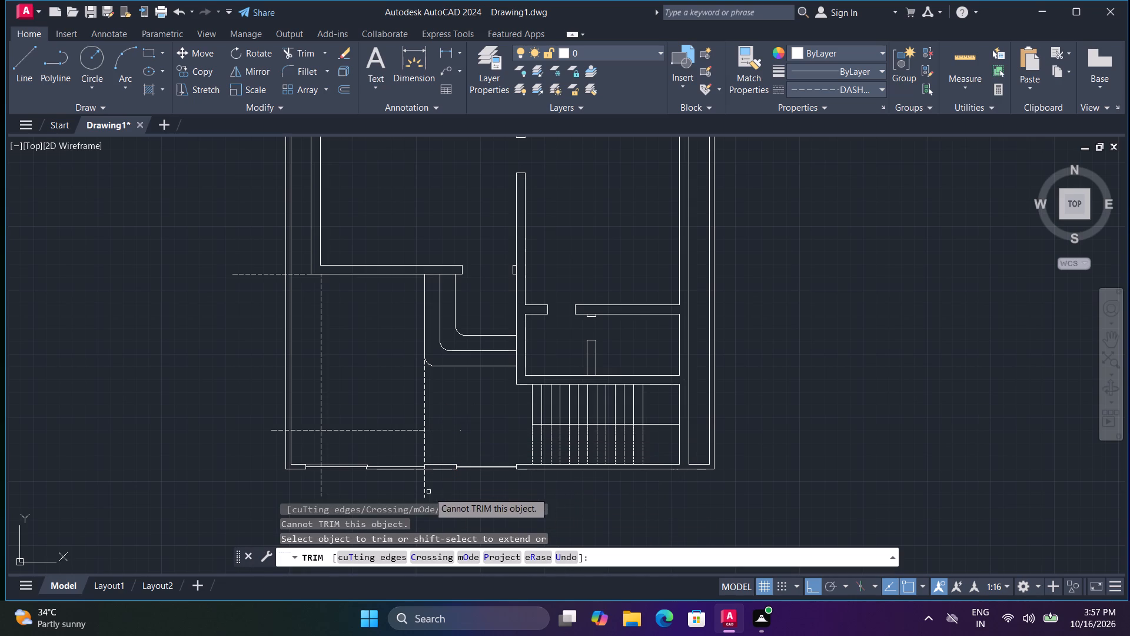
left_click(428, 492)
left_click(270, 491)
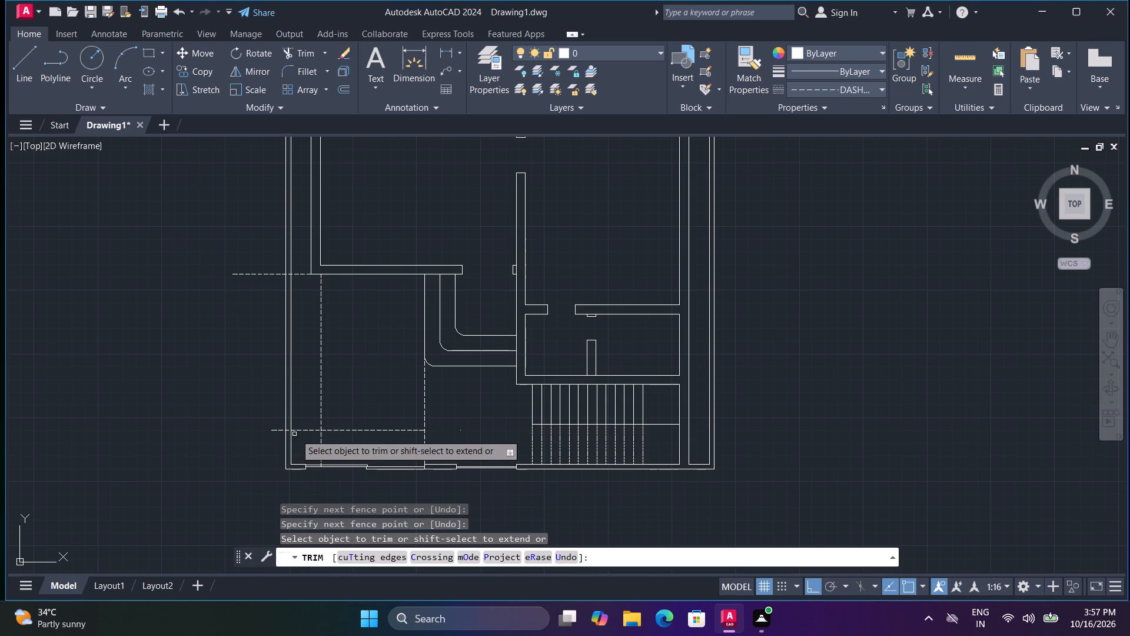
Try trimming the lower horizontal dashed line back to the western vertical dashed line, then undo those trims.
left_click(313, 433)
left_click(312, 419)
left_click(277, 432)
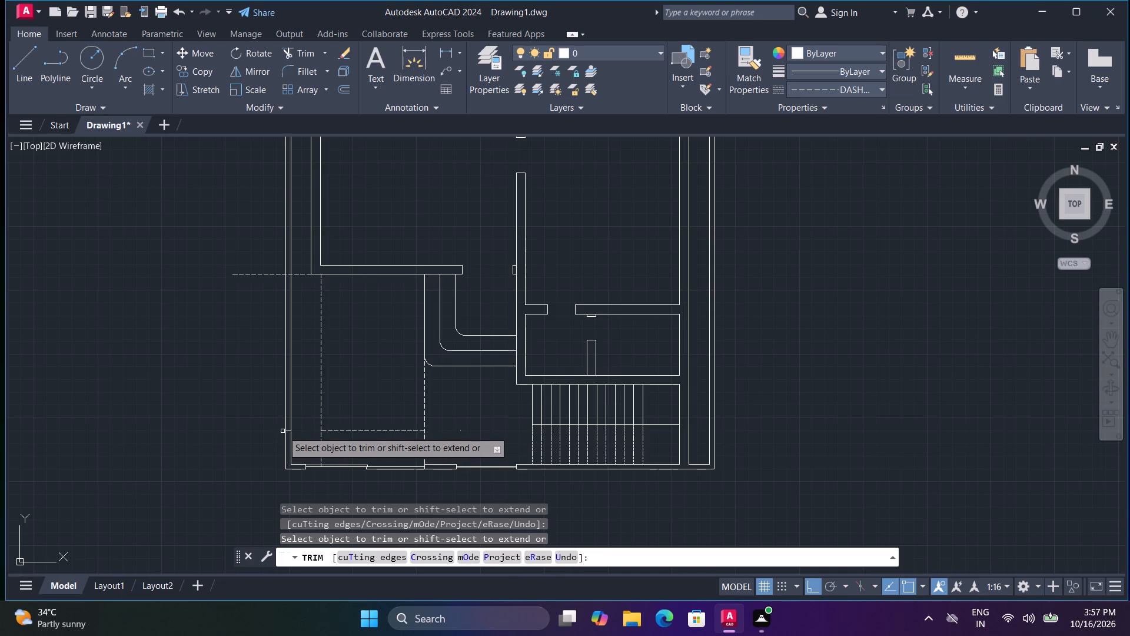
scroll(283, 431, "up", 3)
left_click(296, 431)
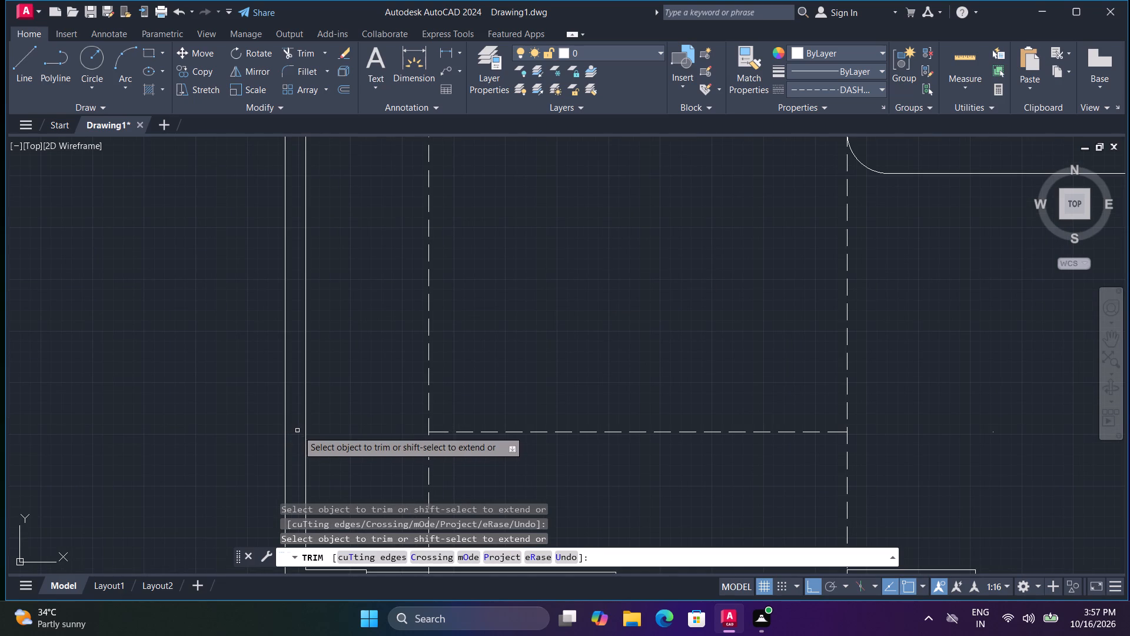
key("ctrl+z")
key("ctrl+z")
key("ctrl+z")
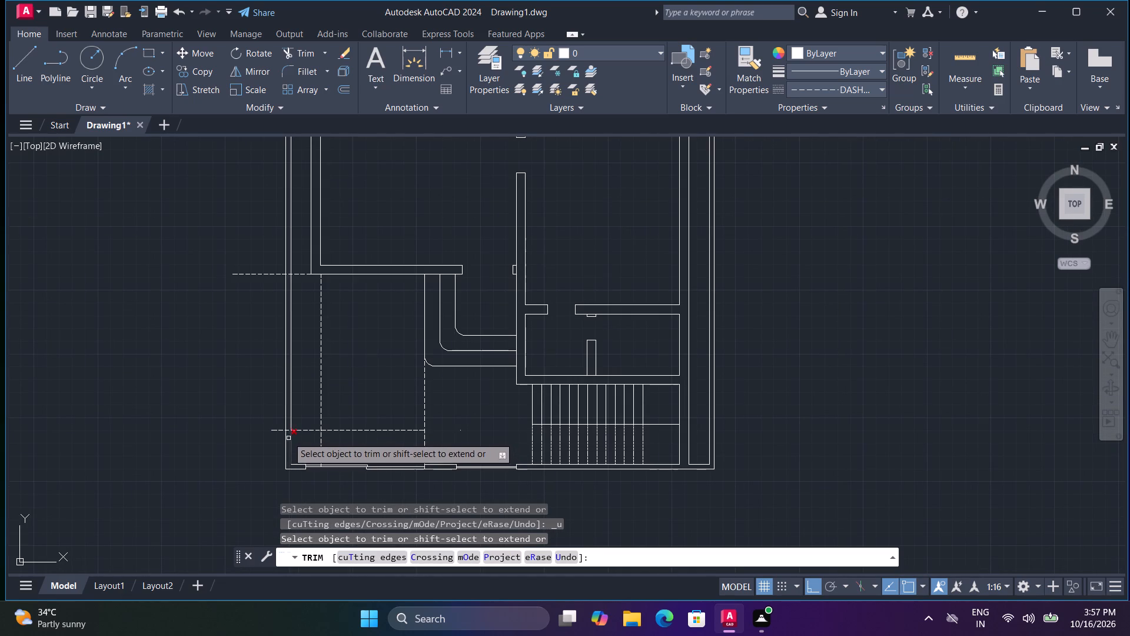
Trim both horizontal dashed lines back to the inner face of the west wall.
scroll(288, 436, "up", 3)
left_click(283, 416)
left_click(257, 419)
scroll(264, 413, "down", 3)
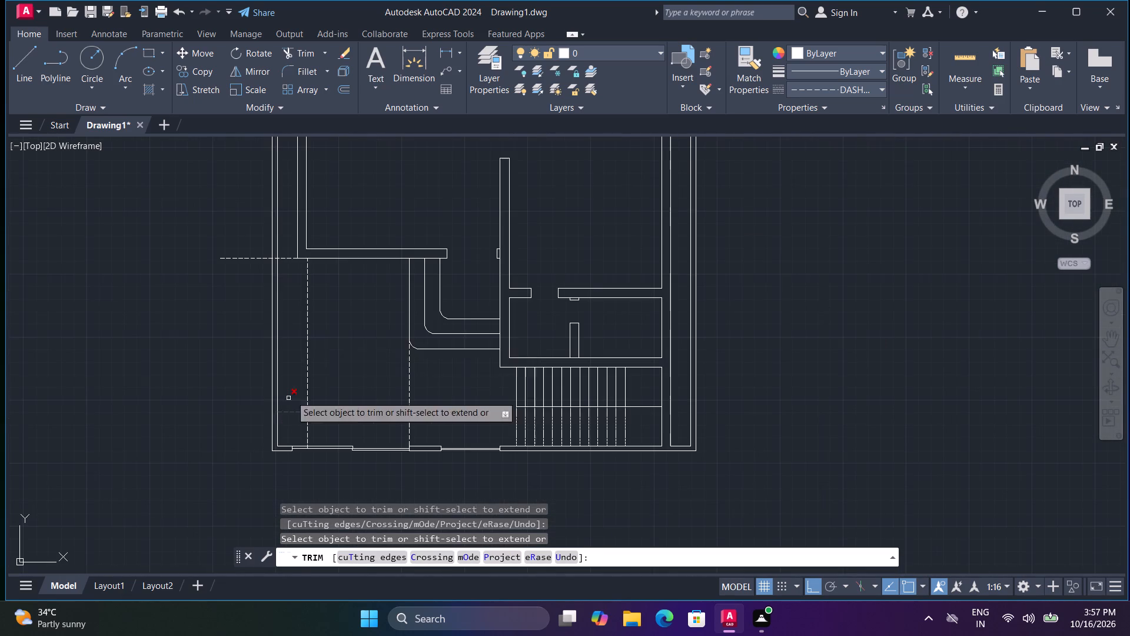
middle_click_drag(328, 342, 338, 429)
left_click(262, 353)
left_click(272, 317)
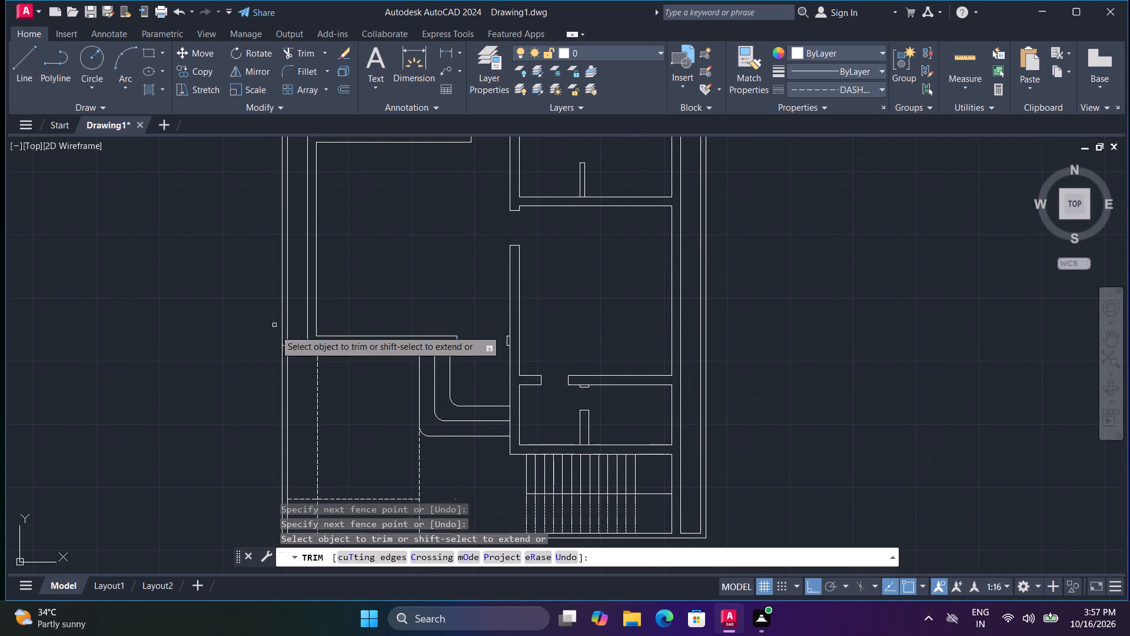
scroll(281, 341, "up", 4)
left_click(291, 370)
scroll(291, 376, "down", 3)
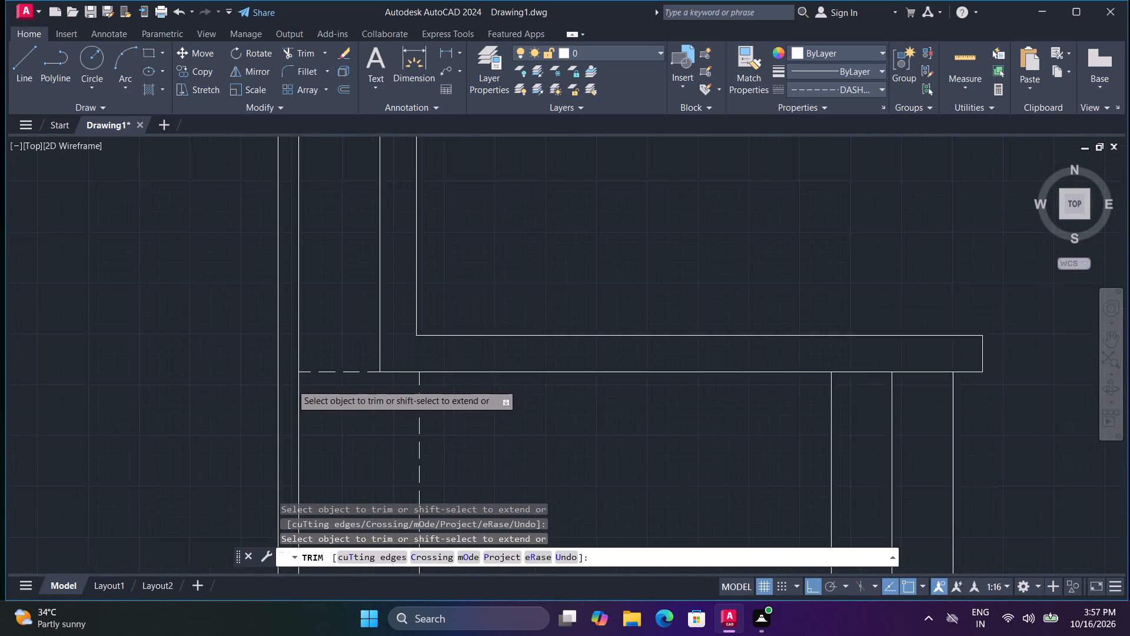
middle_click_drag(387, 425, 310, 245)
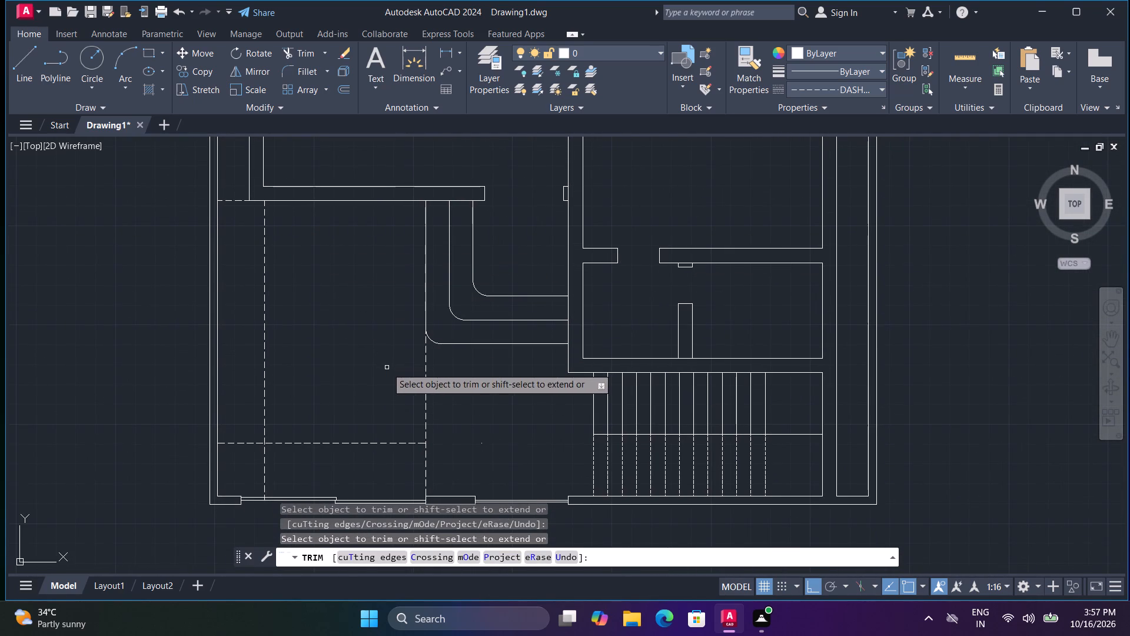
key("Escape")
Offset the lower horizontal dashed line northward by about 3' using the Through option.
key("o")
key("space")
key("t")
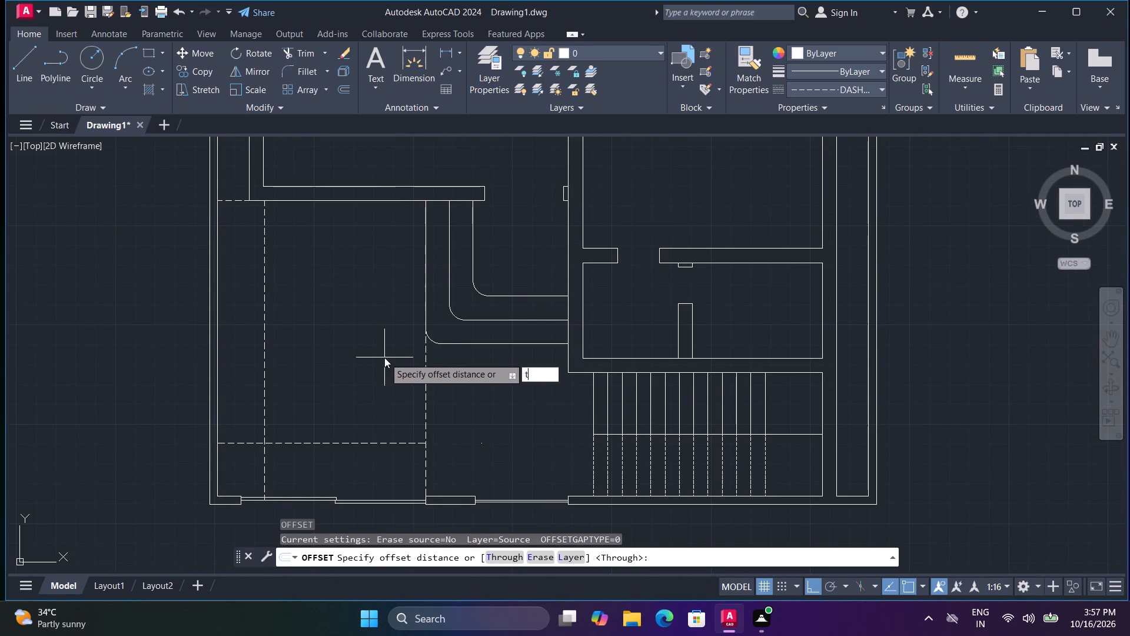
key("space")
left_click(374, 442)
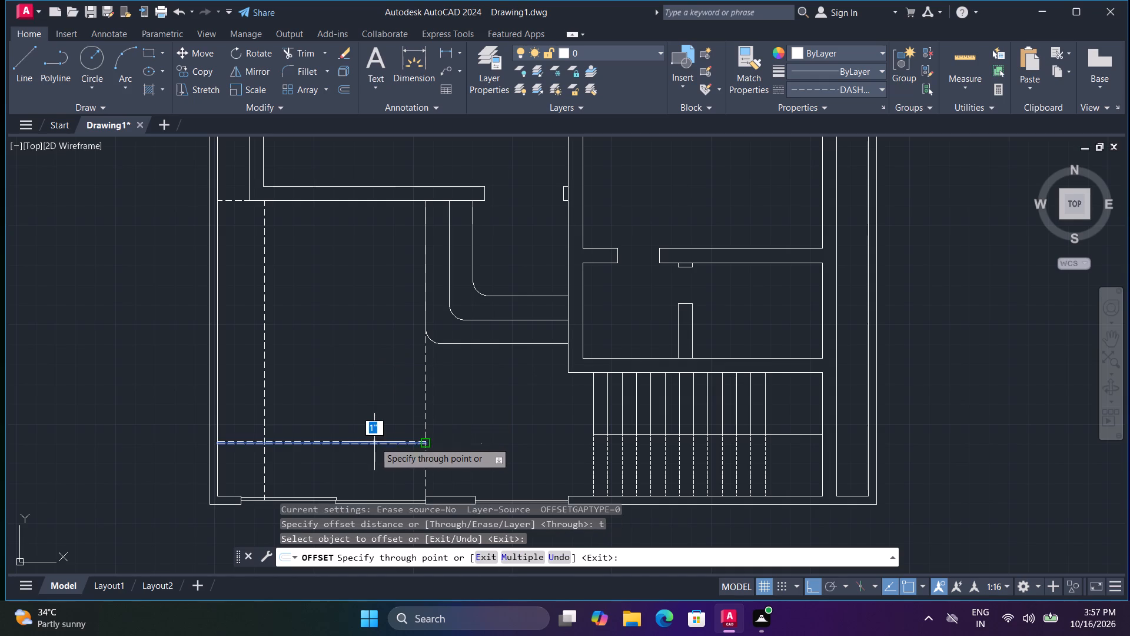
left_click(373, 387)
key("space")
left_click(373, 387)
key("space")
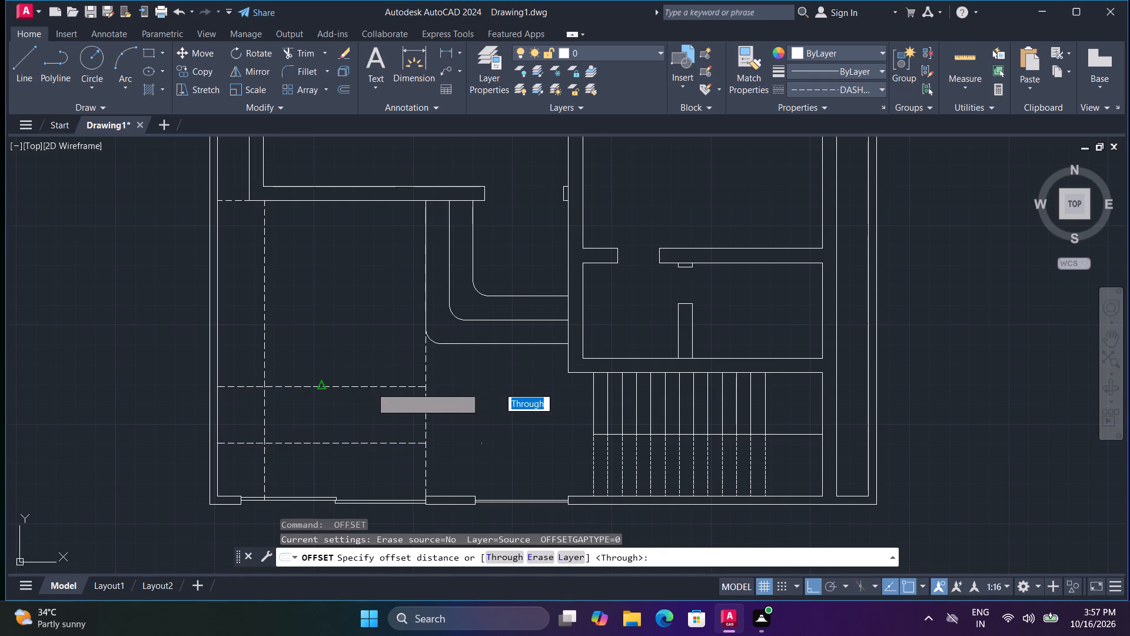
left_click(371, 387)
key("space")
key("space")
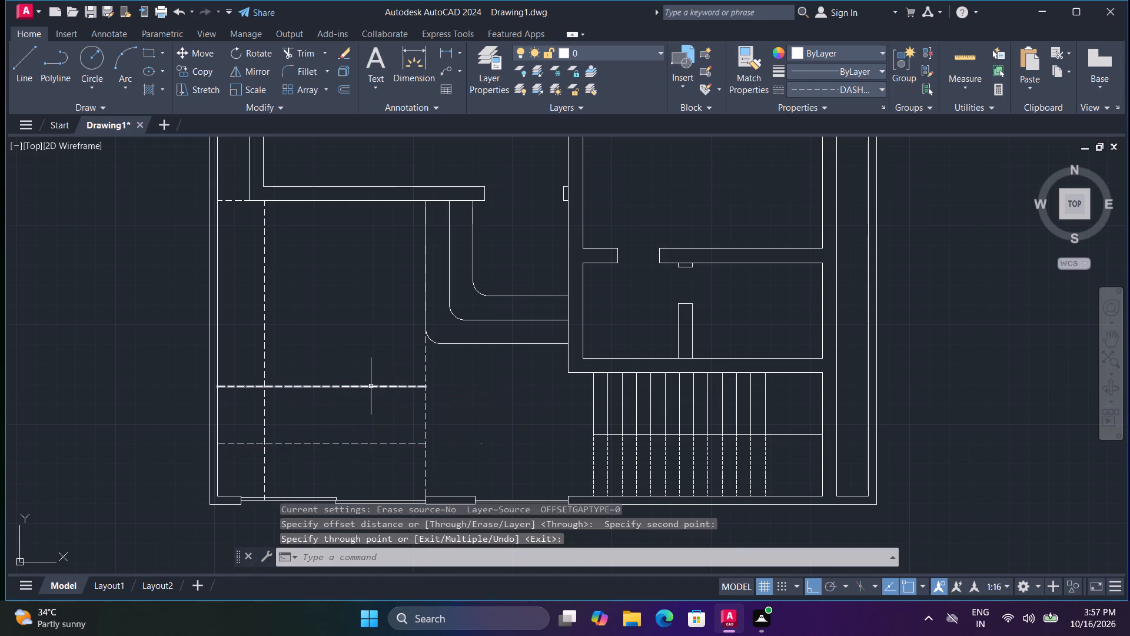
Offset the newest horizontal dashed line northward three successive times through picked points, starting about 3' away and ending just south of the partition.
key("space")
key("space")
left_click(371, 386)
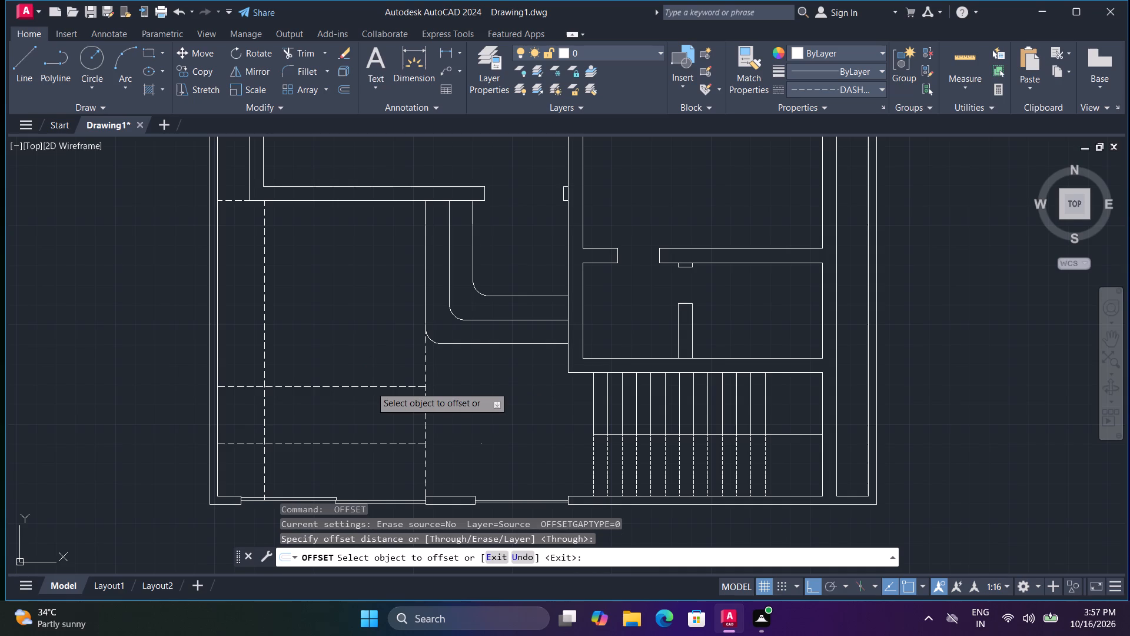
left_click(370, 388)
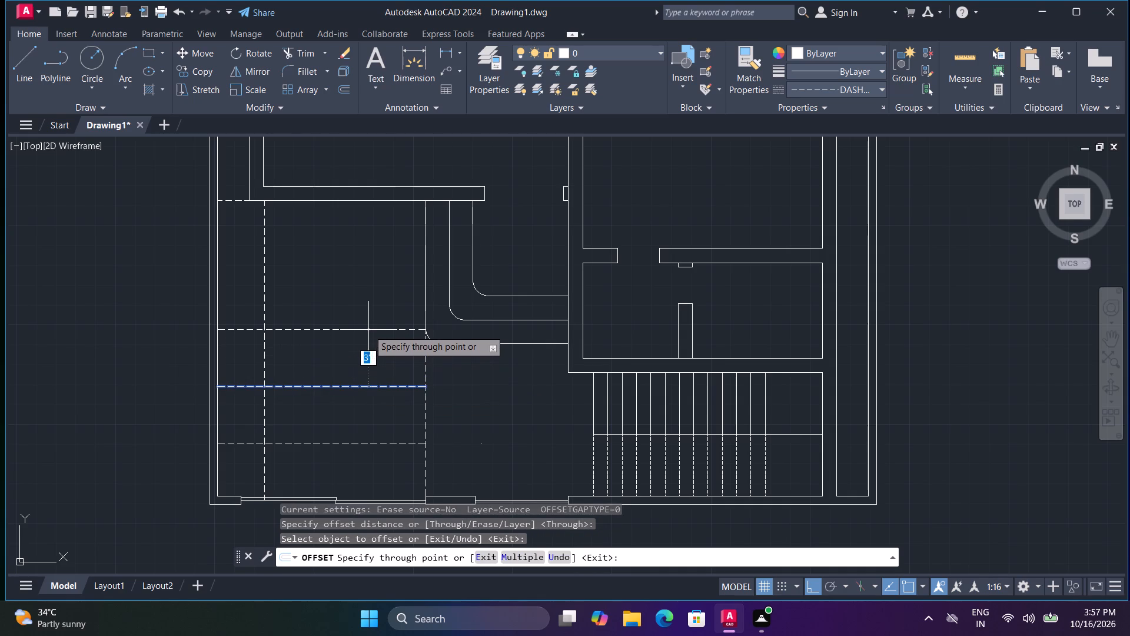
left_click(370, 330)
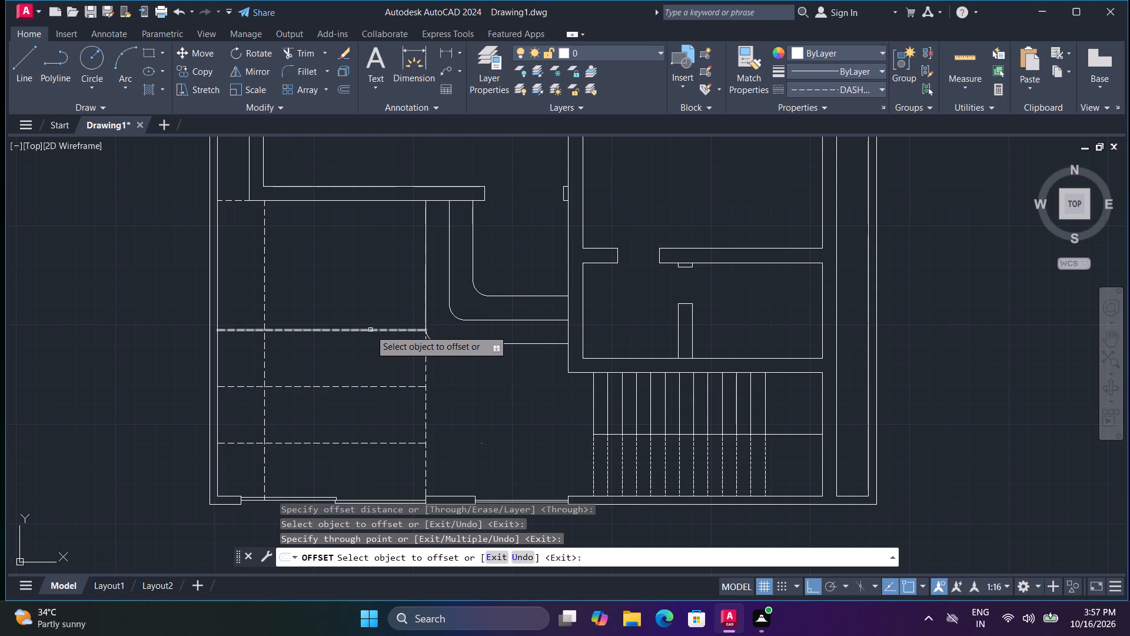
left_click(376, 330)
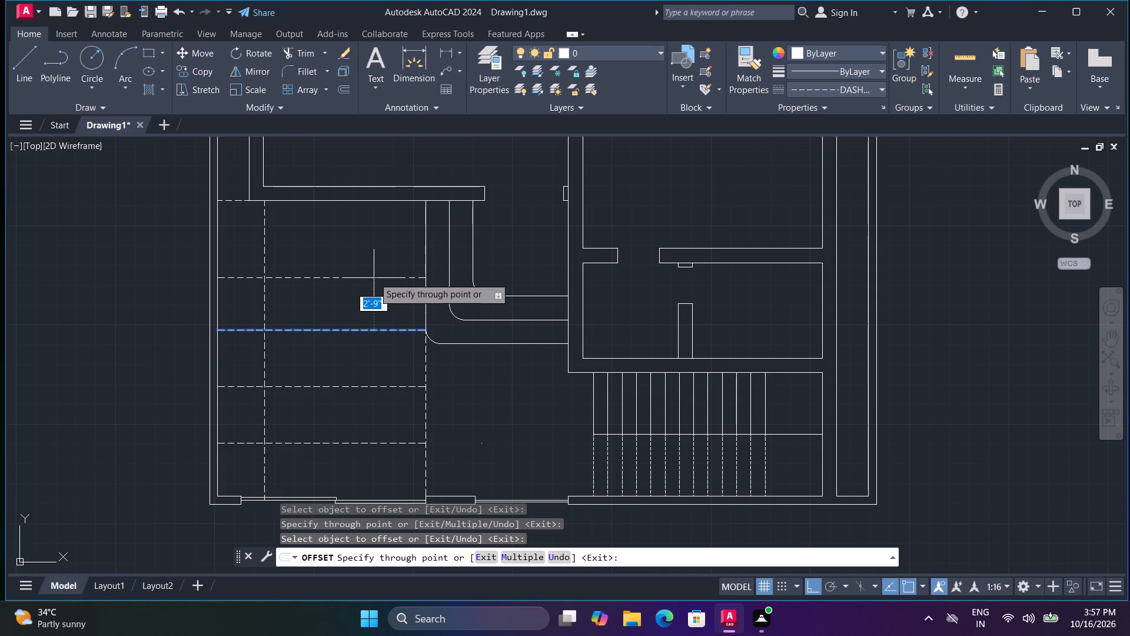
left_click(374, 274)
left_click(374, 274)
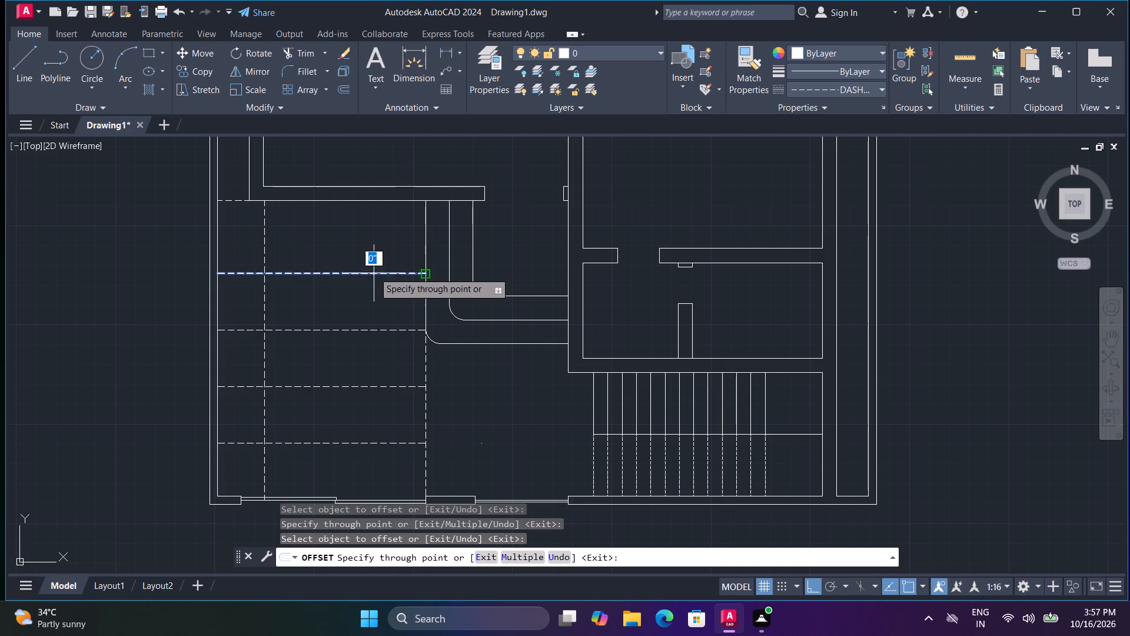
left_click(389, 226)
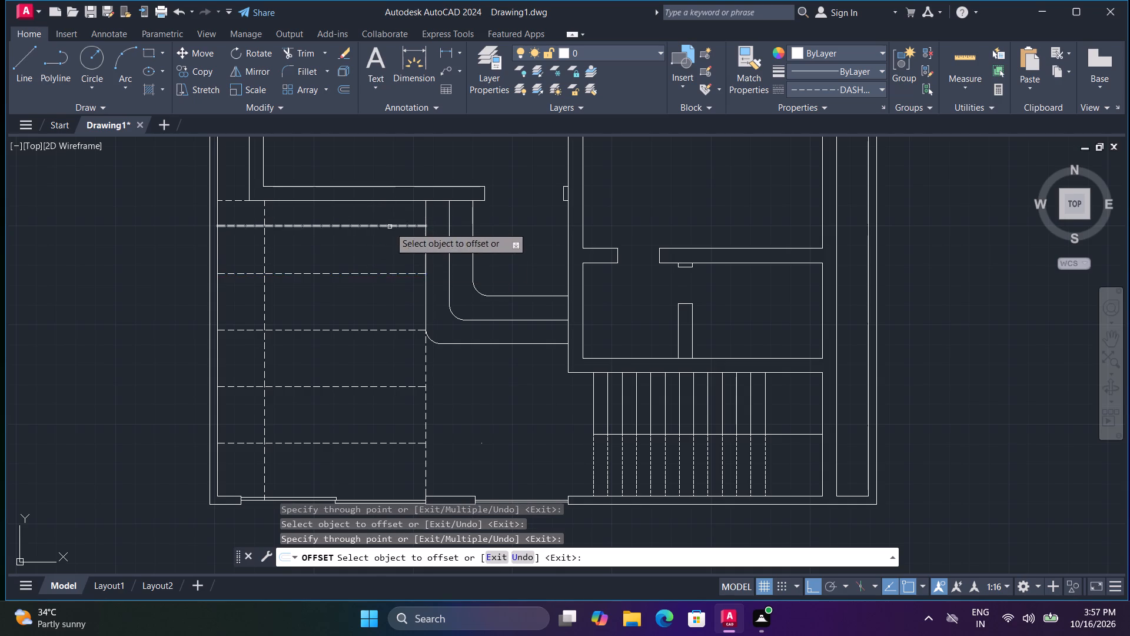
Offset the western vertical dashed line eastward, then offset the new copy about 2'-10" farther east through a picked point.
left_click(265, 349)
left_click(315, 363)
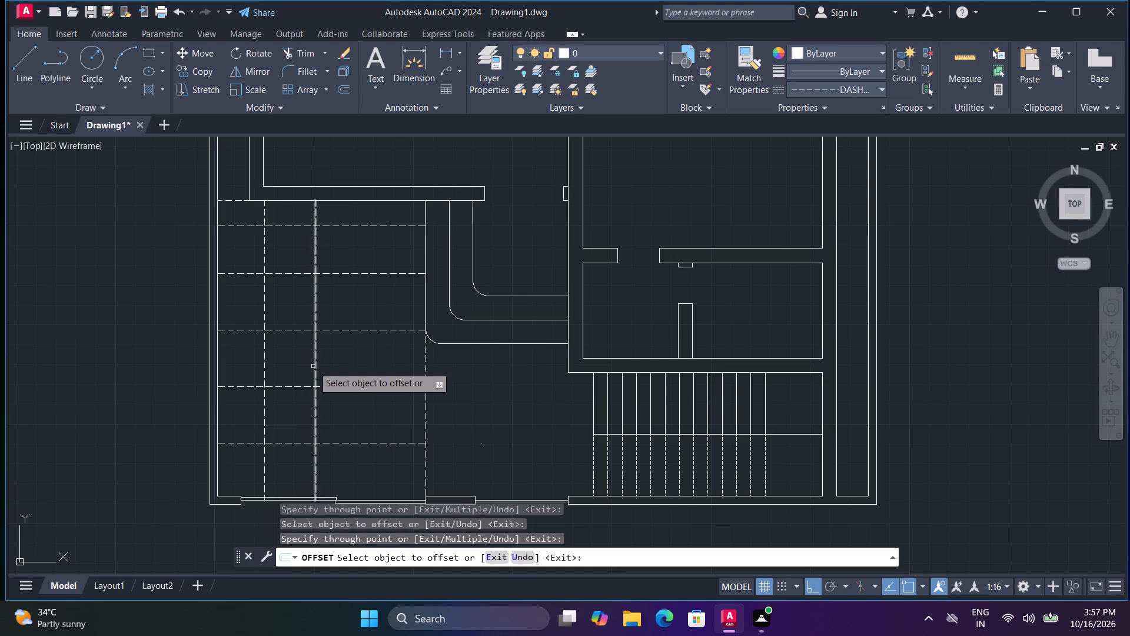
left_click(313, 366)
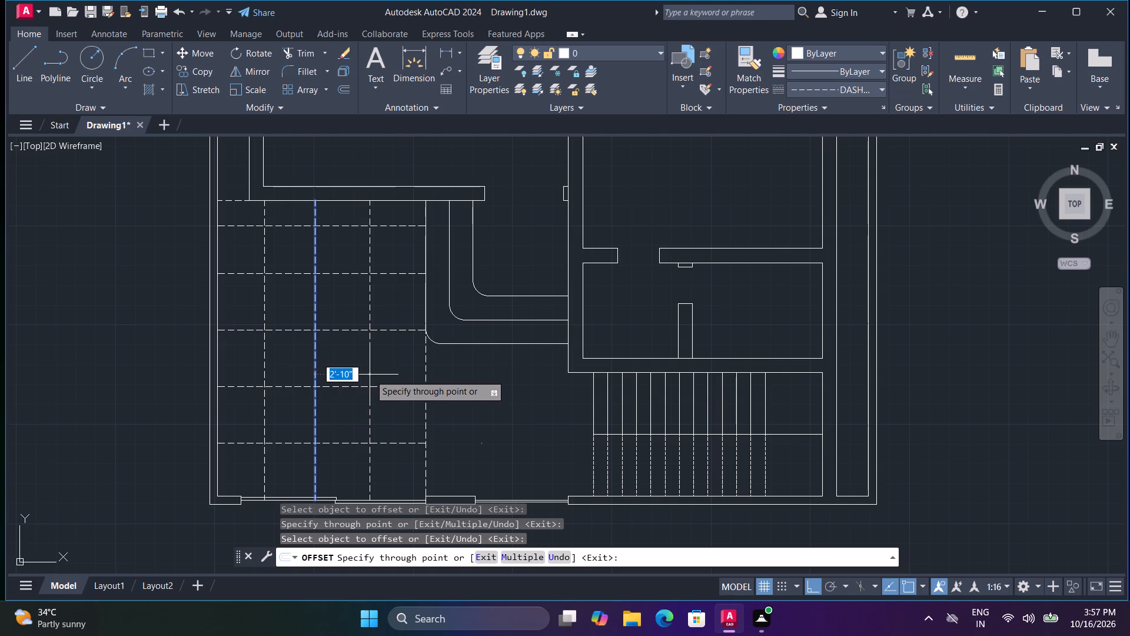
left_click(370, 375)
key("Escape")
Set the current linetype back to ByLayer.
scroll(370, 383, "down", 3)
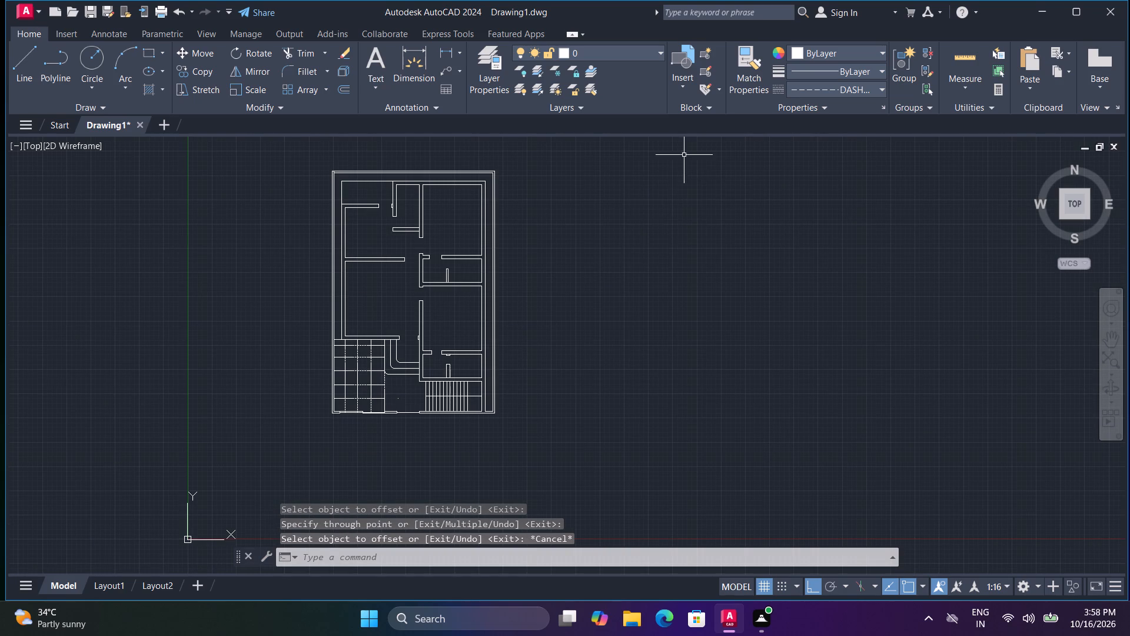
left_click(820, 90)
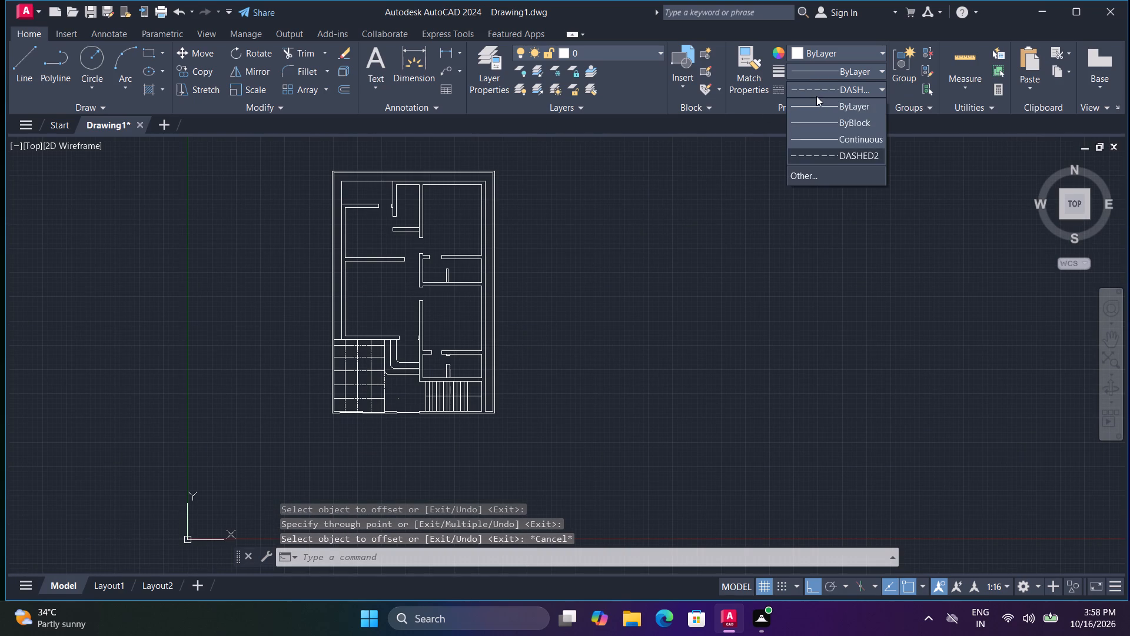
left_click(816, 107)
Erase the tiny stray object in the open area between the dashed grid and the staircase.
scroll(593, 363, "up", 2)
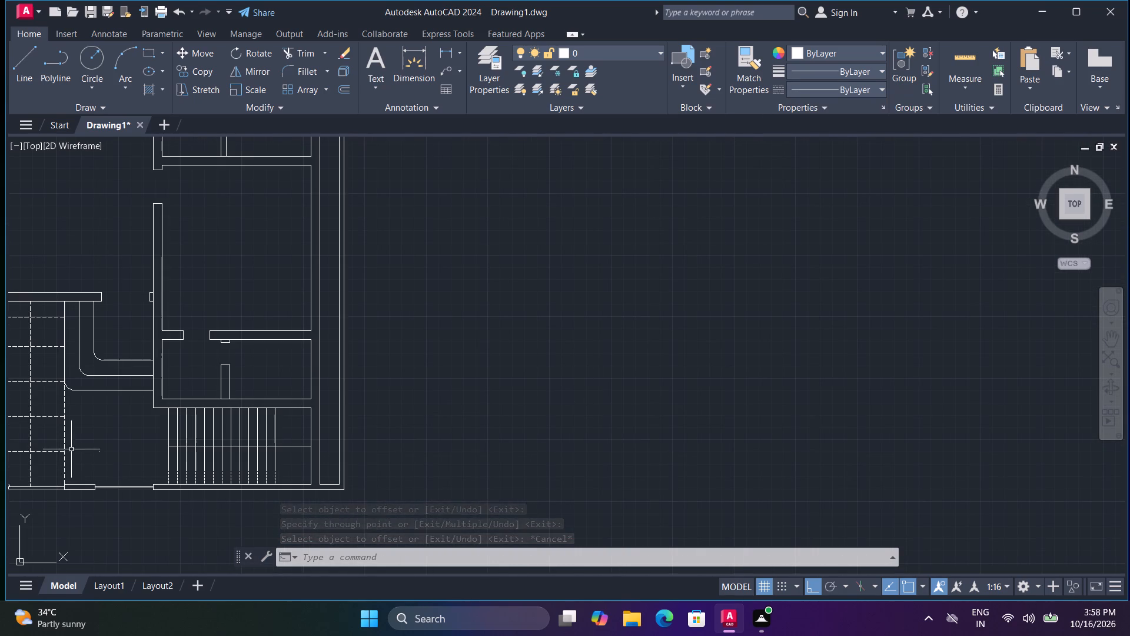
left_click(86, 448)
left_click(129, 462)
key("Delete")
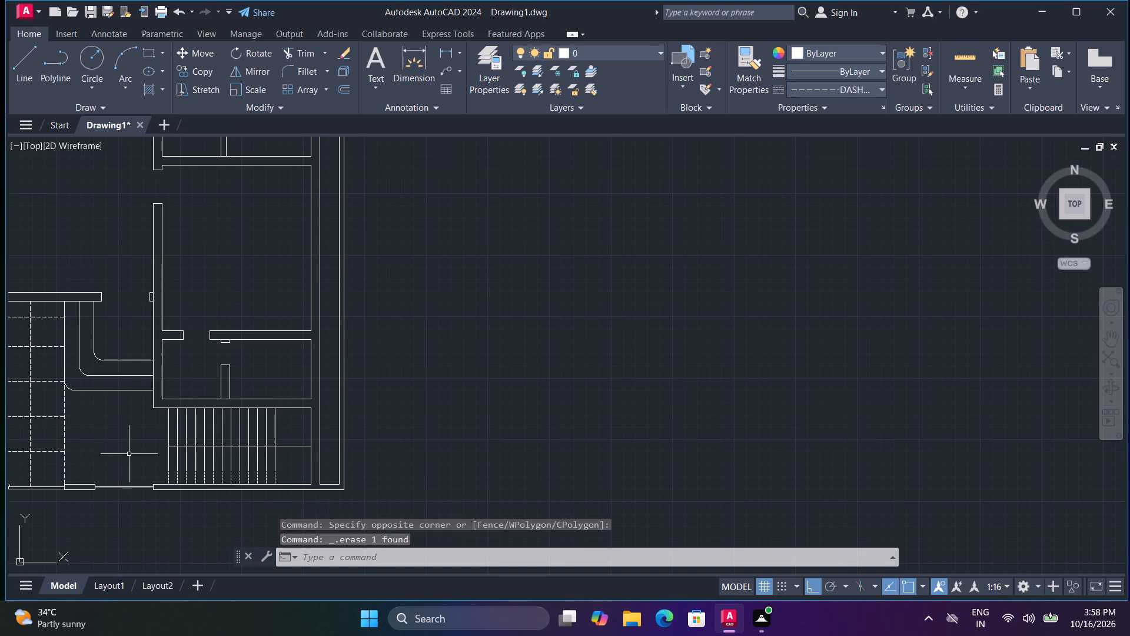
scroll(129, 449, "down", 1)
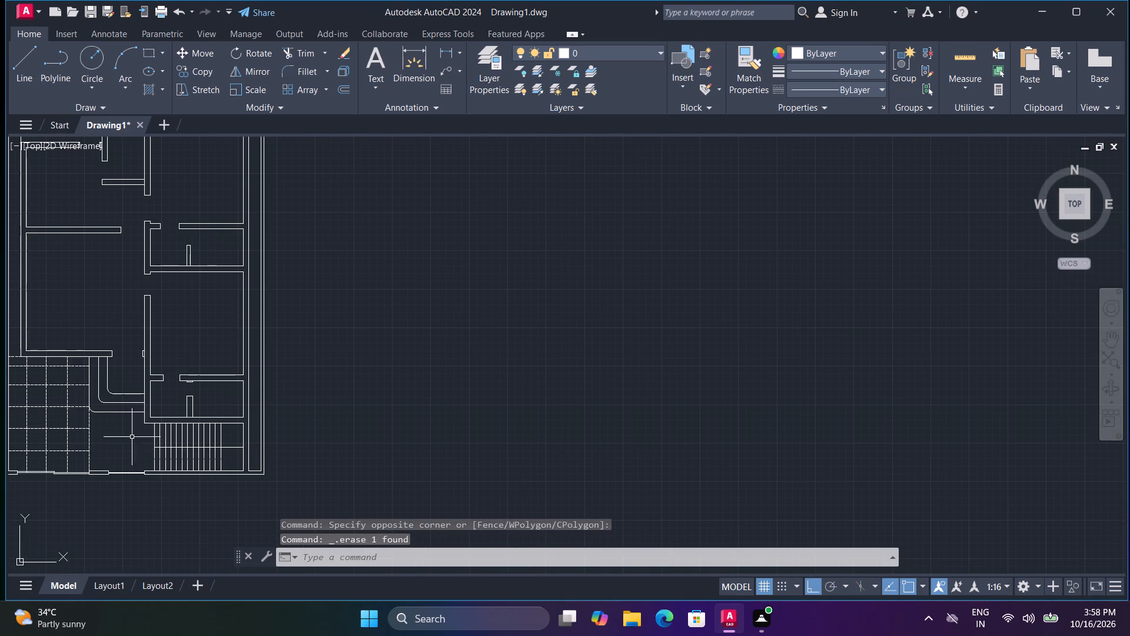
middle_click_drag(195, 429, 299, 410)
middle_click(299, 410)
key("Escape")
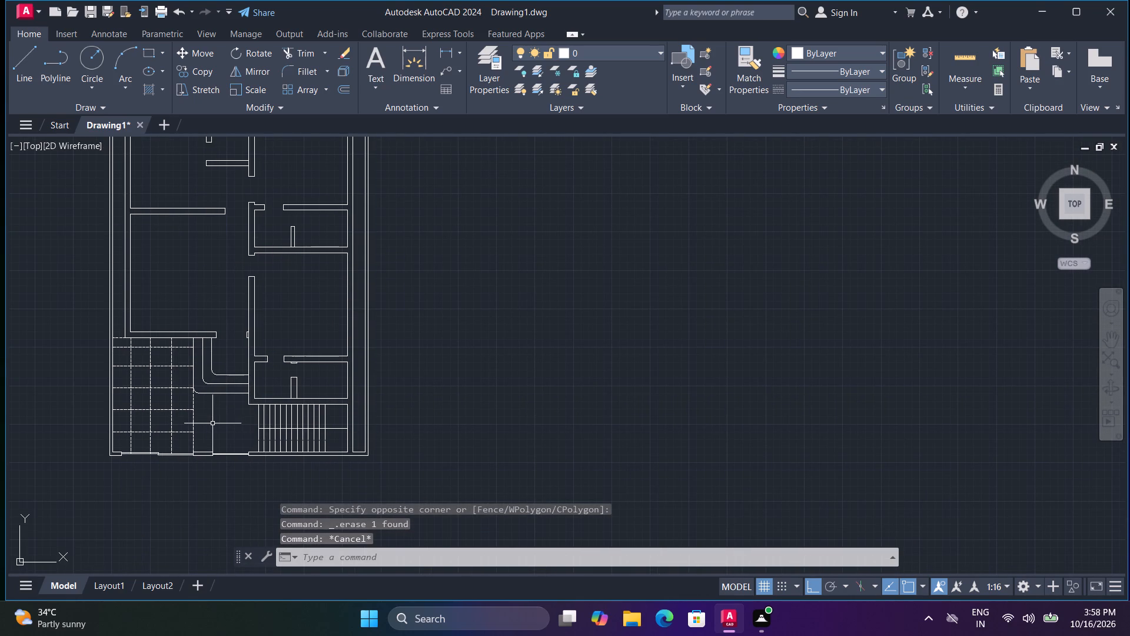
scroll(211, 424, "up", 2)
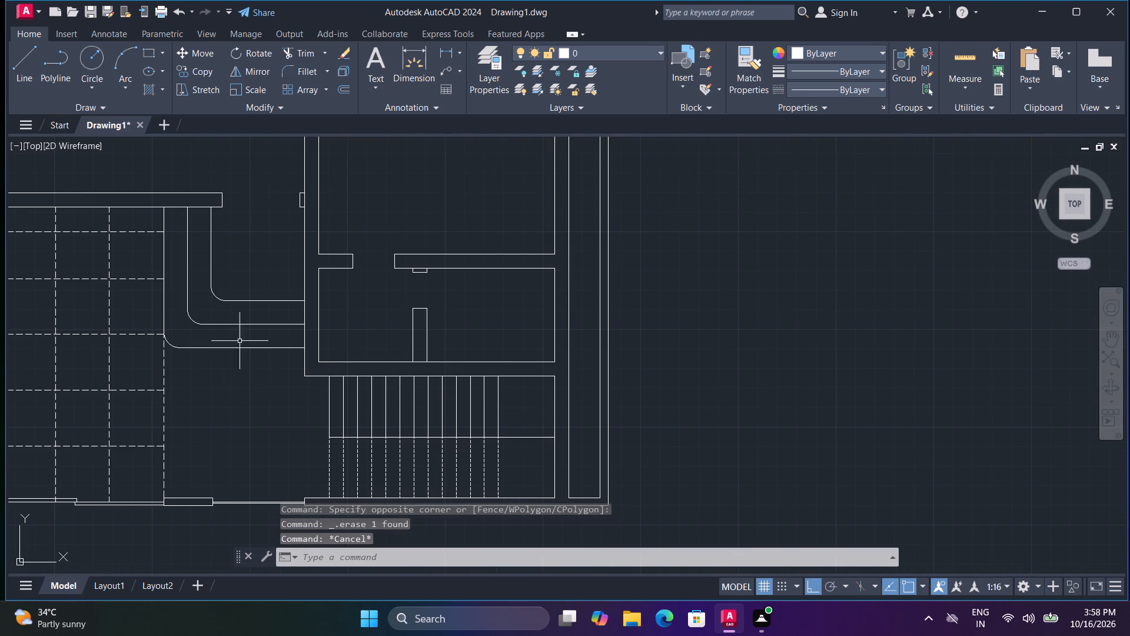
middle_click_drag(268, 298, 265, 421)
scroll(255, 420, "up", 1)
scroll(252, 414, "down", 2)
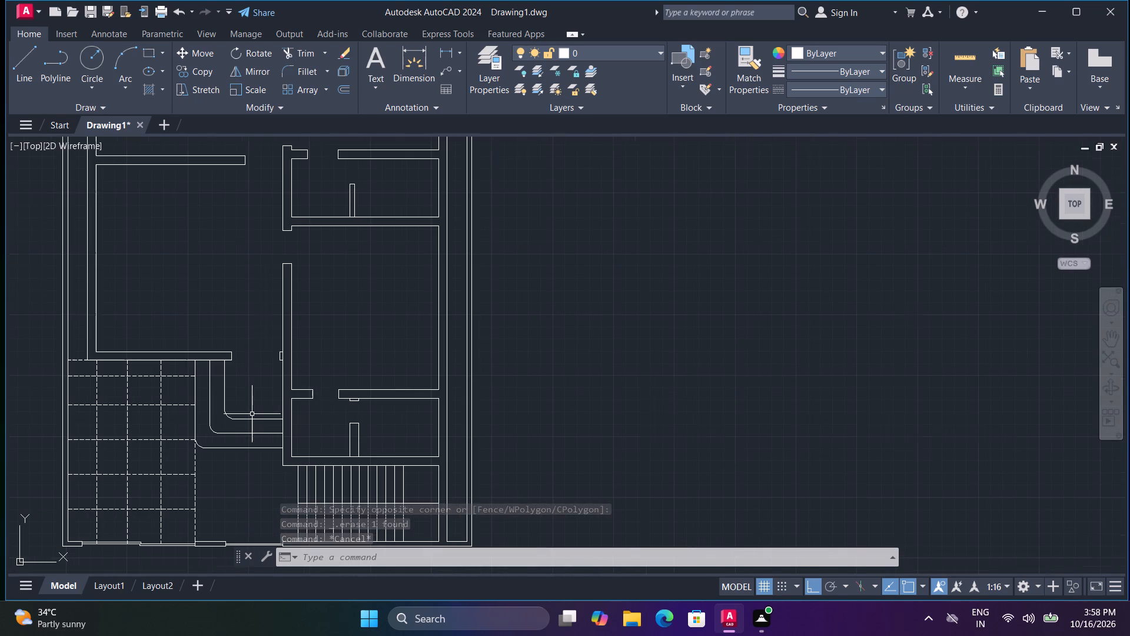
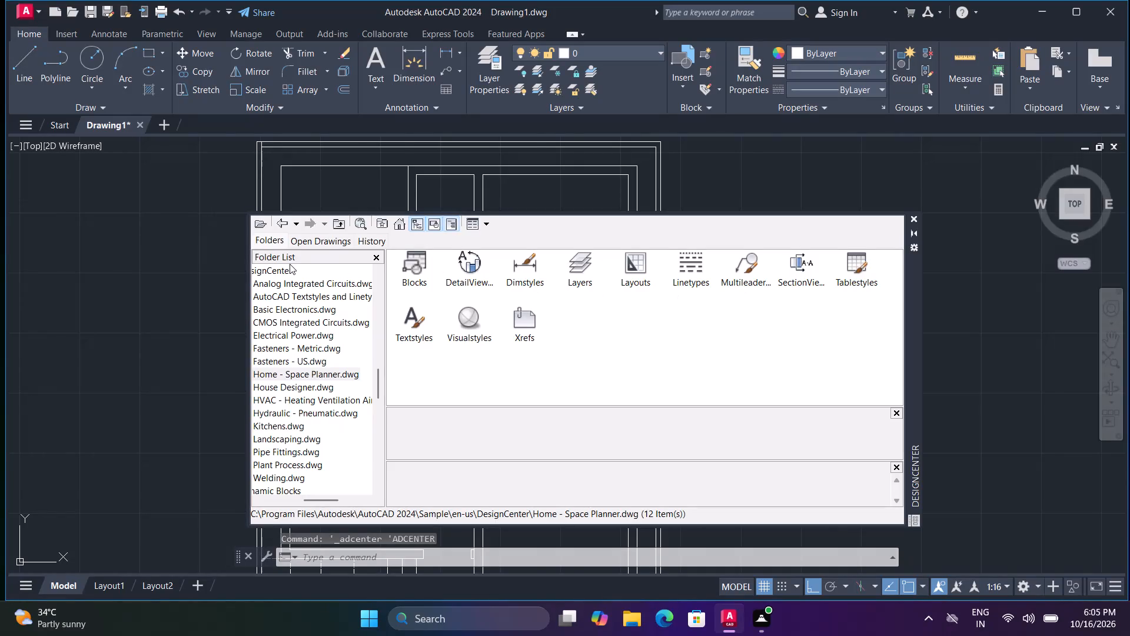
Insert the Bed - Queen block from the Home - Space Planner.dwg sample into the empty area east of the floor plan.
double_click(397, 267)
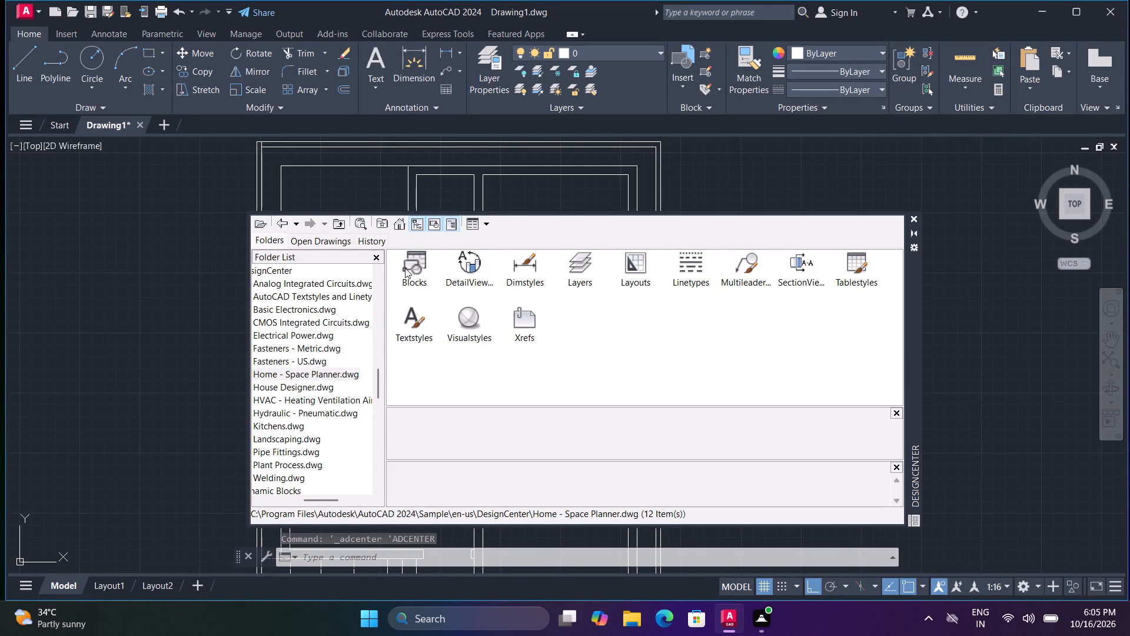
double_click(405, 268)
left_click_drag(414, 263, 723, 200)
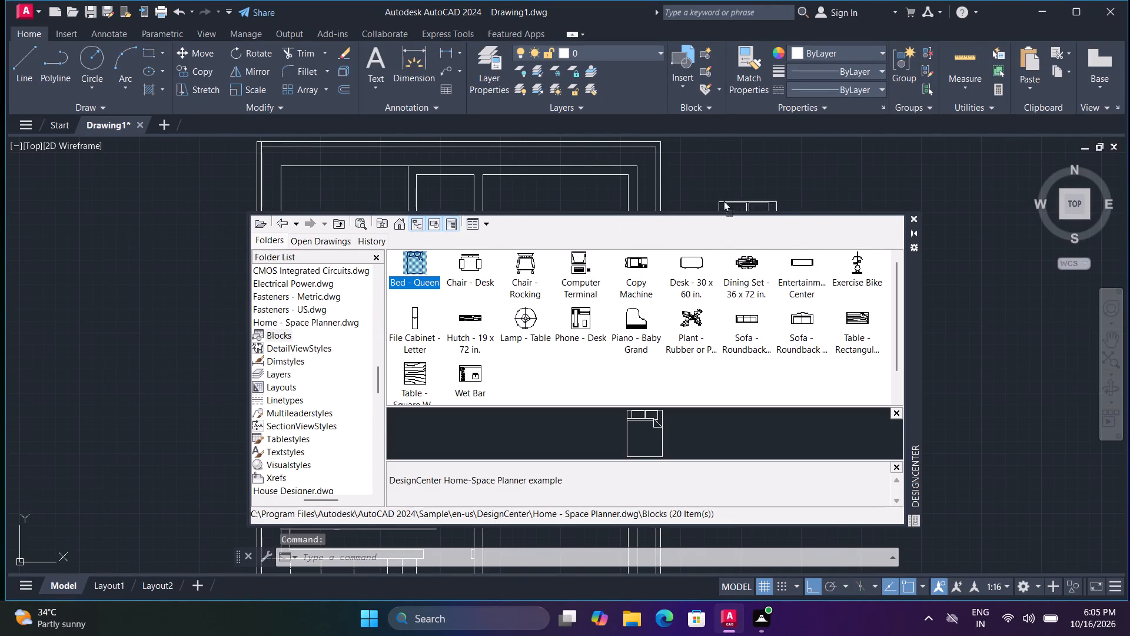
left_click_drag(723, 200, 752, 175)
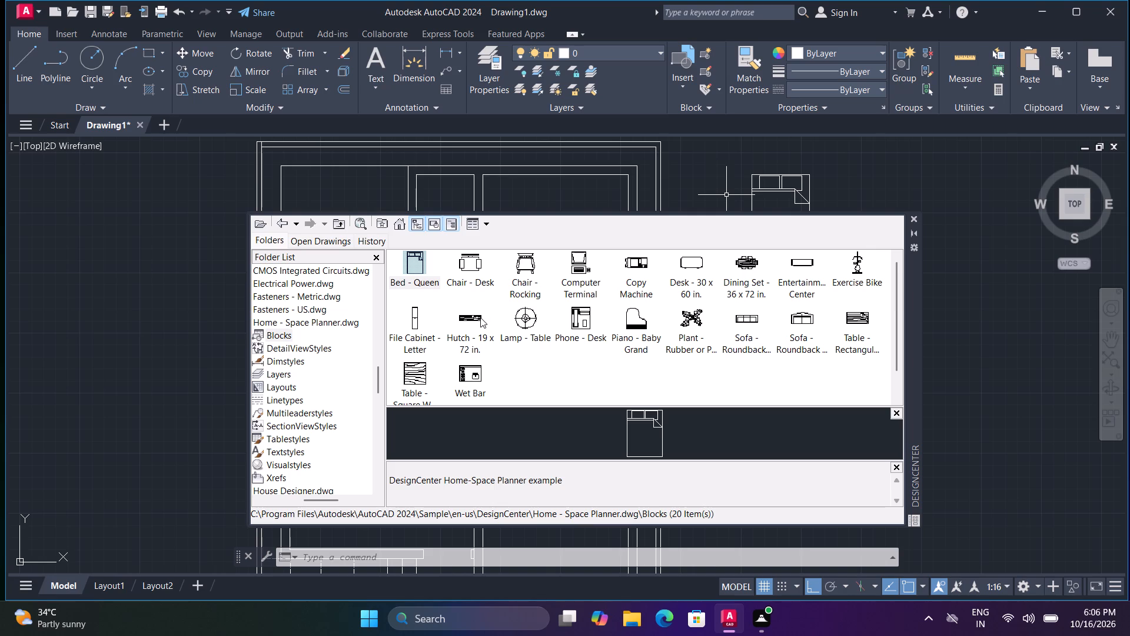
Insert the Hutch - 19 x 72 in., Entertainment Center and Table - Square Woodgrain 42 x 42 in. blocks east of the bed.
left_click_drag(480, 317, 861, 194)
left_click_drag(799, 266, 856, 158)
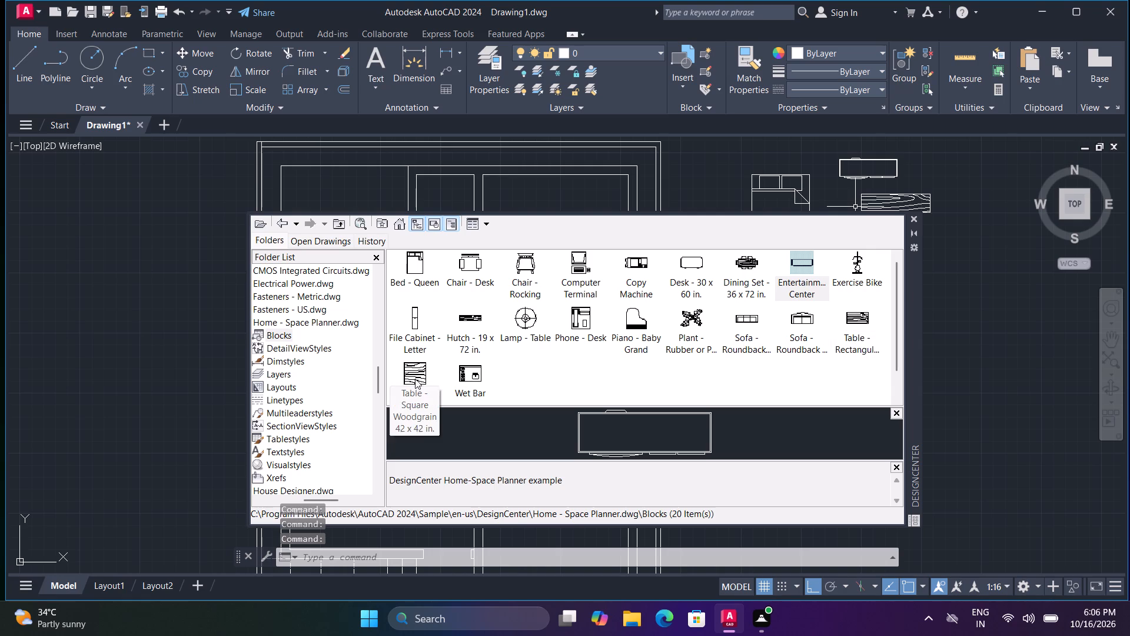
left_click_drag(415, 375, 943, 249)
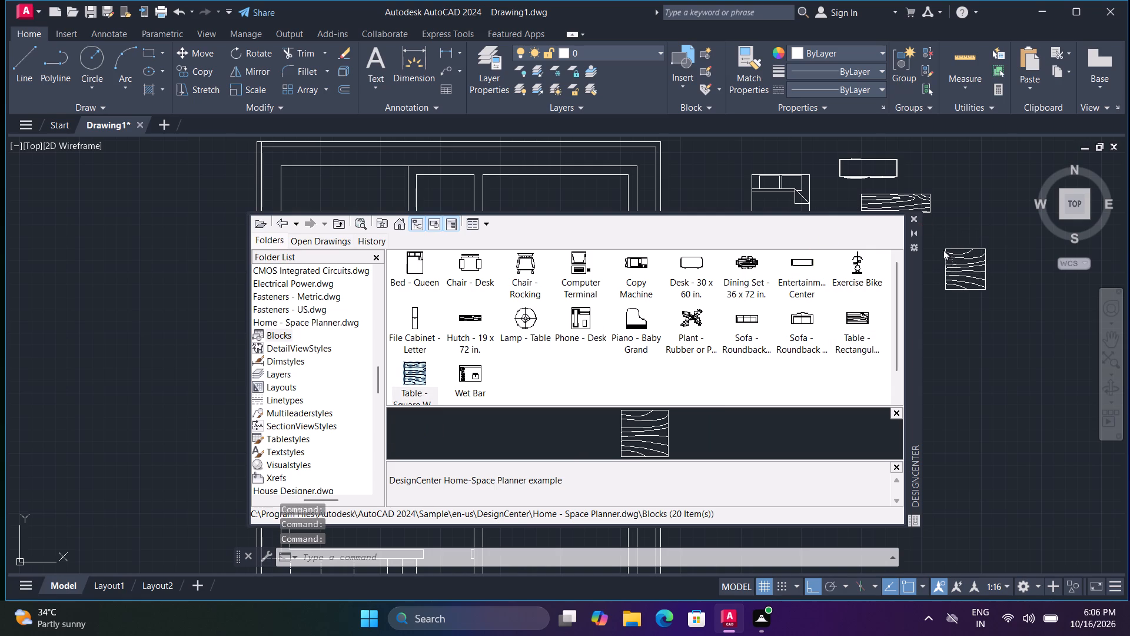
left_click_drag(943, 249, 939, 249)
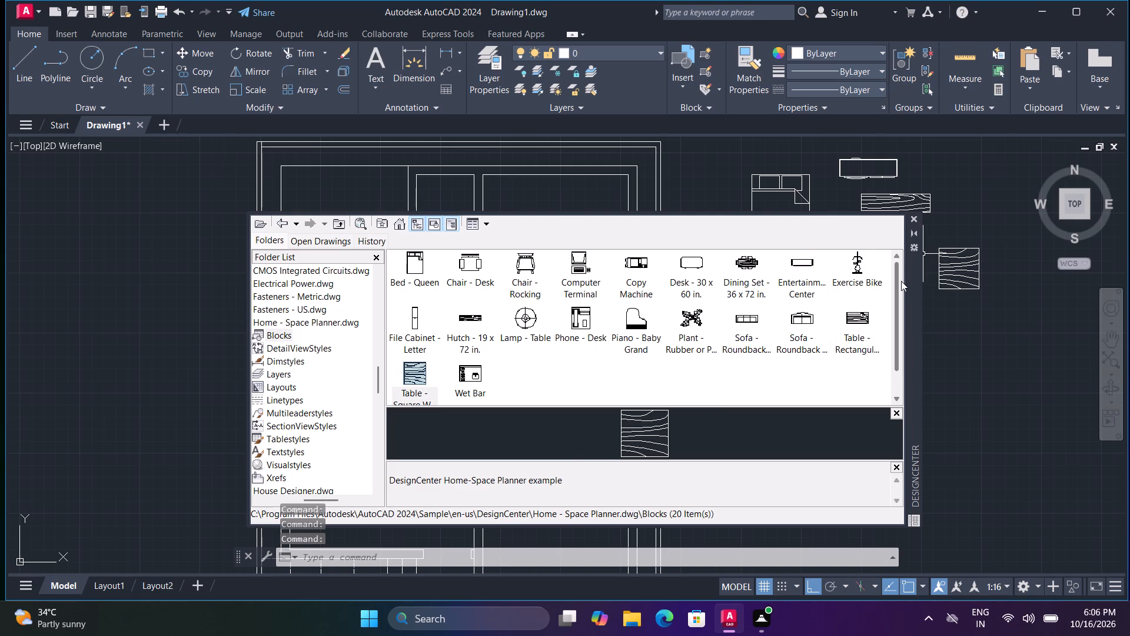
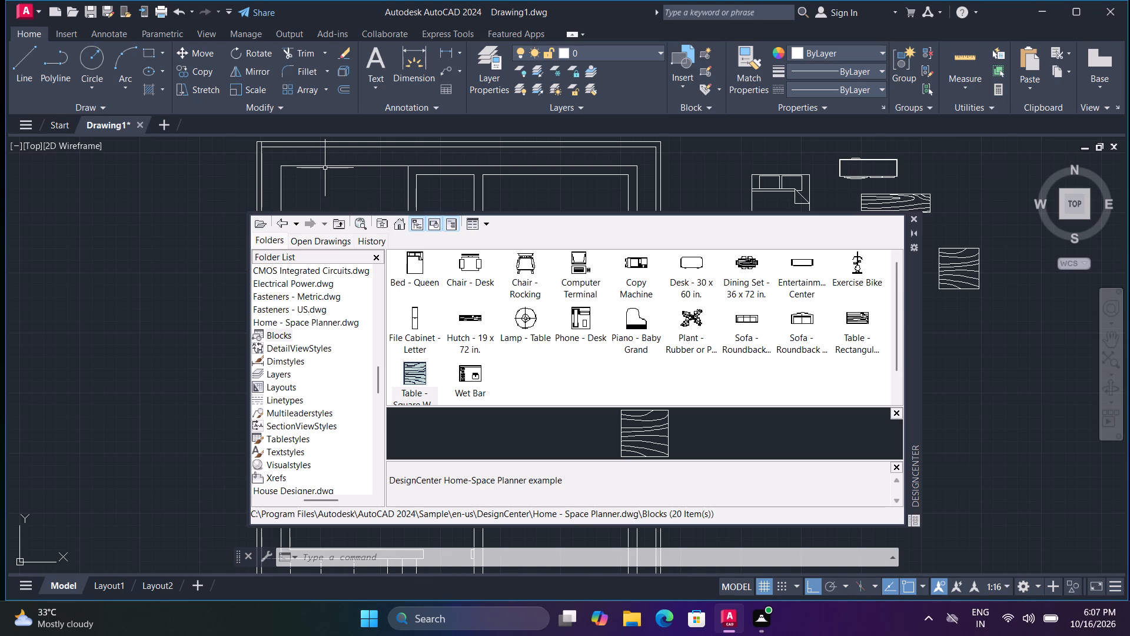
Insert the Sink-double - 36 in top and Range-Oven - 30 in top blocks from Kitchens.dwg south of the square woodgrain table.
left_click(286, 223)
left_click(286, 223)
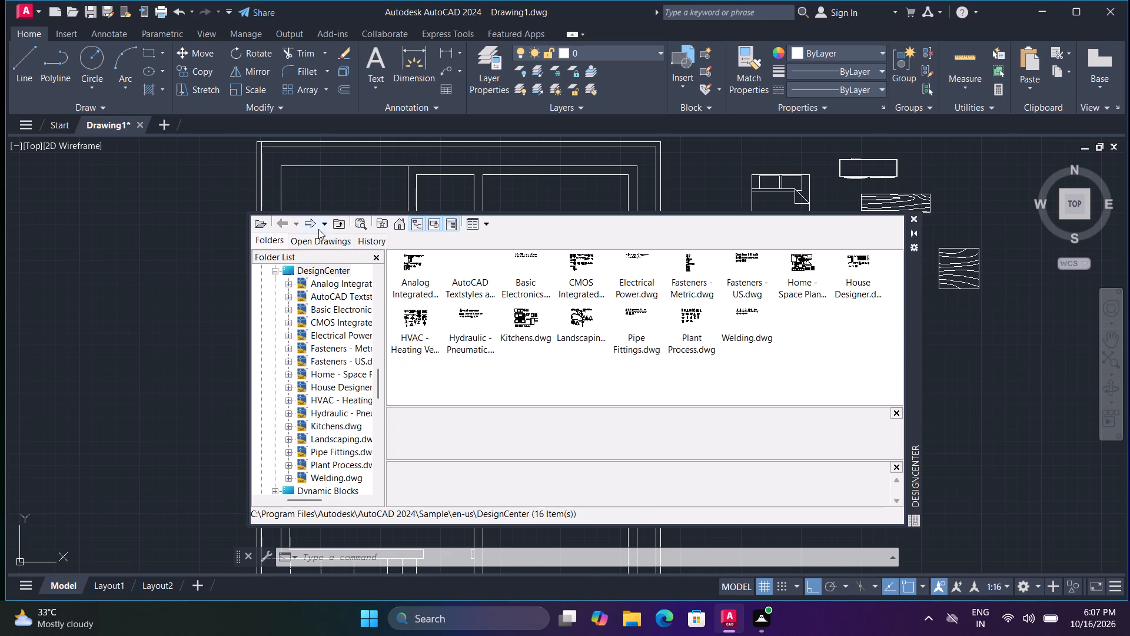
double_click(529, 316)
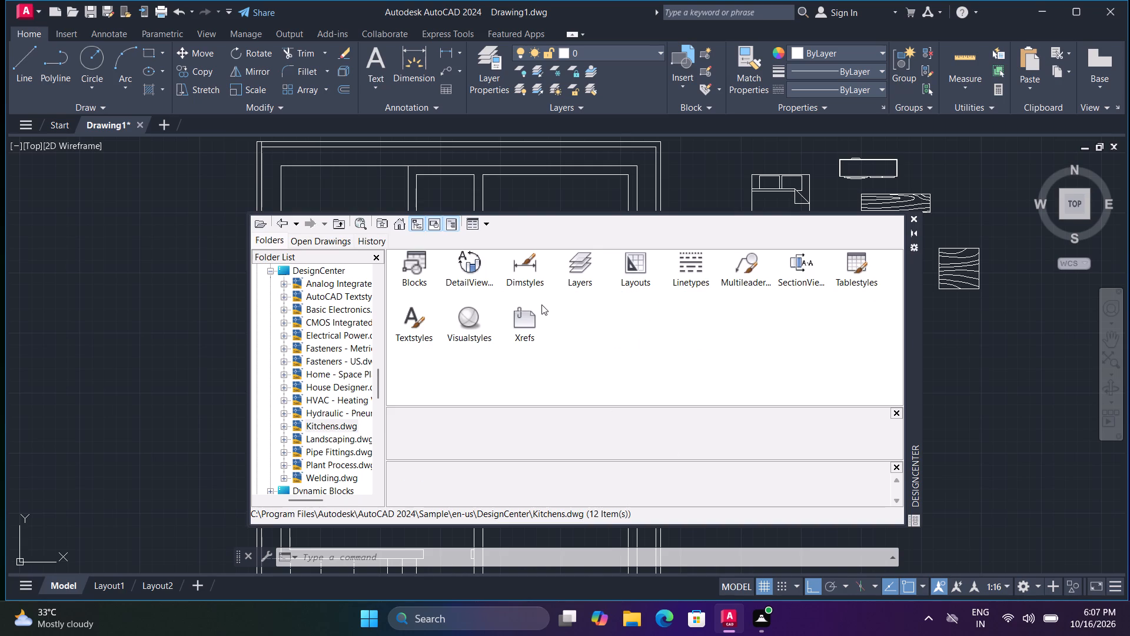
double_click(410, 270)
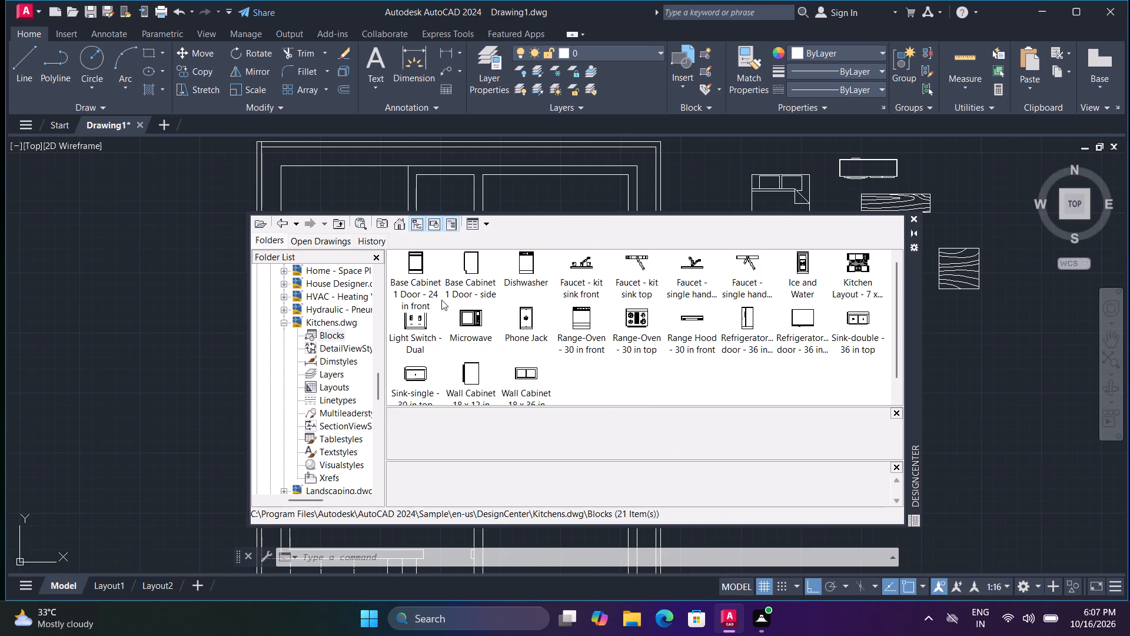
left_click_drag(850, 317, 922, 323)
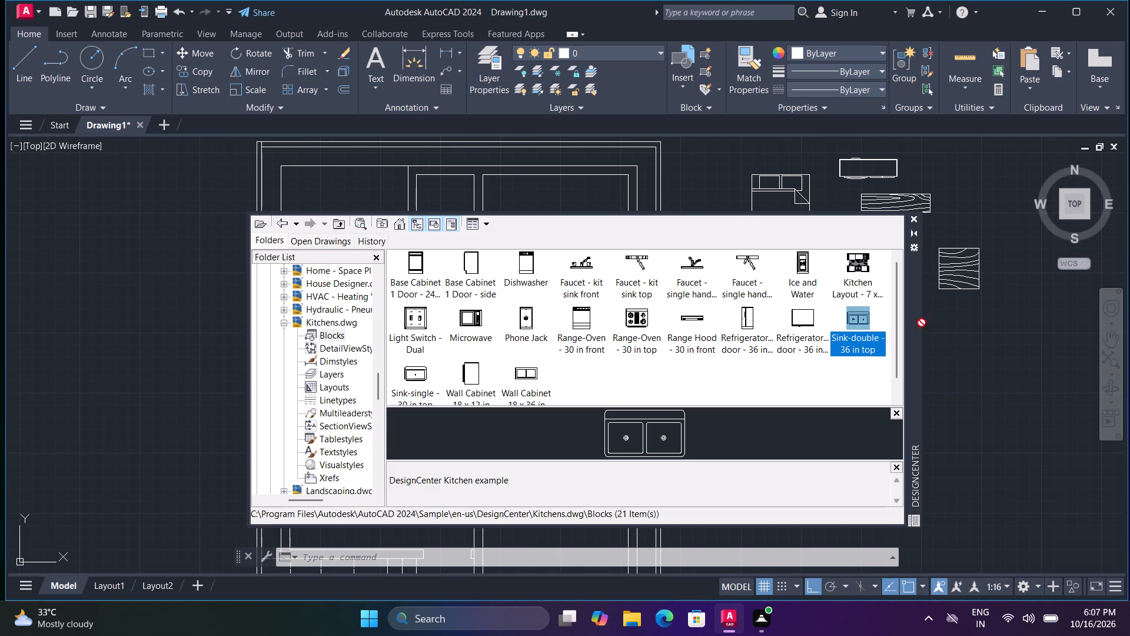
left_click_drag(922, 323, 950, 333)
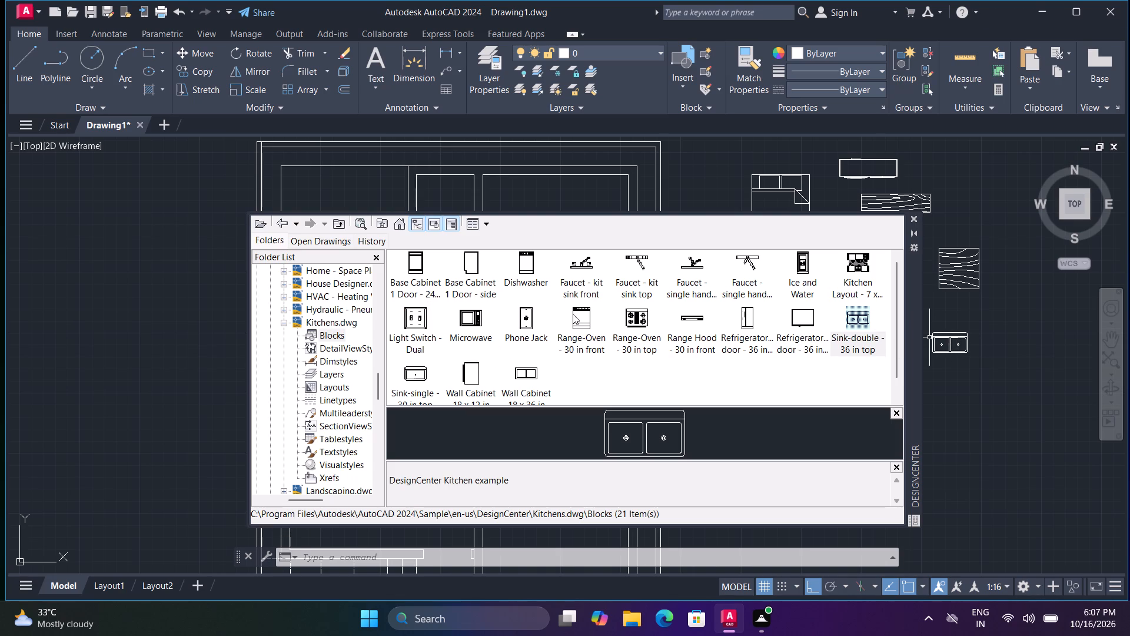
left_click_drag(632, 319, 692, 325)
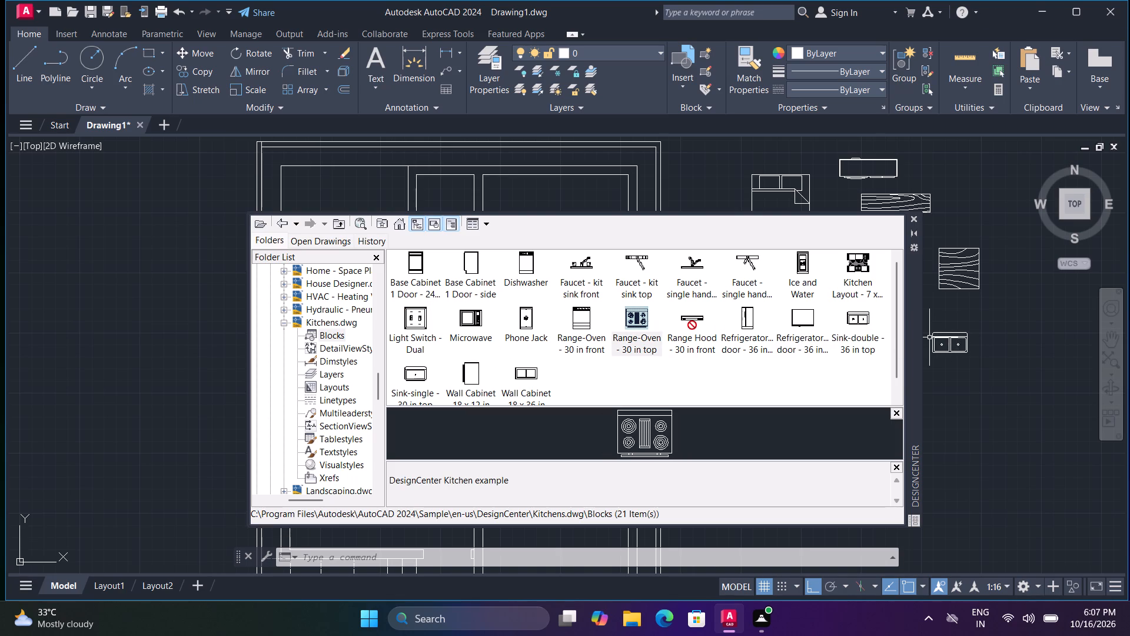
left_click_drag(692, 325, 982, 400)
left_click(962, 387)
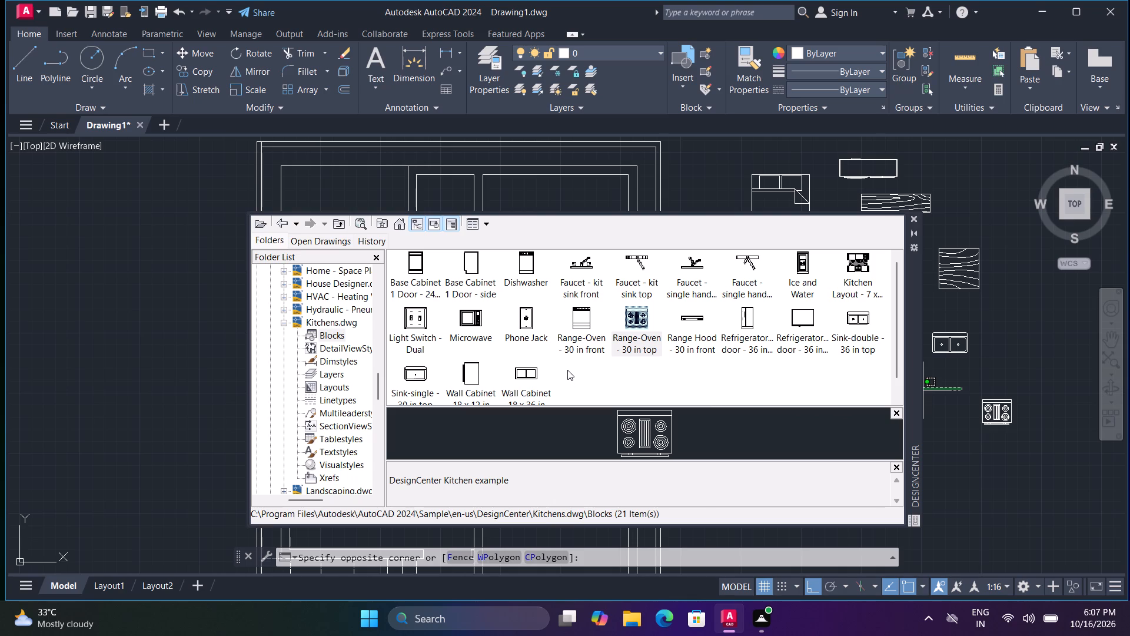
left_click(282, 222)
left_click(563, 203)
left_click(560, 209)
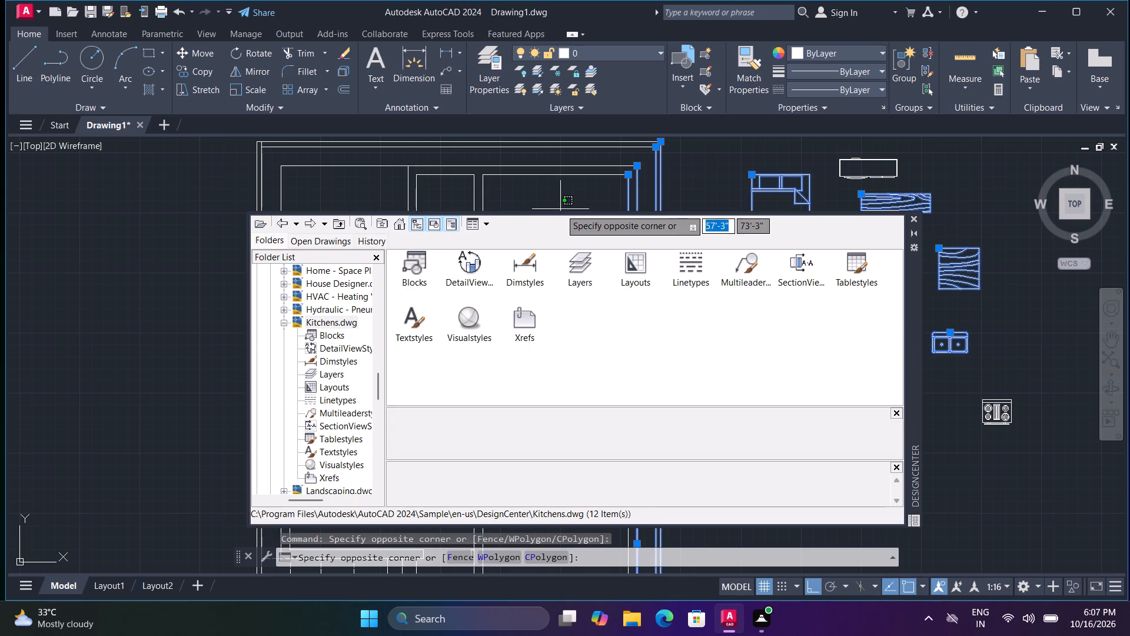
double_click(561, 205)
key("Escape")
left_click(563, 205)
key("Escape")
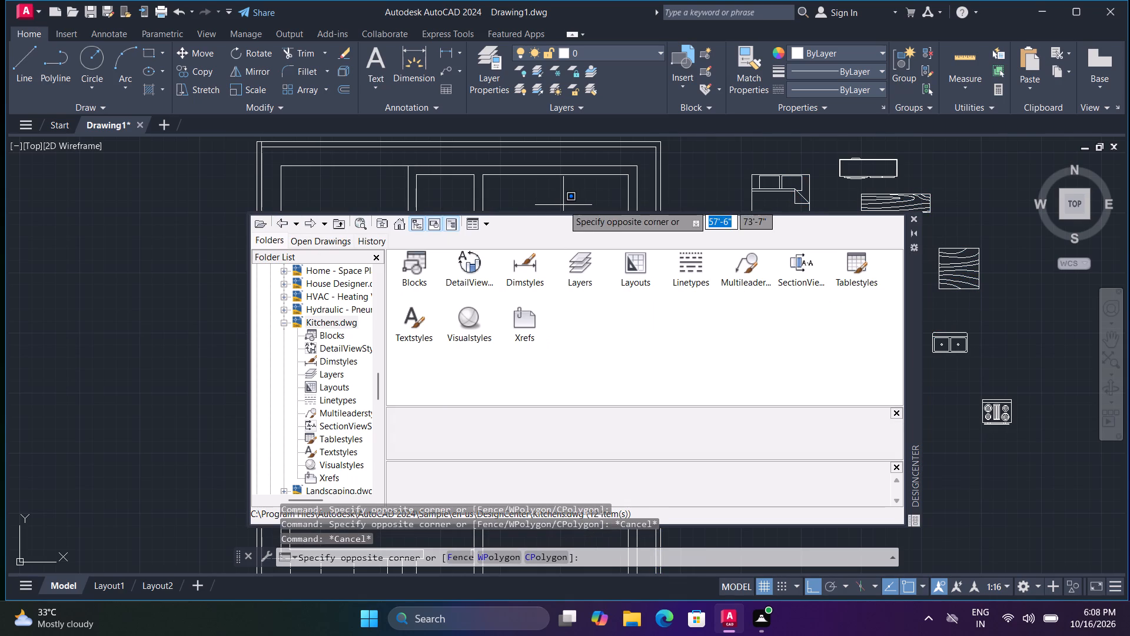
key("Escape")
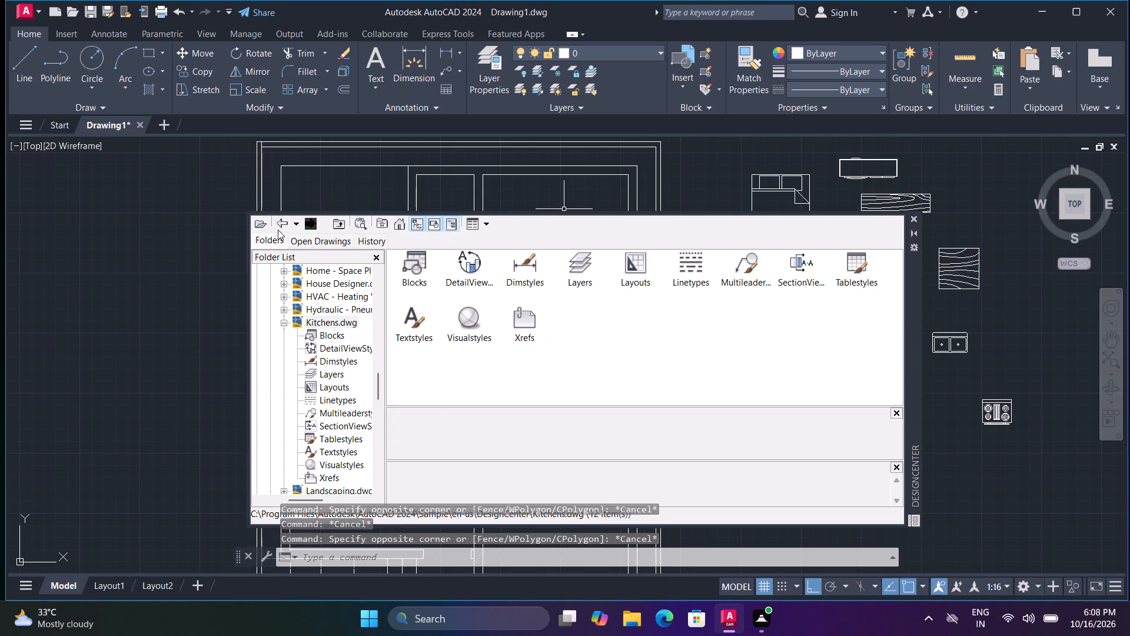
Insert the Toilet - top and Sink - Oval top blocks from House Designer.dwg, north and southeast of the square woodgrain table.
left_click(277, 230)
double_click(576, 314)
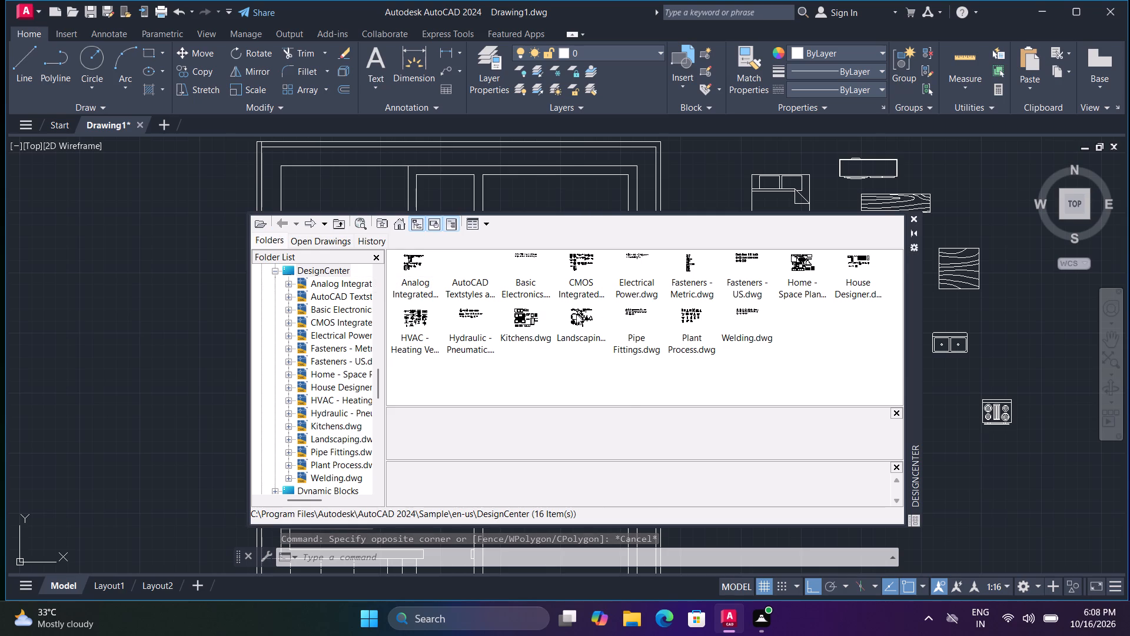
double_click(420, 267)
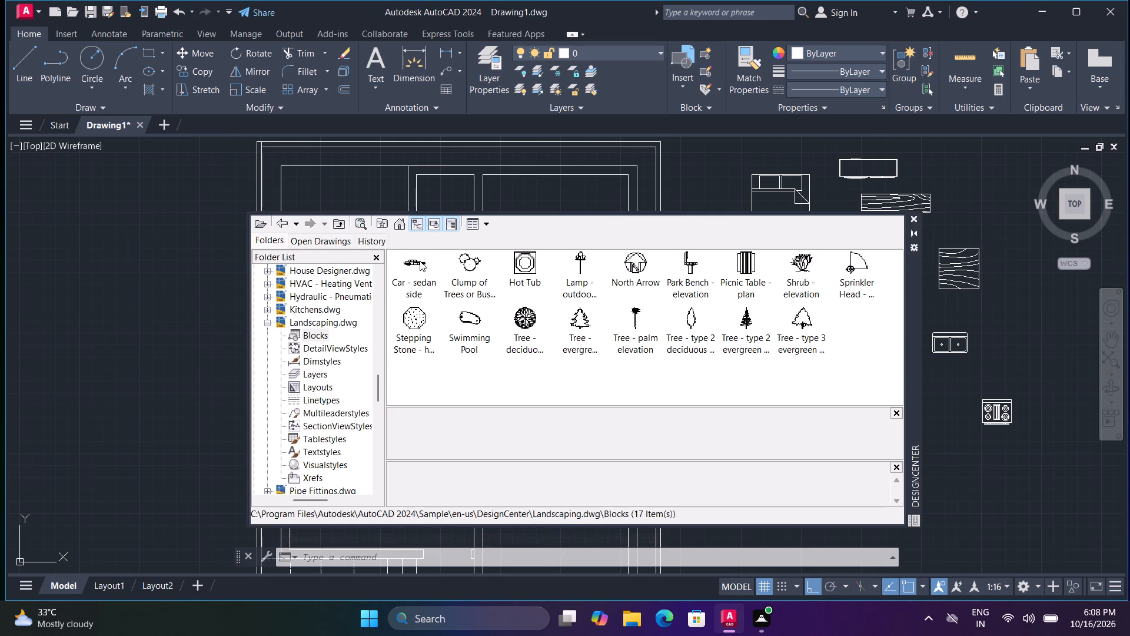
left_click(281, 219)
left_click(281, 219)
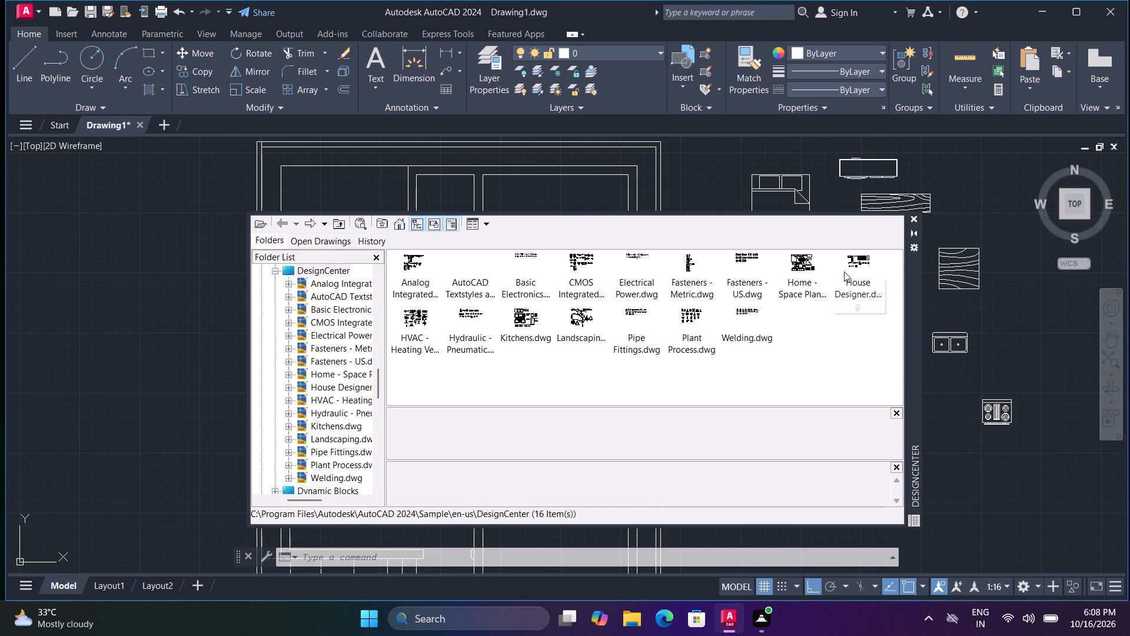
double_click(849, 267)
double_click(429, 267)
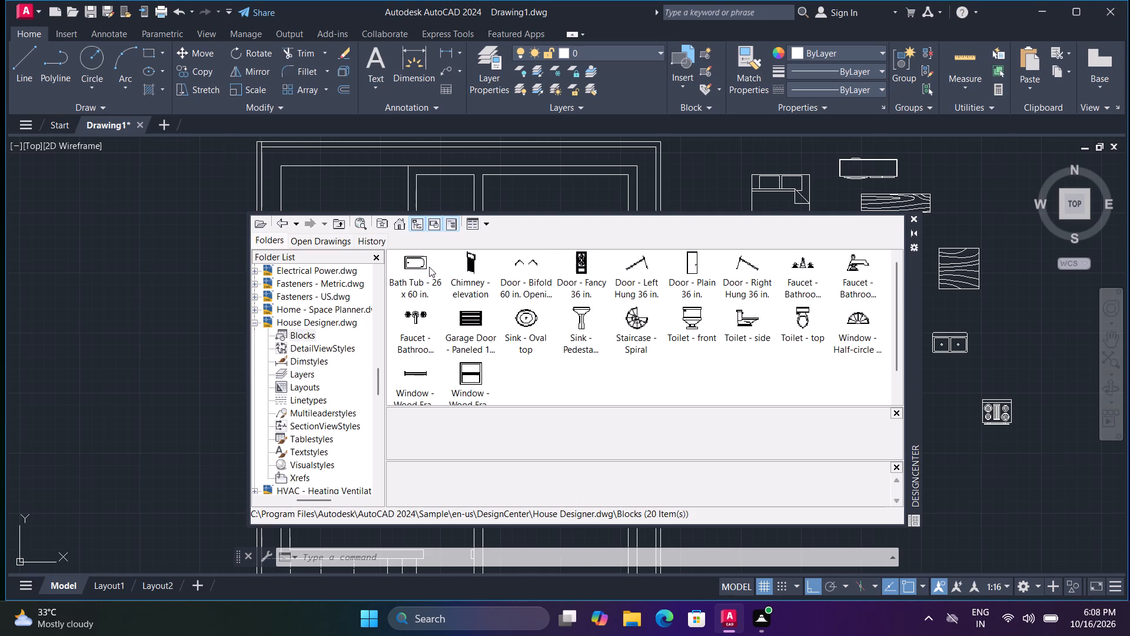
left_click_drag(800, 322, 915, 256)
left_click_drag(915, 256, 996, 164)
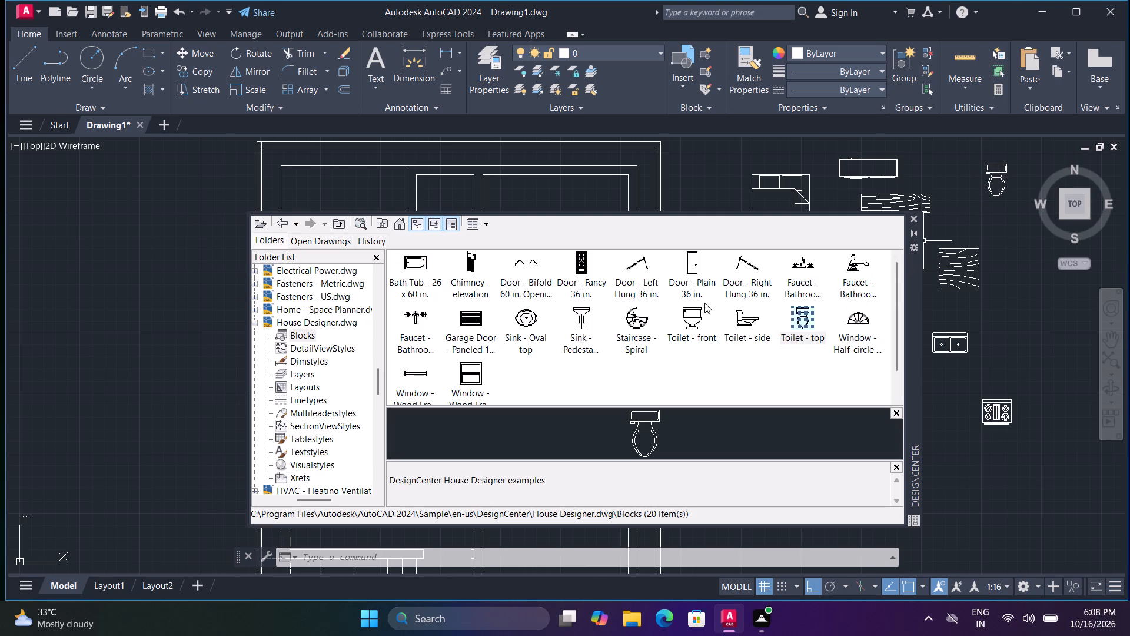
left_click_drag(531, 320, 750, 314)
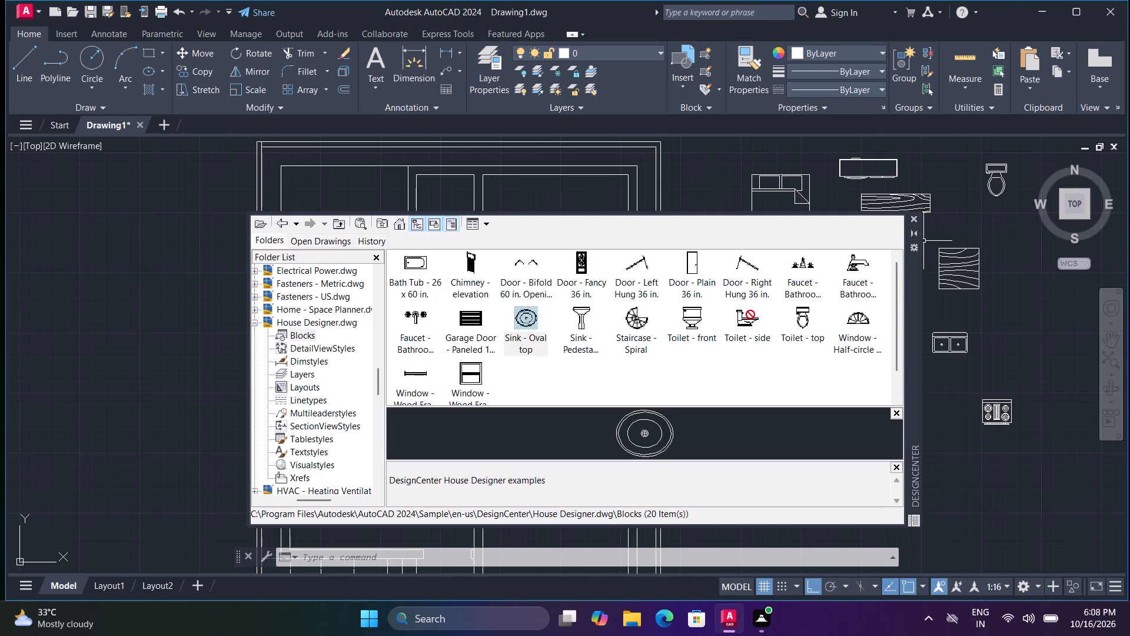
left_click_drag(750, 314, 1004, 319)
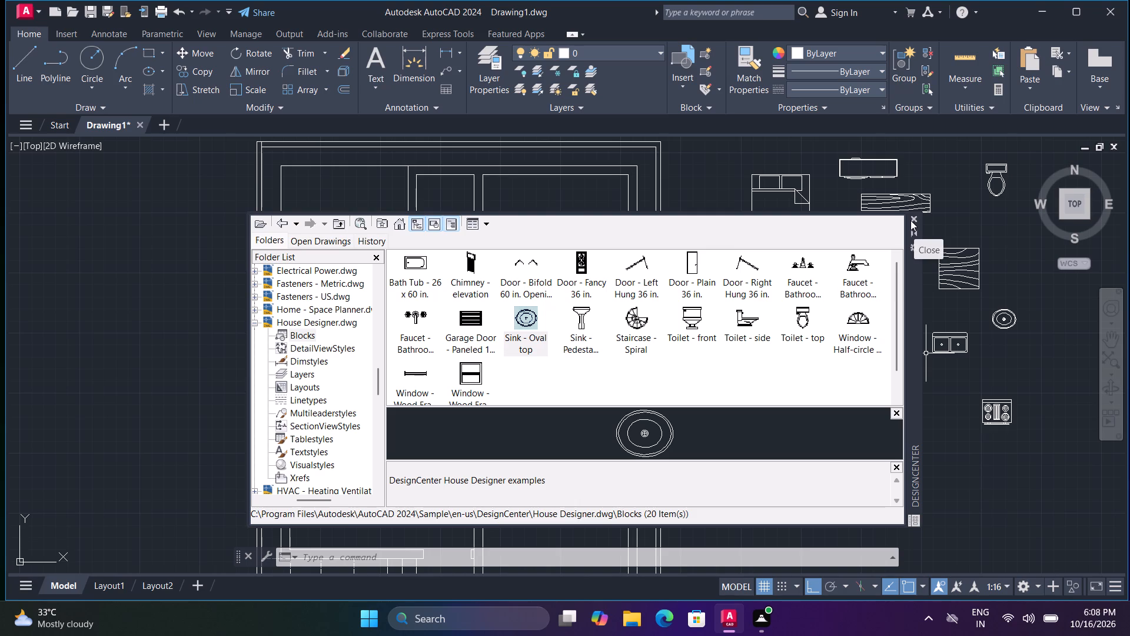
Insert the Faucet - Bathroom top block from House Designer.dwg between the double sink and the range, and close DesignCenter.
left_click(283, 222)
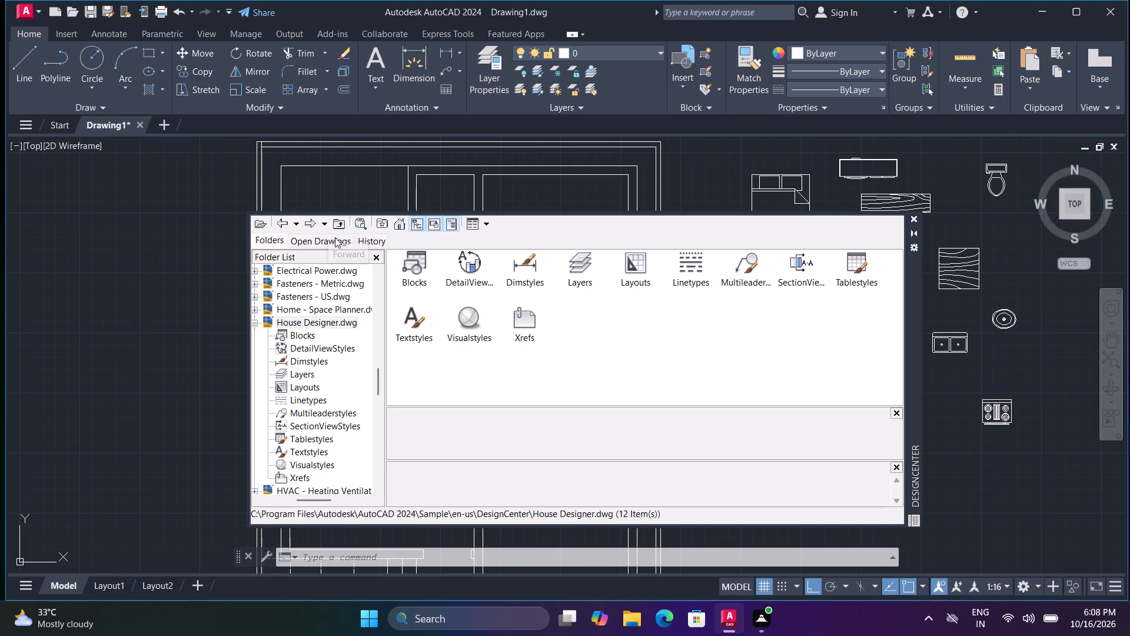
double_click(406, 260)
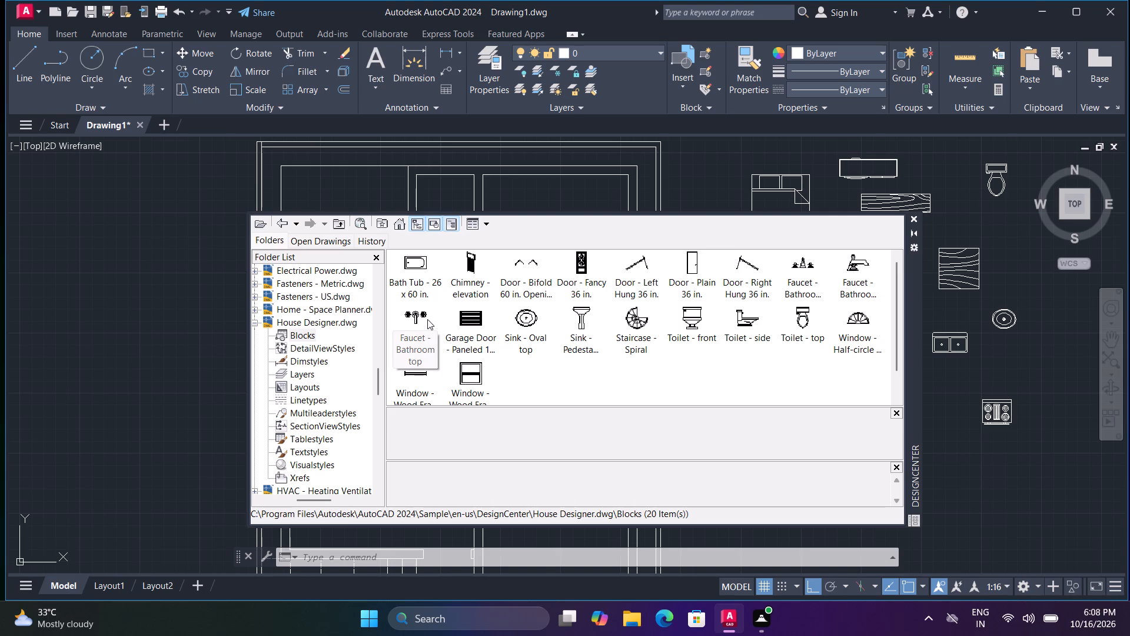
scroll(422, 319, "up", 1)
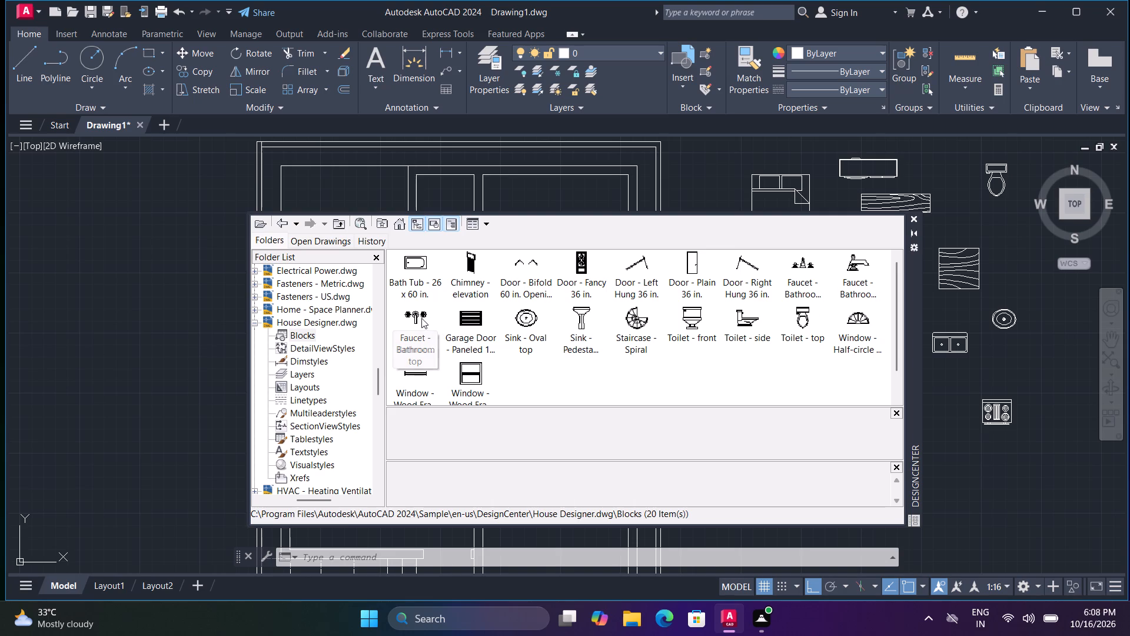
scroll(421, 318, "up", 1)
left_click(423, 310)
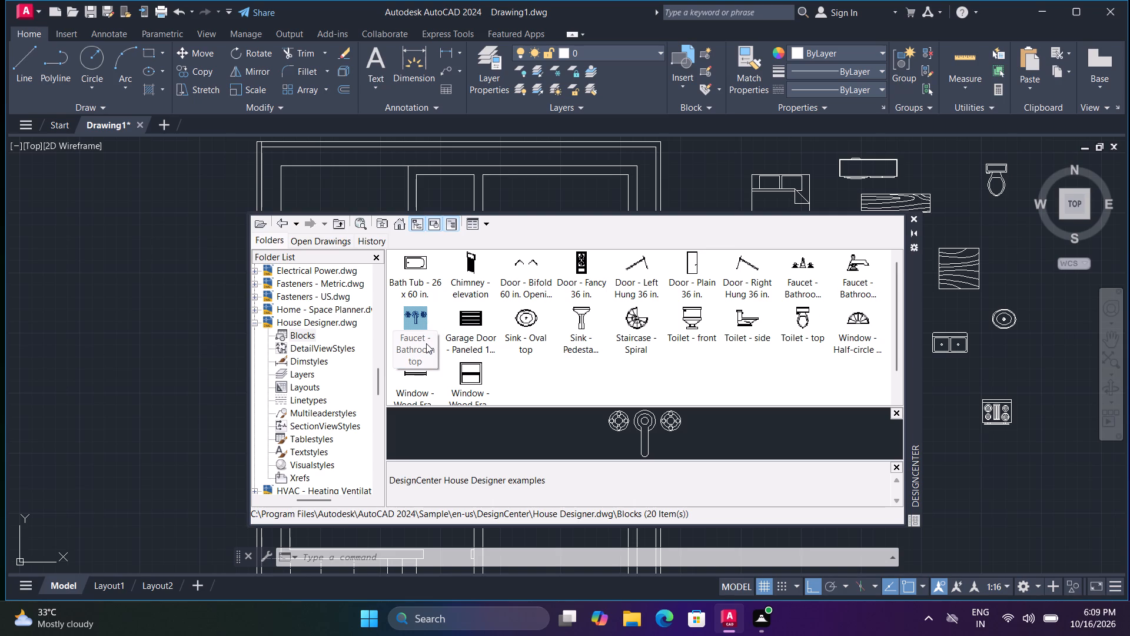
left_click_drag(421, 314, 422, 314)
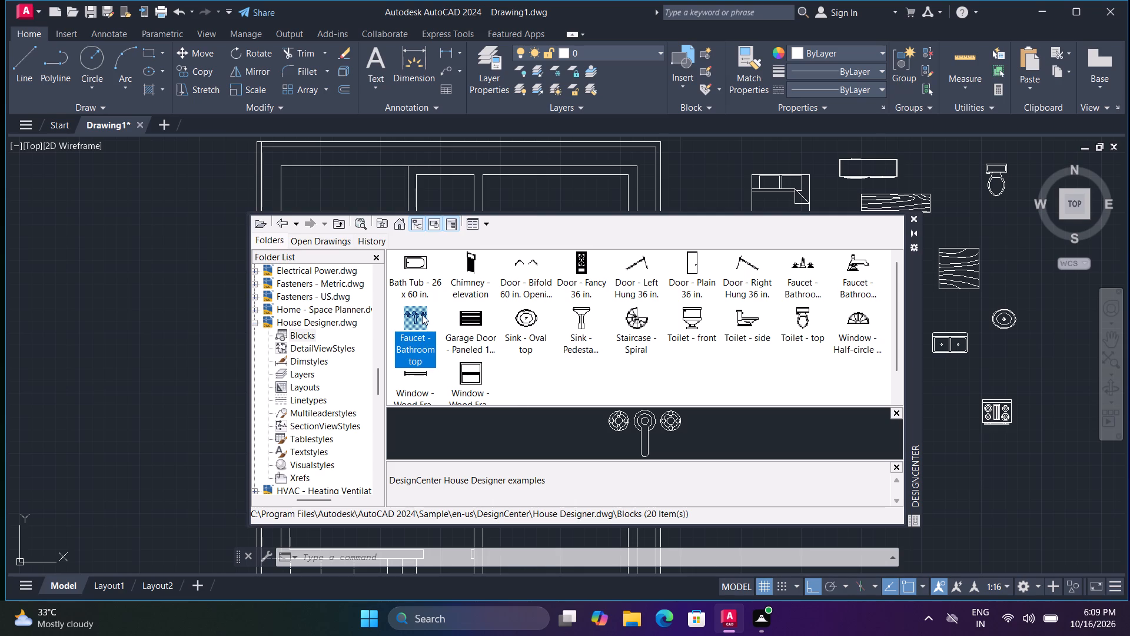
left_click_drag(422, 314, 957, 381)
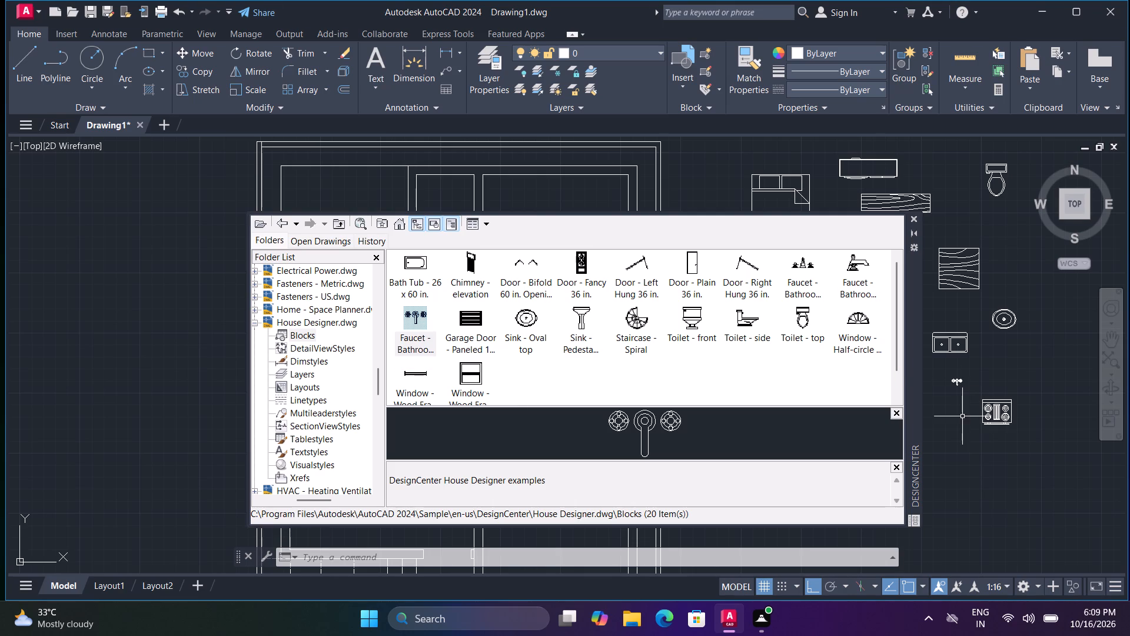
left_click(916, 217)
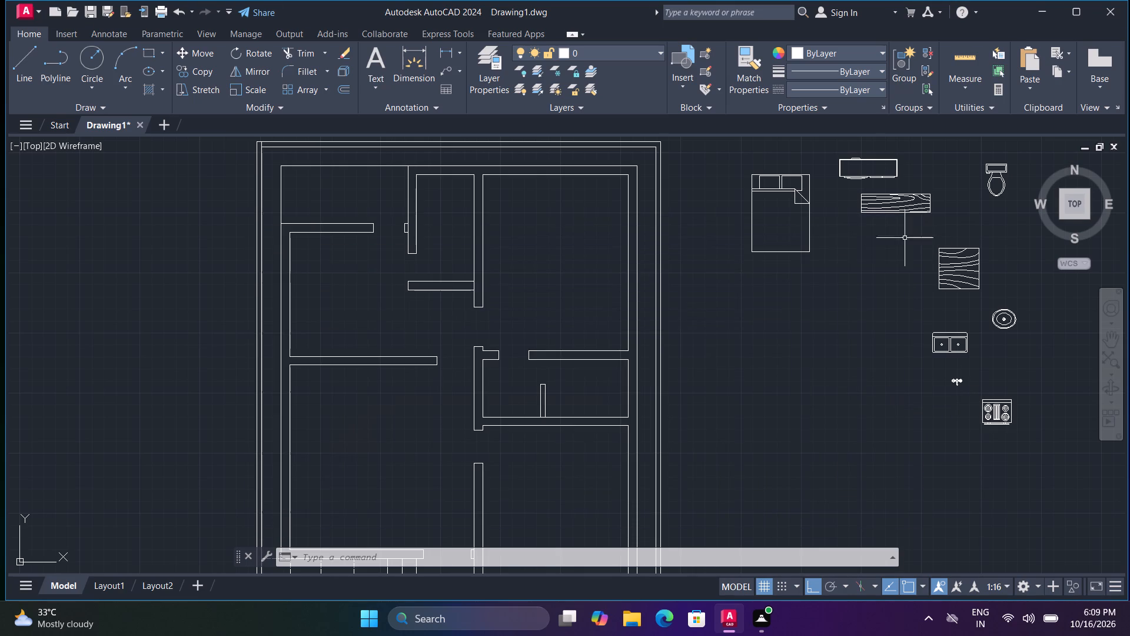
Insert the Chair - Desk block from Home - Space Planner.dwg in the empty area north of the toilet, and close DesignCenter.
scroll(754, 322, "down", 1)
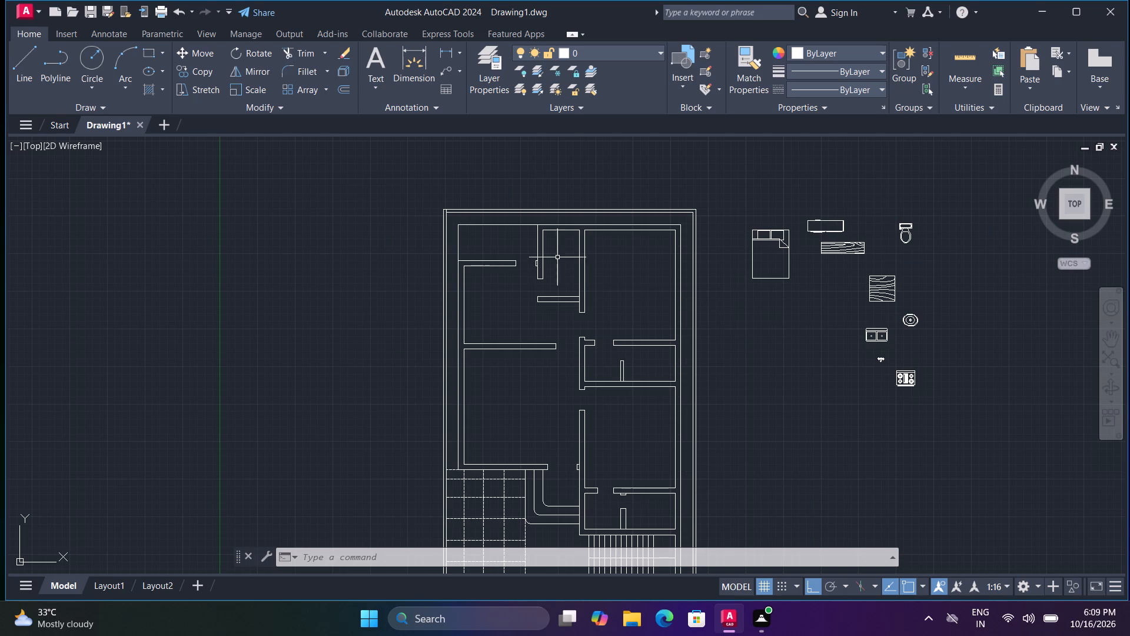
key("ctrl+2")
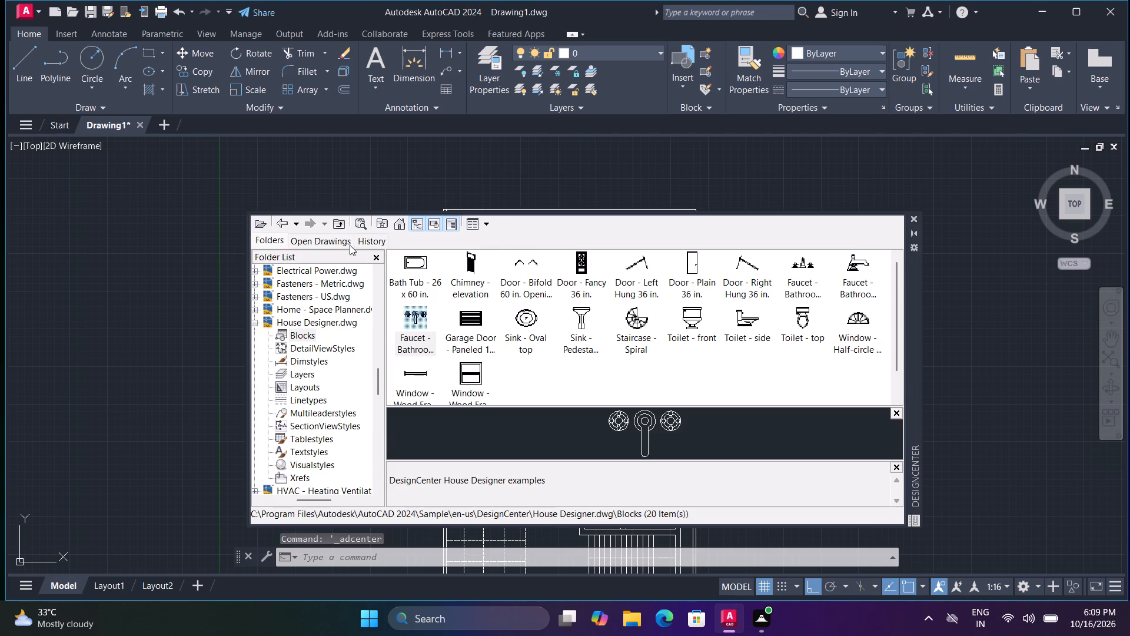
left_click(284, 223)
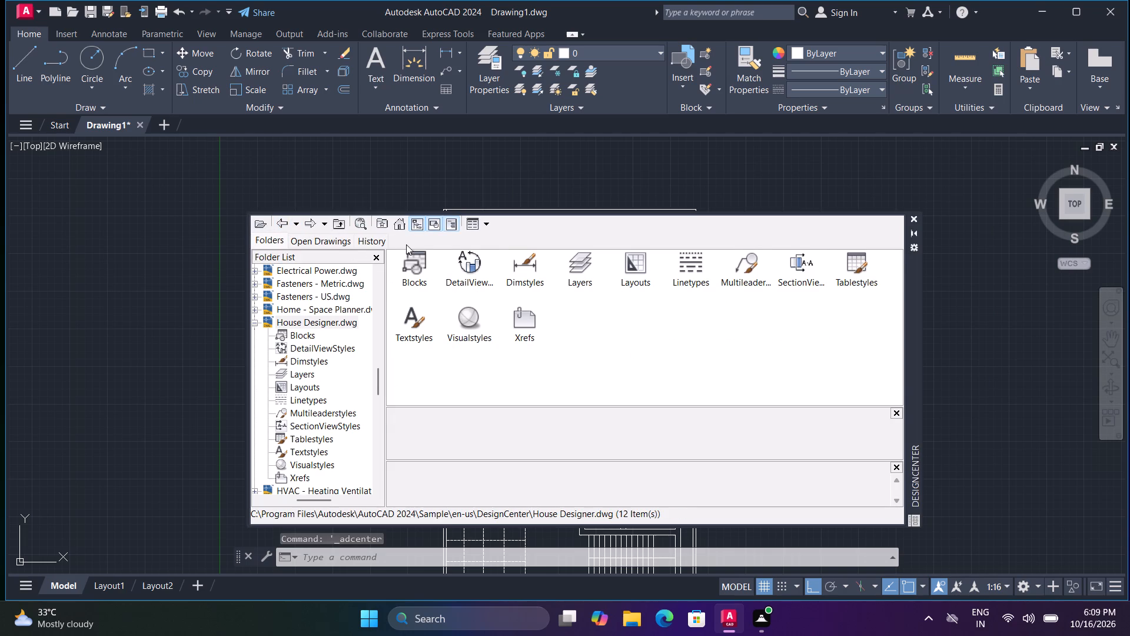
left_click(288, 224)
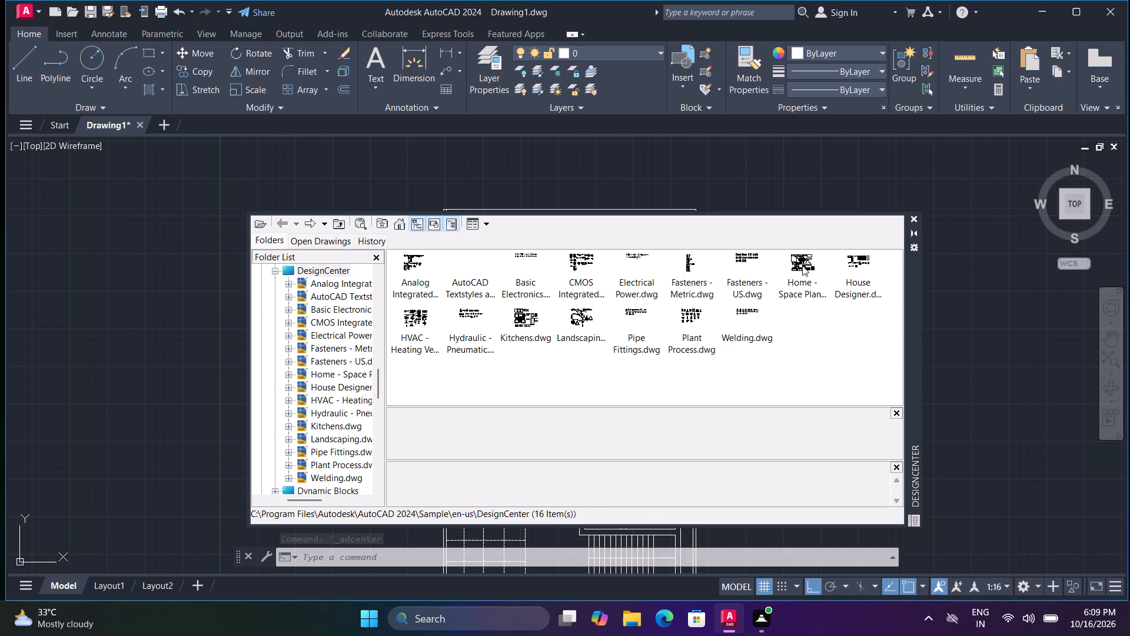
double_click(802, 266)
double_click(413, 263)
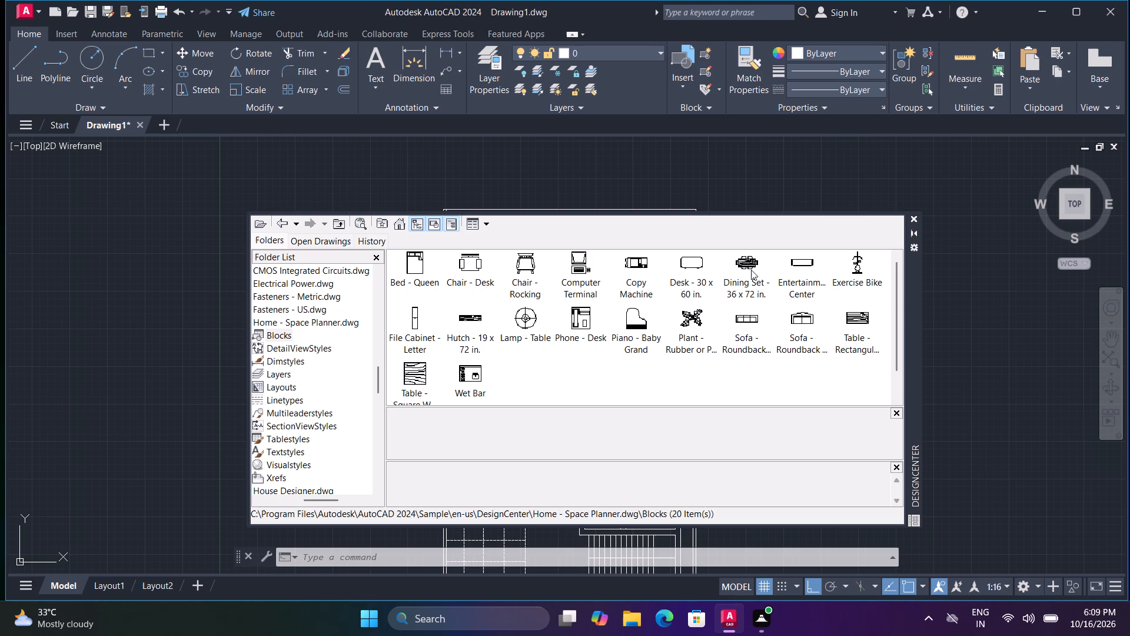
left_click(751, 270)
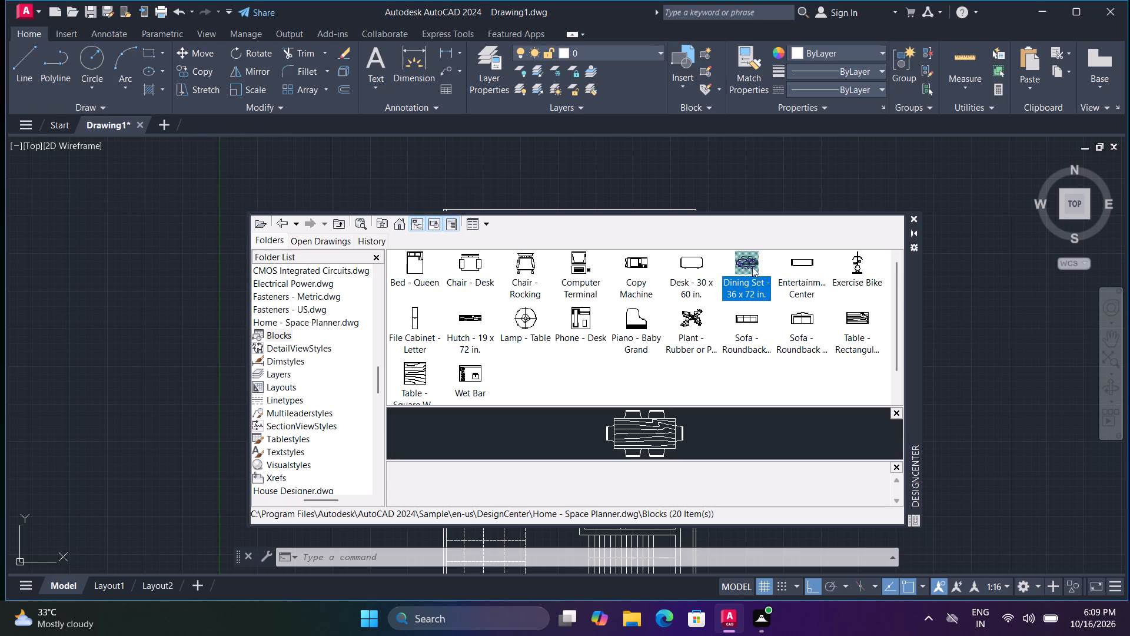
left_click(728, 370)
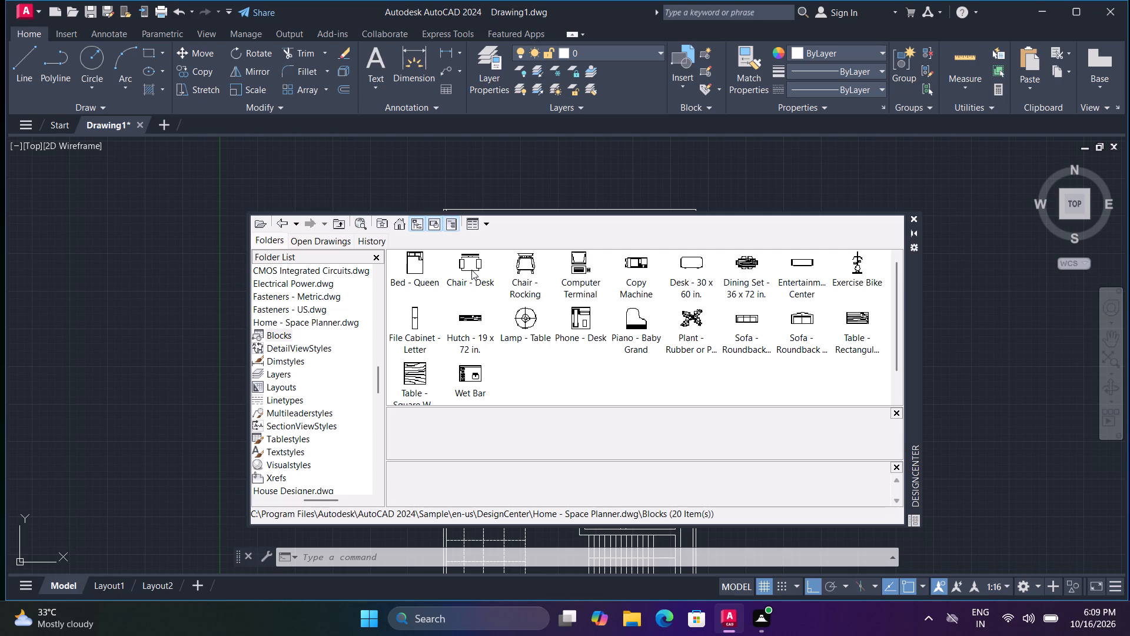
left_click_drag(471, 264, 876, 257)
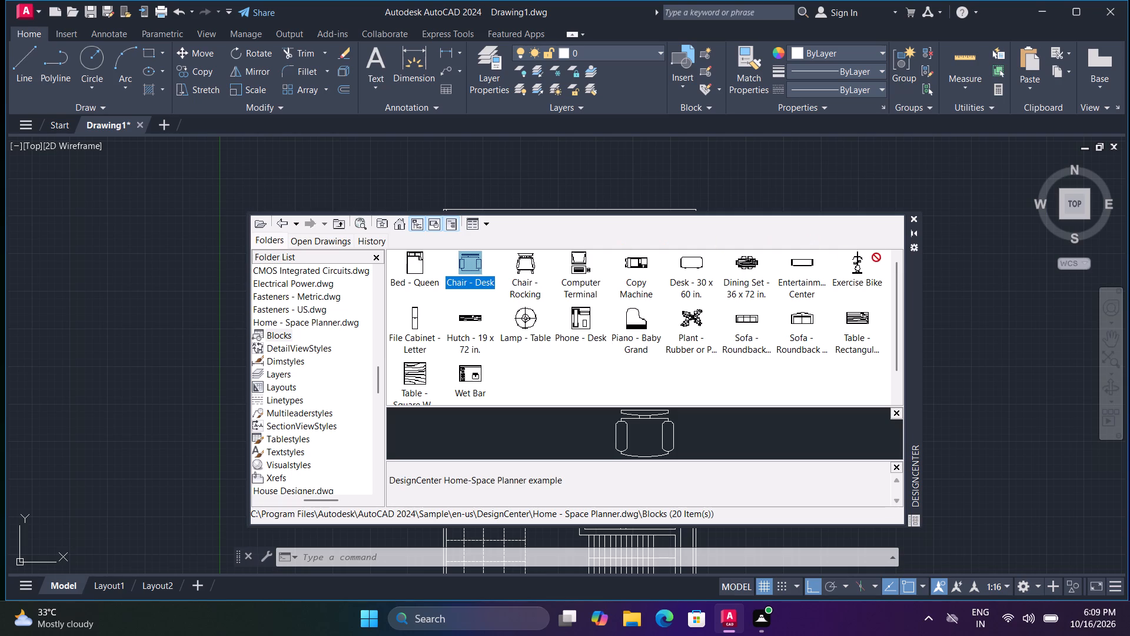
left_click_drag(876, 257, 892, 181)
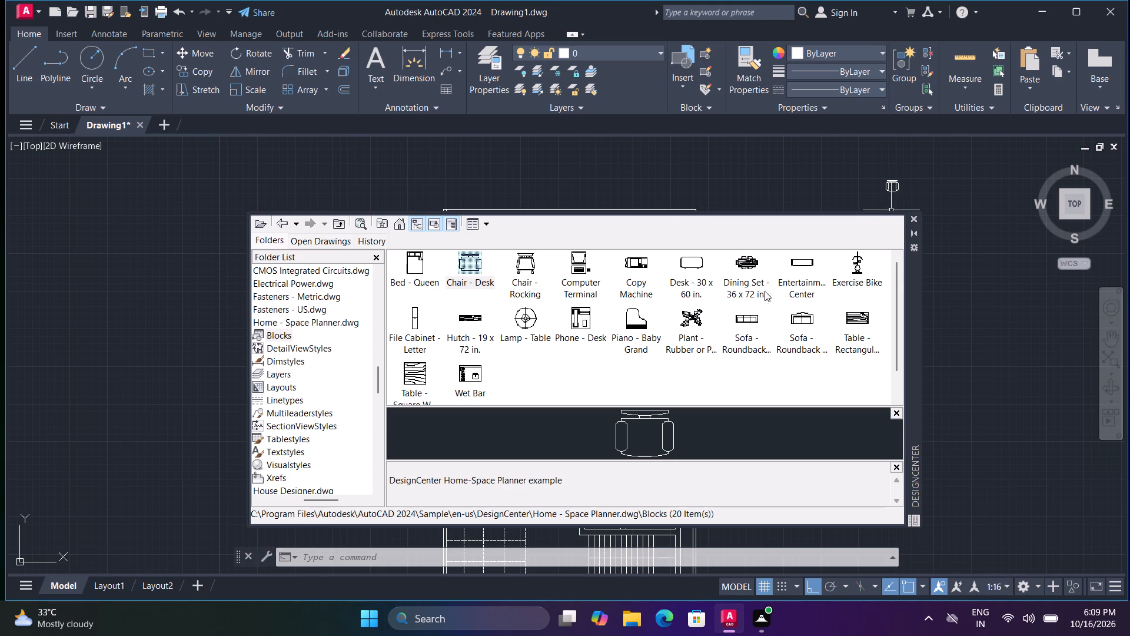
scroll(757, 306, "down", 3)
scroll(753, 306, "up", 3)
left_click(913, 216)
Insert the Door - Imperial block from the Architectural tool palette in the empty area northeast of the plan, and close the palettes.
key("ctrl+3")
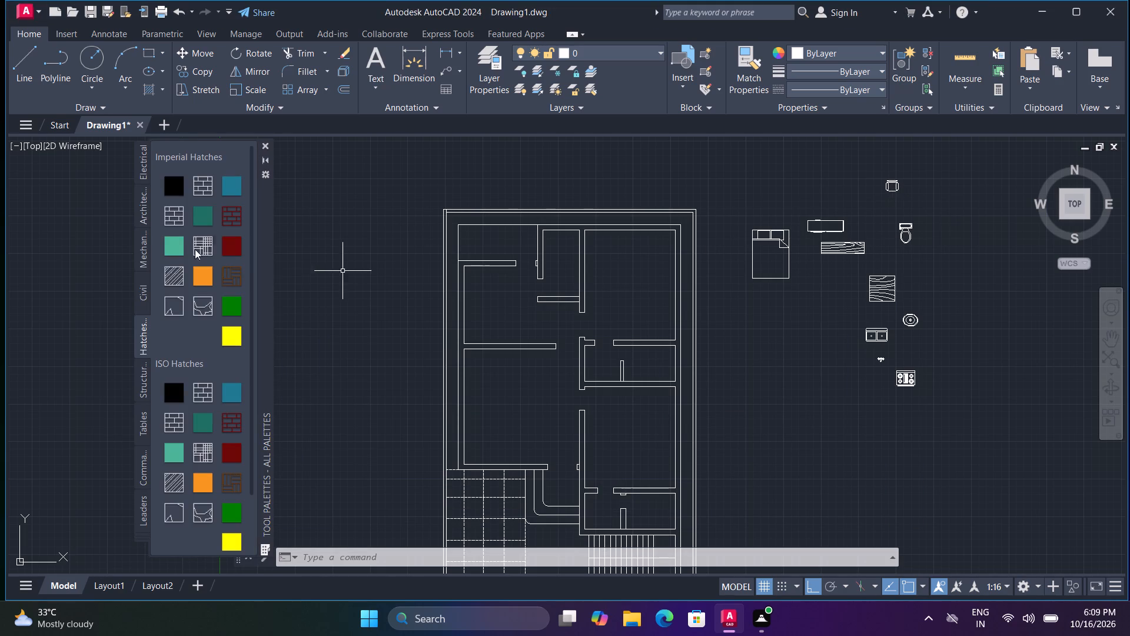
left_click(144, 197)
left_click_drag(198, 183, 726, 191)
key("Escape")
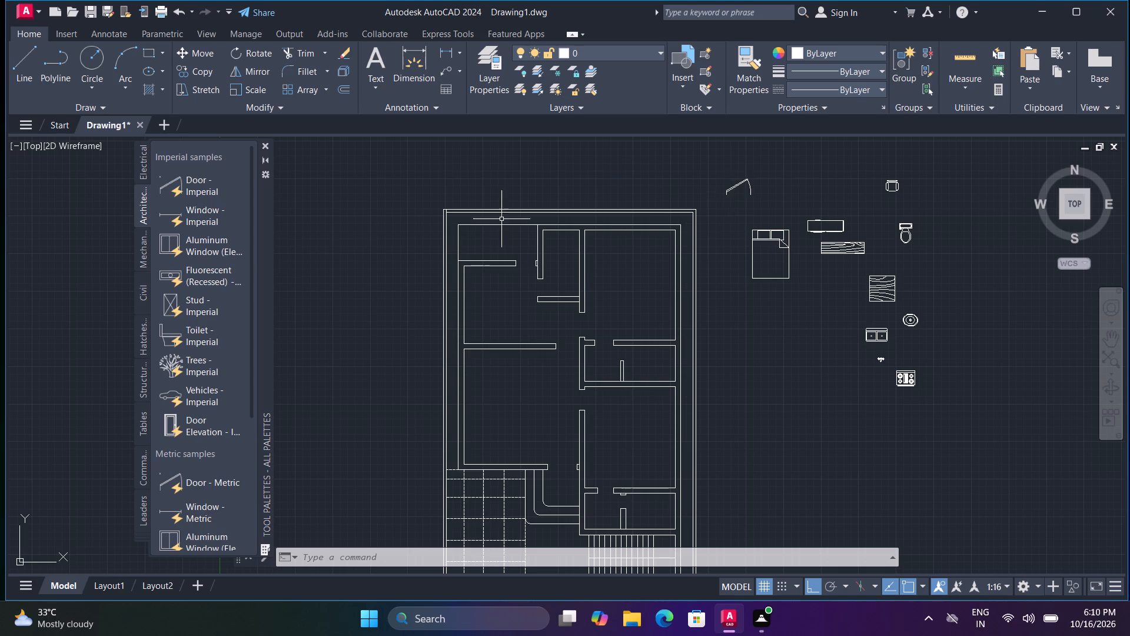
left_click(268, 143)
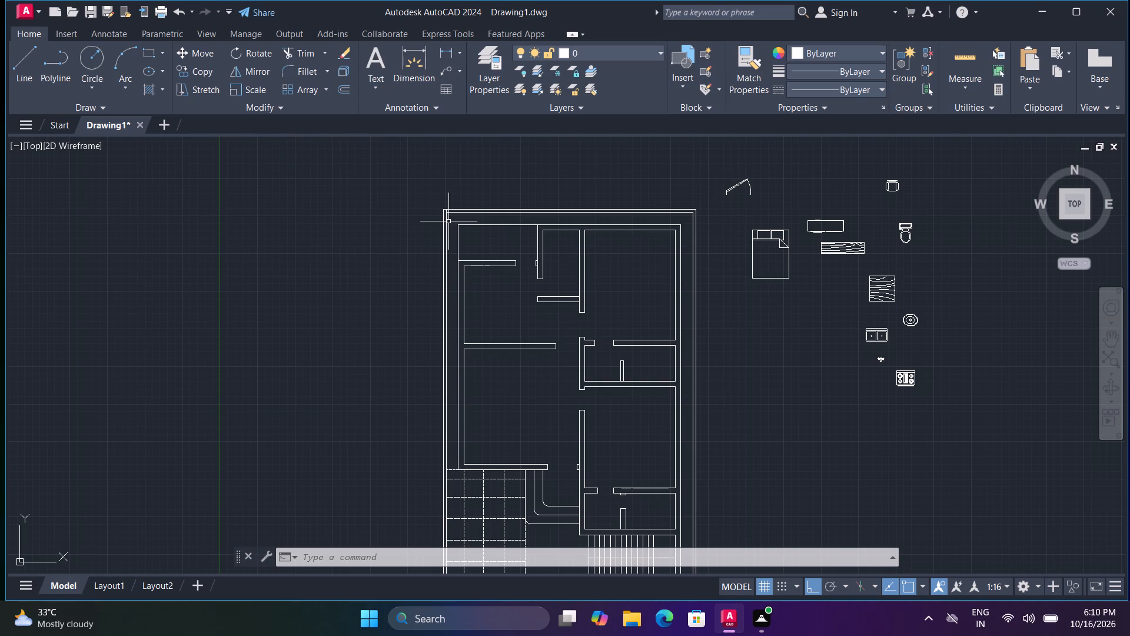
Draw the kitchen counter outline from the north partition's end: about 2'-5" south, about 4'-6" west, and south past the lower partition.
type("l")
key("space")
scroll(487, 317, "up", 2)
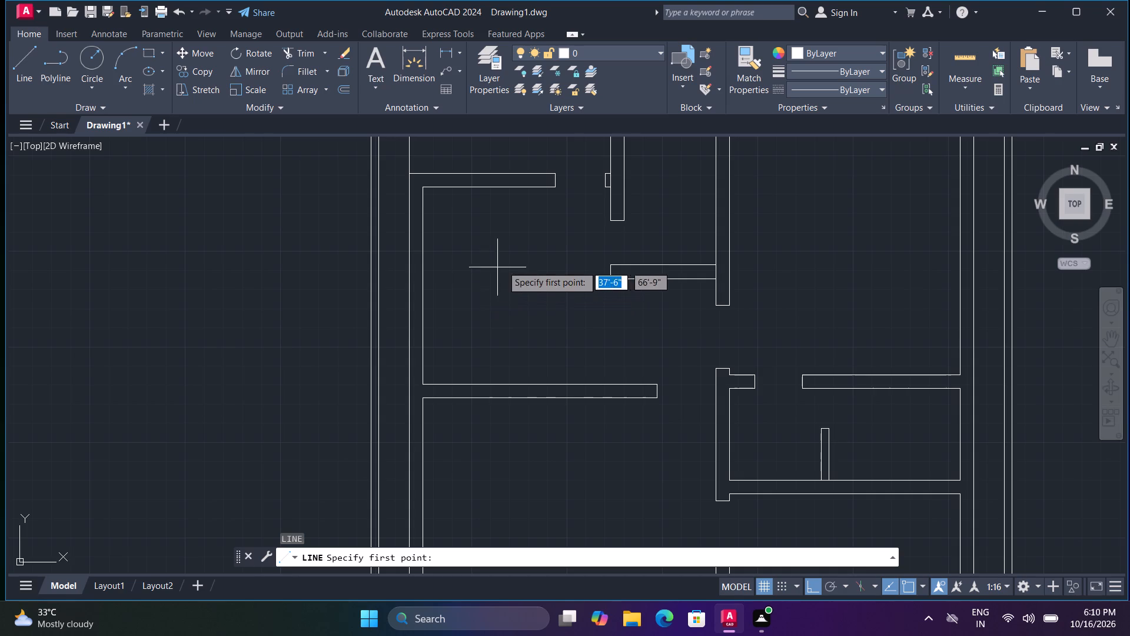
scroll(547, 187, "up", 1)
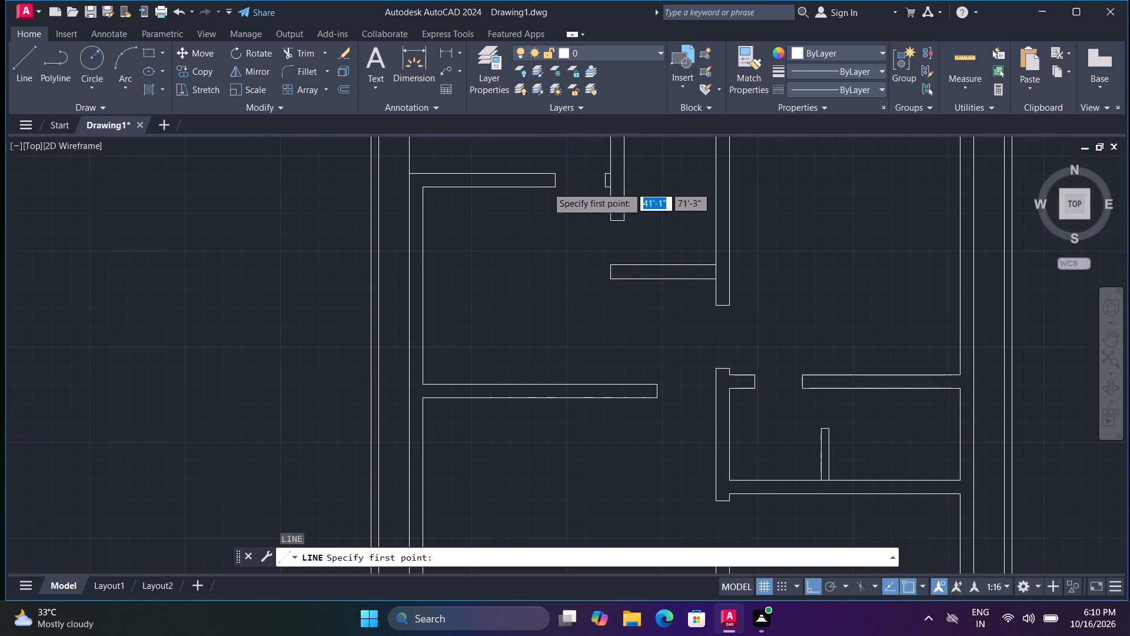
scroll(547, 187, "up", 1)
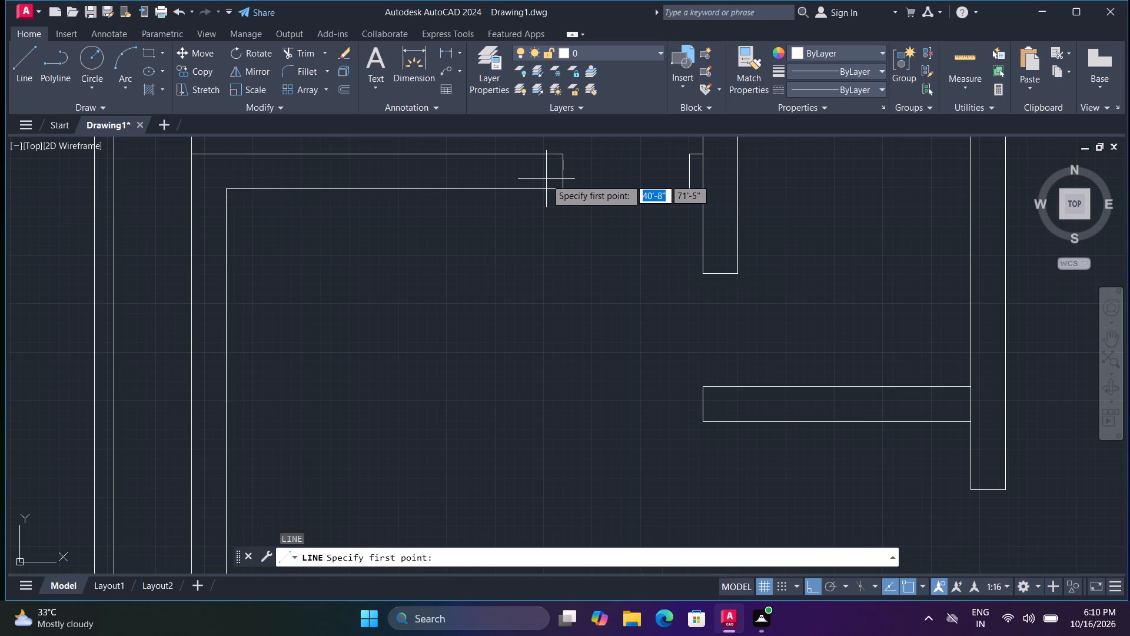
left_click(547, 179)
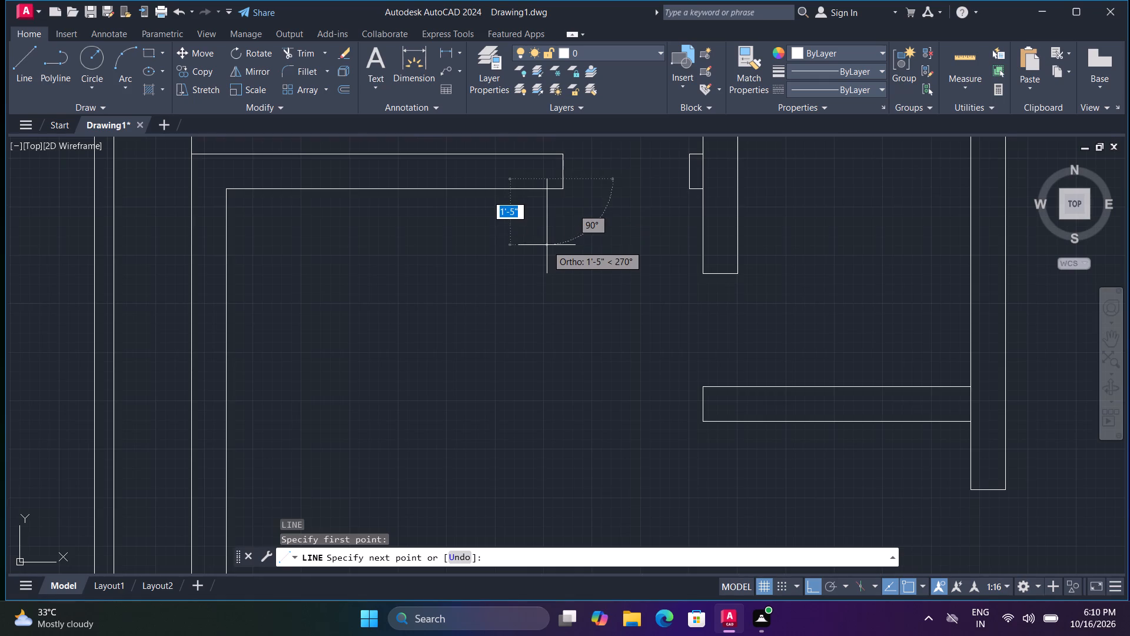
scroll(547, 245, "down", 2)
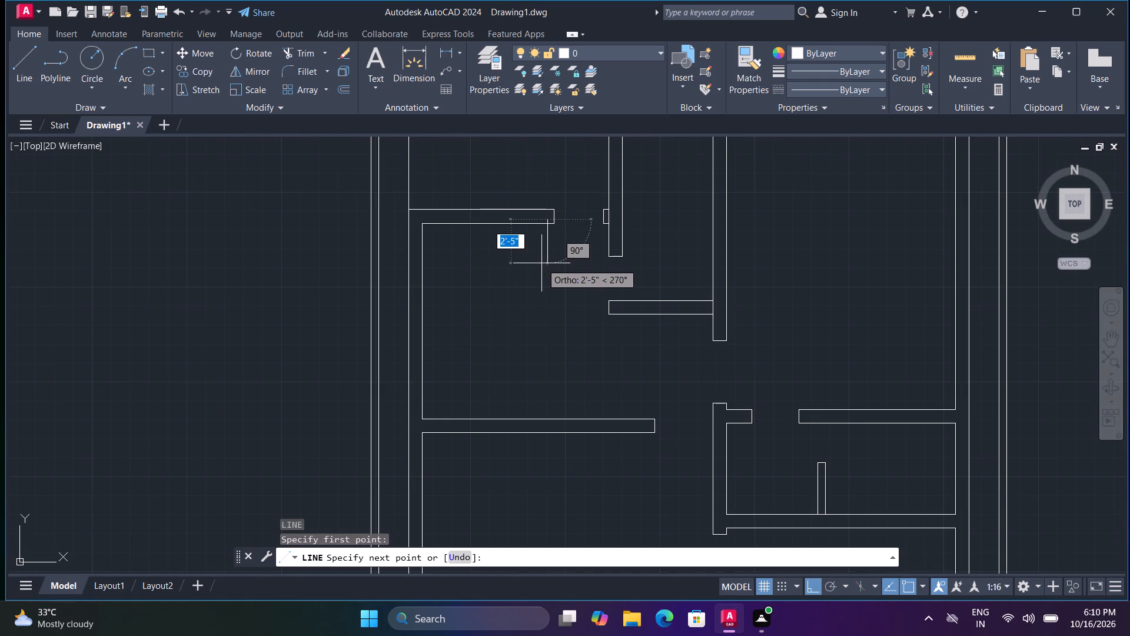
left_click(541, 263)
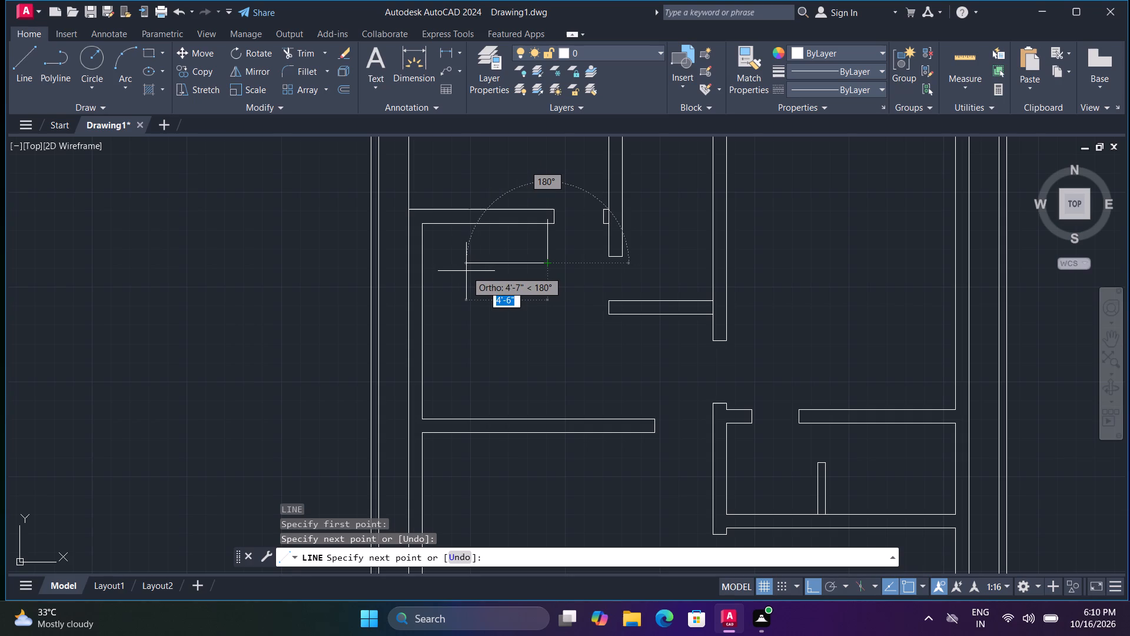
left_click_drag(466, 271, 472, 266)
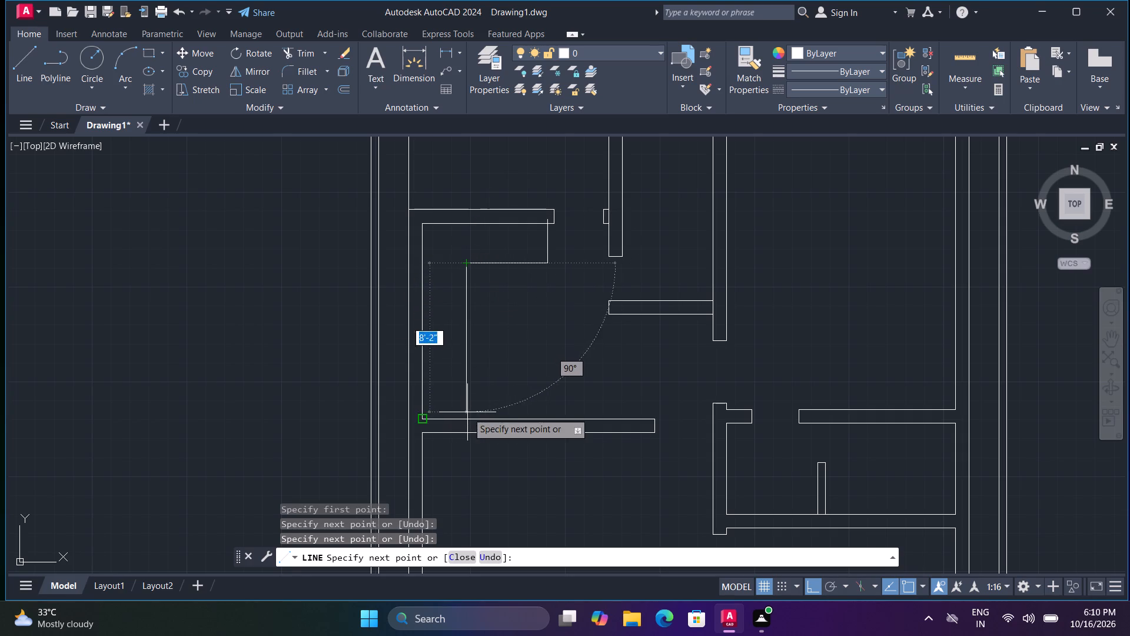
left_click_drag(468, 455, 430, 566)
key("Escape")
Trim the counter lines where they overrun the kitchen's south and north partitions.
key("t")
type("r")
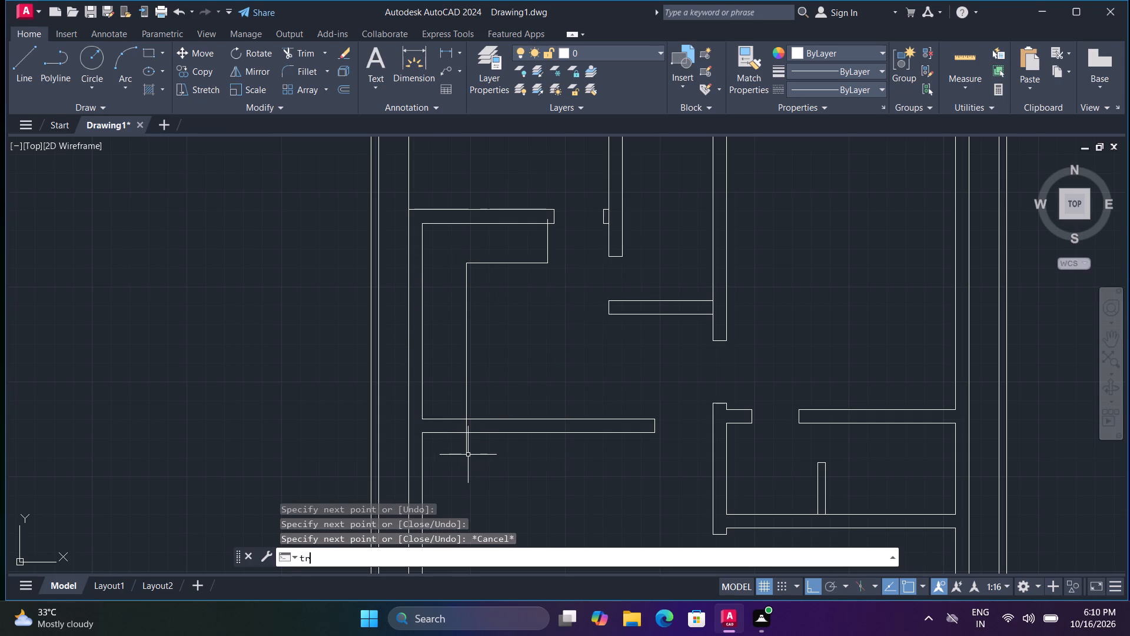
key("space")
left_click(430, 543)
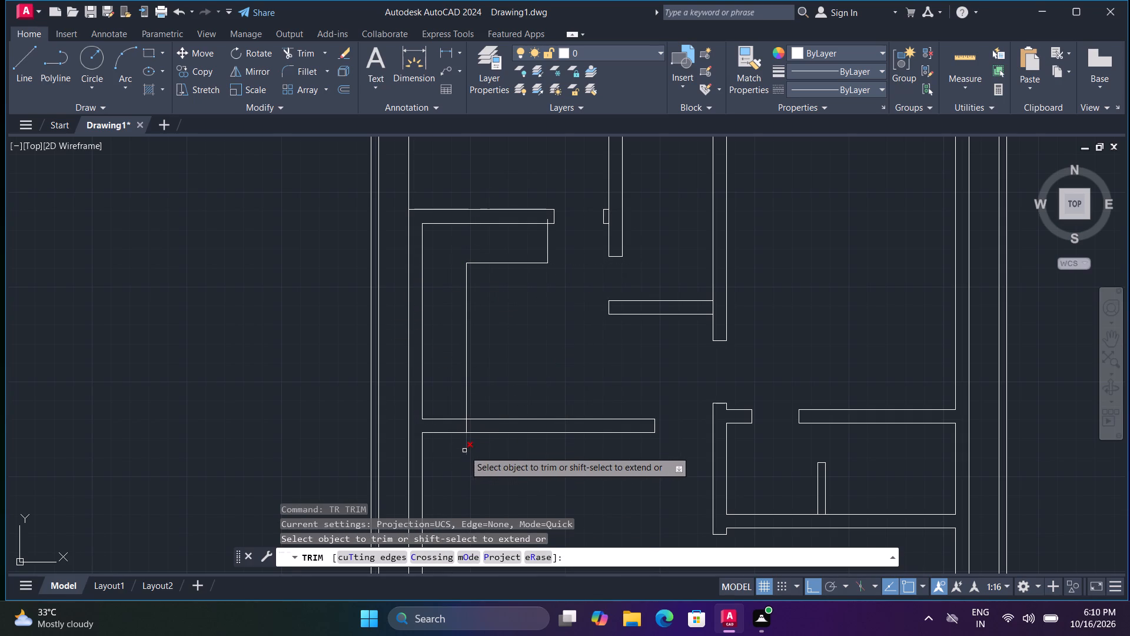
left_click(466, 450)
left_click(464, 428)
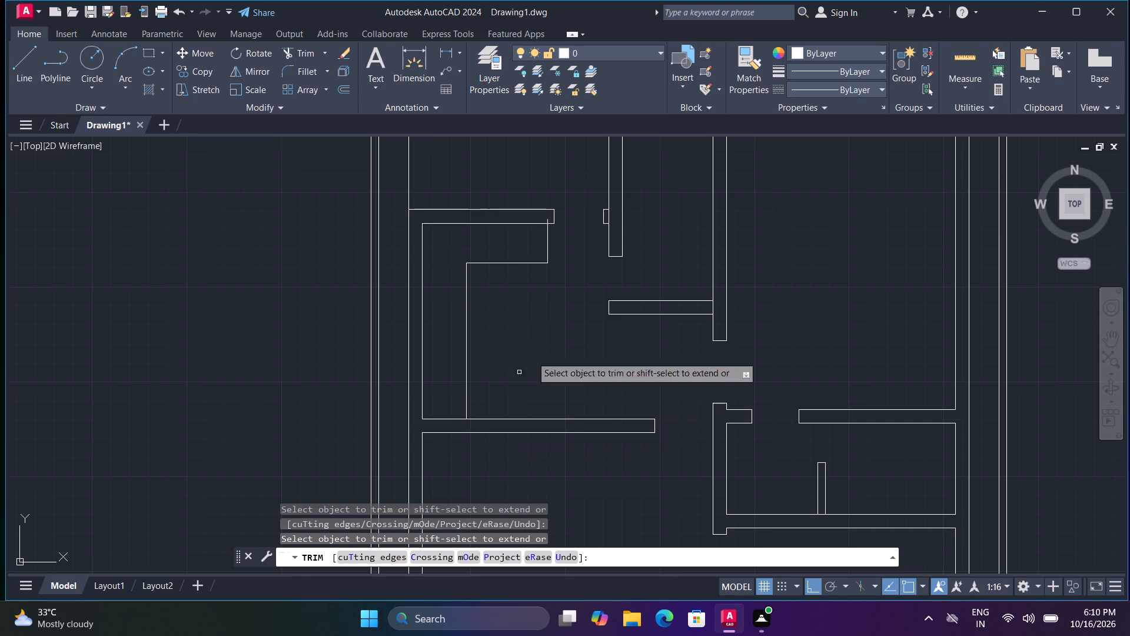
left_click(547, 221)
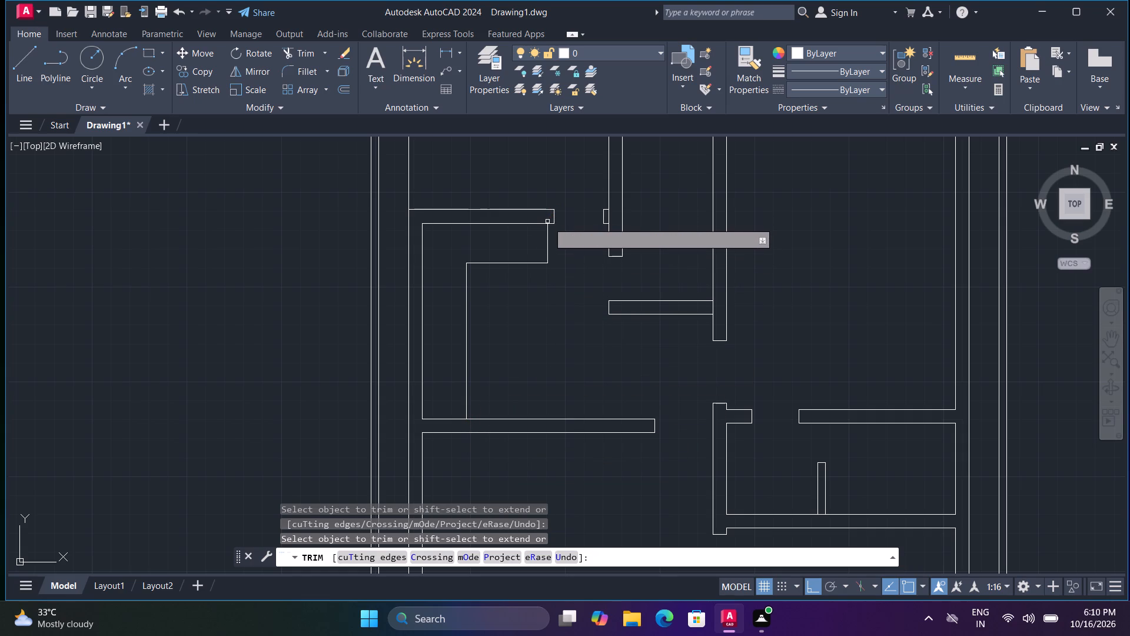
key("Escape")
Move the double sink onto the north run of the kitchen counter, its back edge against the partition, with Ortho off.
scroll(566, 281, "down", 4)
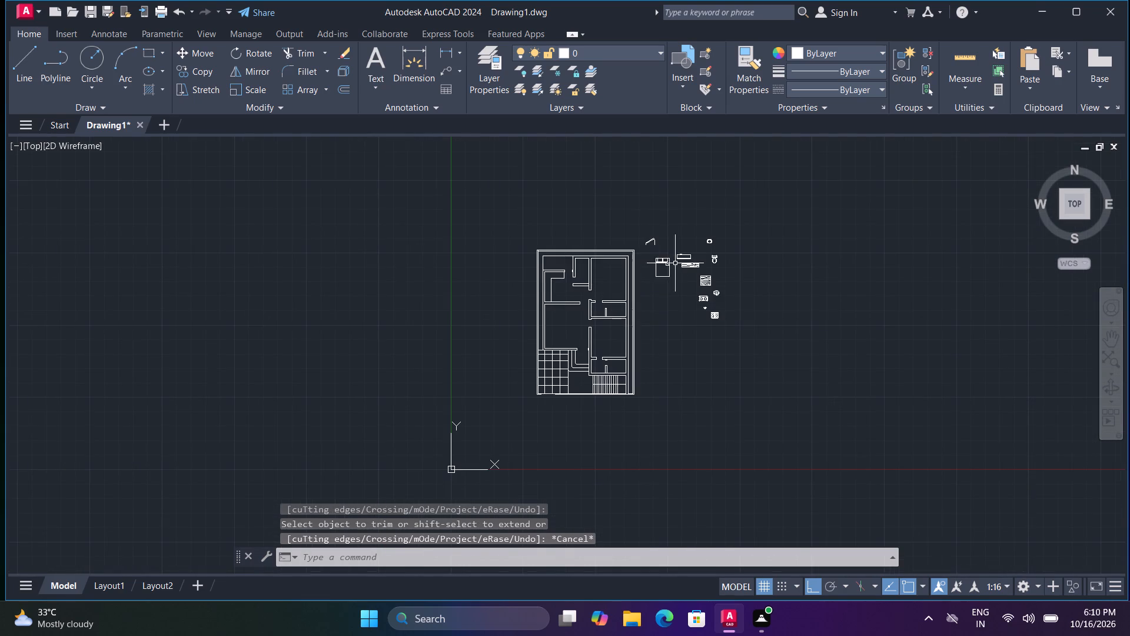
scroll(675, 263, "up", 4)
left_click(845, 479)
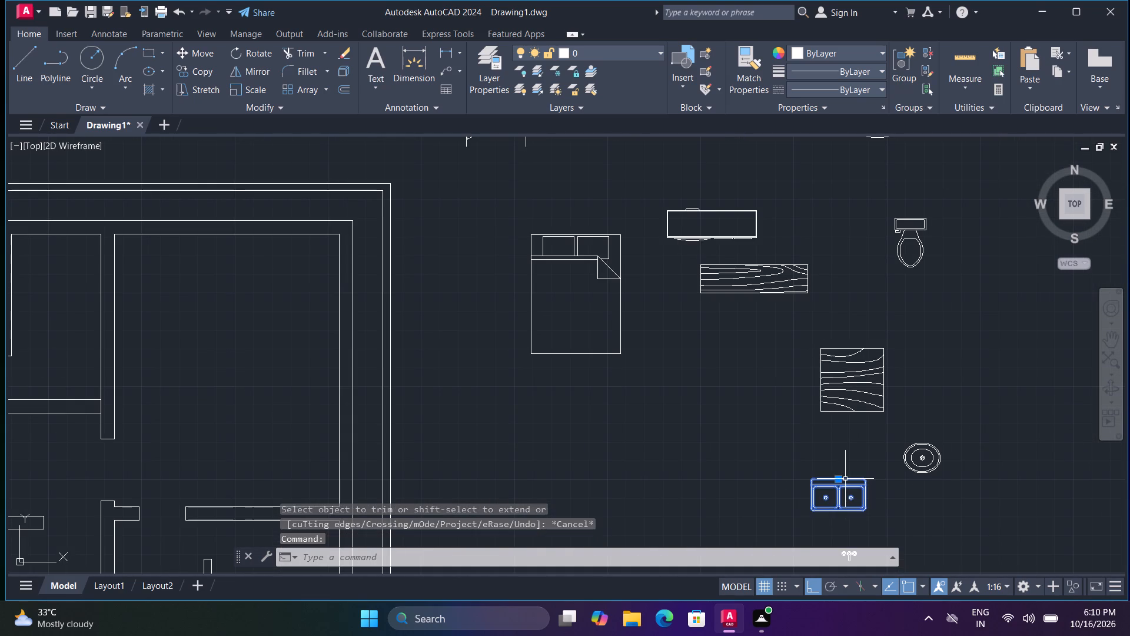
key("m")
key("space")
left_click(845, 475)
middle_click_drag(282, 352, 300, 345)
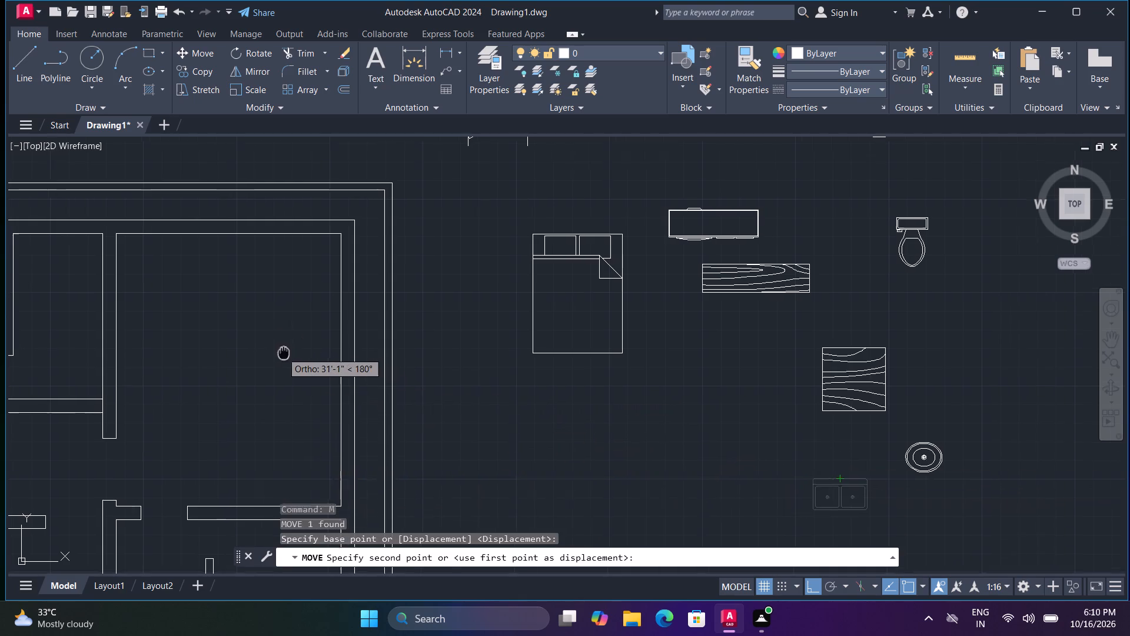
middle_click_drag(300, 345, 563, 366)
key("F8")
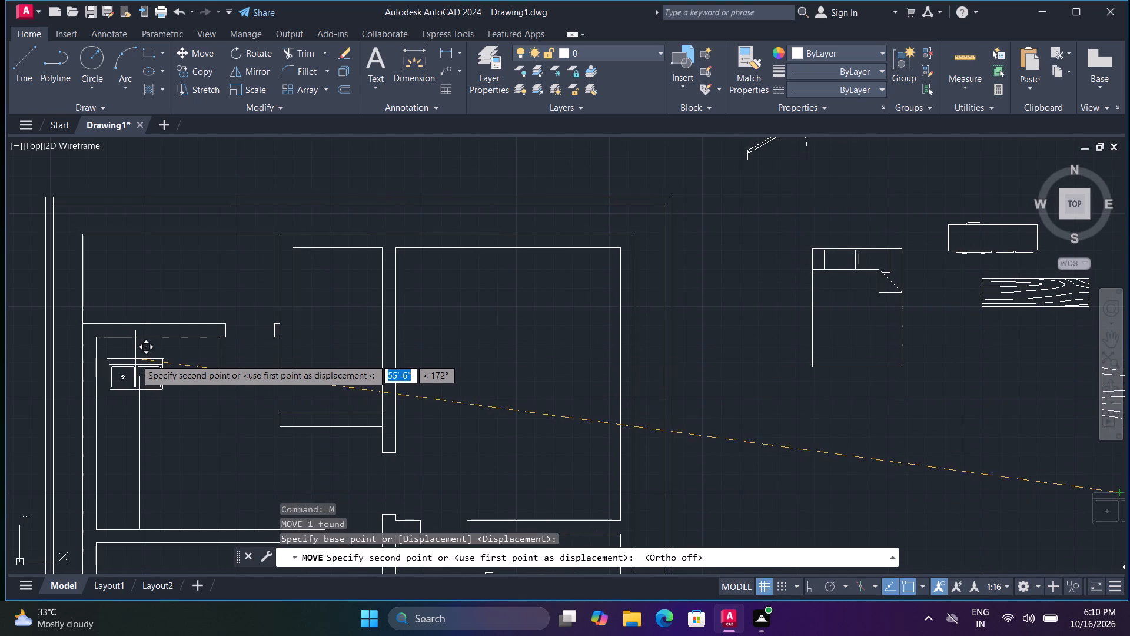
scroll(148, 362, "up", 2)
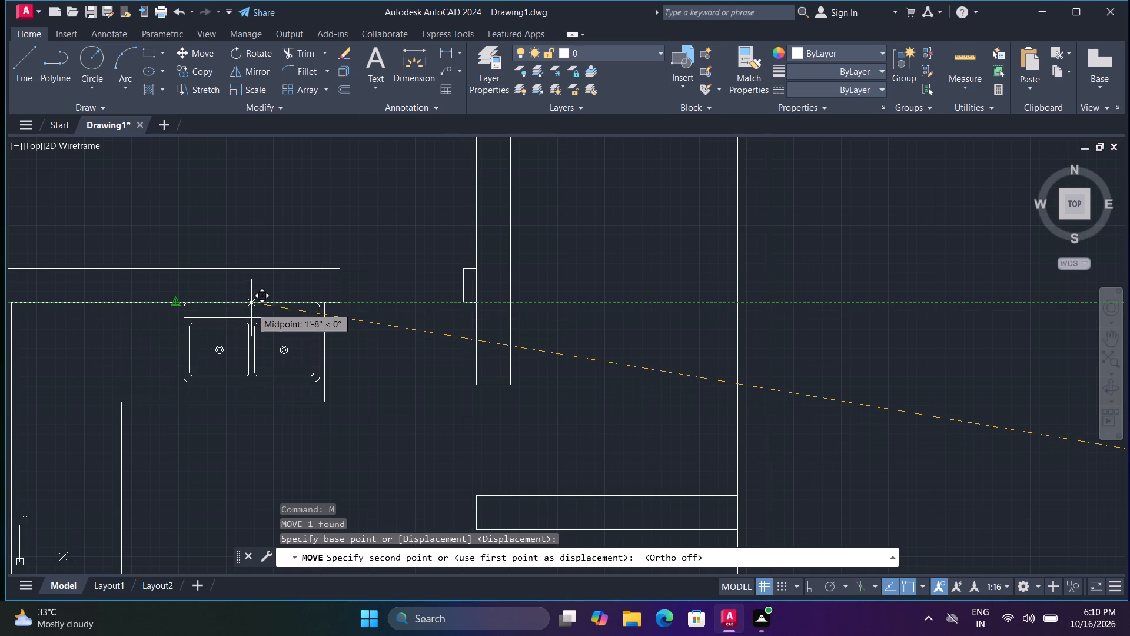
left_click(251, 307)
scroll(373, 354, "down", 1)
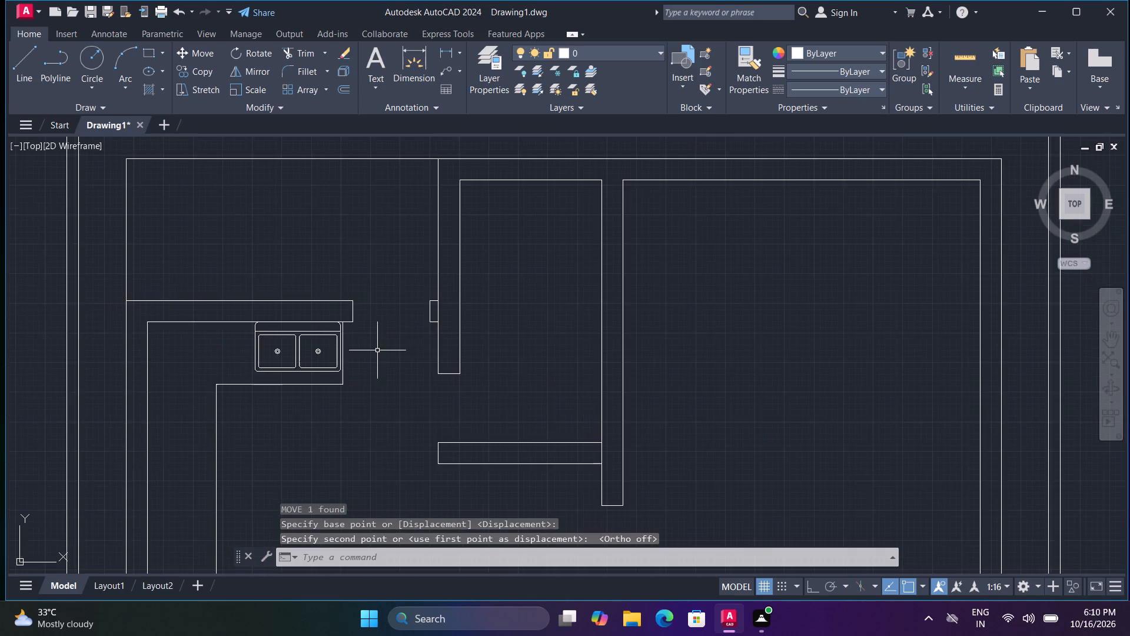
Rotate the range block 90° counterclockwise about the midpoint of its back edge.
scroll(378, 350, "down", 2)
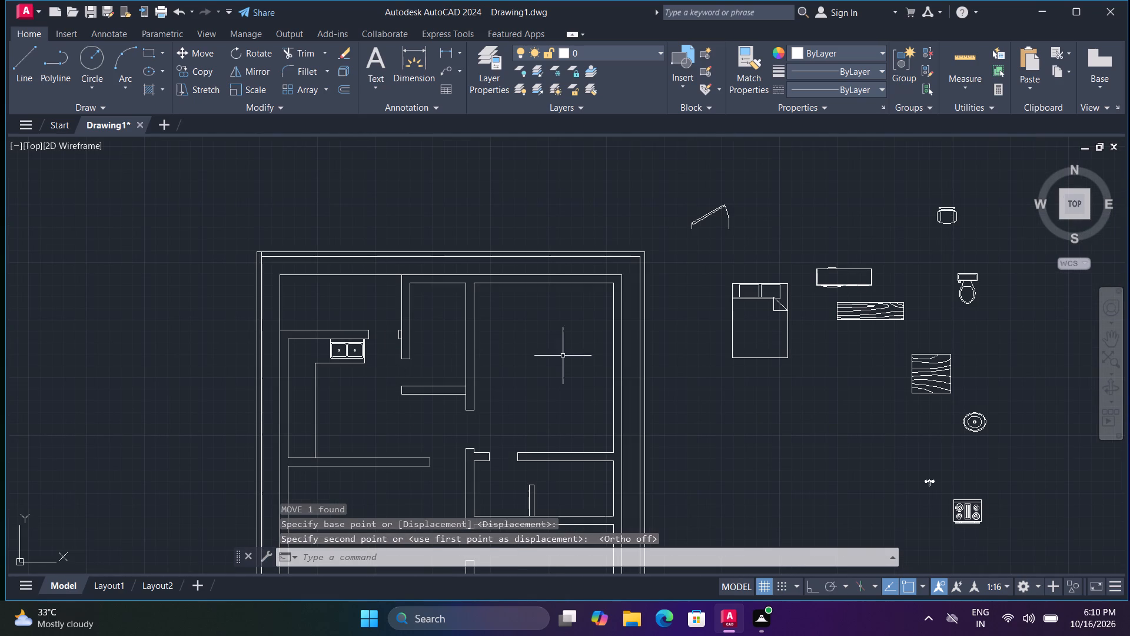
left_click(979, 511)
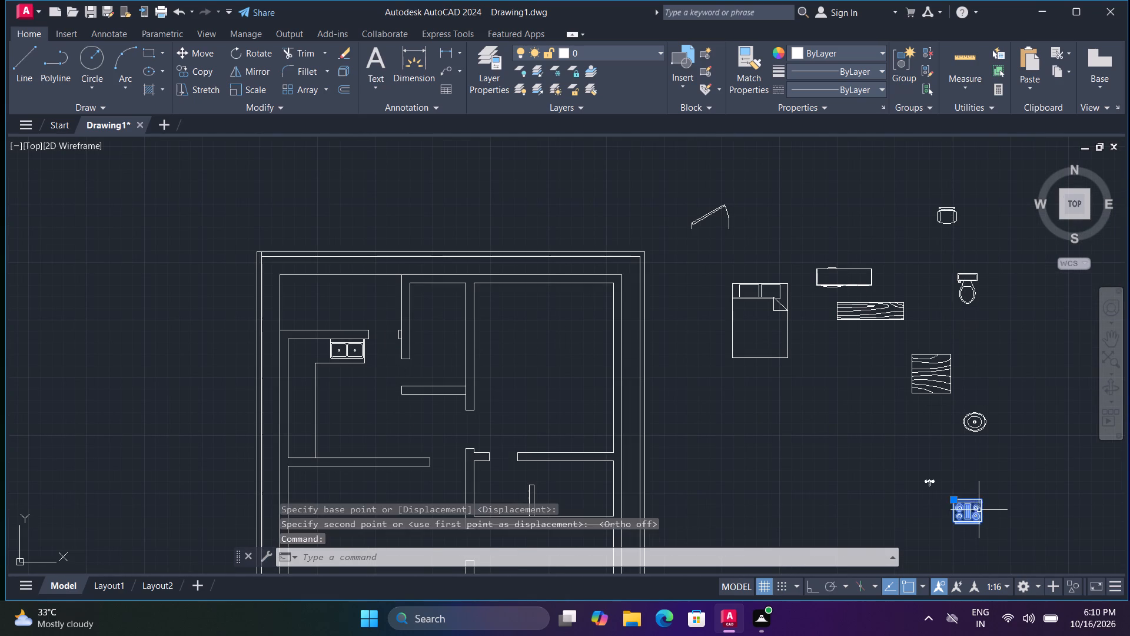
key("r")
key("o")
key("space")
left_click(965, 496)
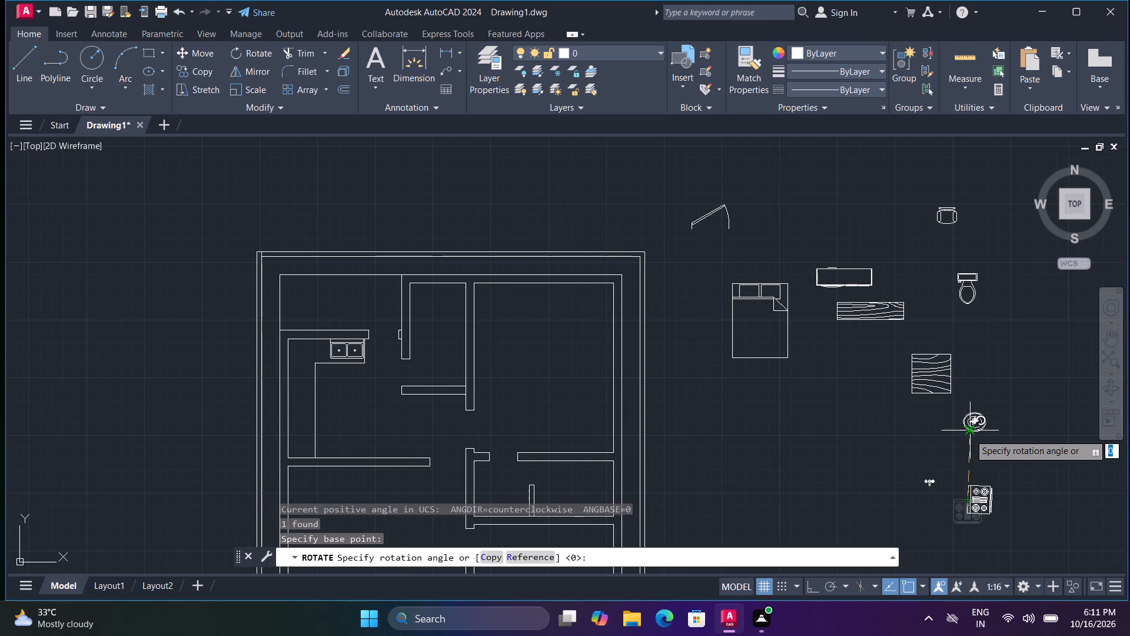
left_click(967, 464)
Move the range onto the west run of the kitchen counter, aligning its front with the counter's inner edge.
left_click(974, 498)
type("m")
key("space")
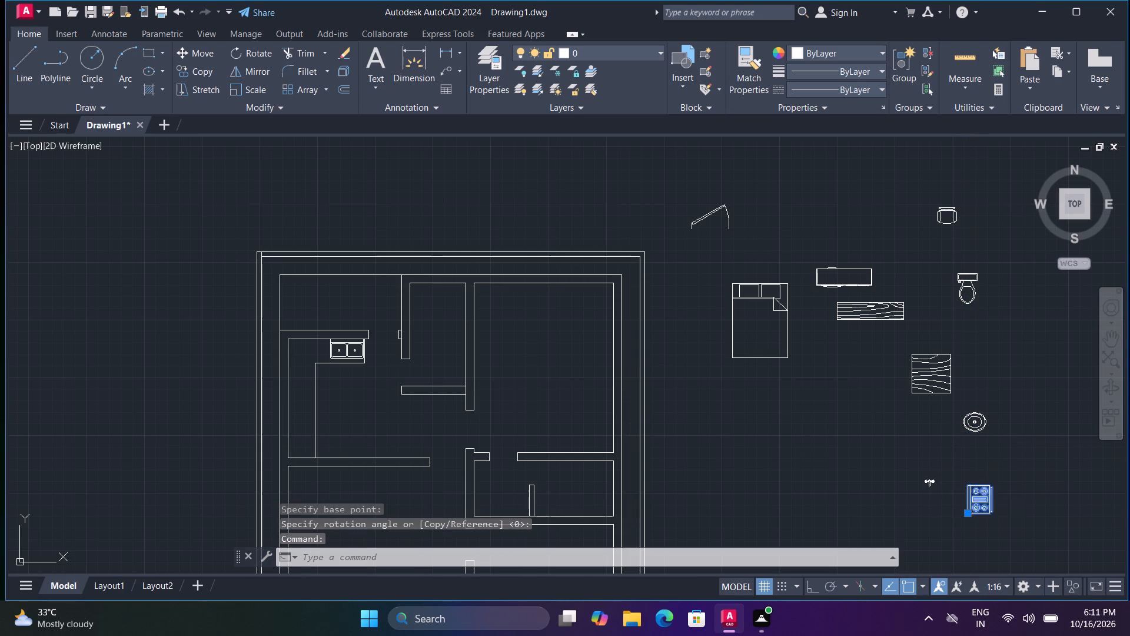
left_click(970, 499)
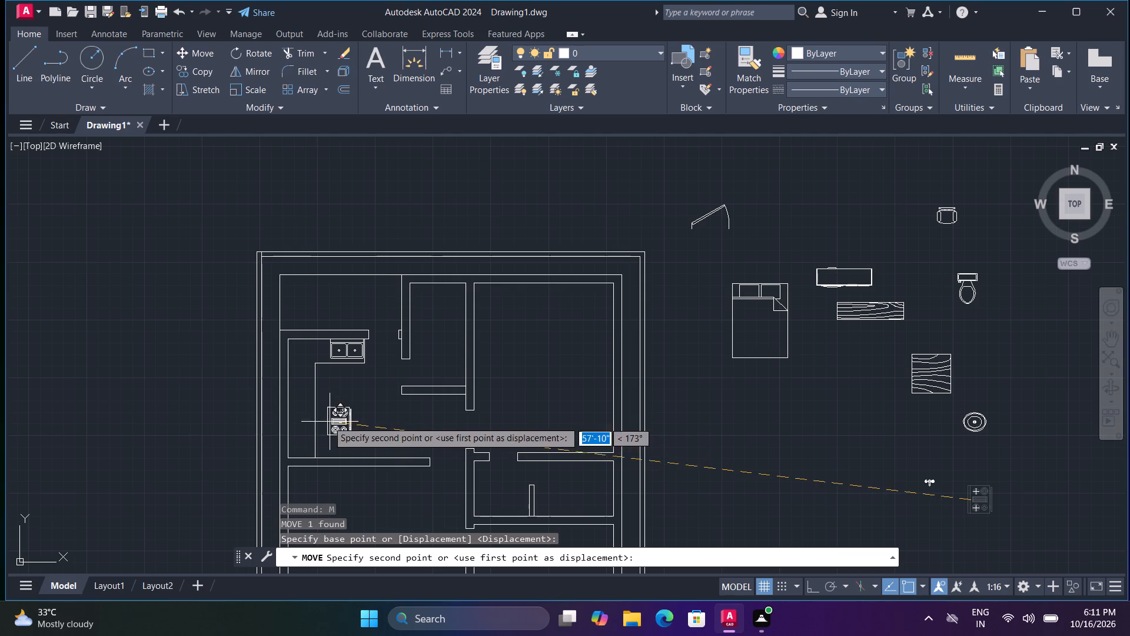
scroll(267, 426, "up", 2)
scroll(337, 387, "down", 1)
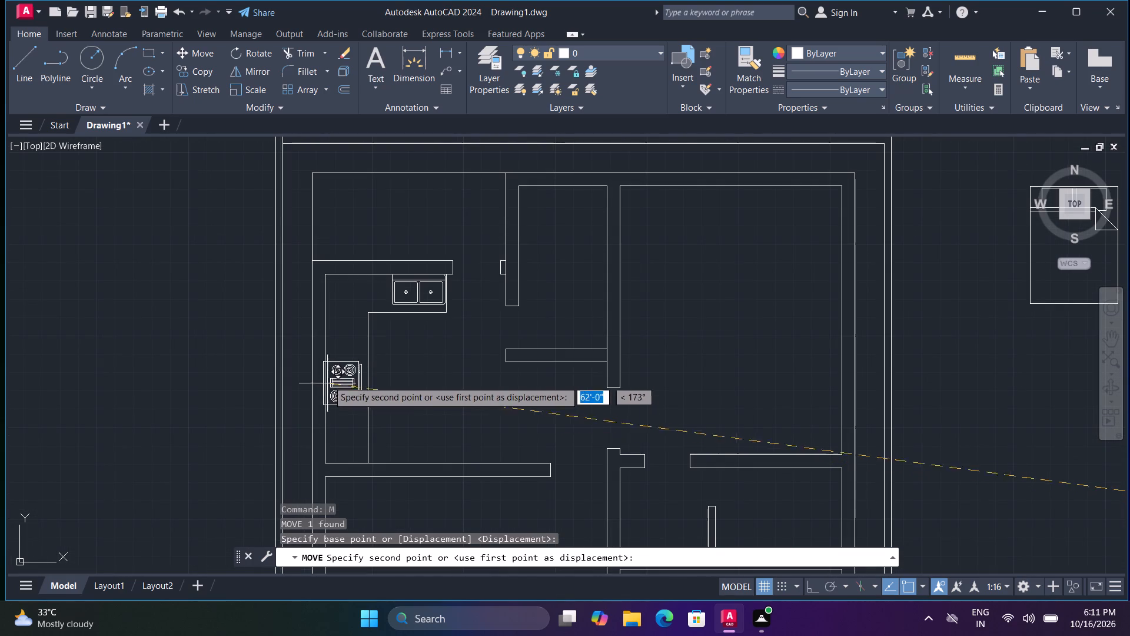
left_click(331, 370)
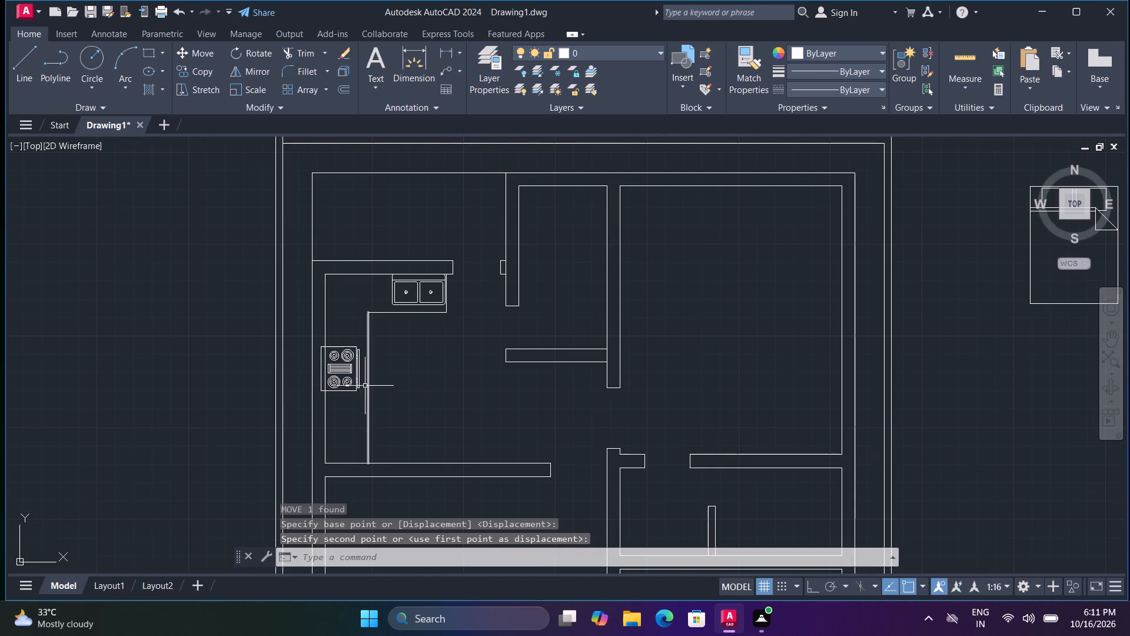
key("space")
left_click(355, 376)
key("space")
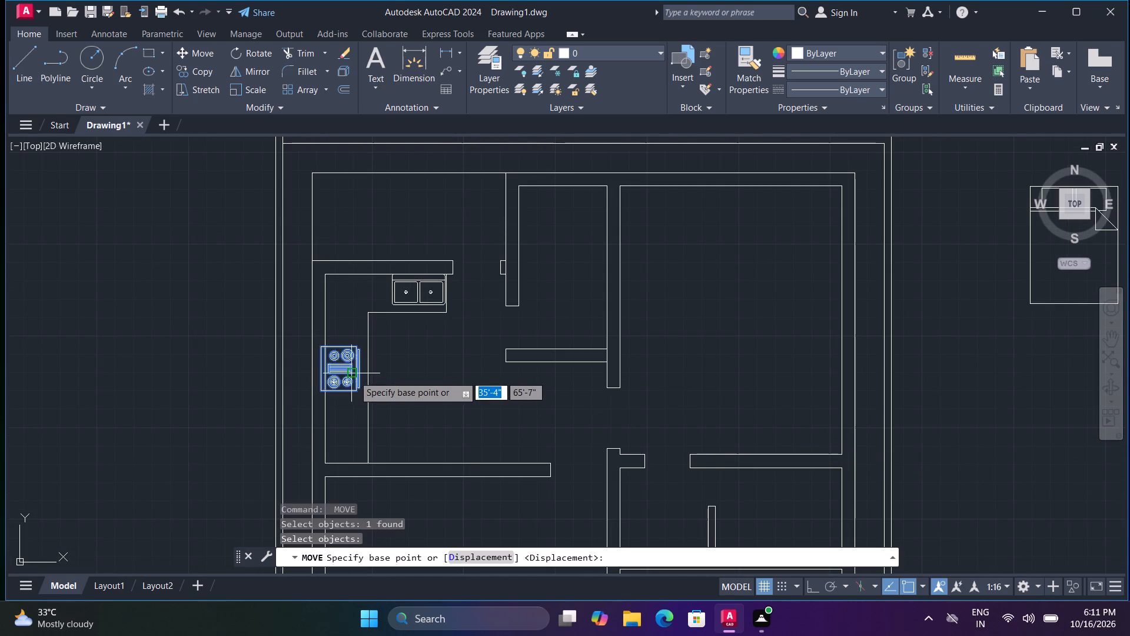
left_click(359, 371)
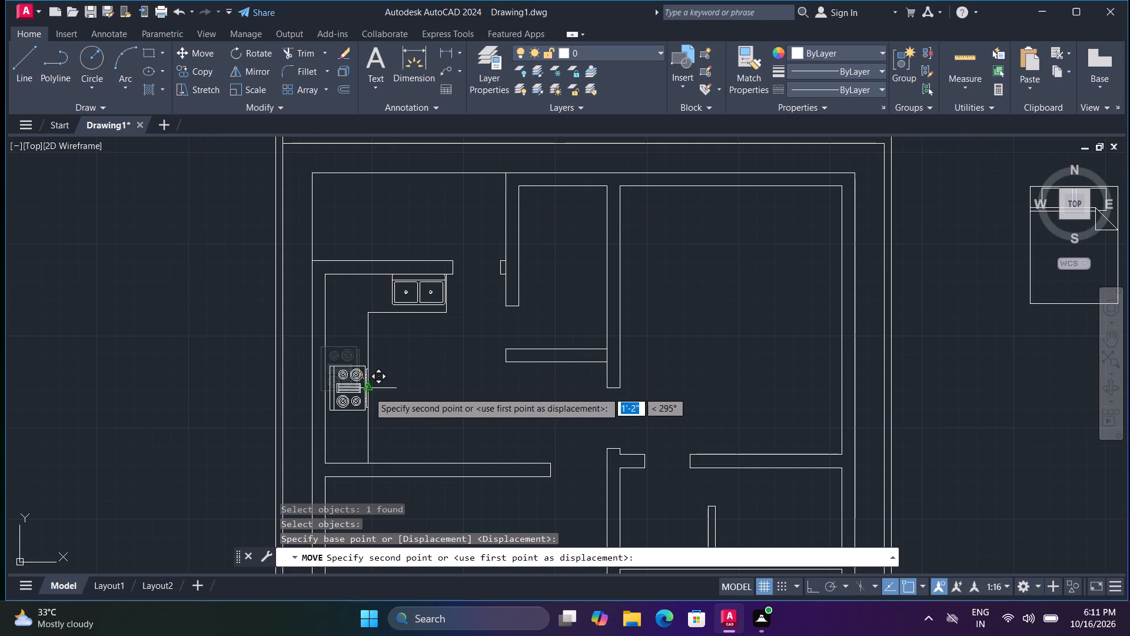
left_click(368, 392)
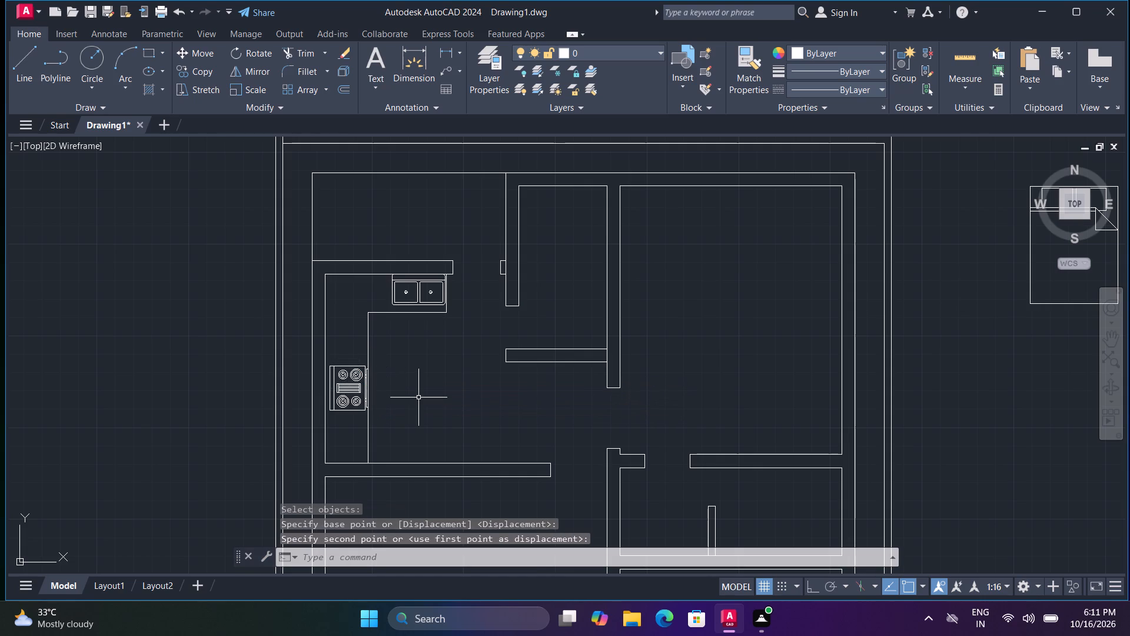
Draw a horizontal line about 2'-3" long across the kitchen's west wall just north of the range, with Ortho on.
scroll(418, 395, "down", 1)
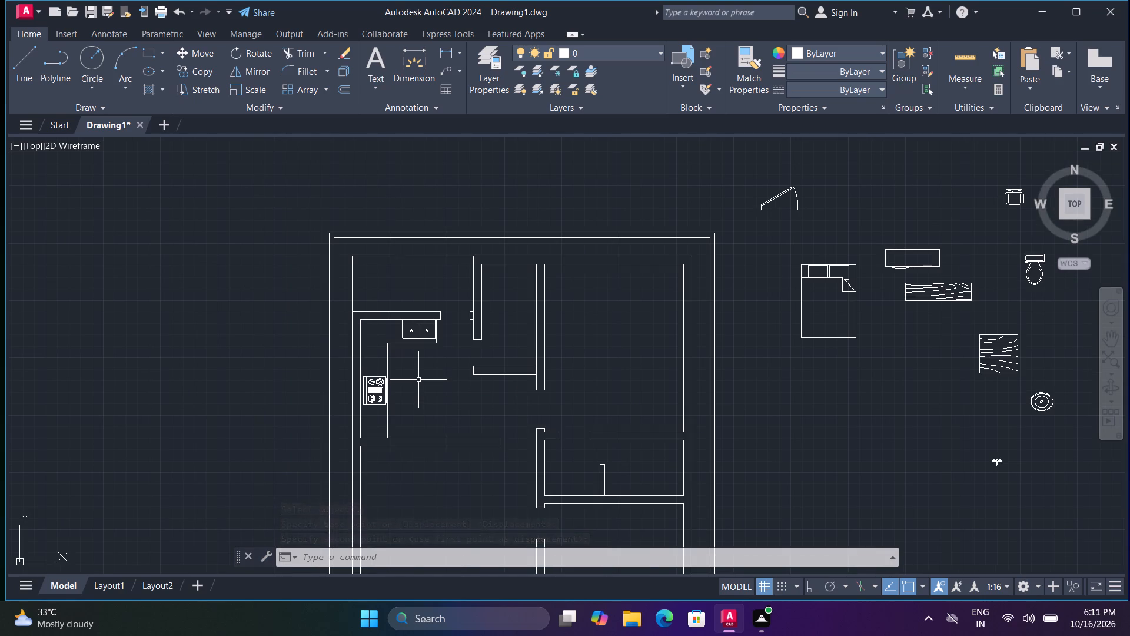
scroll(344, 383, "up", 2)
type("l")
key("space")
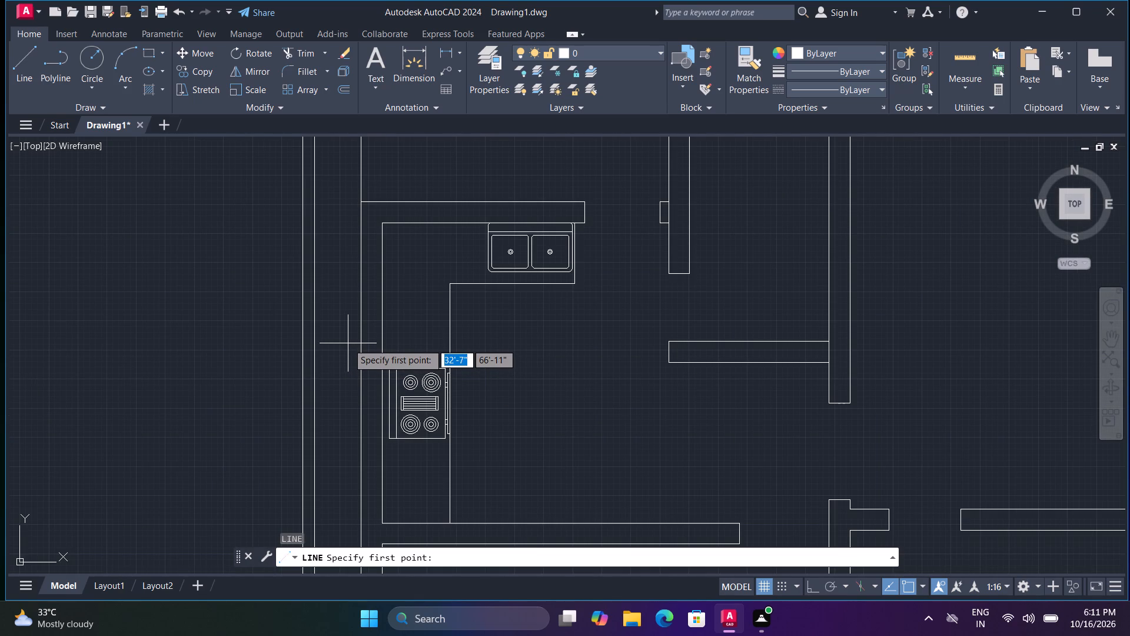
left_click(349, 349)
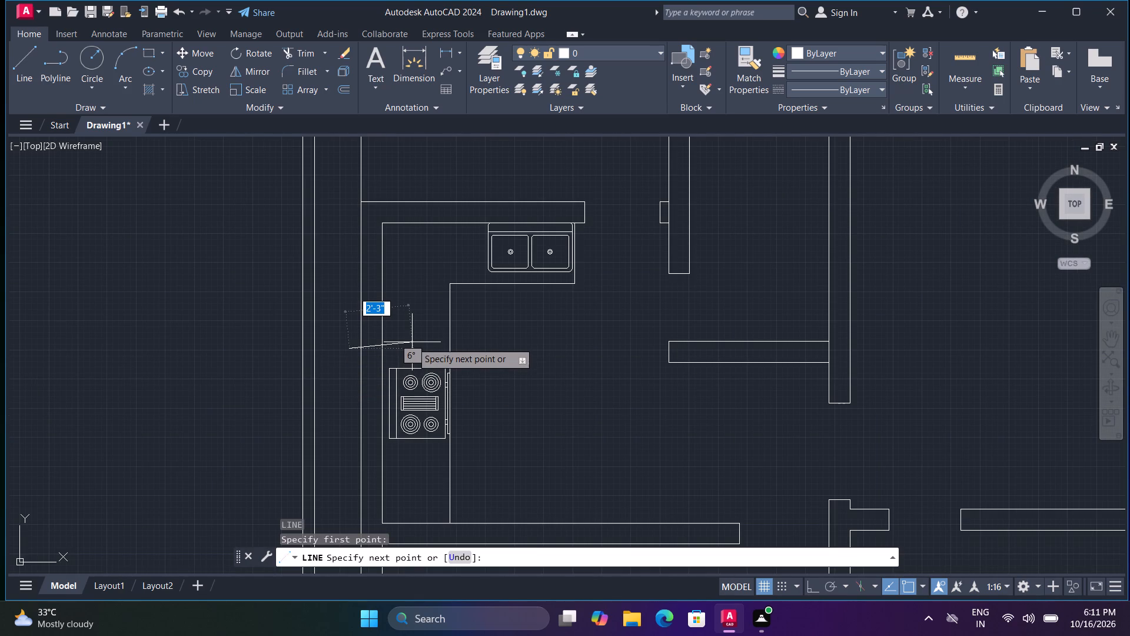
key("F8")
left_click(412, 342)
key("space")
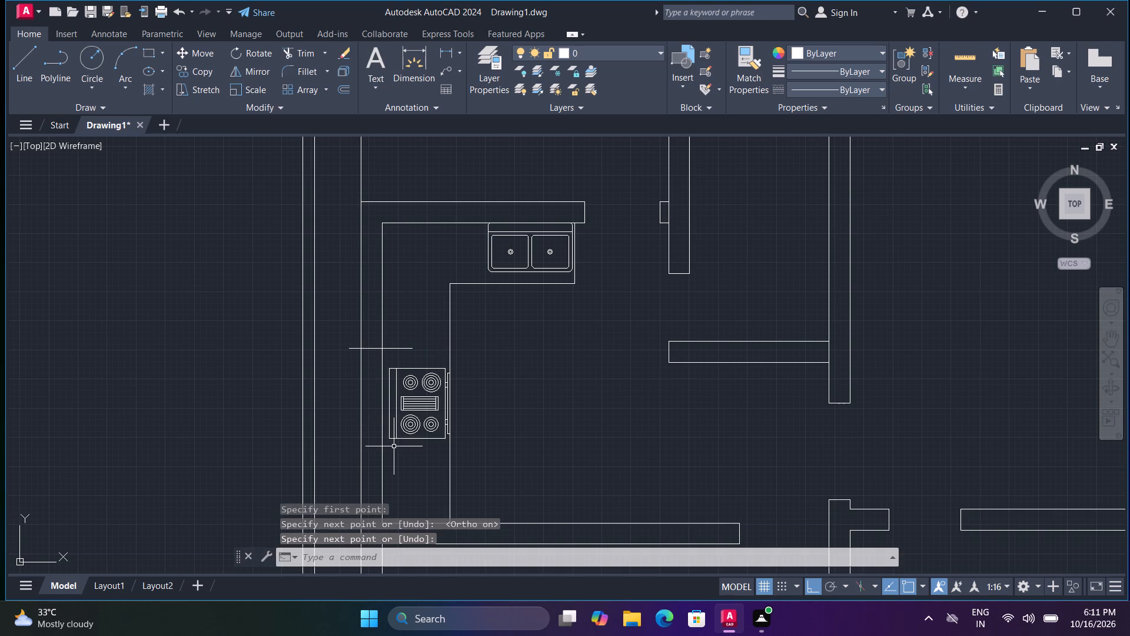
Draw a second horizontal line across the kitchen's west wall, just south of the range.
key("space")
left_click(398, 459)
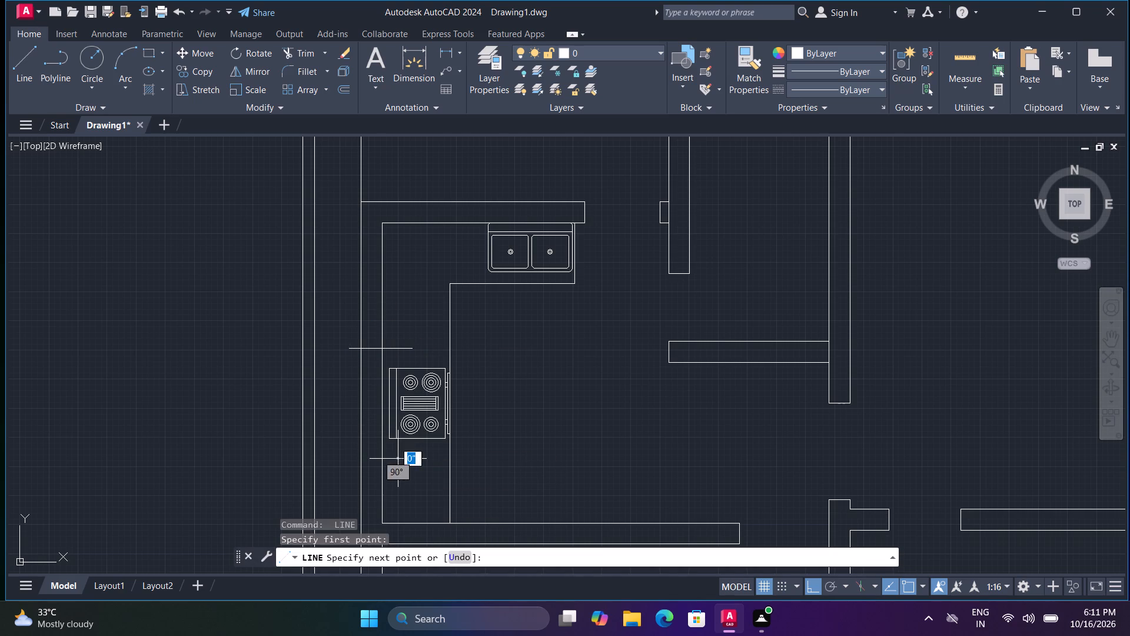
left_click(344, 459)
key("space")
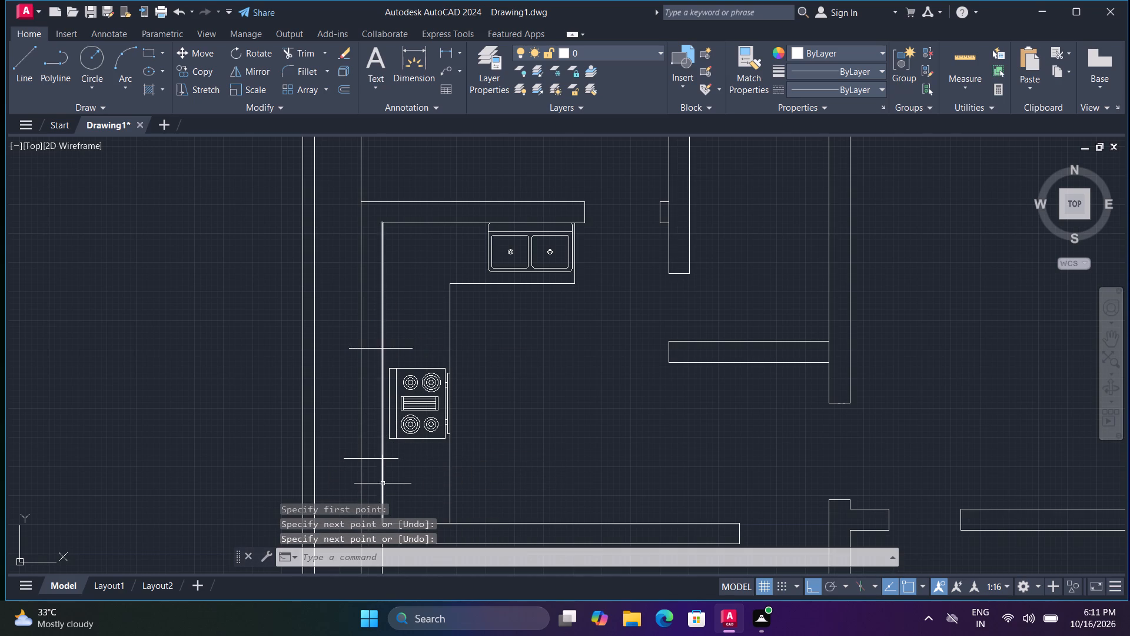
Trim the two lines beside the range to the faces of the kitchen's west wall.
key("t")
key("r")
key("space")
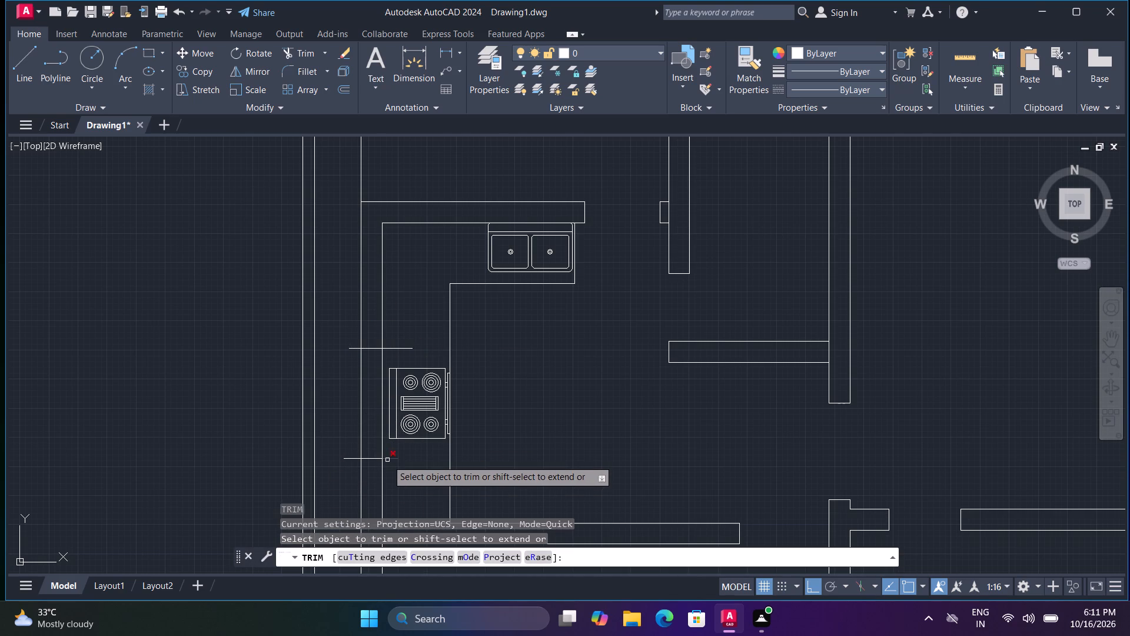
left_click(387, 460)
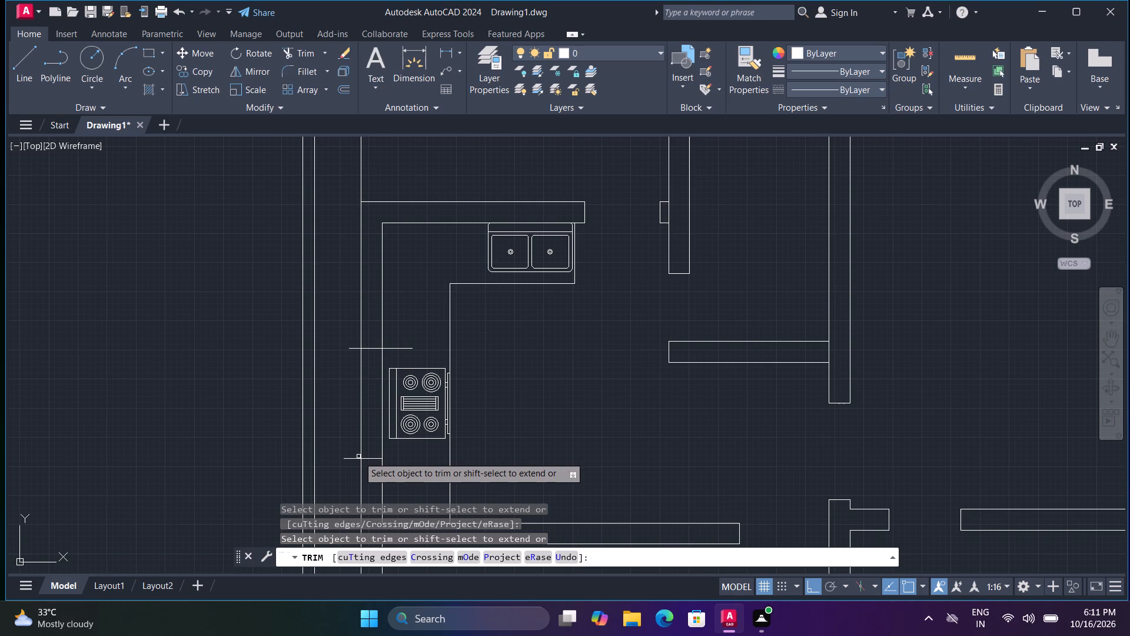
left_click(358, 458)
left_click(349, 346)
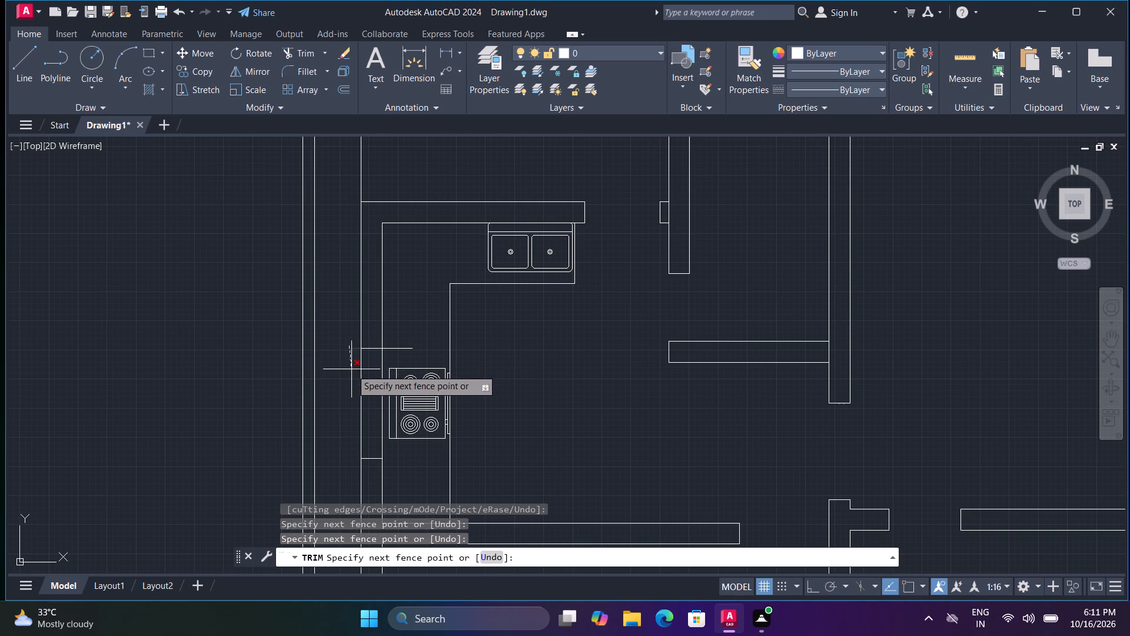
left_click(351, 369)
left_click(391, 348)
scroll(395, 355, "down", 2)
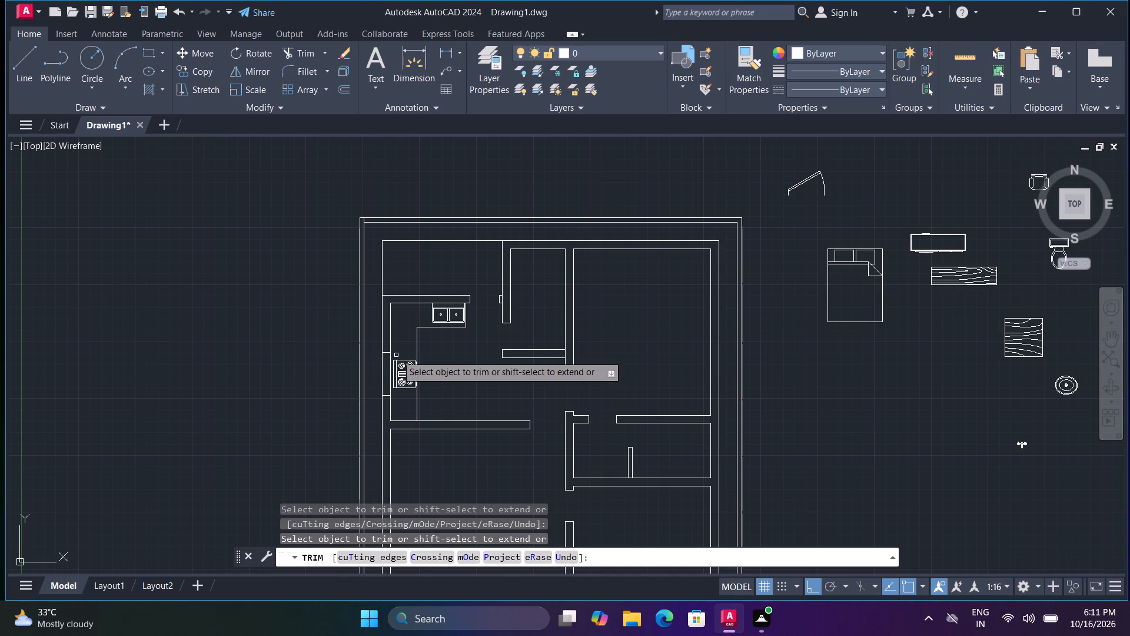
scroll(413, 335, "down", 1)
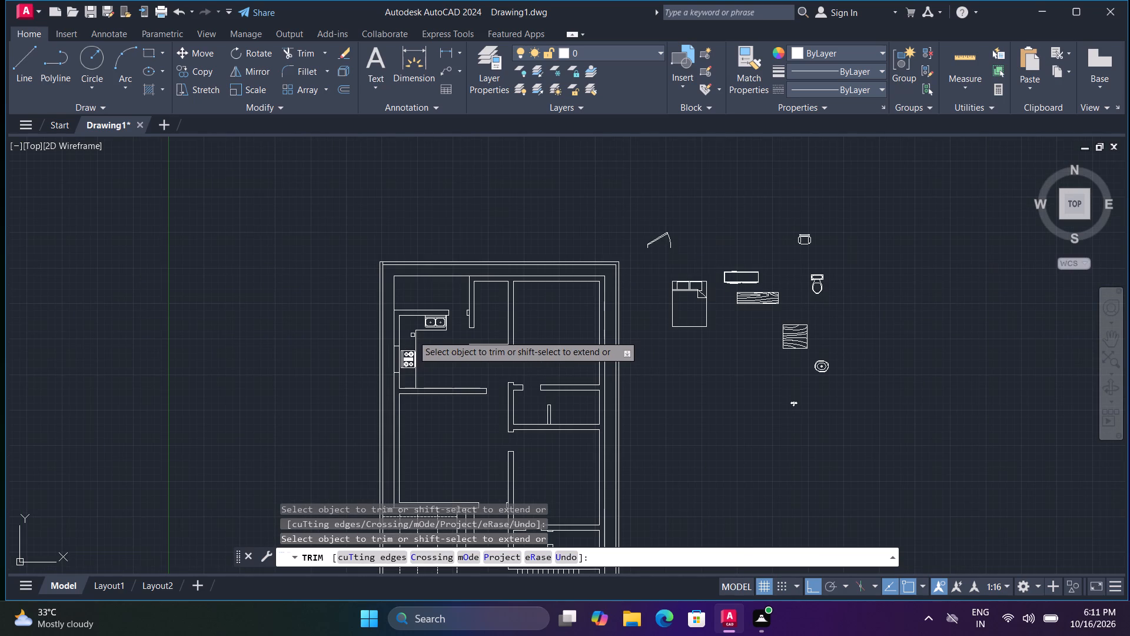
scroll(413, 335, "up", 1)
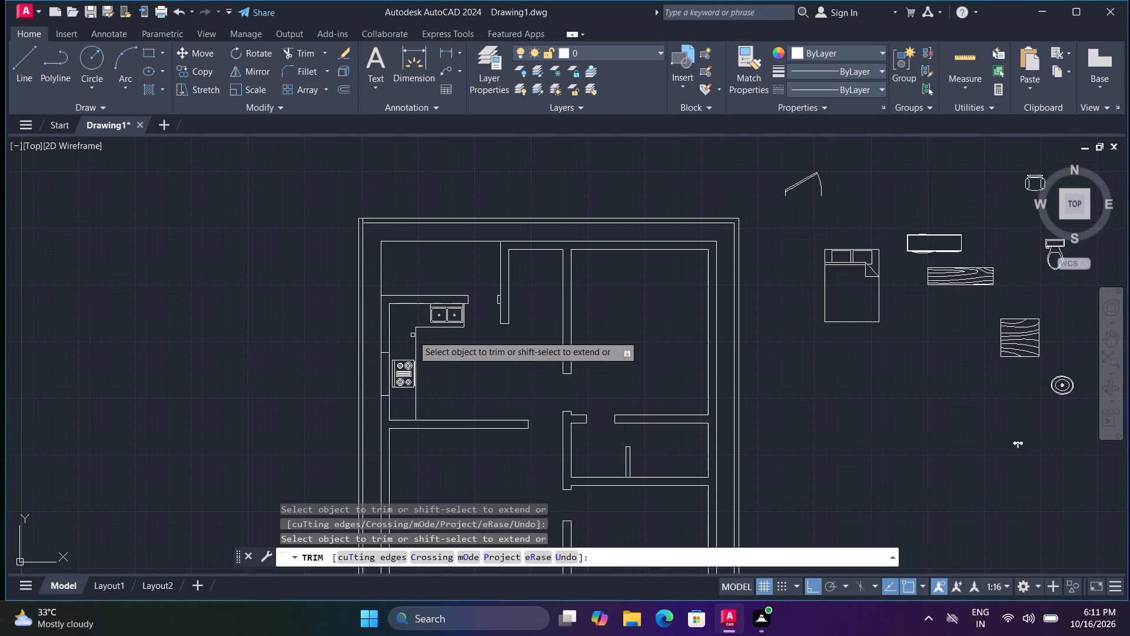
key("Escape")
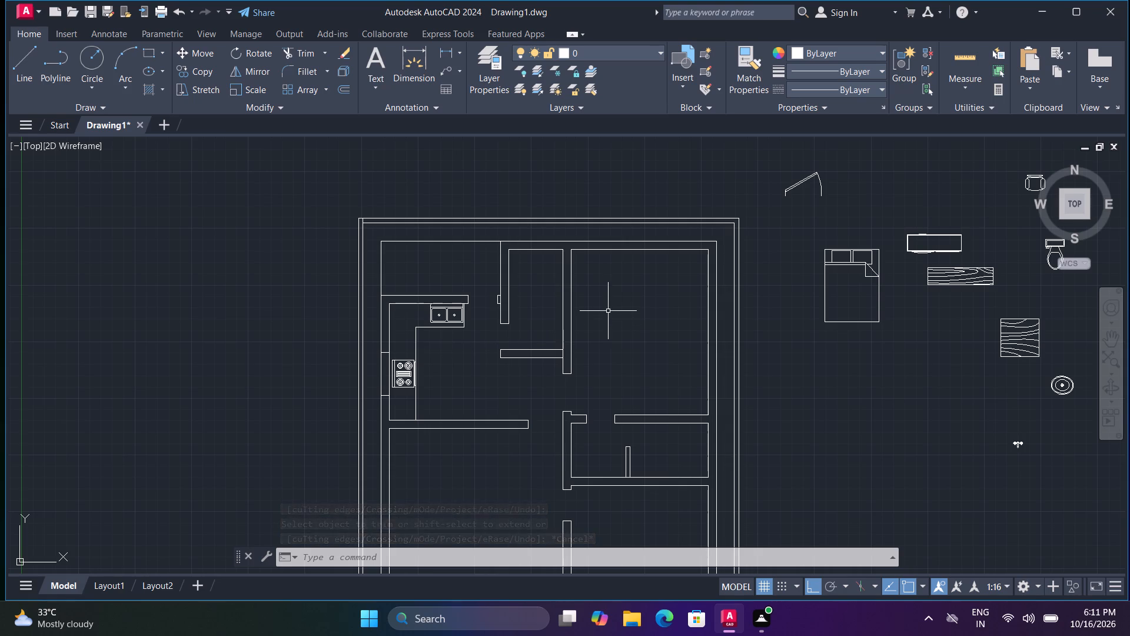
Draw two vertical lines about 4' apart across the northeast room's north wall, the first from the room's inner northwest corner.
middle_click_drag(606, 312, 561, 362)
middle_click(544, 367)
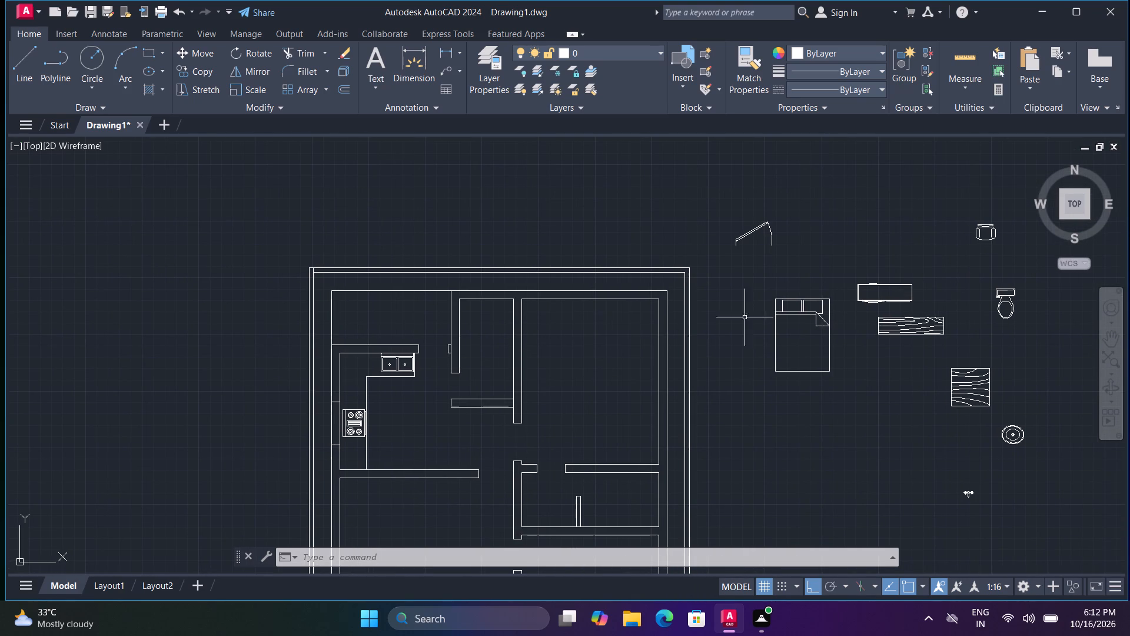
scroll(606, 330, "up", 1)
key("l")
key("space")
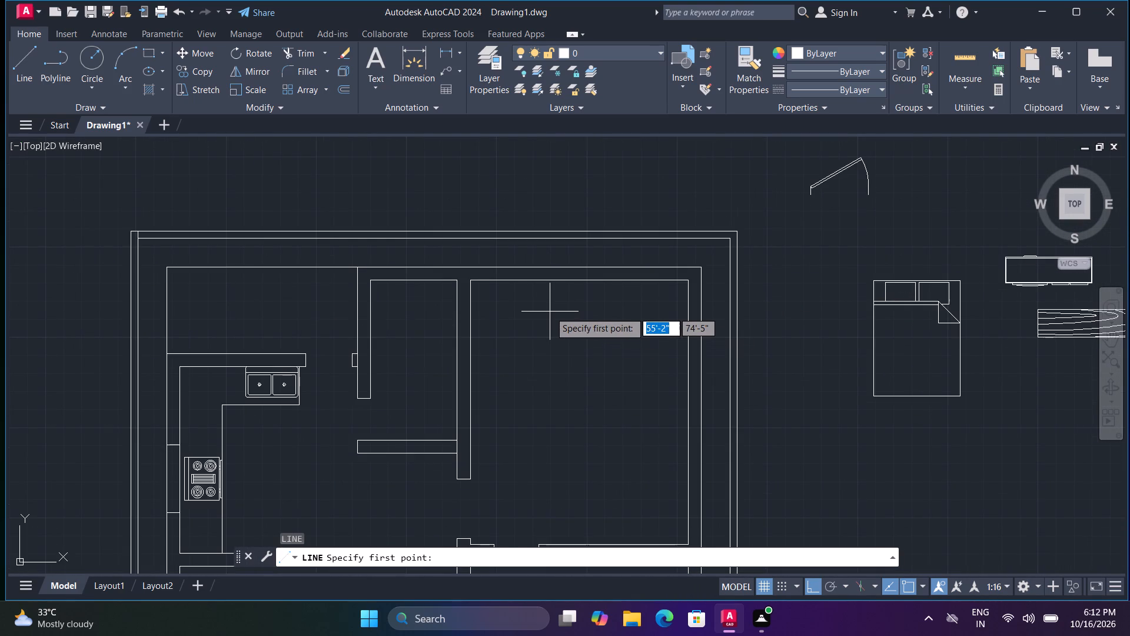
left_click(470, 281)
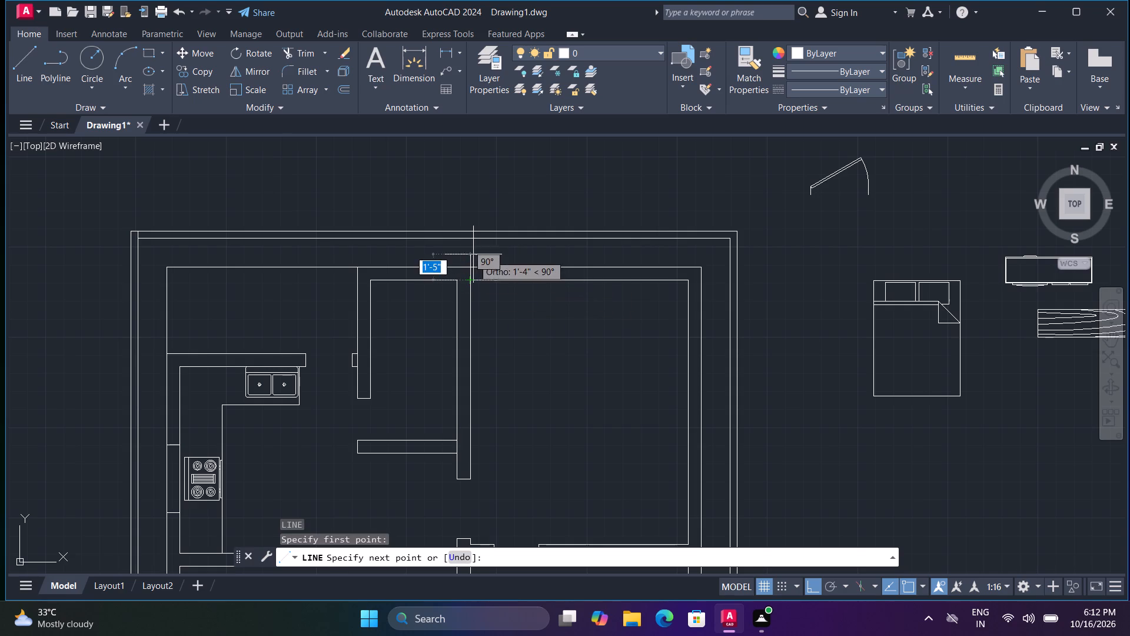
left_click(474, 251)
key("space")
key("space")
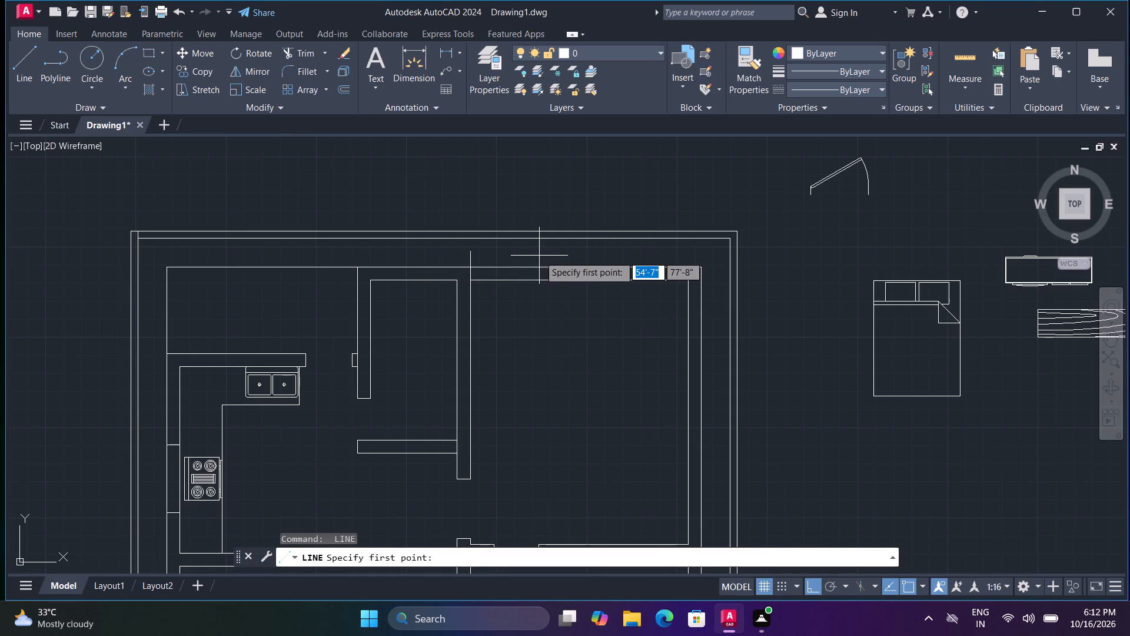
left_click(539, 256)
left_click(546, 307)
key("space")
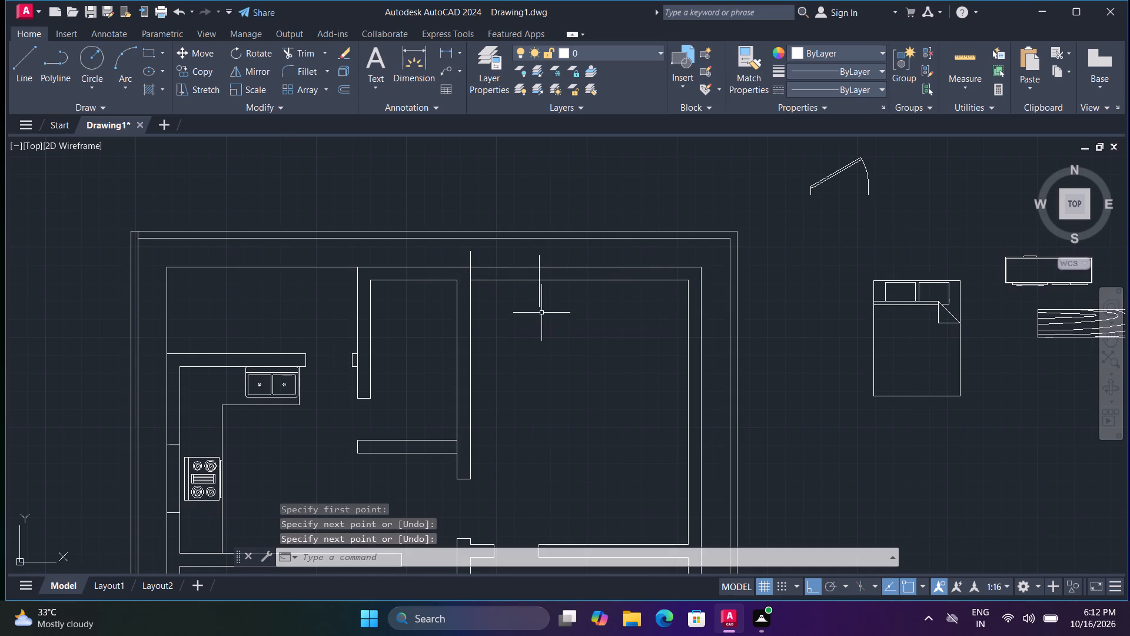
Trim the two vertical lines to the faces of the northeast room's north wall.
type("tr")
key("space")
key("space")
left_click(541, 306)
left_click(539, 256)
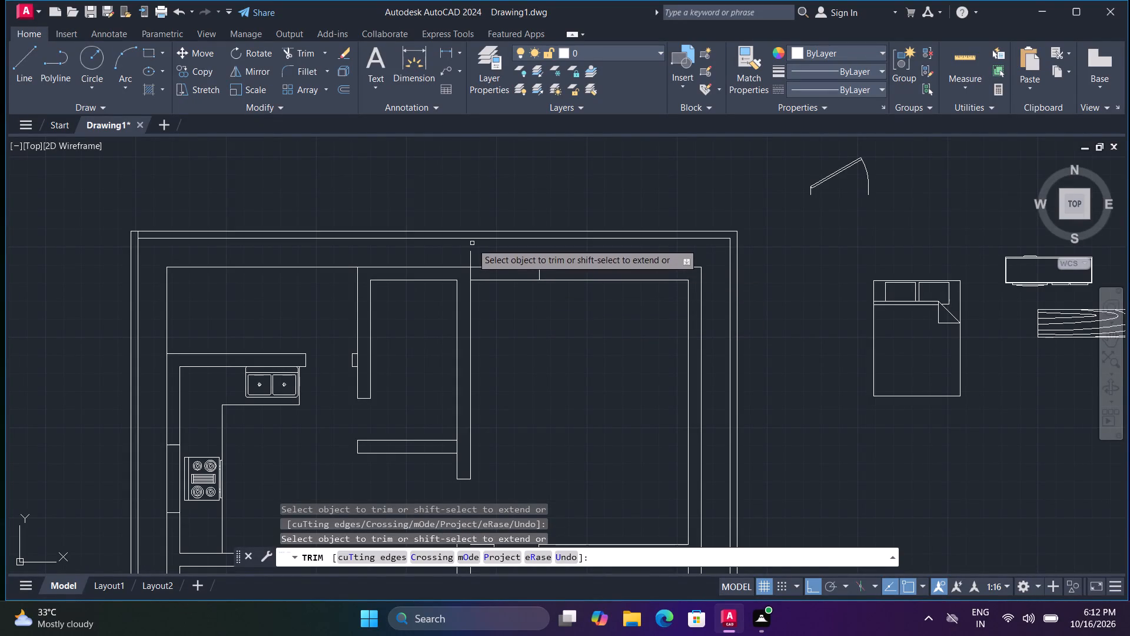
left_click(472, 256)
scroll(593, 291, "down", 1)
key("Escape")
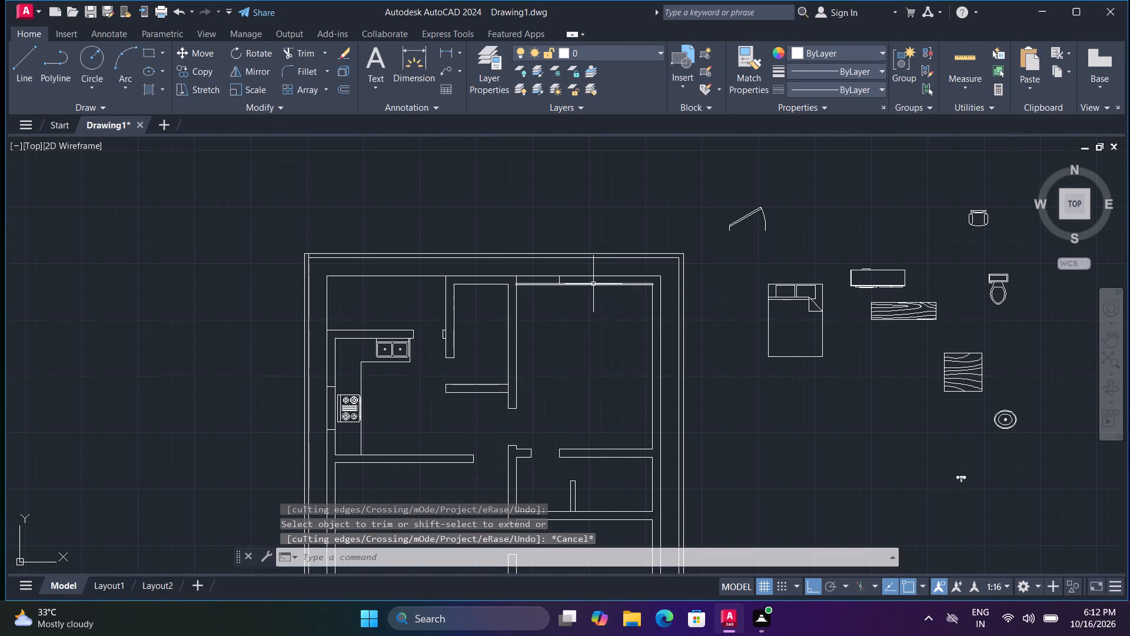
Draw two horizontal lines across the northeast room's east wall, the southern one about 3'-3" long and north of the partition.
type("l")
key("space")
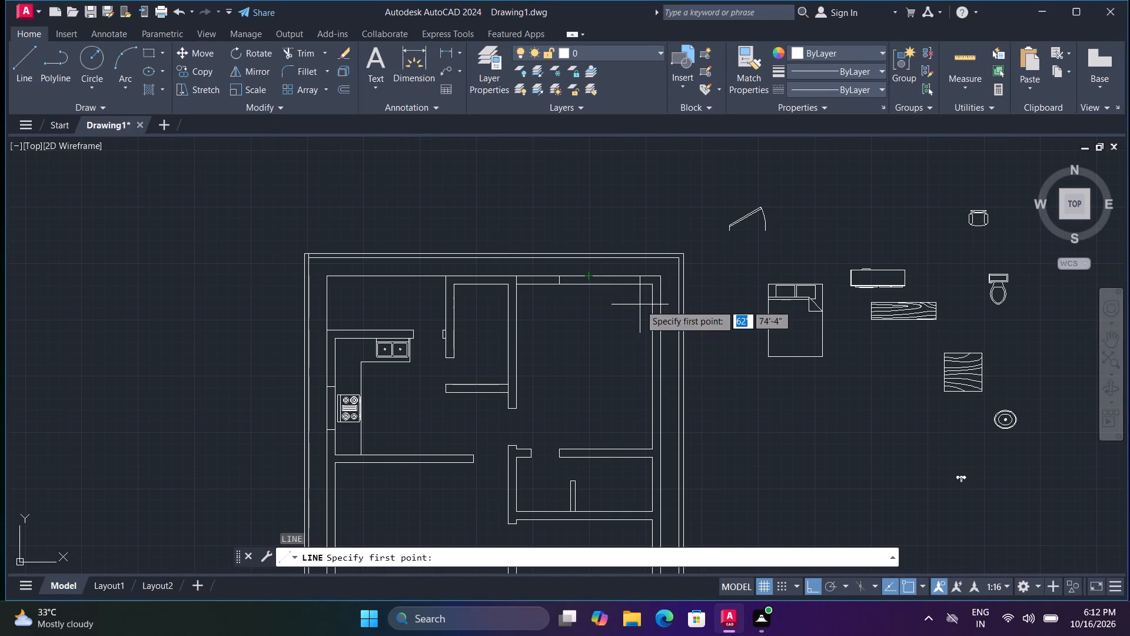
middle_click_drag(681, 349, 642, 338)
scroll(633, 343, "up", 2)
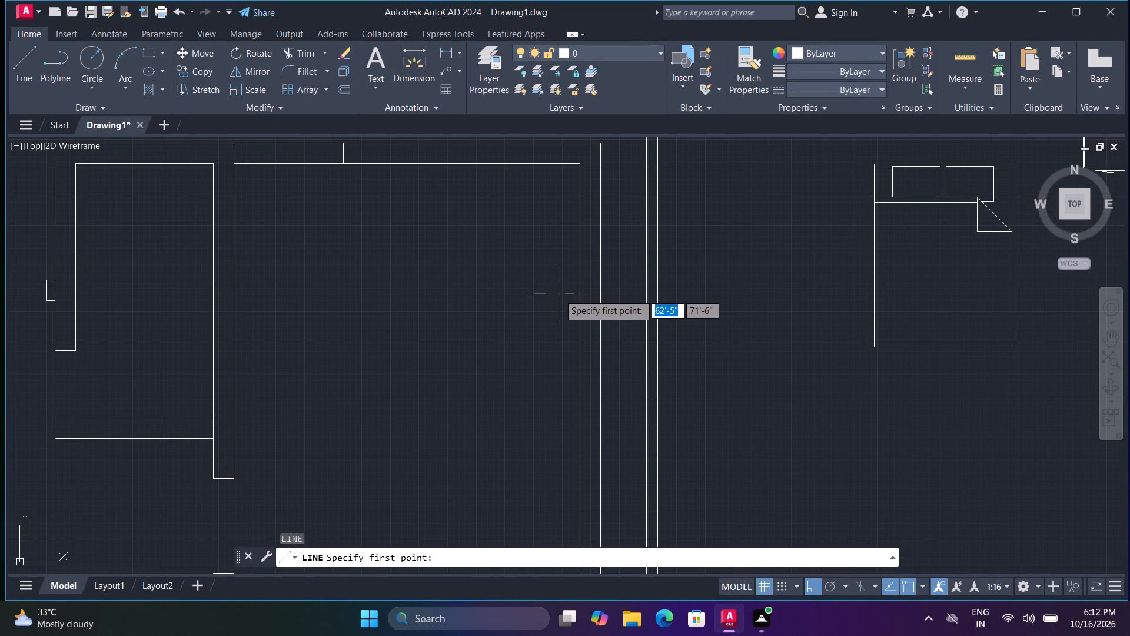
scroll(557, 289, "down", 3)
scroll(557, 289, "up", 2)
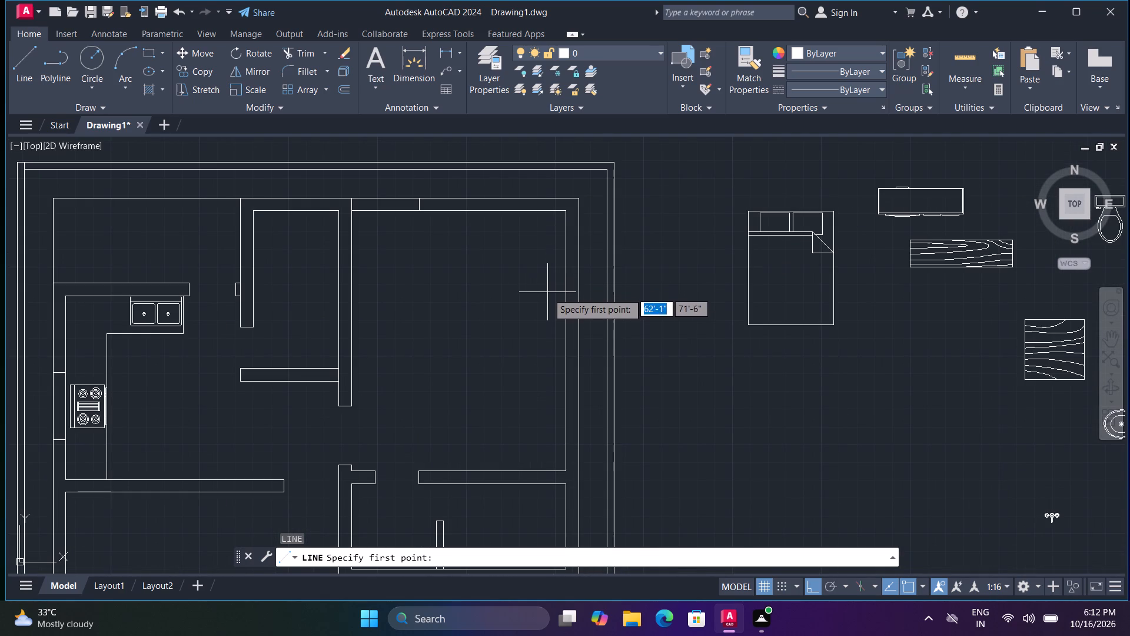
left_click(549, 294)
left_click(592, 293)
key("space")
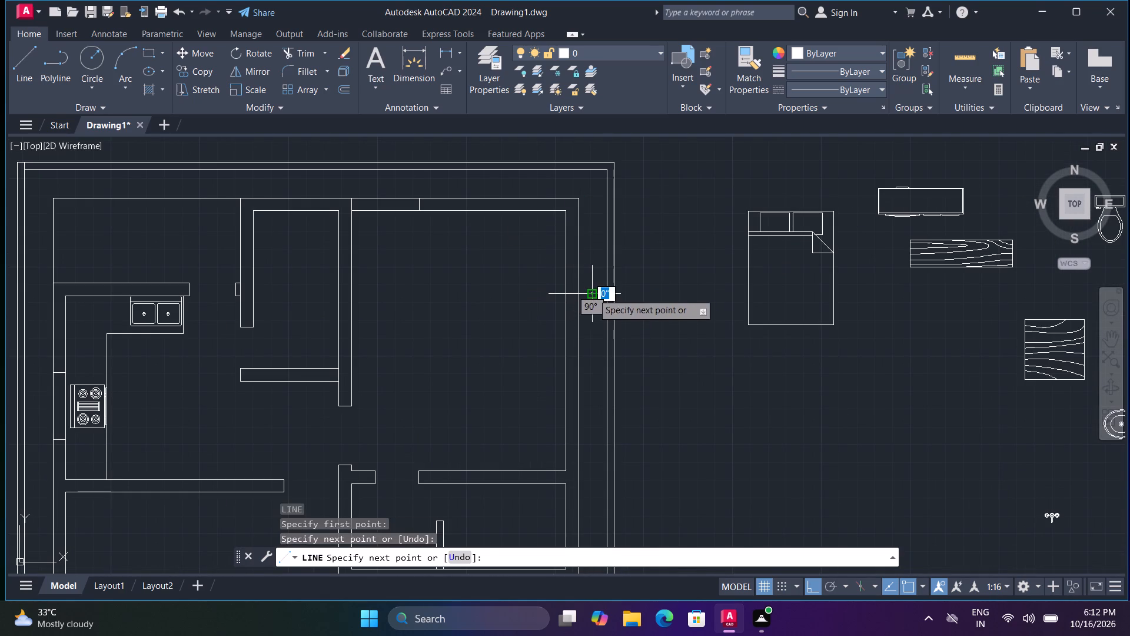
key("space")
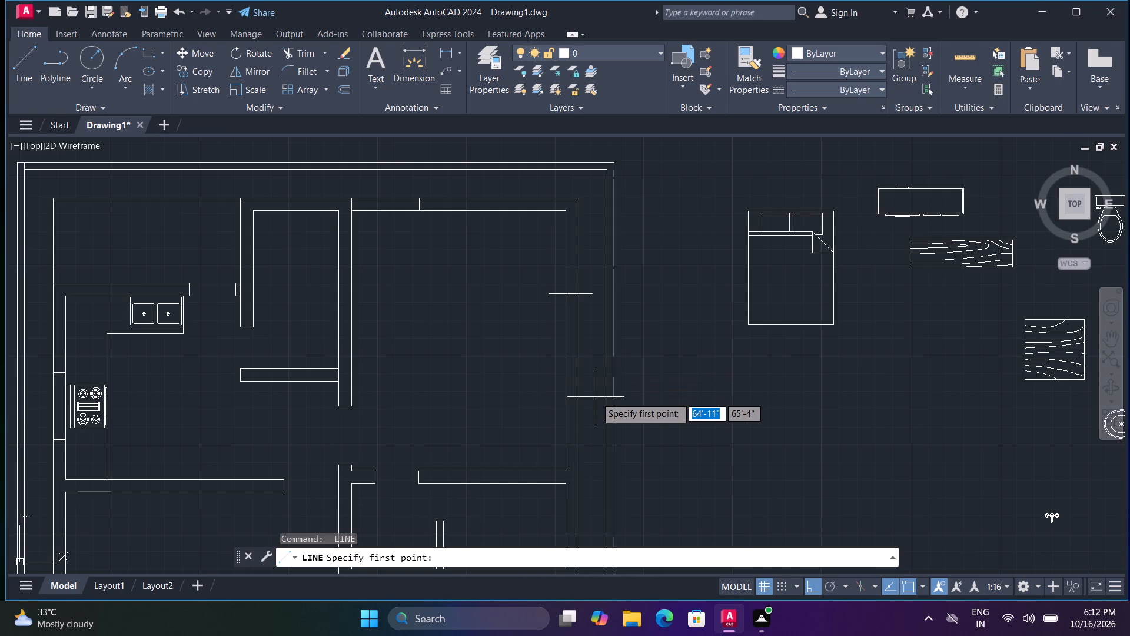
left_click(596, 420)
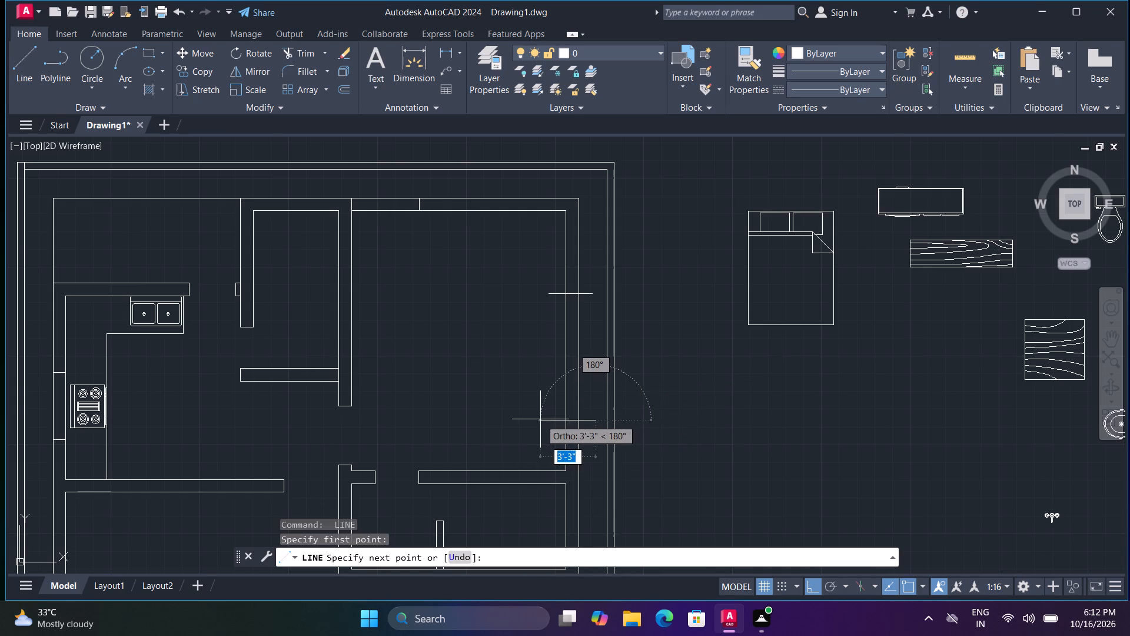
left_click(540, 419)
key("Escape")
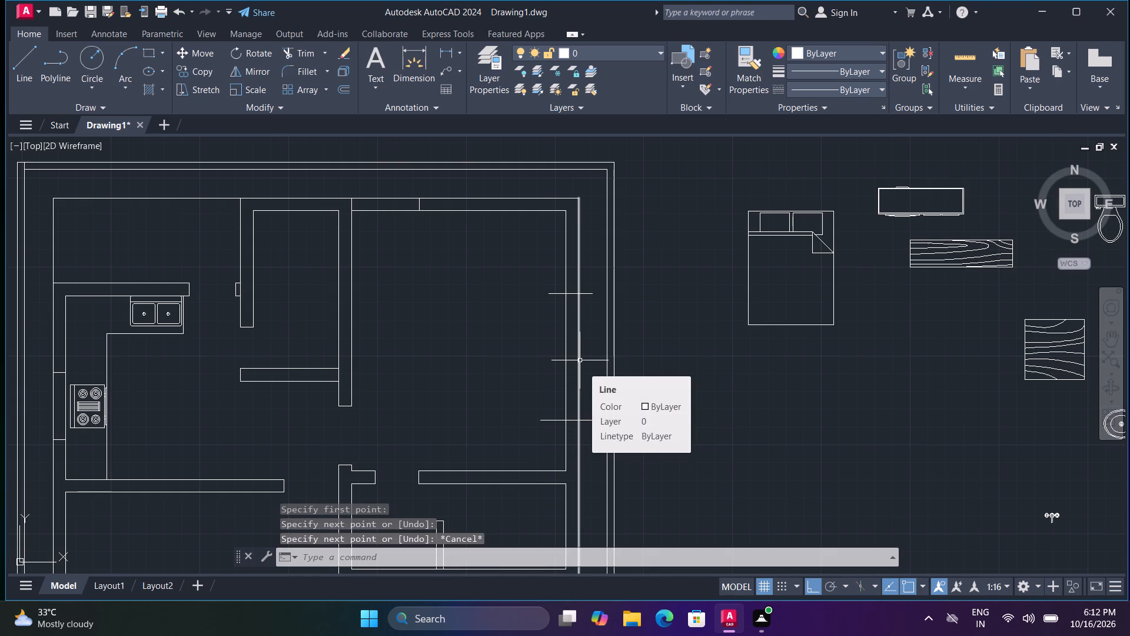
Trim the two horizontal lines to the faces of the northeast room's east wall.
type("tr")
key("space")
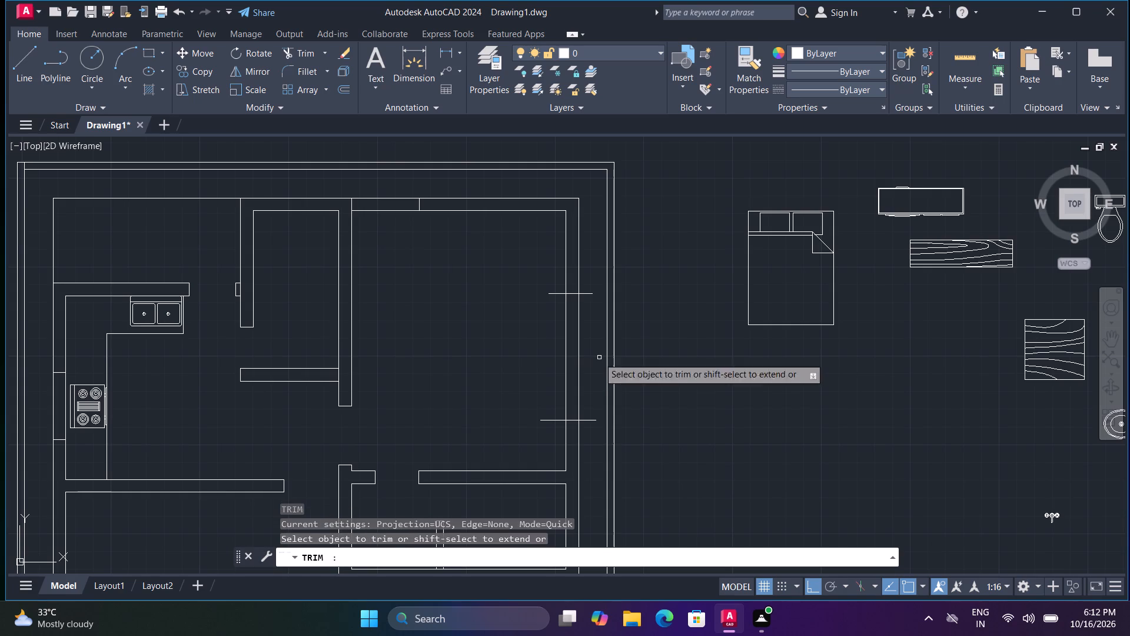
left_click(591, 431)
left_click(588, 289)
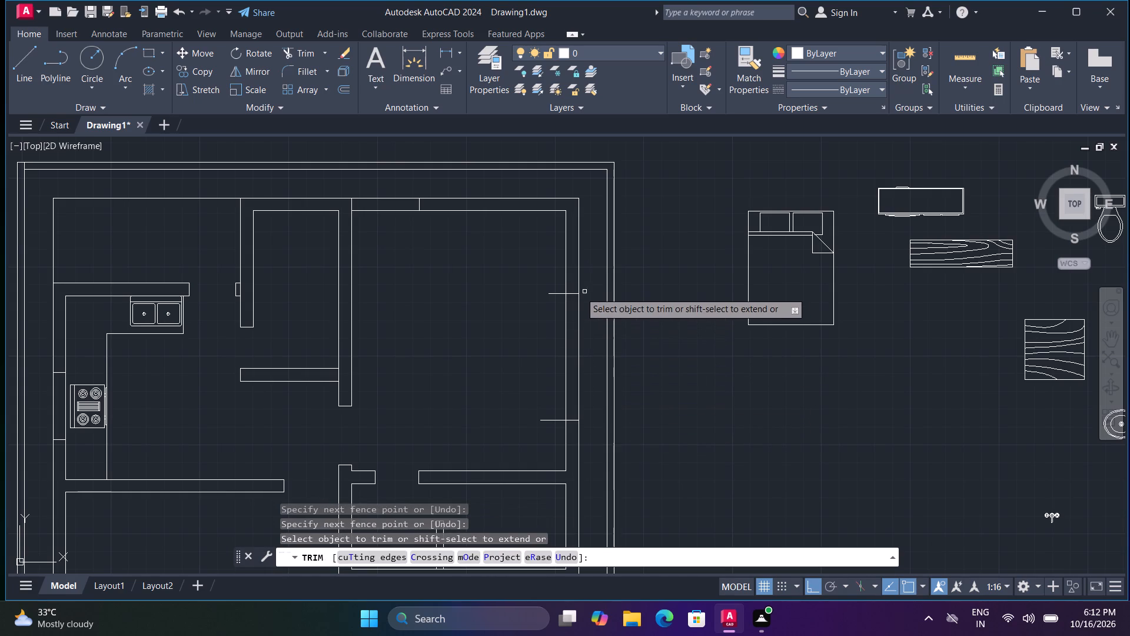
left_click(561, 287)
left_click(557, 428)
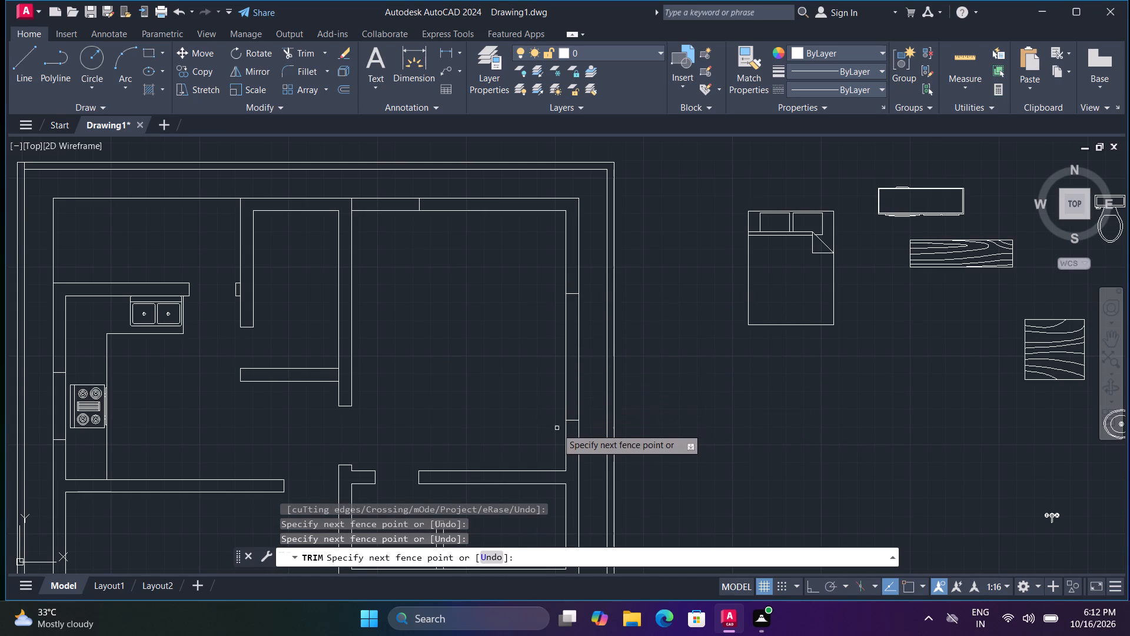
key("Escape")
scroll(560, 423, "down", 3)
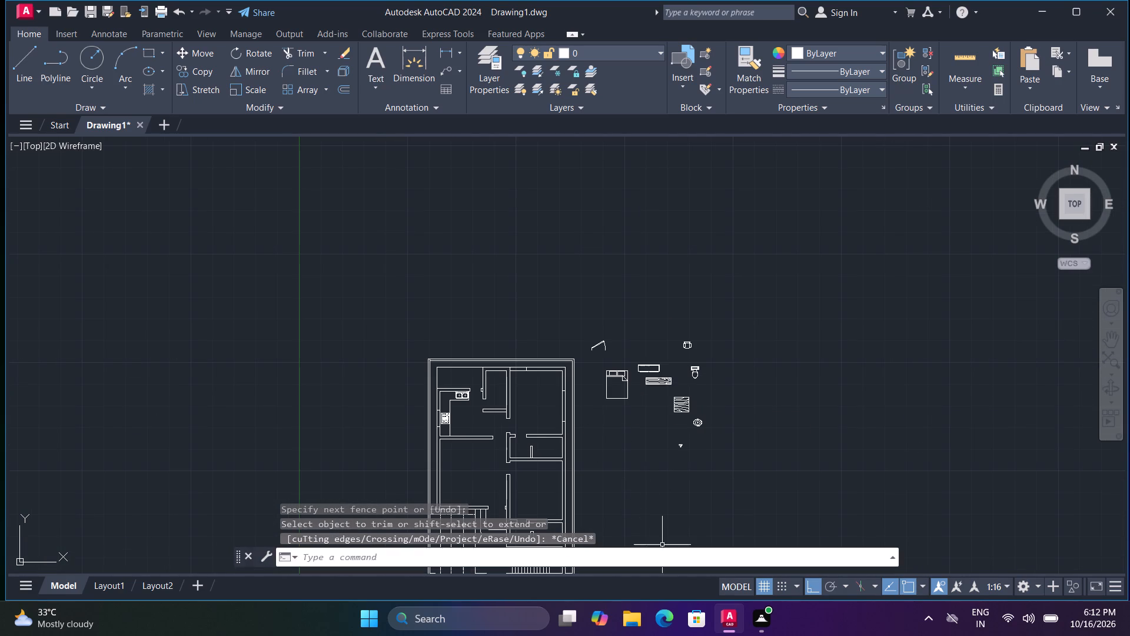
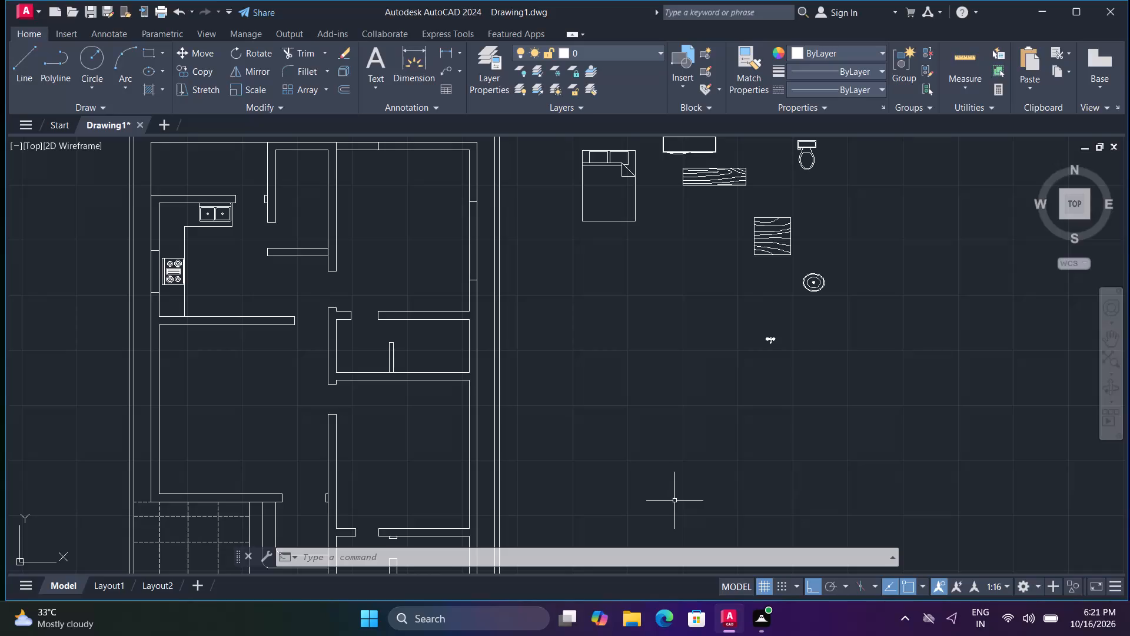
Draw two short horizontal lines across the east outer wall of the upper small partitioned room, the upper one about 1'-11" long.
scroll(674, 501, "up", 1)
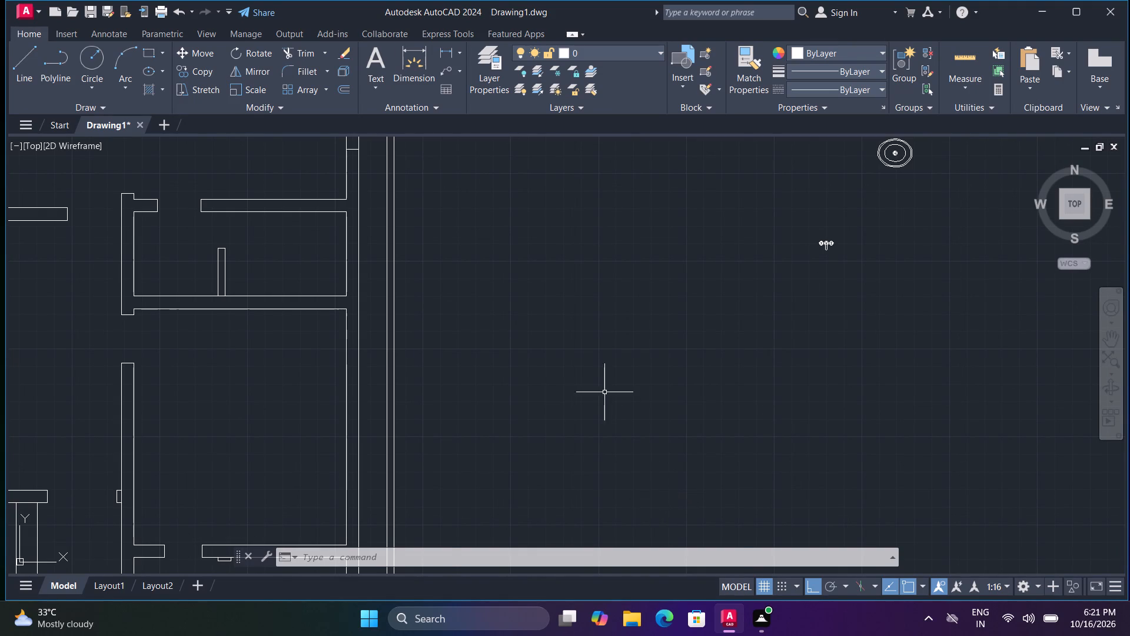
scroll(546, 318, "down", 1)
type("l")
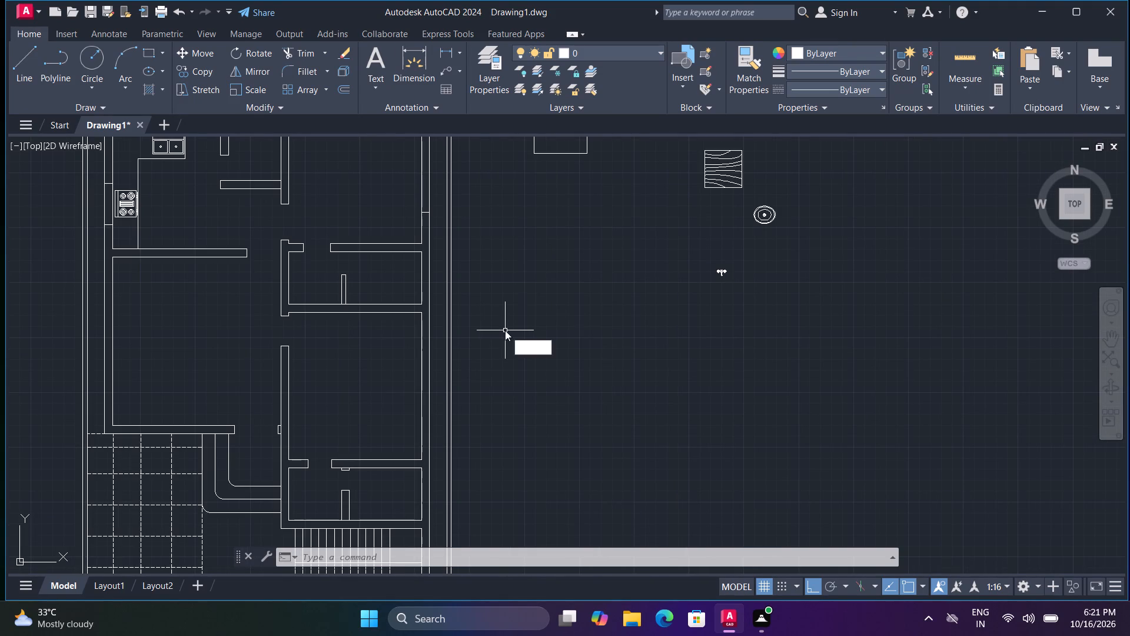
key("space")
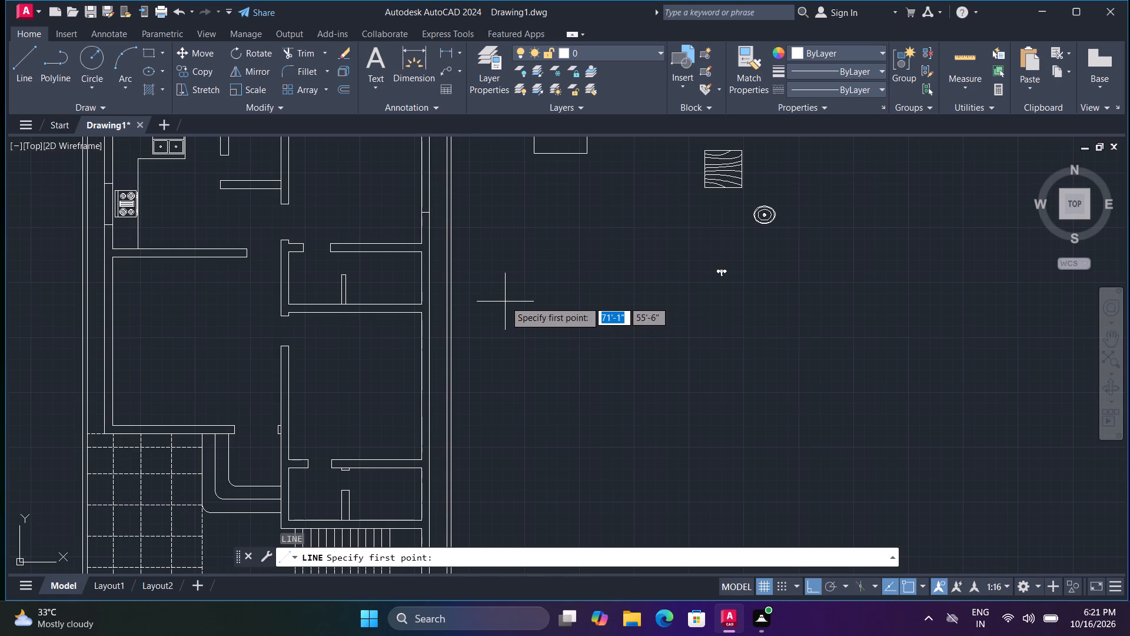
scroll(355, 286, "up", 2)
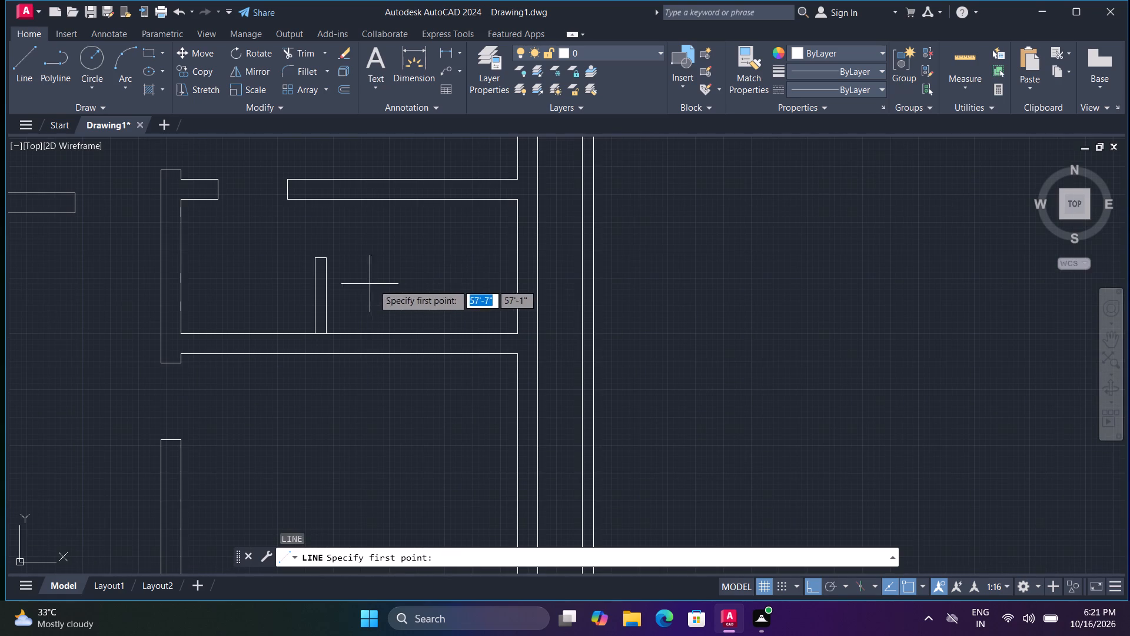
left_click(499, 241)
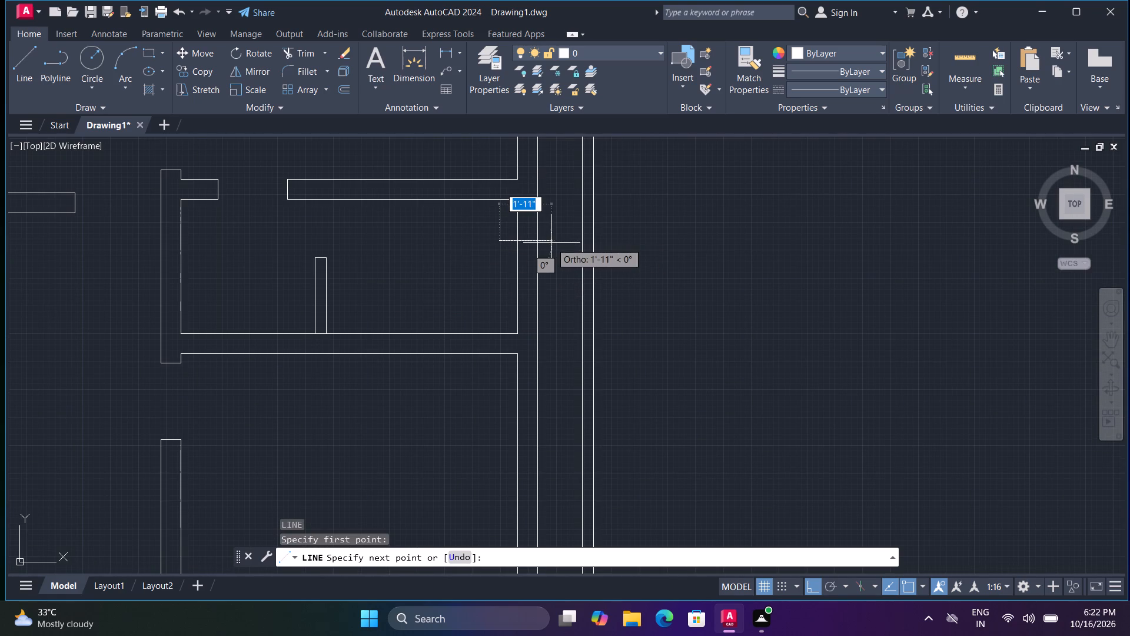
left_click(552, 243)
key("space")
key("space")
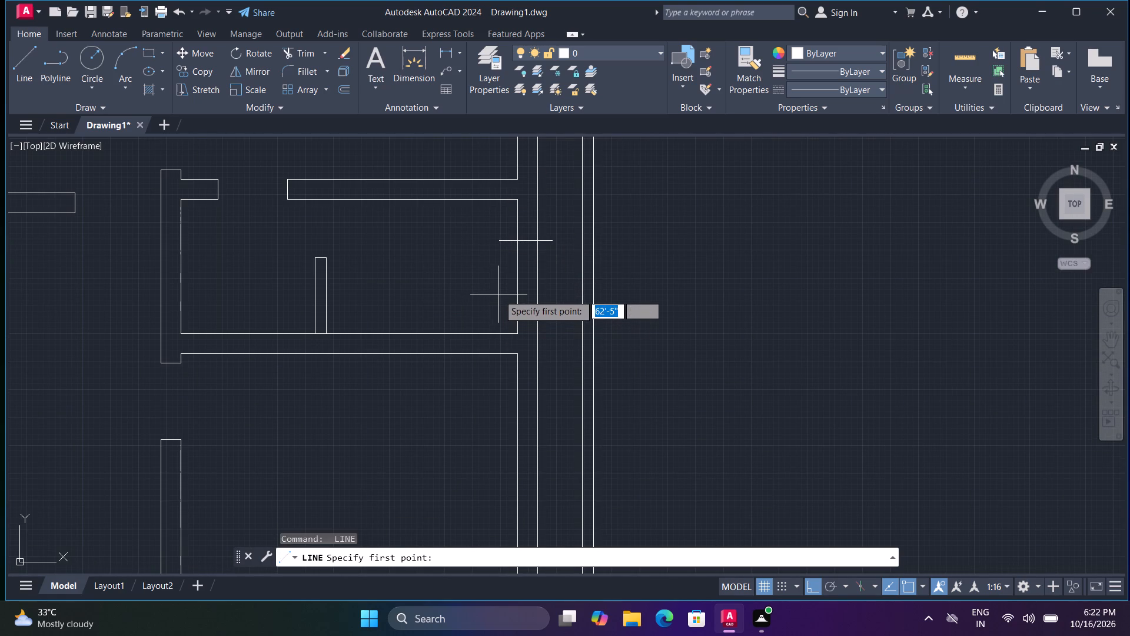
left_click(501, 289)
left_click(553, 293)
key("space")
Draw a short horizontal line across the east outer wall of the room between the two small partitioned rooms, near its upper end.
middle_click_drag(552, 349, 565, 240)
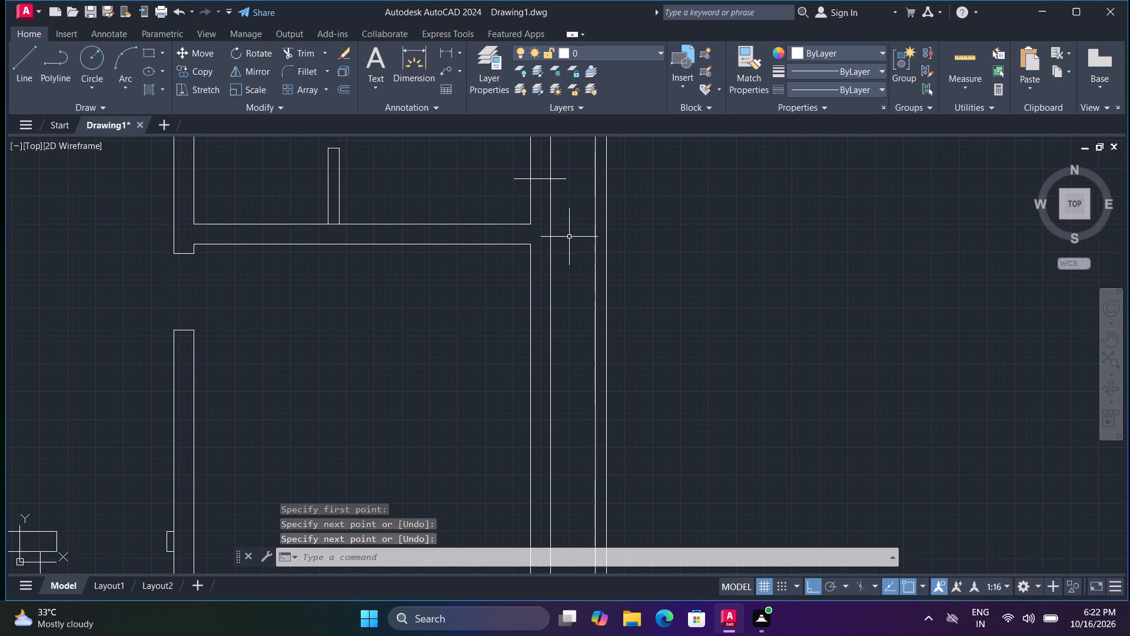
scroll(525, 332, "down", 1)
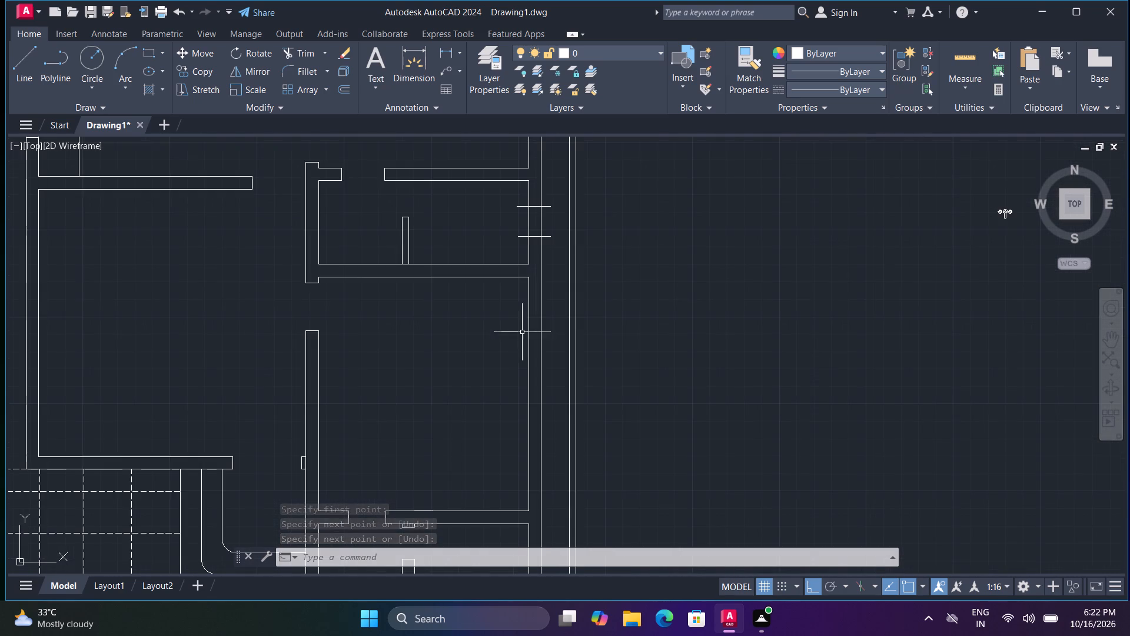
middle_click_drag(503, 352, 487, 291)
key("space")
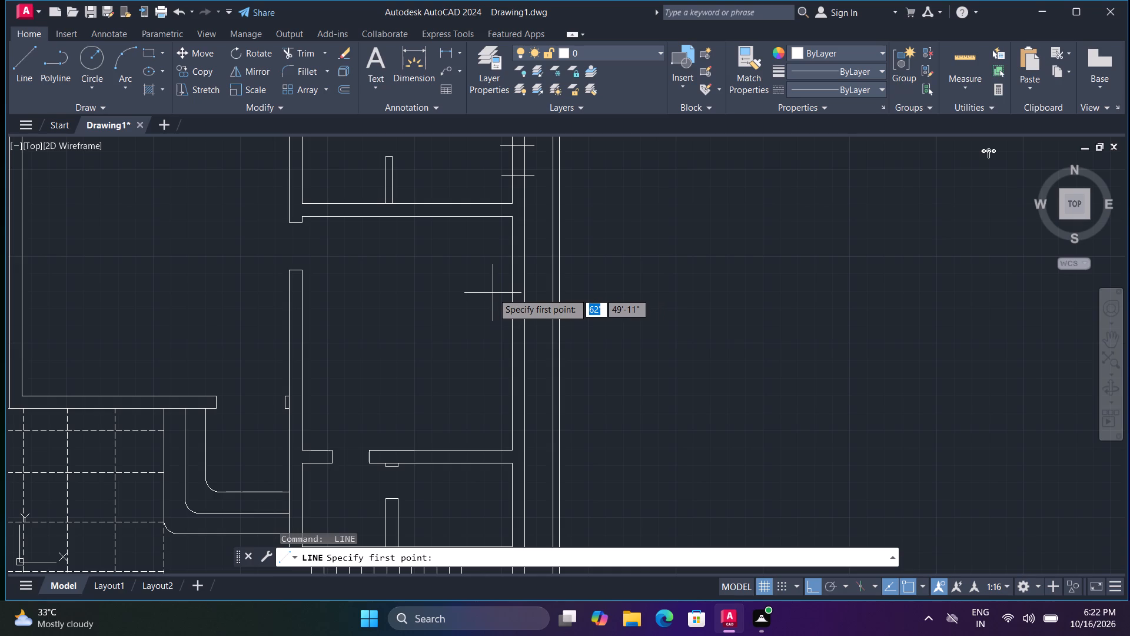
left_click(490, 284)
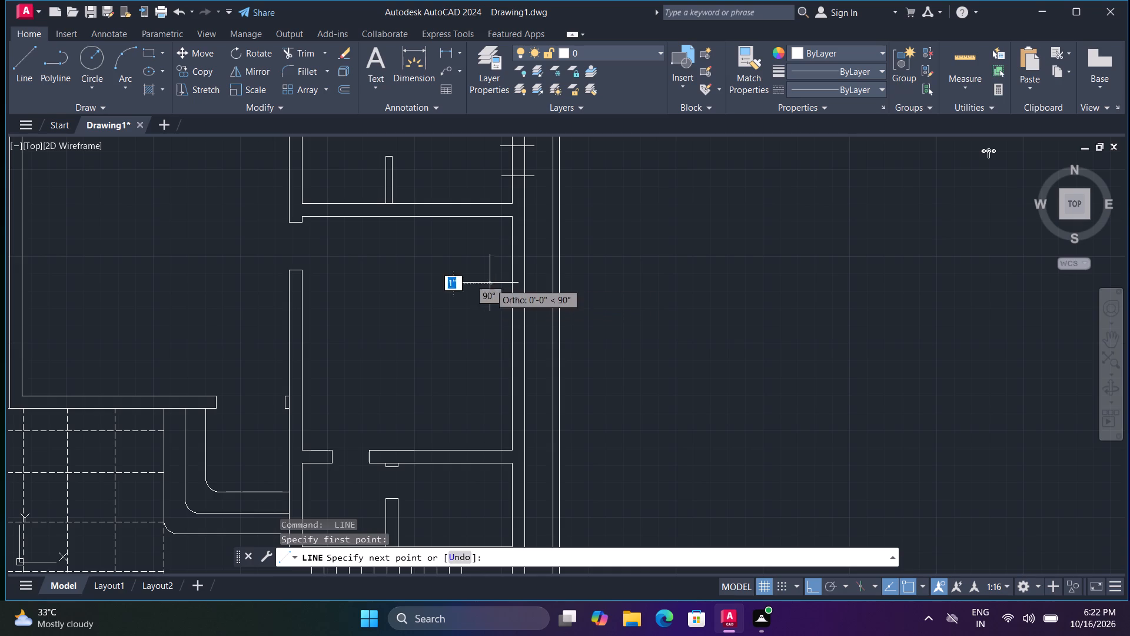
left_click(544, 286)
key("space")
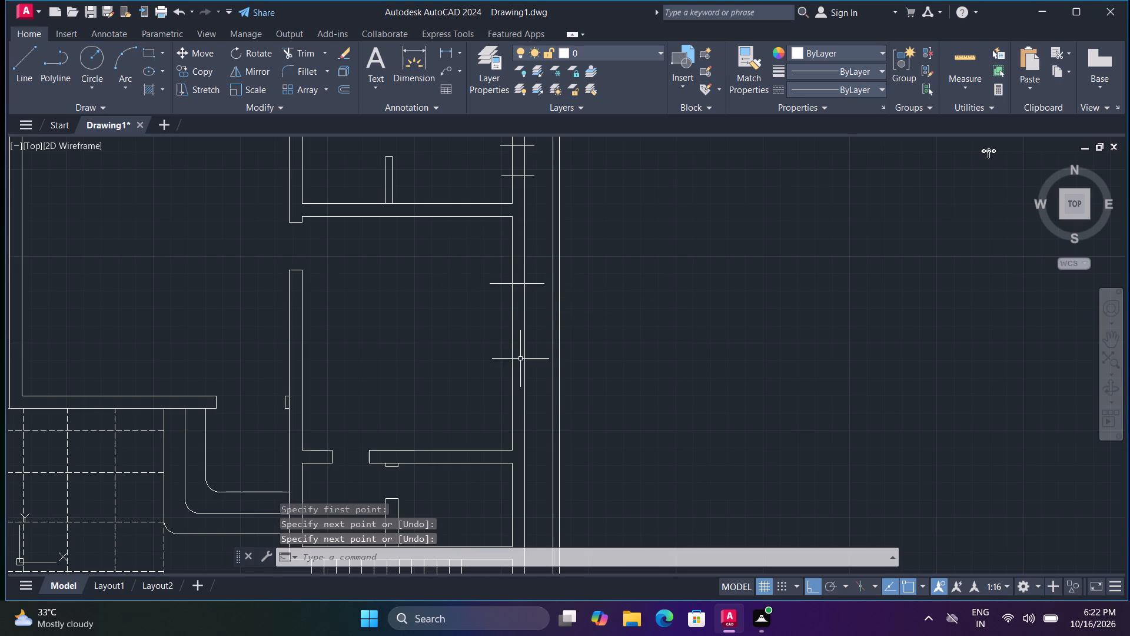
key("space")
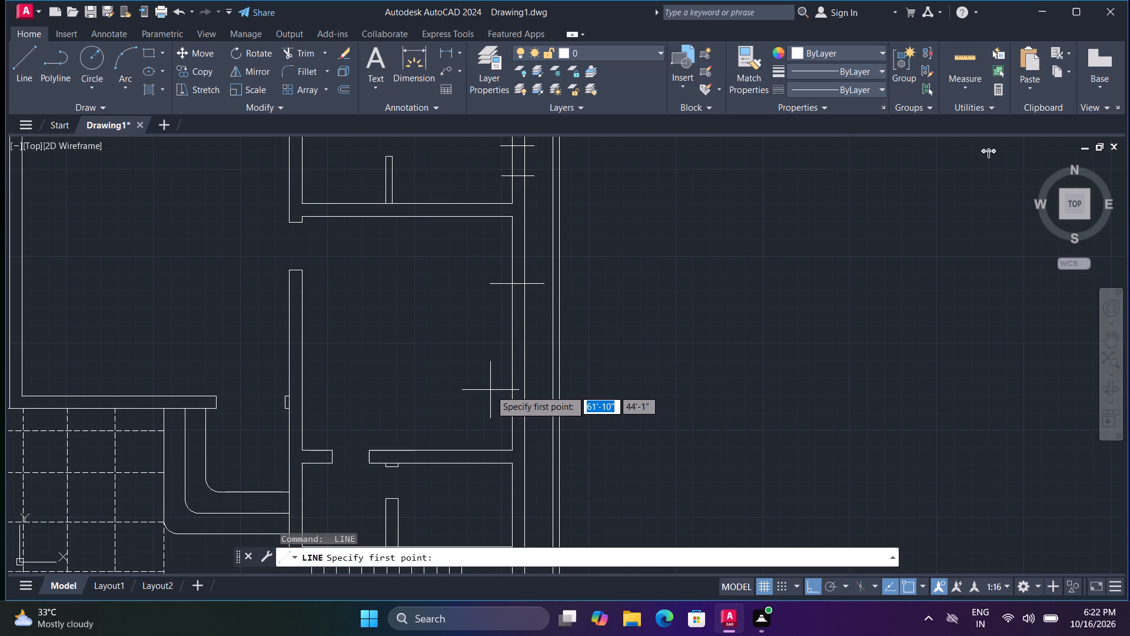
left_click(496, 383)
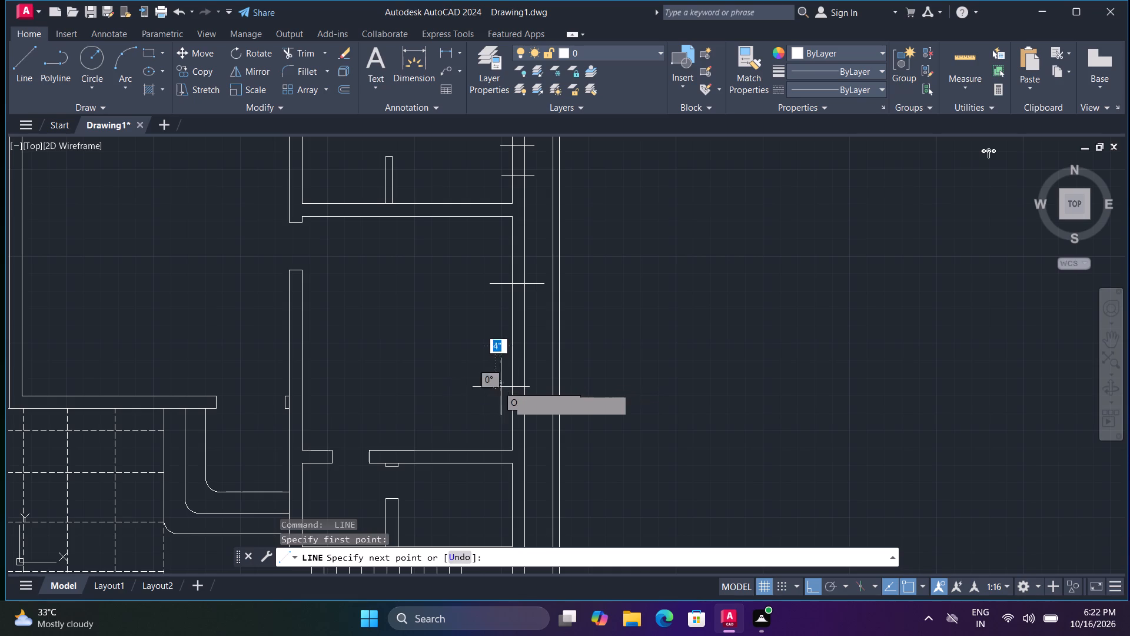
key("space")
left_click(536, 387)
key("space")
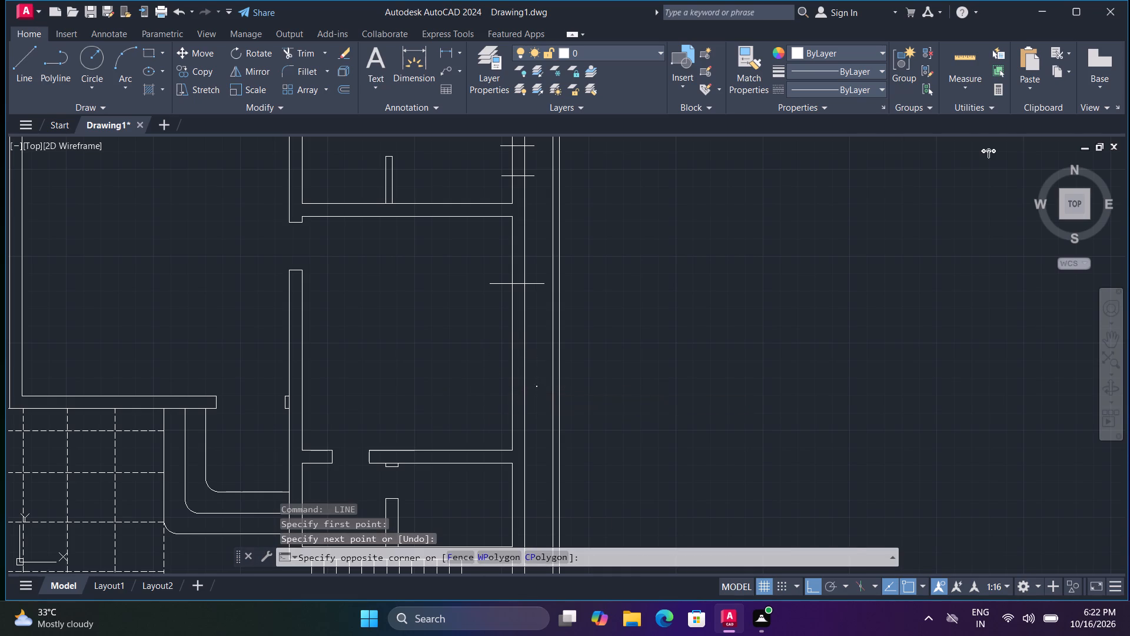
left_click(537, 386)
Draw a second short horizontal line across the same room's east outer wall, in the wall's lower part.
key("space")
left_click(486, 384)
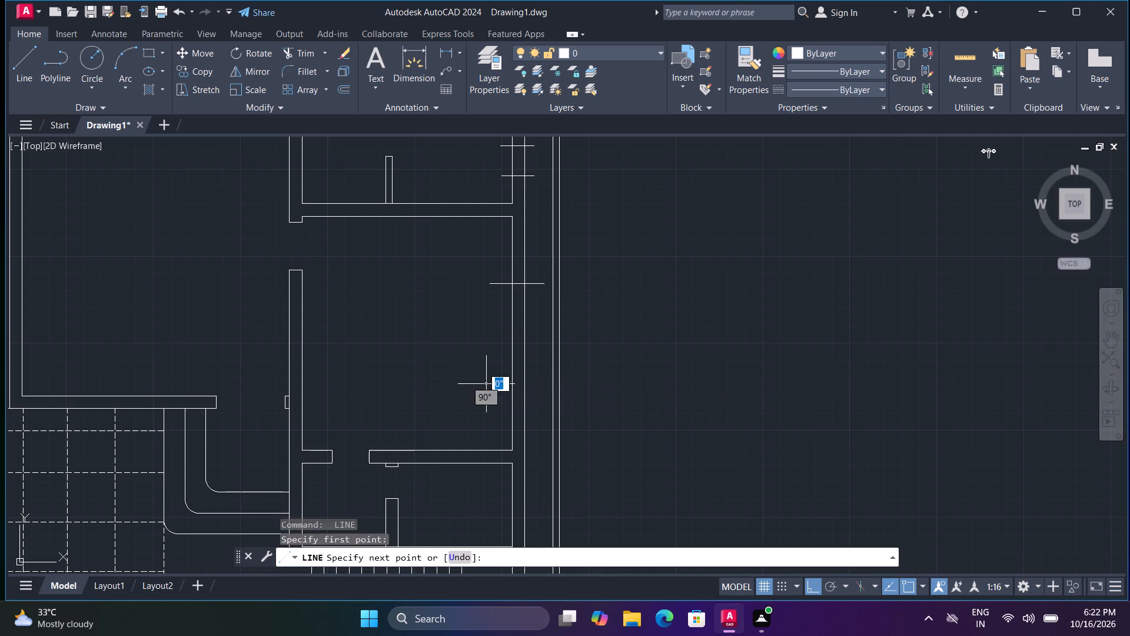
left_click(541, 386)
key("space")
Draw two short horizontal lines across the east outer wall of the small partitioned room just north of the staircase.
scroll(537, 398, "down", 2)
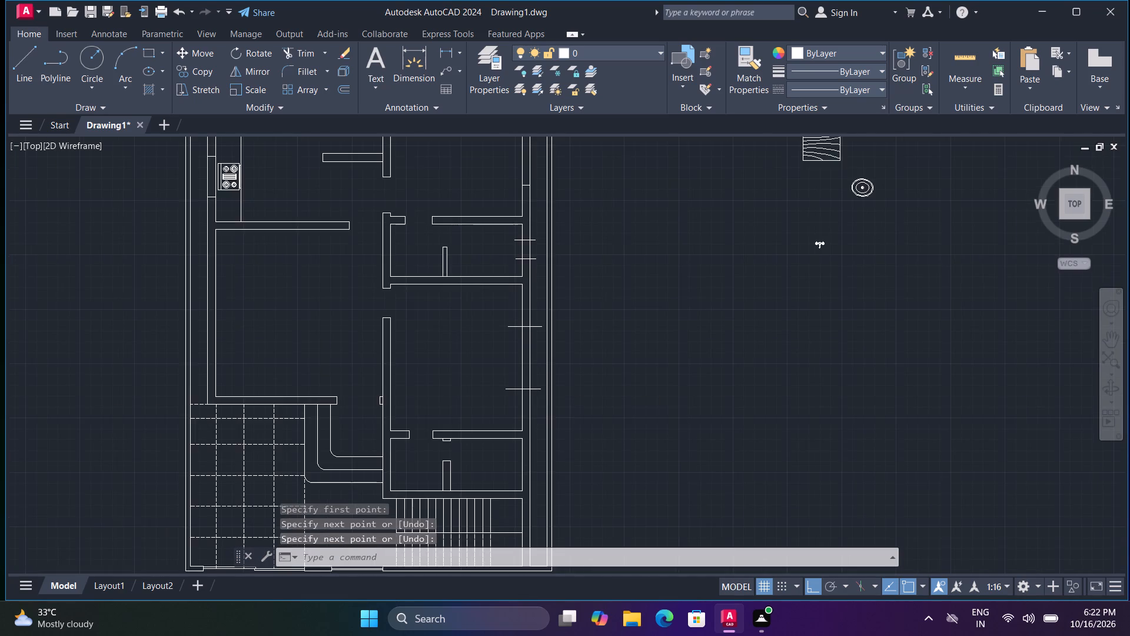
middle_click_drag(532, 395, 523, 332)
middle_click(523, 331)
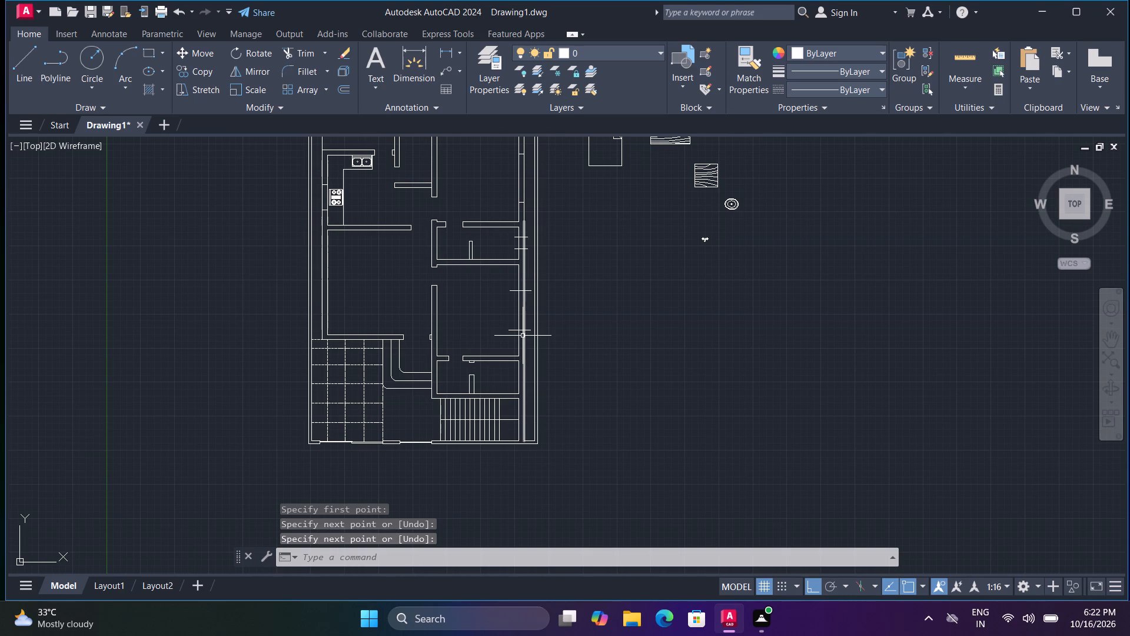
scroll(510, 356, "up", 2)
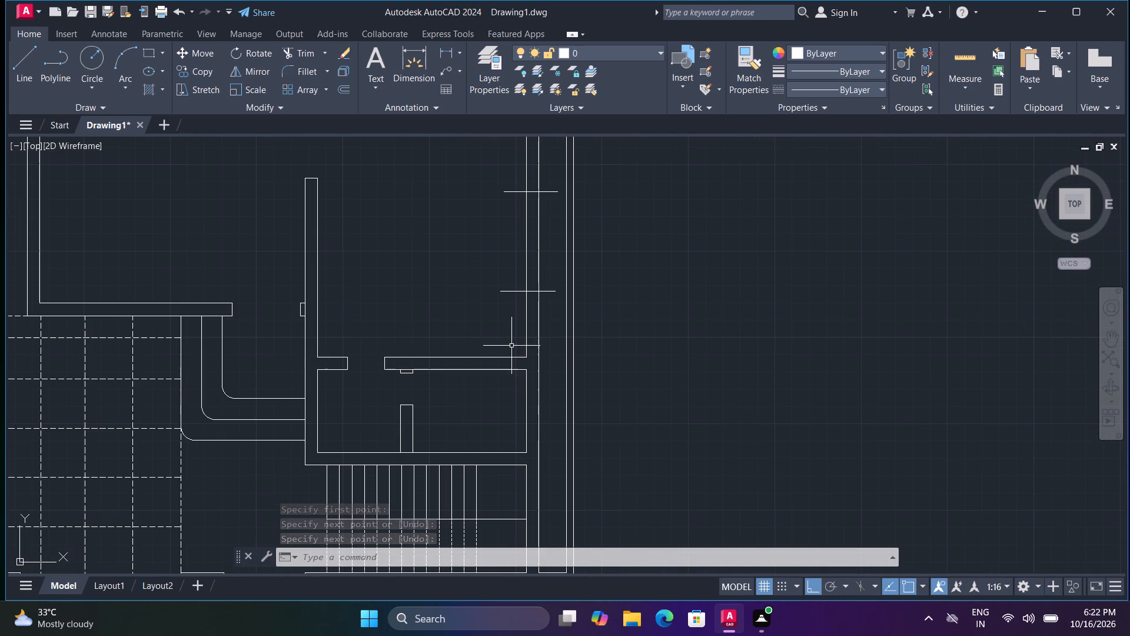
key("space")
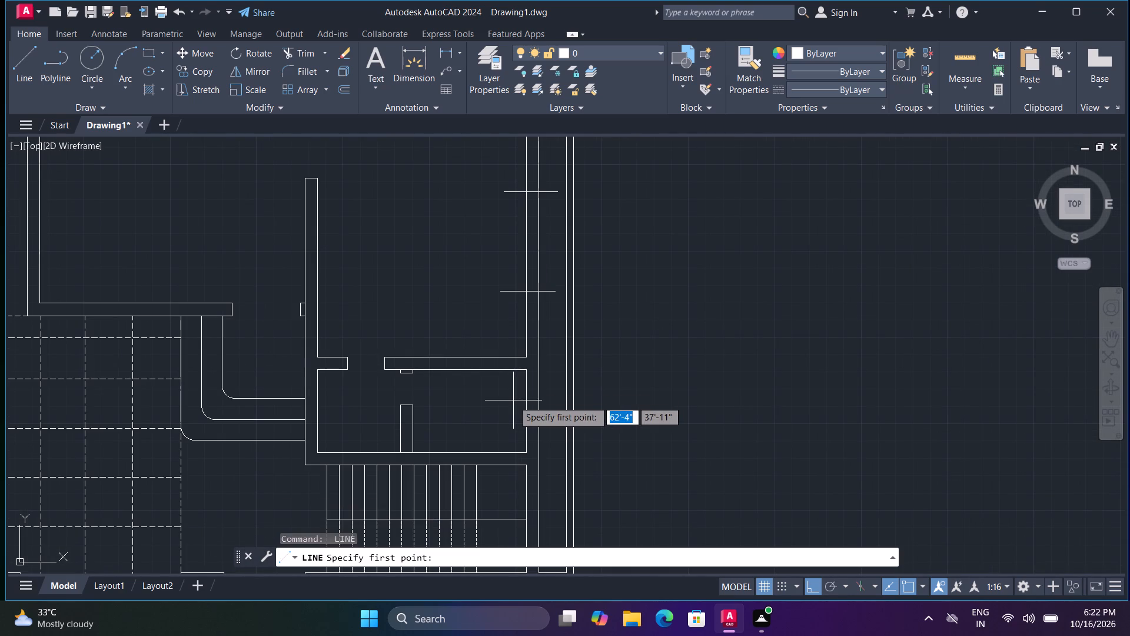
left_click(511, 398)
left_click(553, 400)
key("space")
key("space")
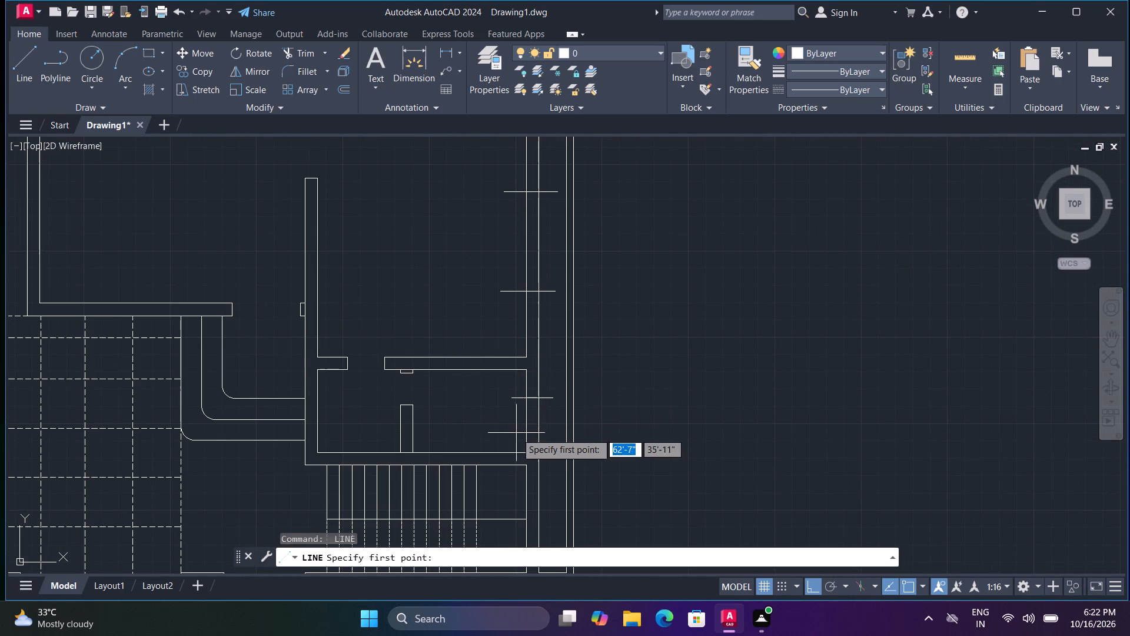
left_click(513, 433)
left_click(550, 439)
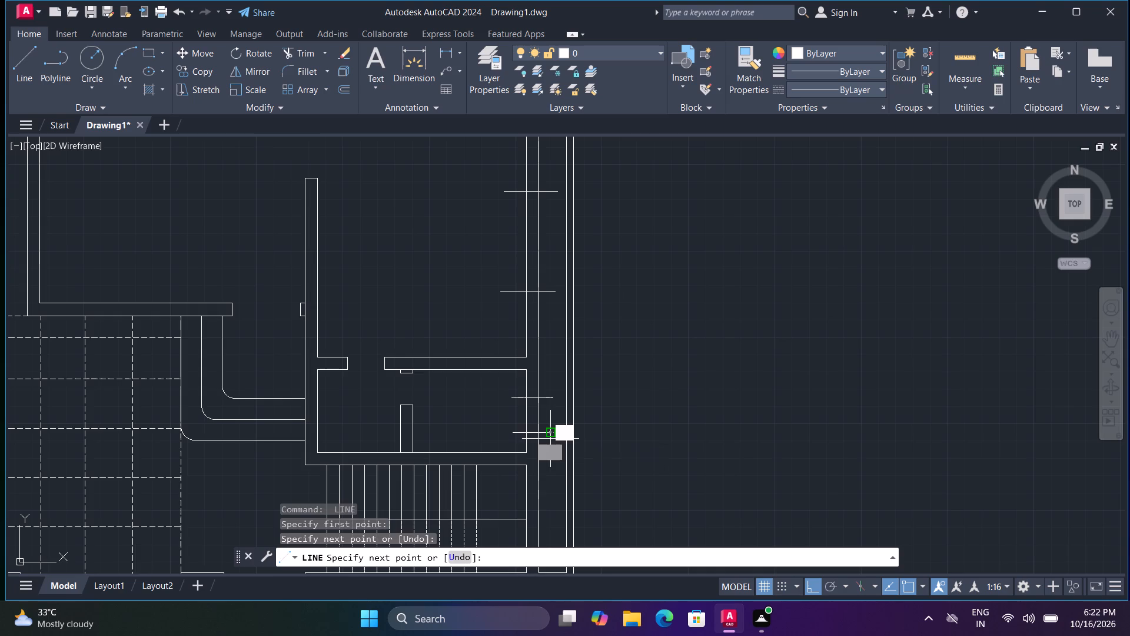
key("space")
Draw two horizontal lines across the east outer wall beside the staircase, one at each flight, the lower one about 2'-0" long.
scroll(541, 438, "down", 1)
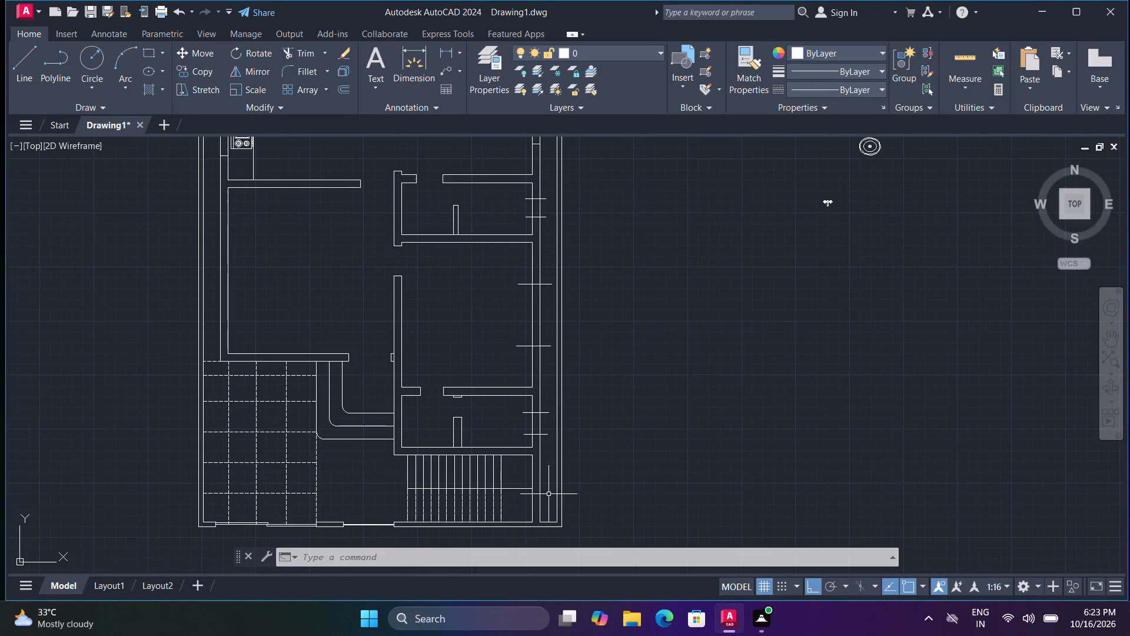
middle_click_drag(550, 488, 564, 352)
middle_click(564, 352)
scroll(564, 352, "up", 3)
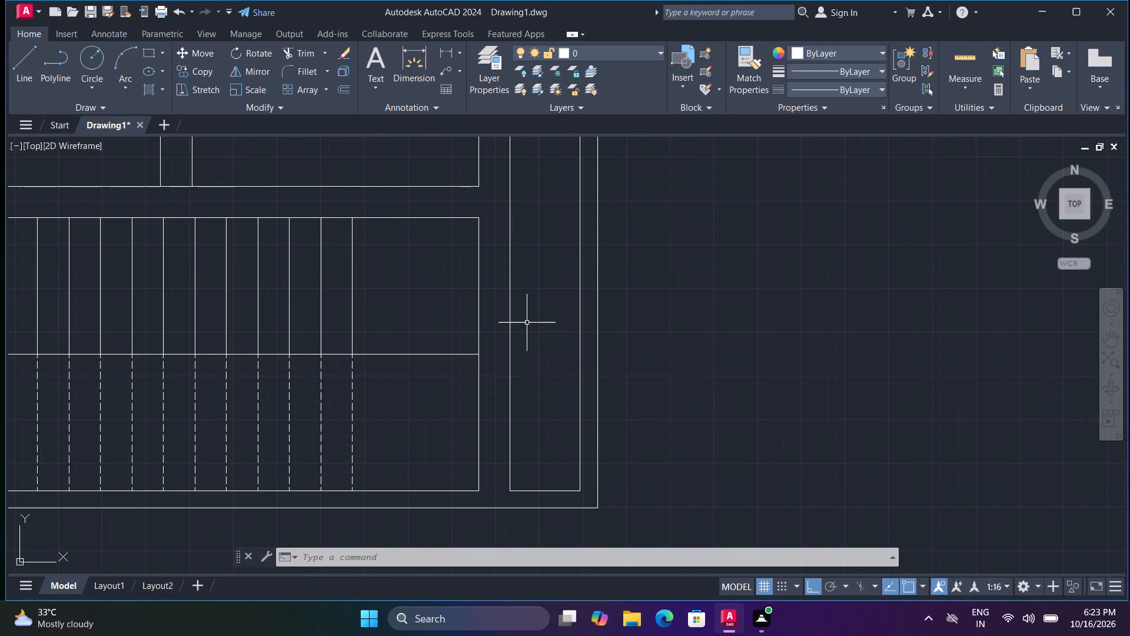
key("space")
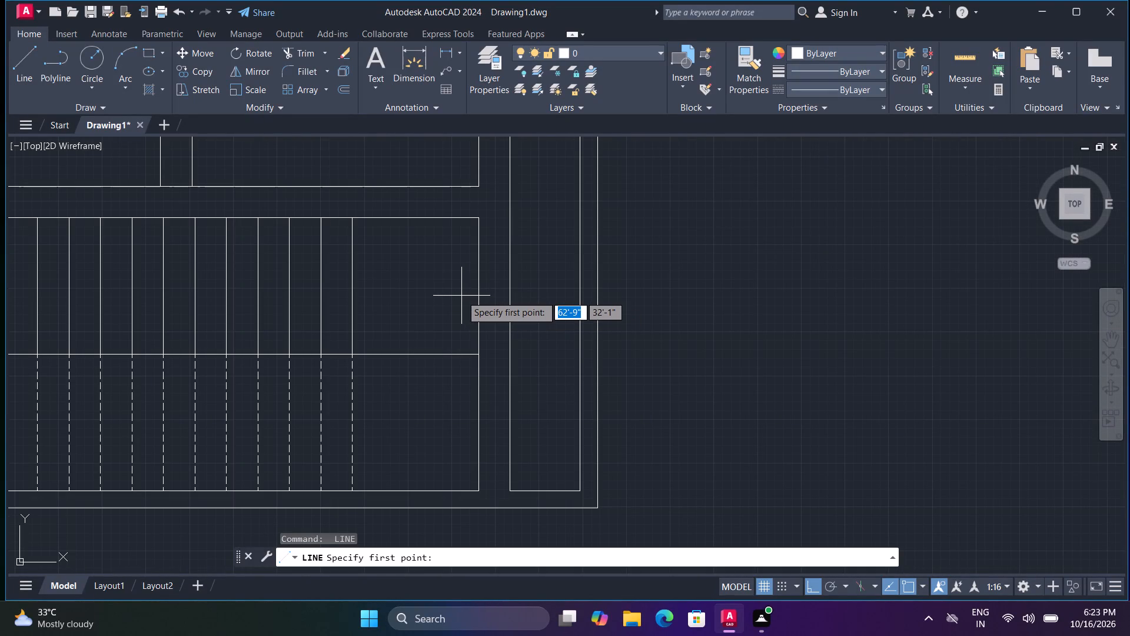
left_click(458, 296)
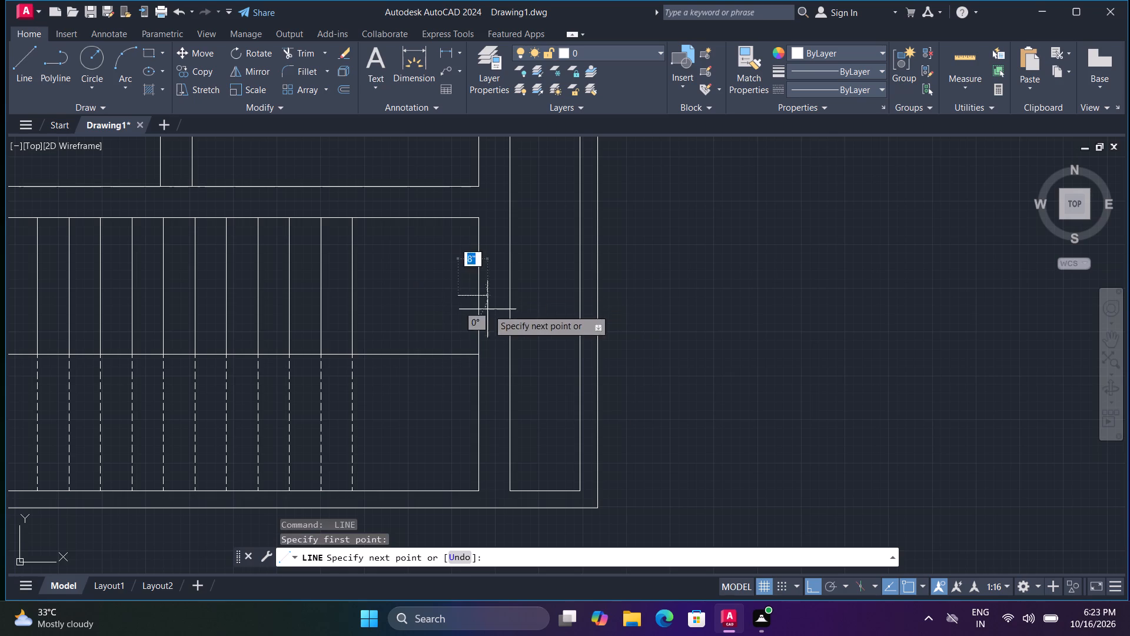
left_click(540, 311)
right_click(540, 311)
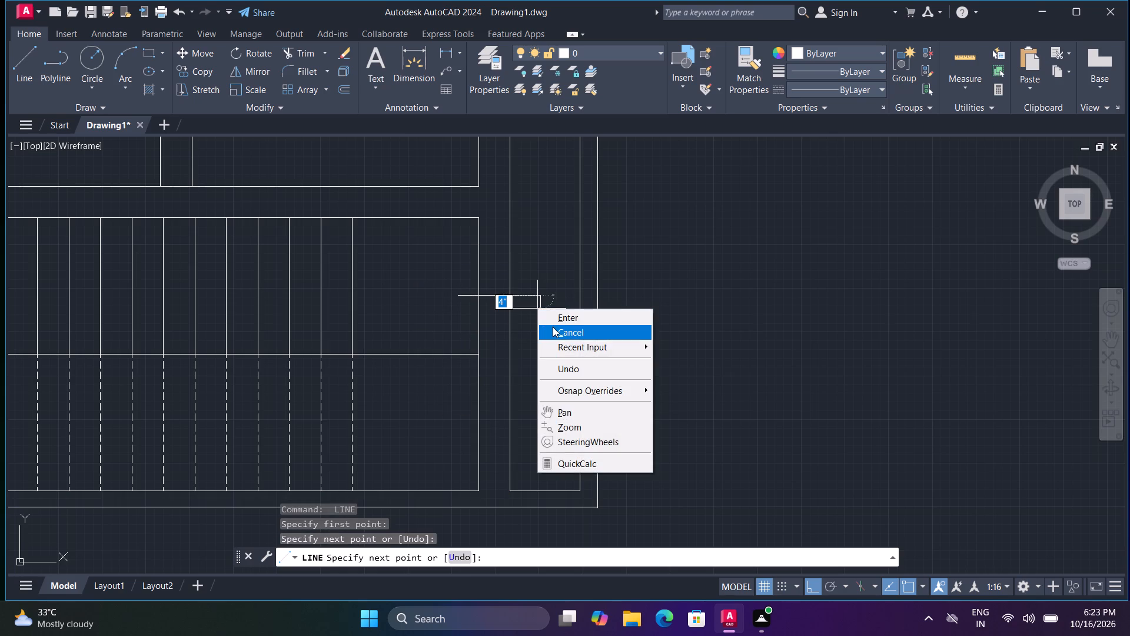
left_click(553, 327)
right_click(528, 385)
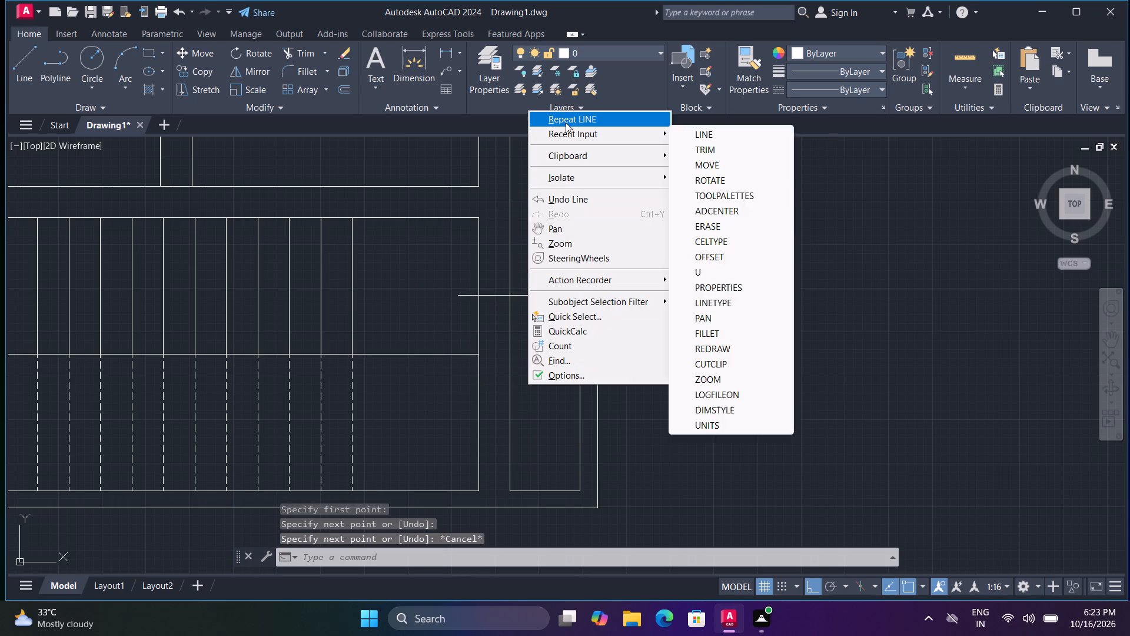
left_click(565, 122)
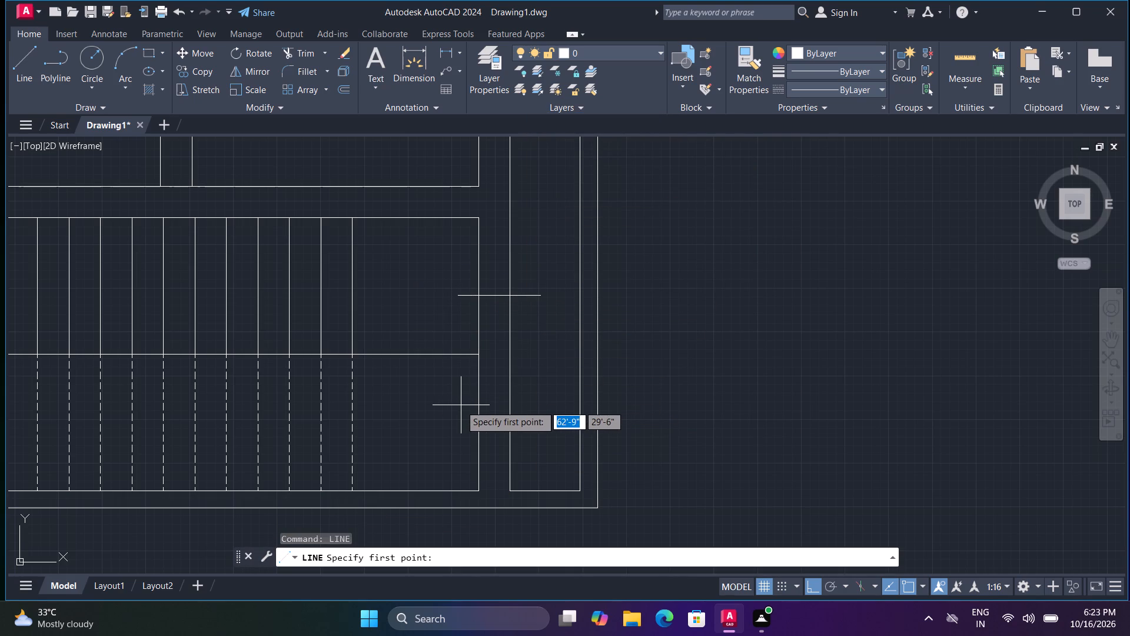
left_click(460, 406)
left_click(544, 427)
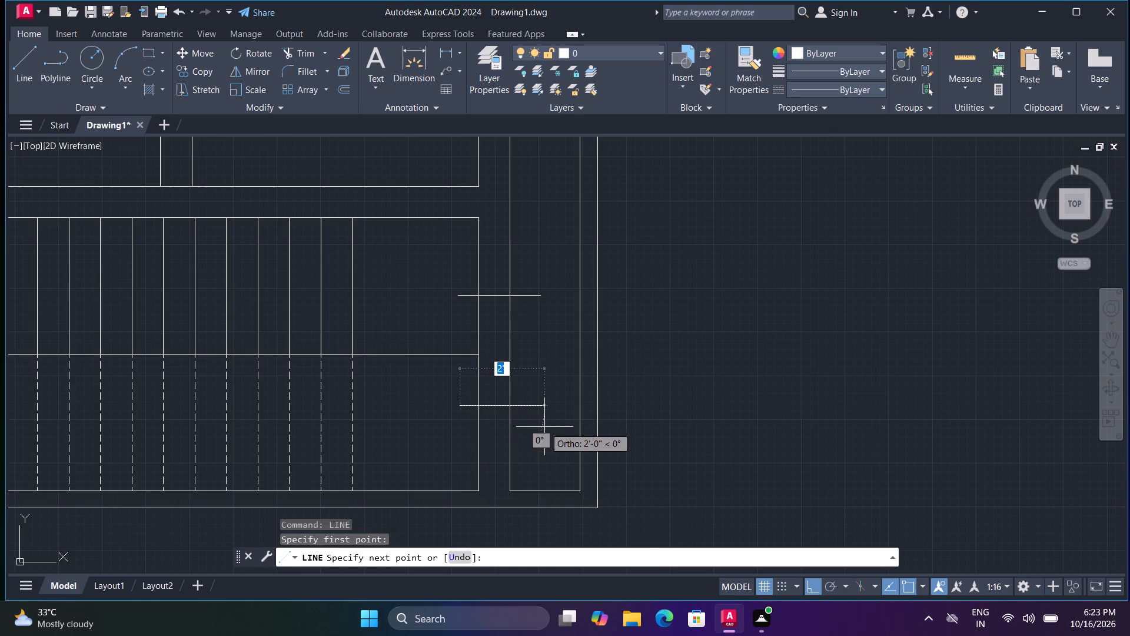
right_click(545, 423)
left_click(564, 446)
Draw a short vertical line across the wall just north of the dashed-grid area, near the wall's west end.
scroll(556, 416, "down", 3)
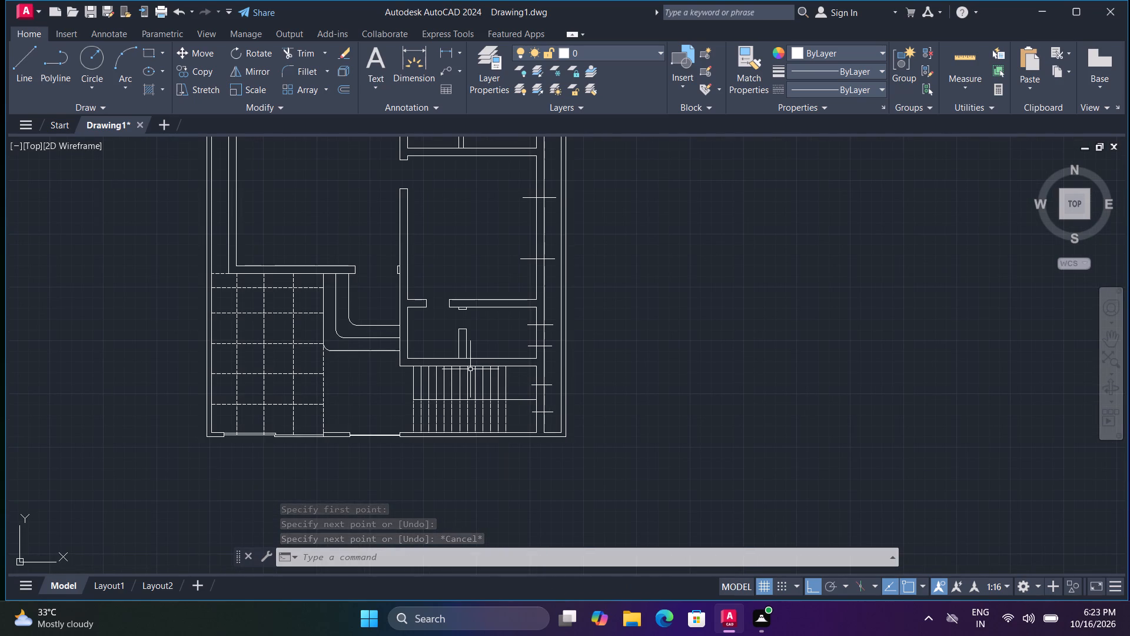
scroll(292, 313, "up", 1)
middle_click_drag(288, 291, 281, 379)
scroll(282, 380, "up", 1)
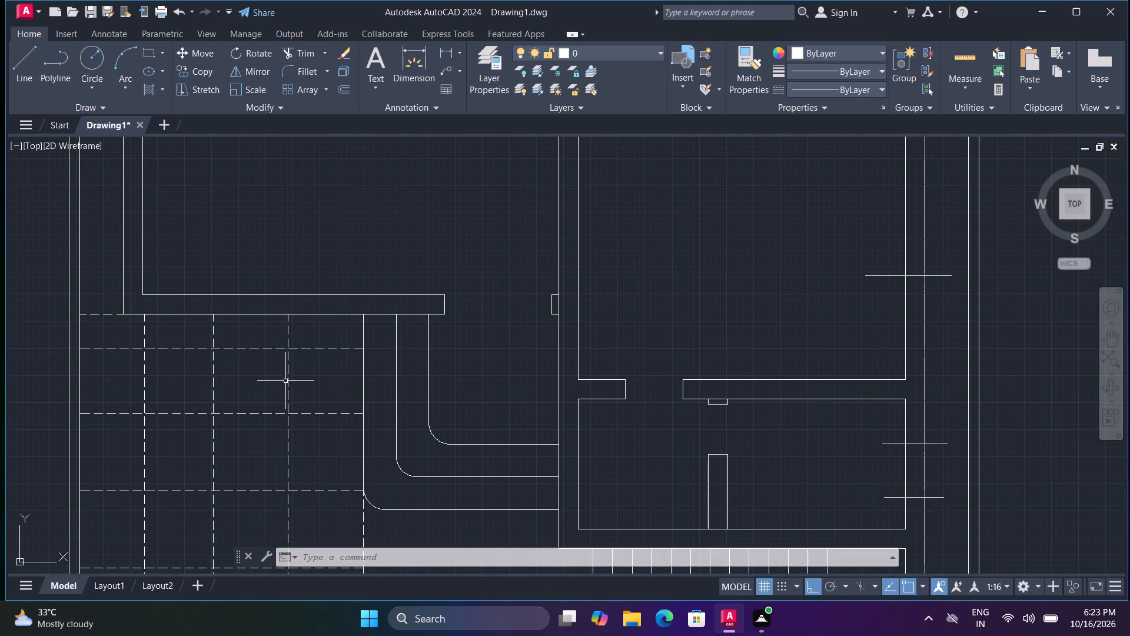
right_click(313, 255)
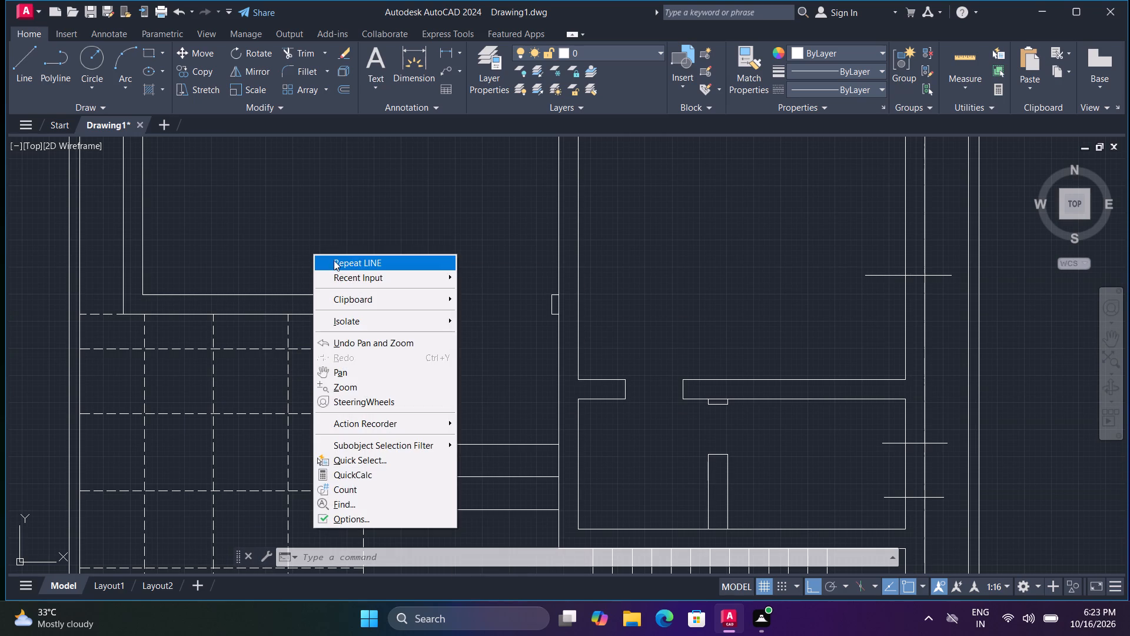
left_click(334, 260)
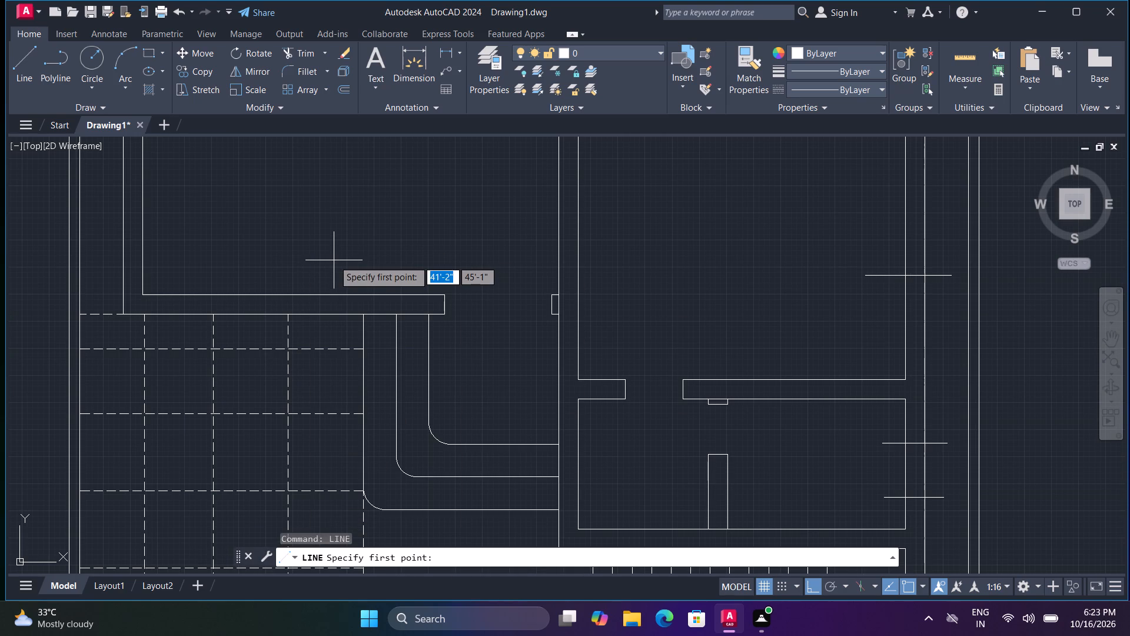
left_click(199, 254)
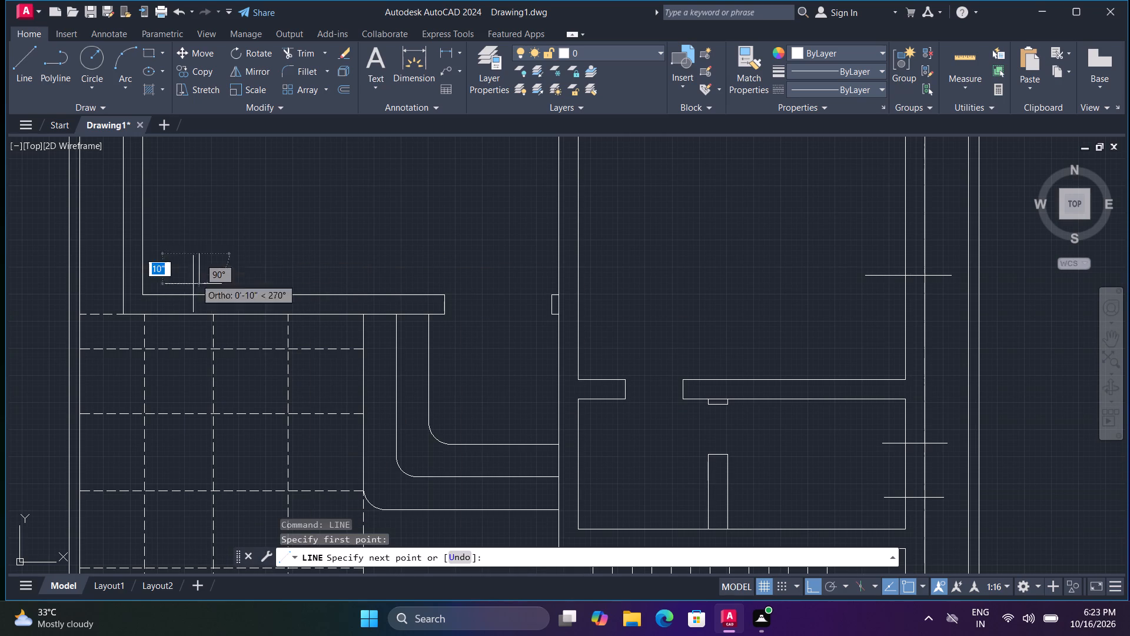
left_click(188, 332)
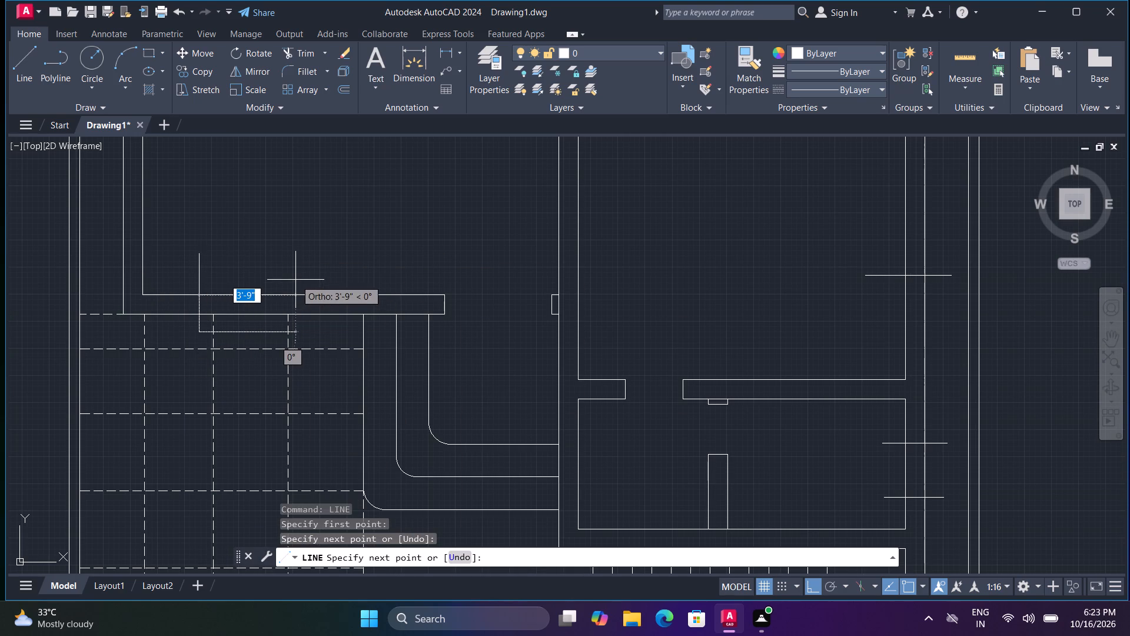
right_click(295, 279)
left_click(319, 302)
Draw a second short vertical line across the same wall, farther east along the dashed-grid area.
right_click(319, 292)
left_click(343, 296)
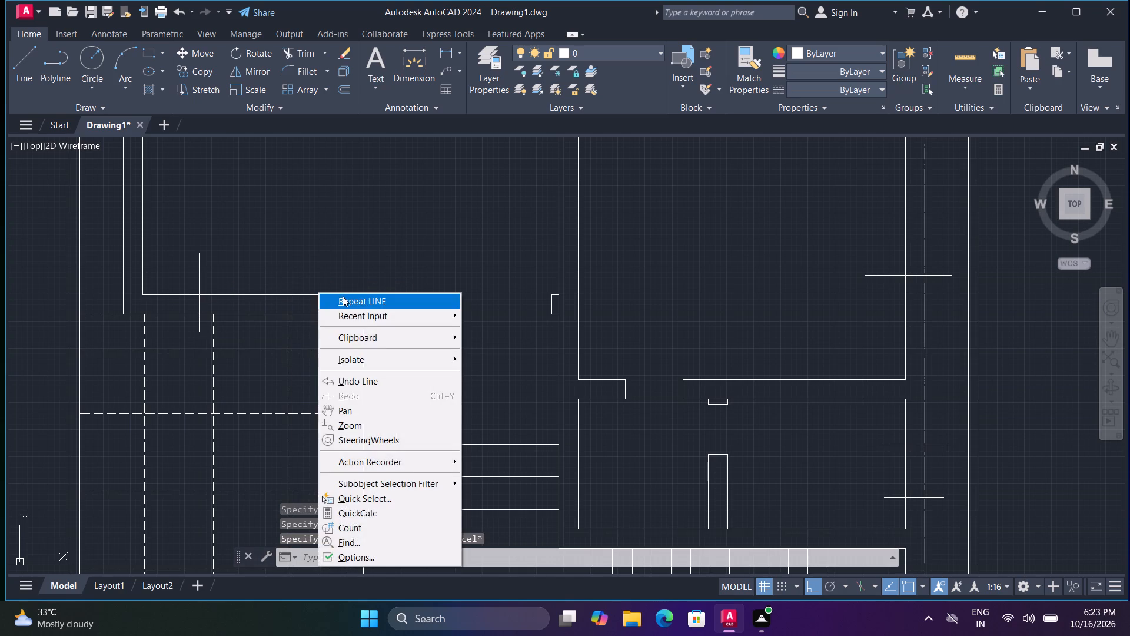
left_click(325, 241)
left_click(320, 332)
right_click(320, 332)
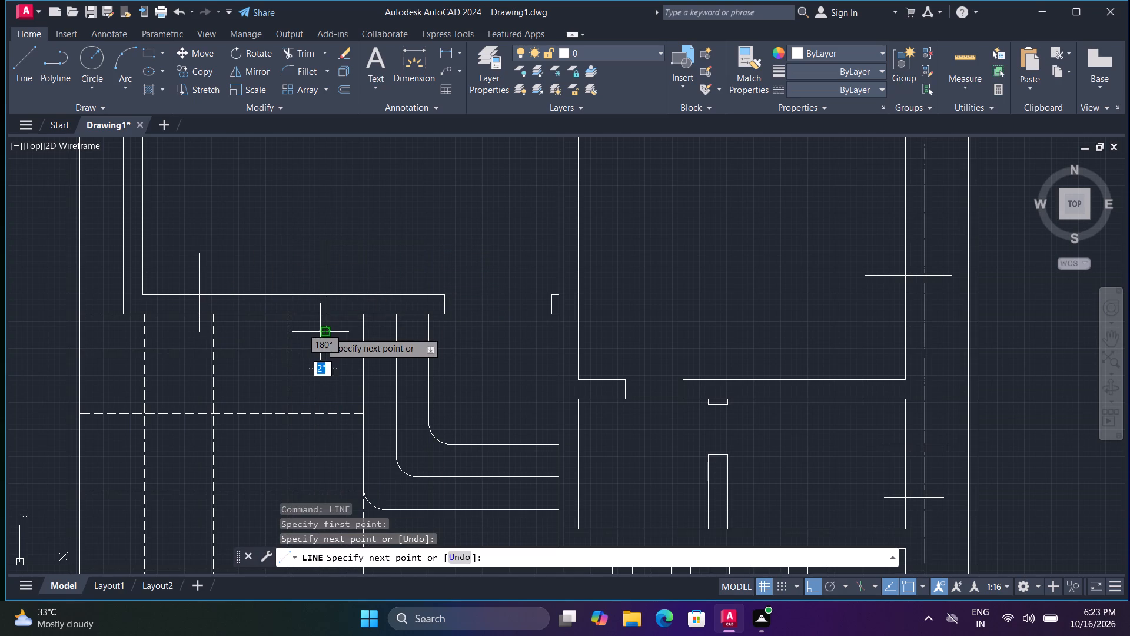
left_click(342, 352)
Draw a horizontal line about 8'-8" long across the west outer wall, just south of the kitchen's lower wall.
middle_click_drag(307, 250, 440, 492)
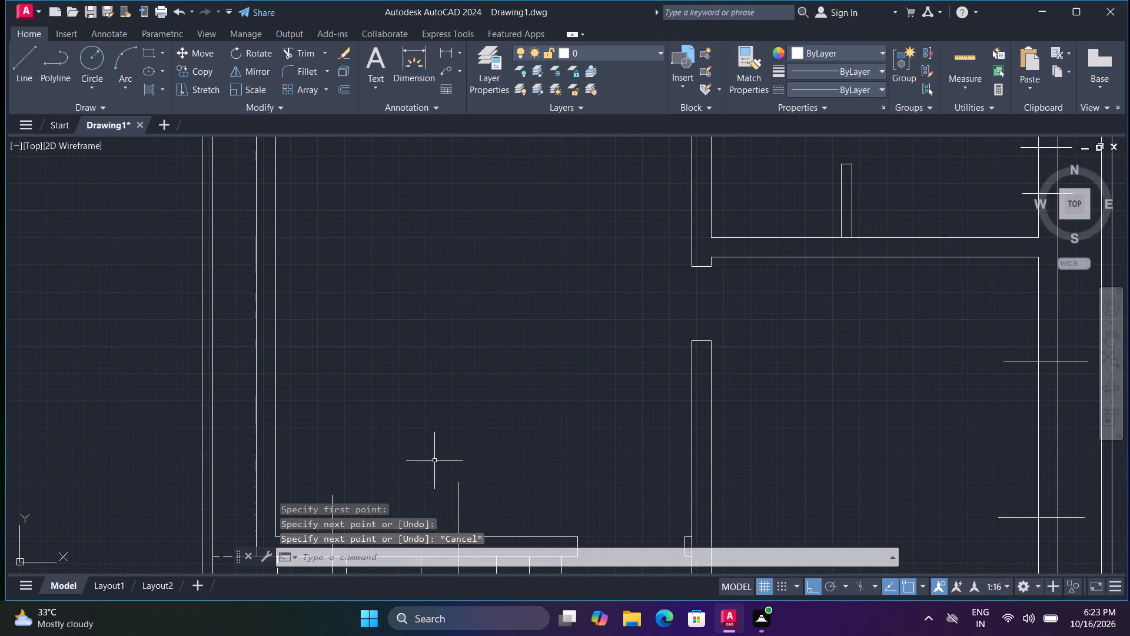
right_click_drag(414, 440, 405, 442)
left_click(487, 171)
scroll(397, 279, "down", 2)
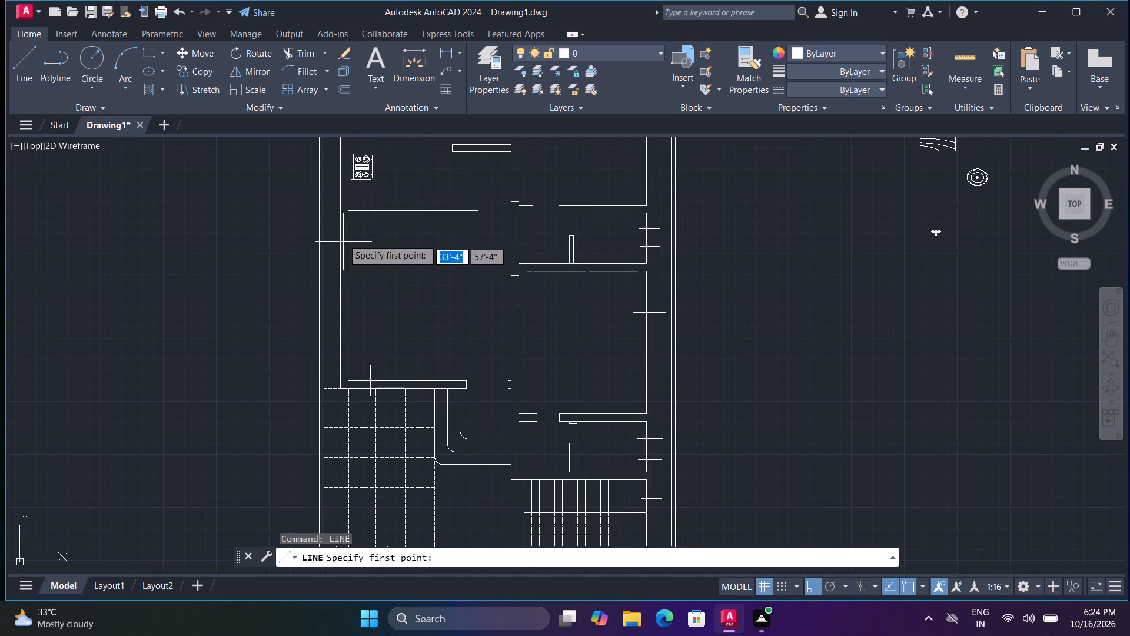
left_click(383, 244)
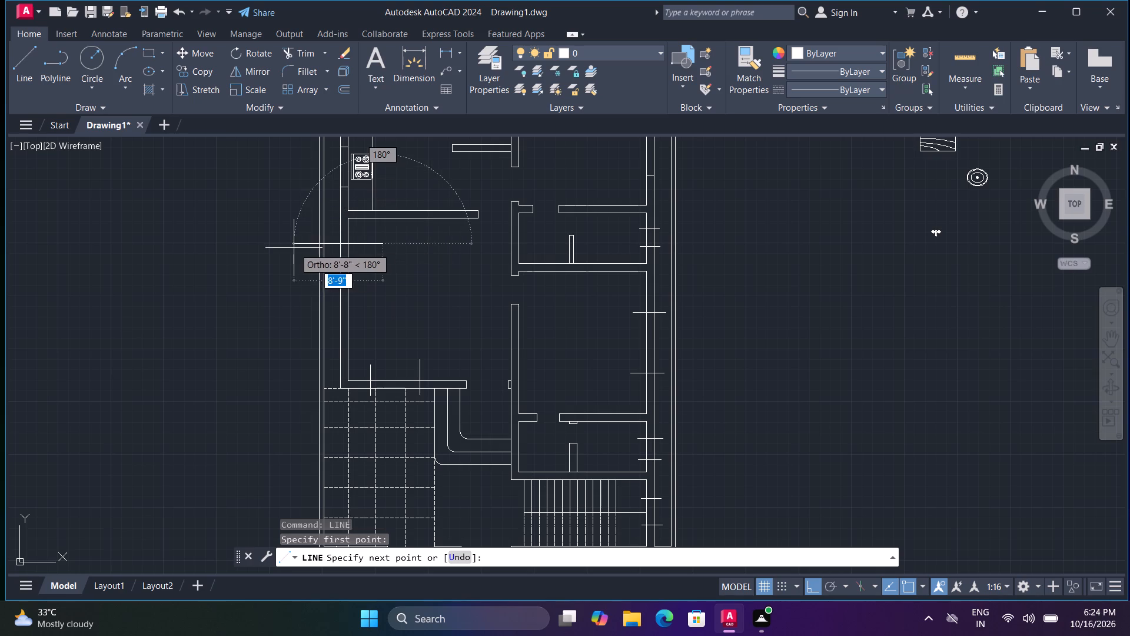
left_click(293, 247)
right_click(293, 247)
left_click(305, 268)
Draw a second, shorter horizontal line across the west outer wall, a little south of the previous one.
right_click(304, 270)
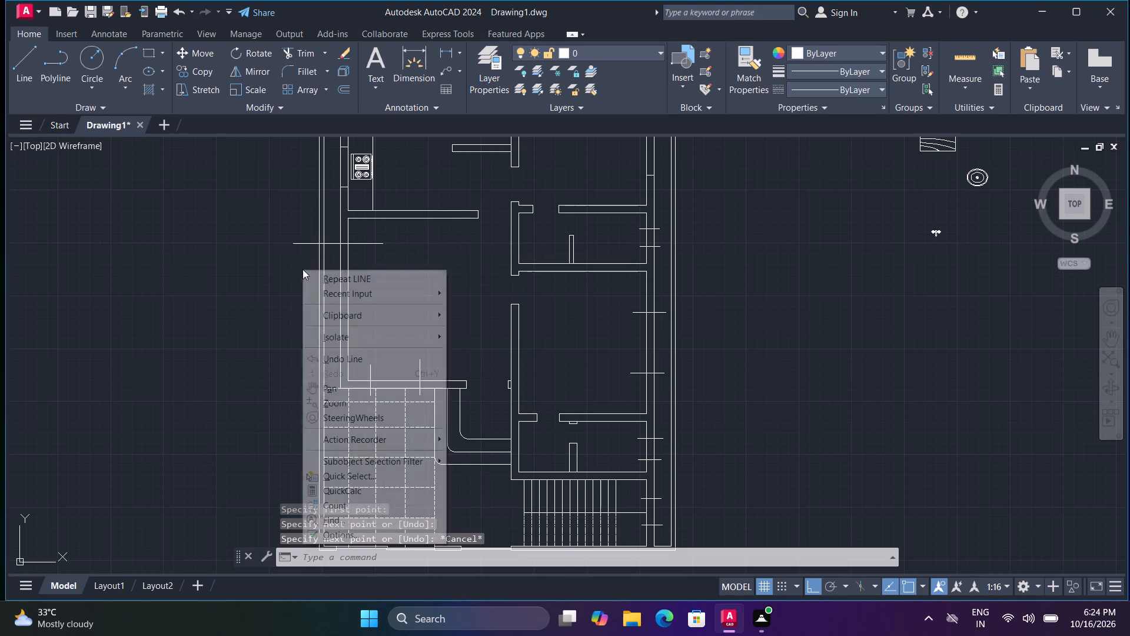
left_click(315, 283)
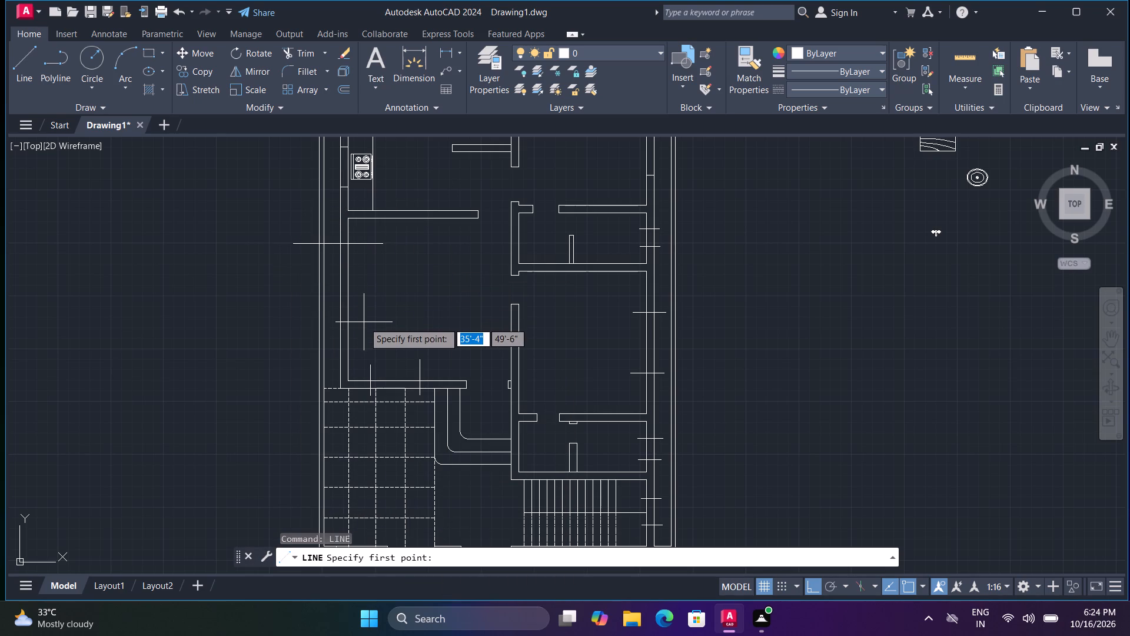
left_click(362, 284)
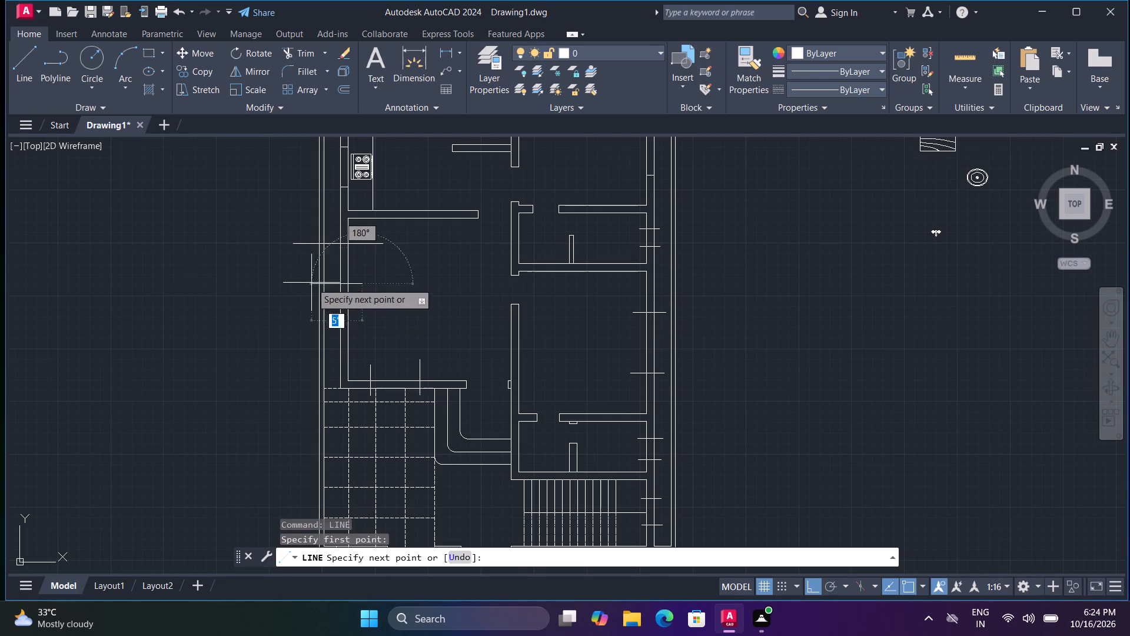
left_click(303, 279)
right_click(303, 279)
left_click(320, 297)
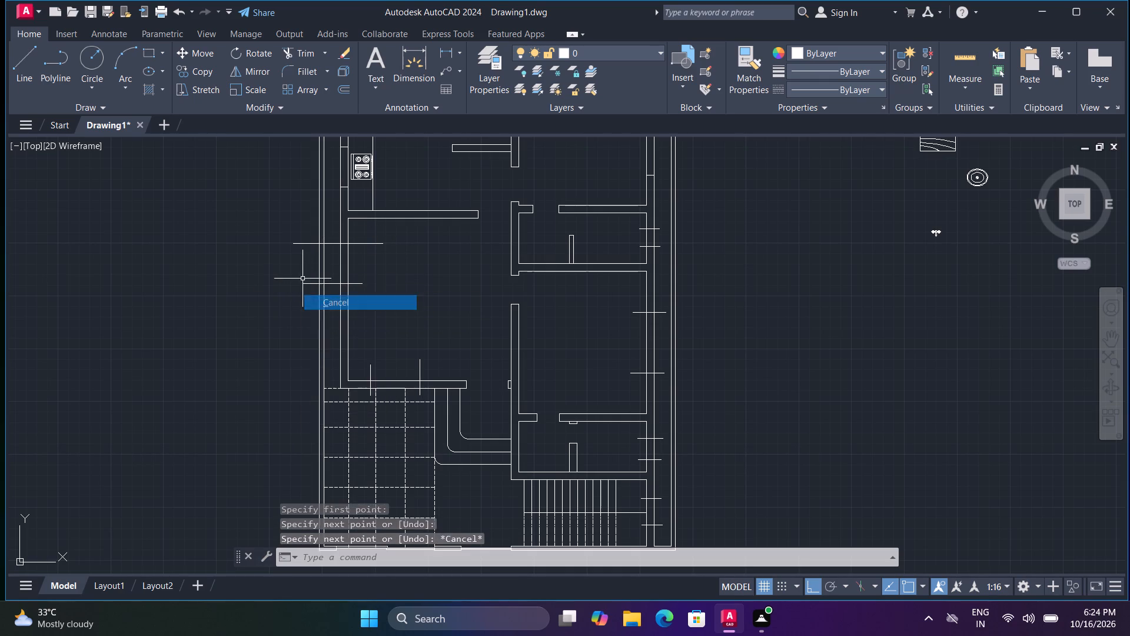
Draw a short horizontal line across the west wall of the same room, just above its southwest corner.
right_click(320, 297)
left_click(335, 311)
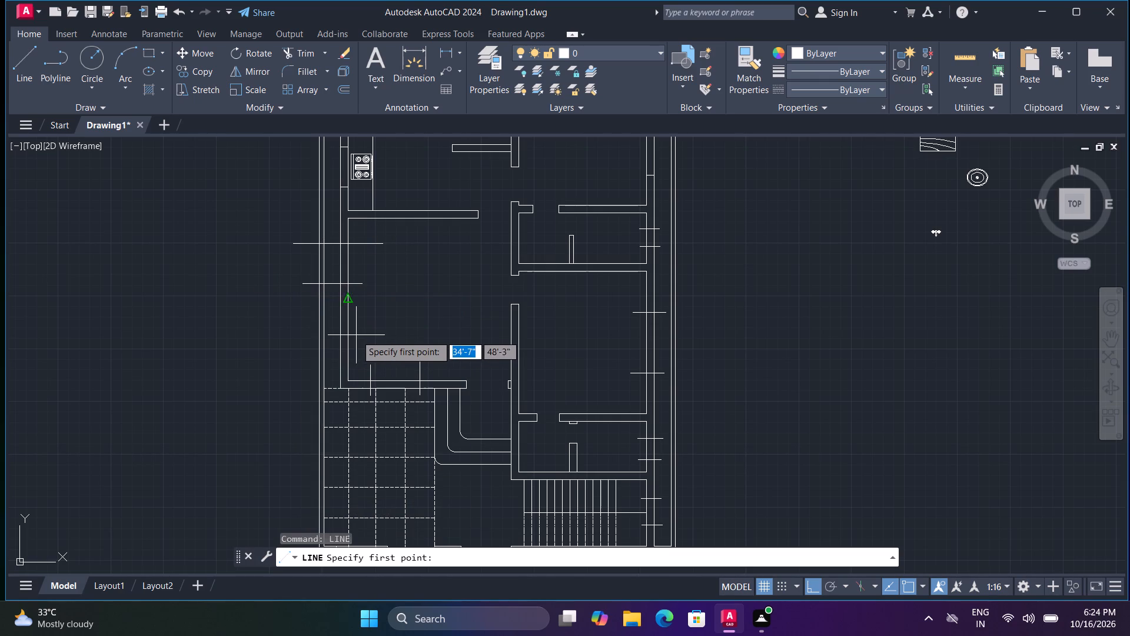
scroll(355, 349, "up", 2)
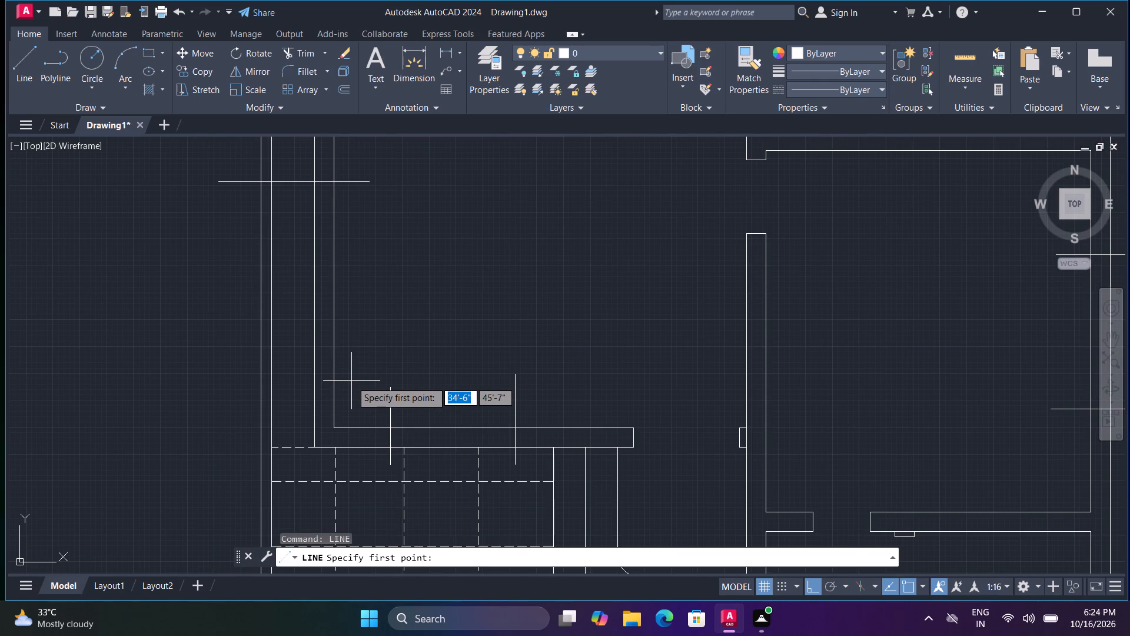
left_click(356, 397)
left_click(282, 399)
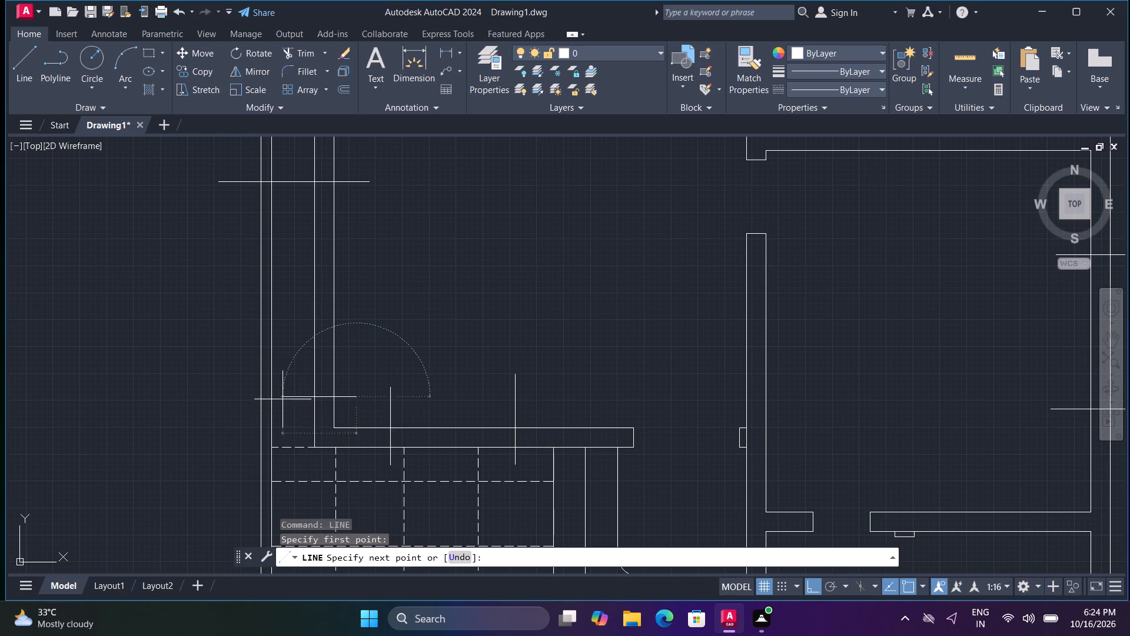
right_click(287, 378)
left_click(310, 395)
Draw another short horizontal line across the same west wall, between the corner line and the upper pair.
right_click(310, 395)
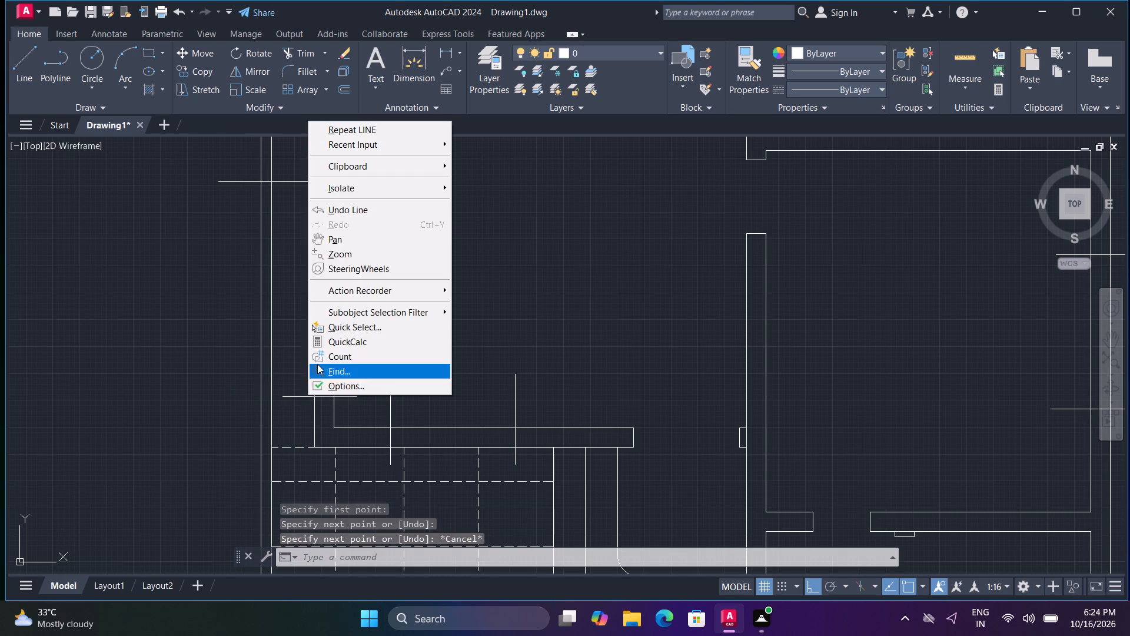
left_click(373, 135)
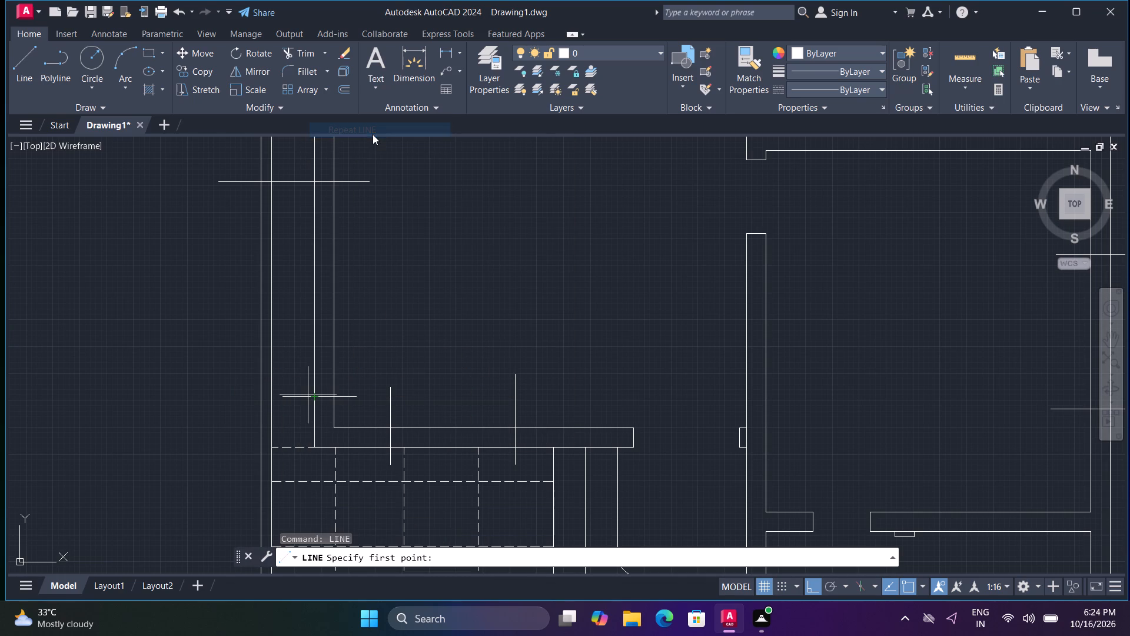
left_click(354, 287)
left_click(284, 276)
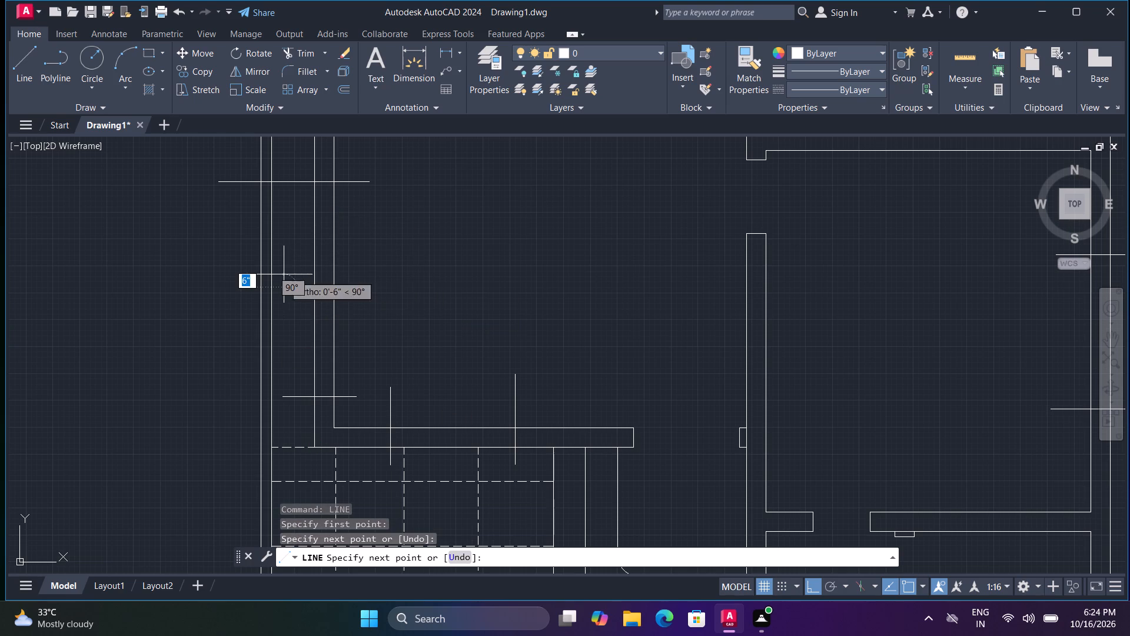
right_click(284, 274)
left_click(309, 297)
Trim the ends of the four west-wall lines that project into the room, back to the wall's inner face.
scroll(340, 270, "down", 2)
middle_click_drag(381, 251, 364, 419)
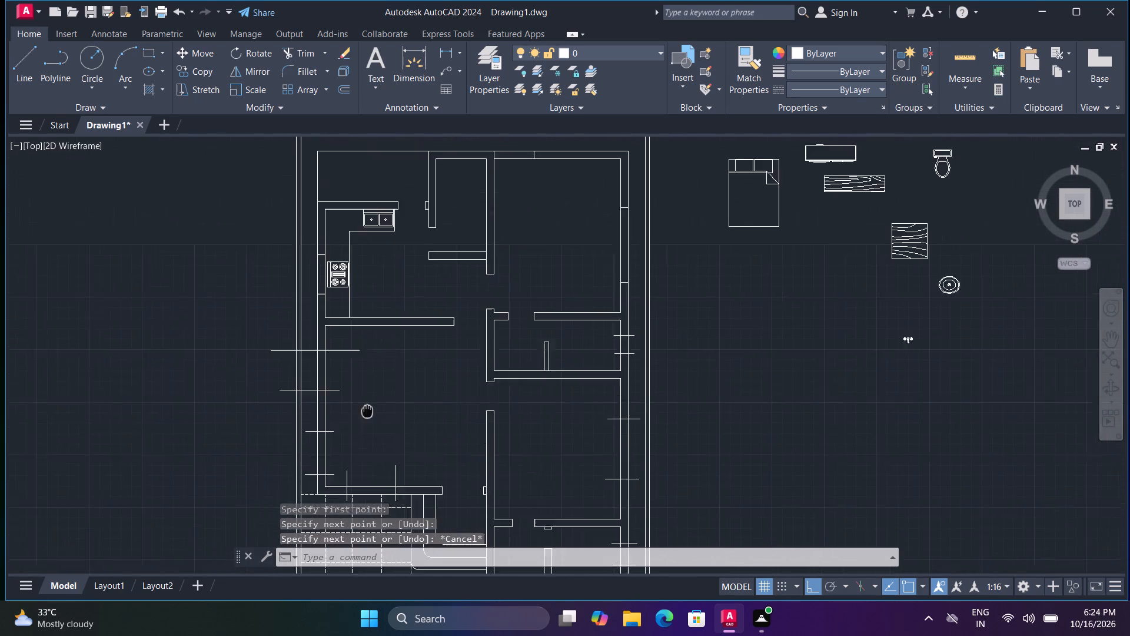
middle_click_drag(364, 419, 361, 423)
middle_click_drag(356, 310, 353, 347)
right_click(345, 339)
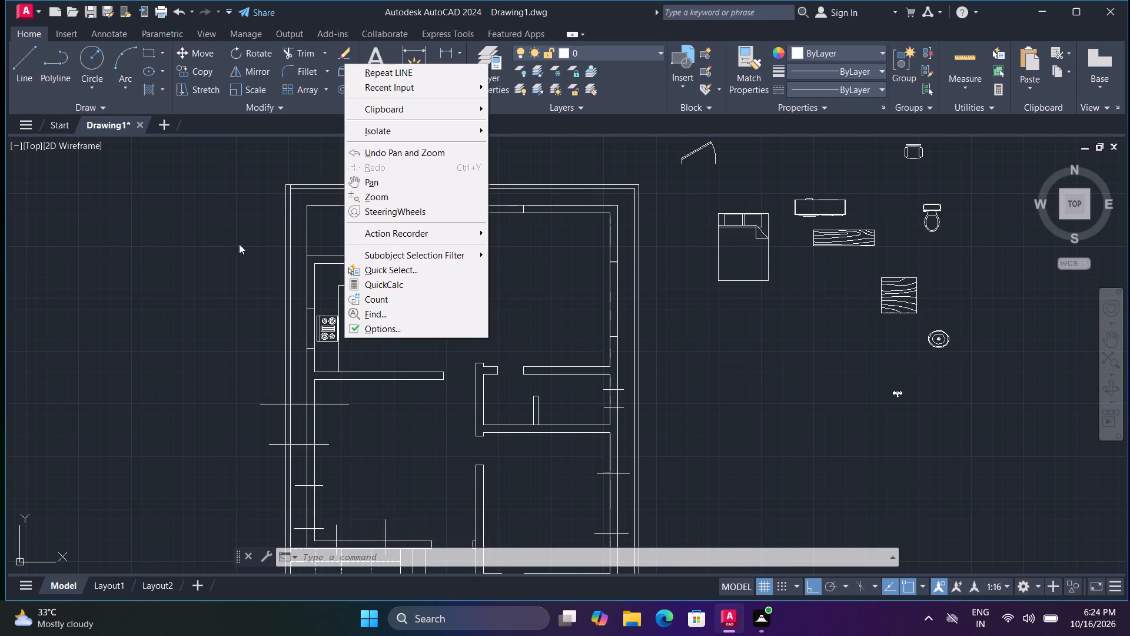
left_click(169, 232)
left_click(317, 51)
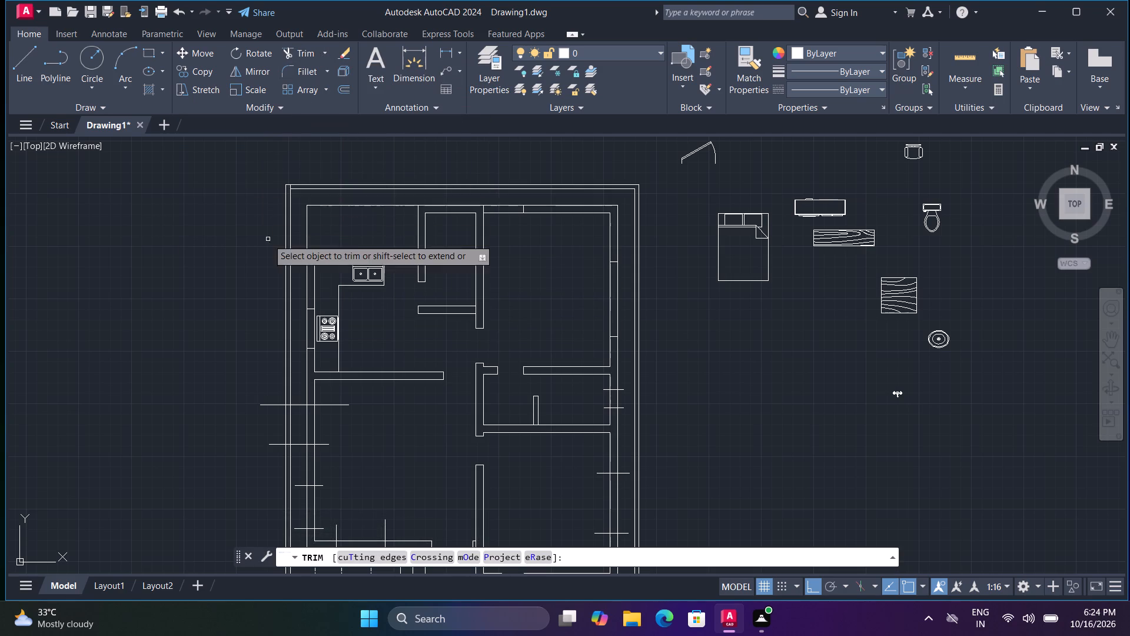
scroll(310, 365, "up", 2)
middle_click_drag(308, 364, 308, 171)
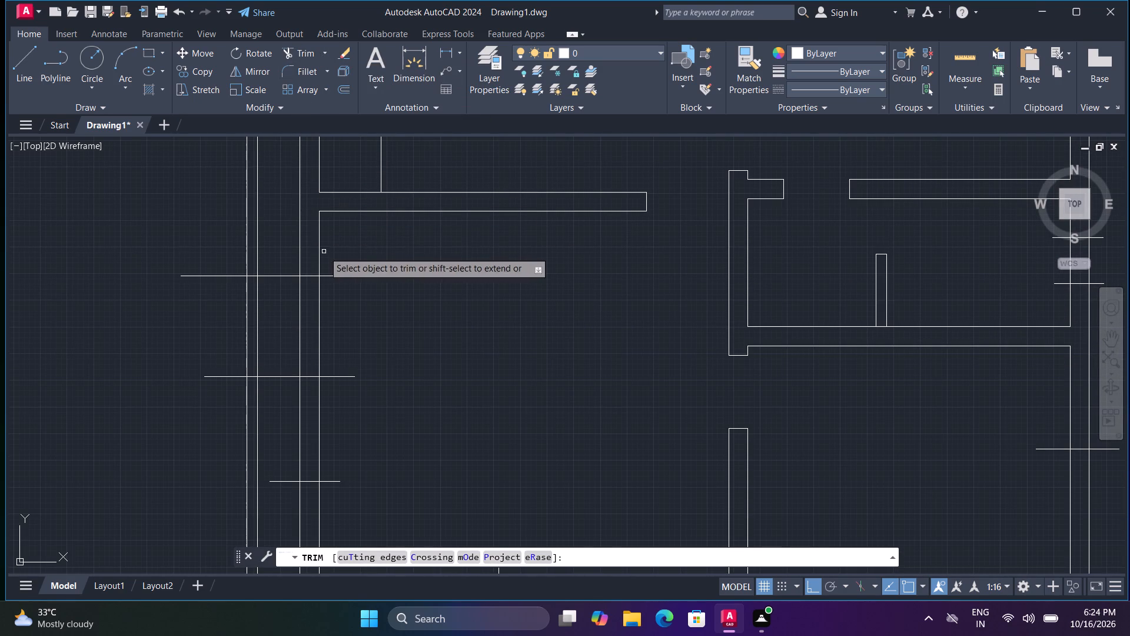
scroll(330, 266, "down", 1)
middle_click_drag(331, 311, 332, 248)
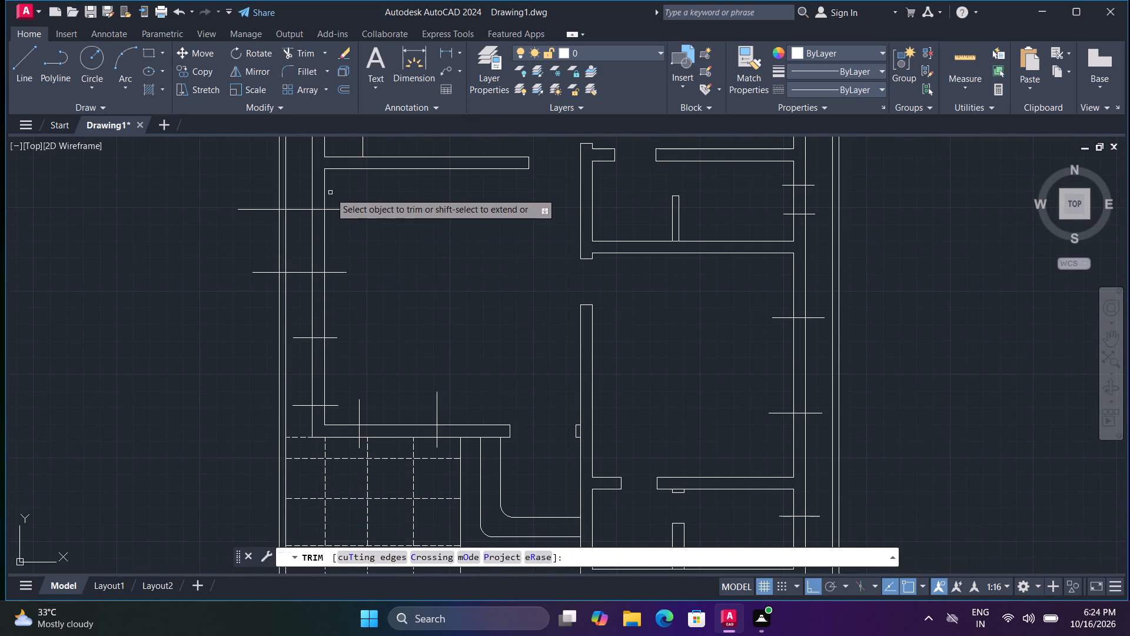
left_click(330, 193)
left_click(327, 409)
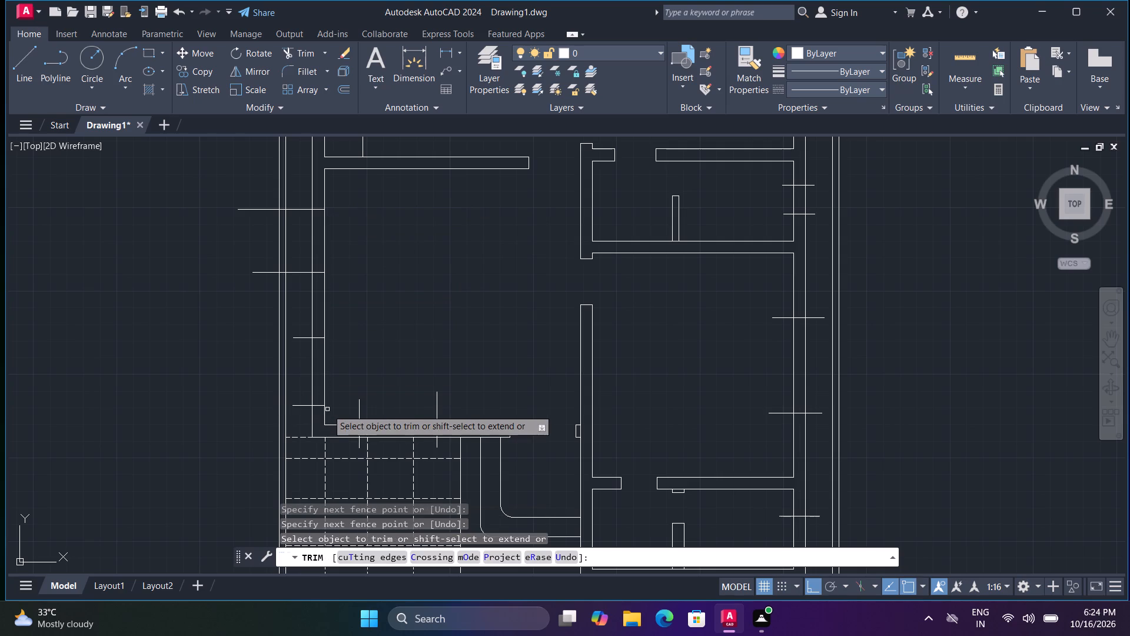
Trim the parts of the four lines outside the house's west wall, including the pieces across and beyond the boundary wall.
left_click(297, 420)
left_click(305, 175)
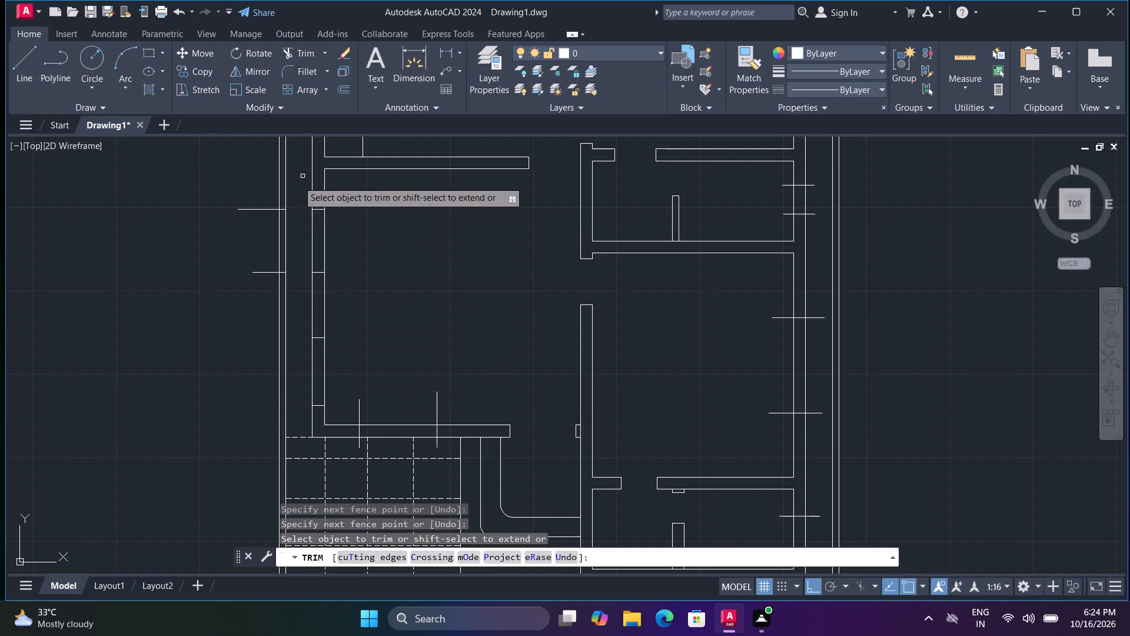
left_click(258, 198)
left_click(257, 281)
scroll(261, 275, "up", 2)
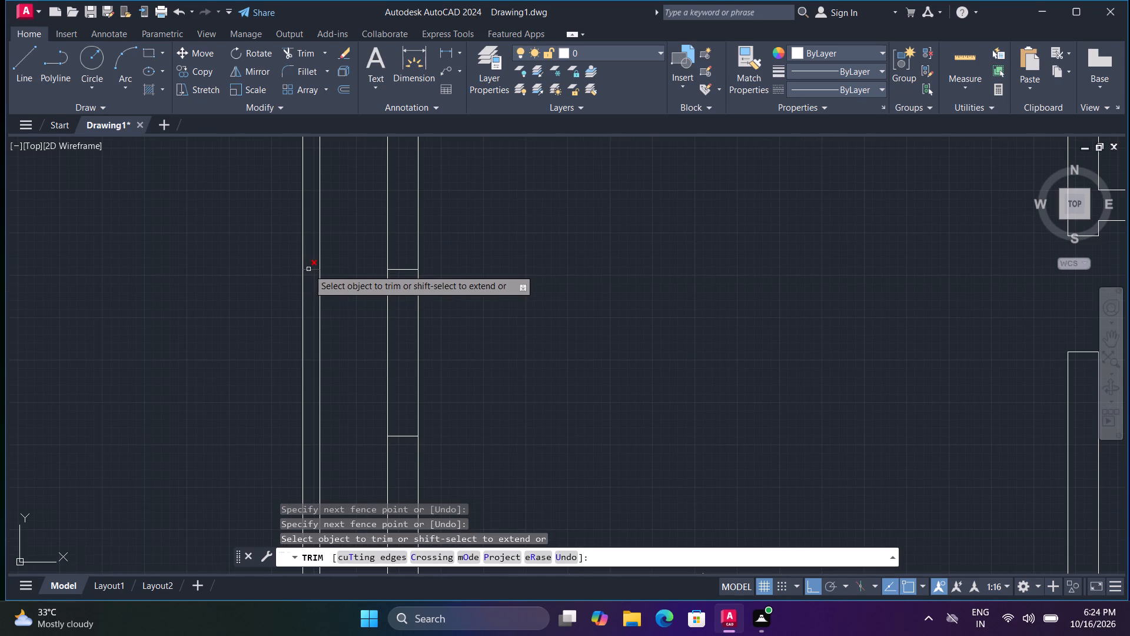
left_click(309, 269)
scroll(310, 269, "down", 1)
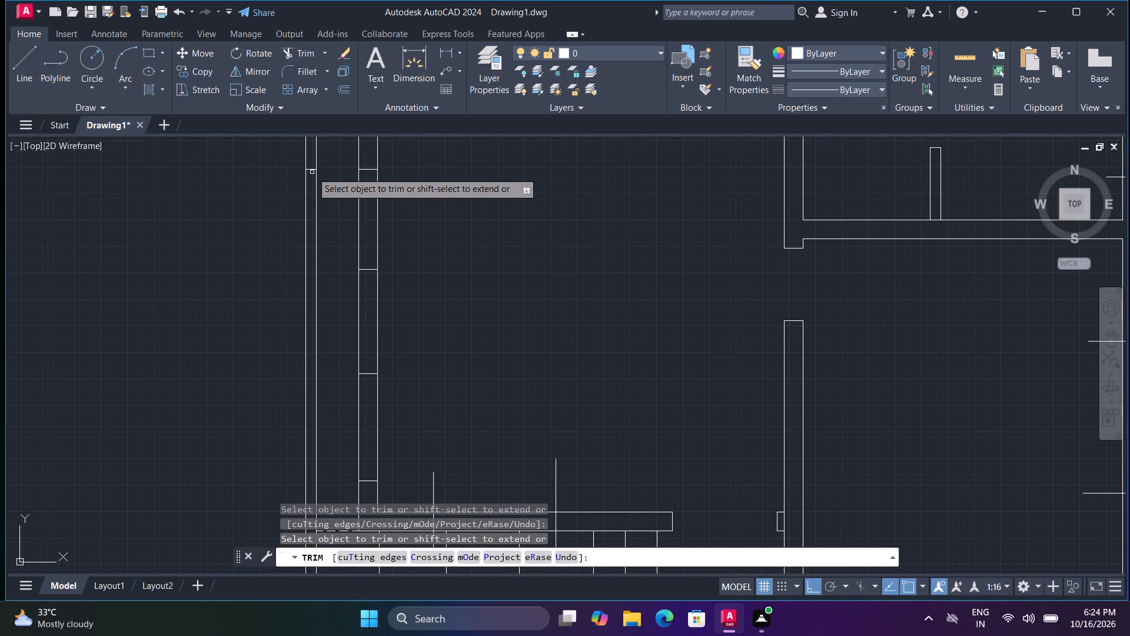
left_click(311, 171)
scroll(339, 196, "down", 2)
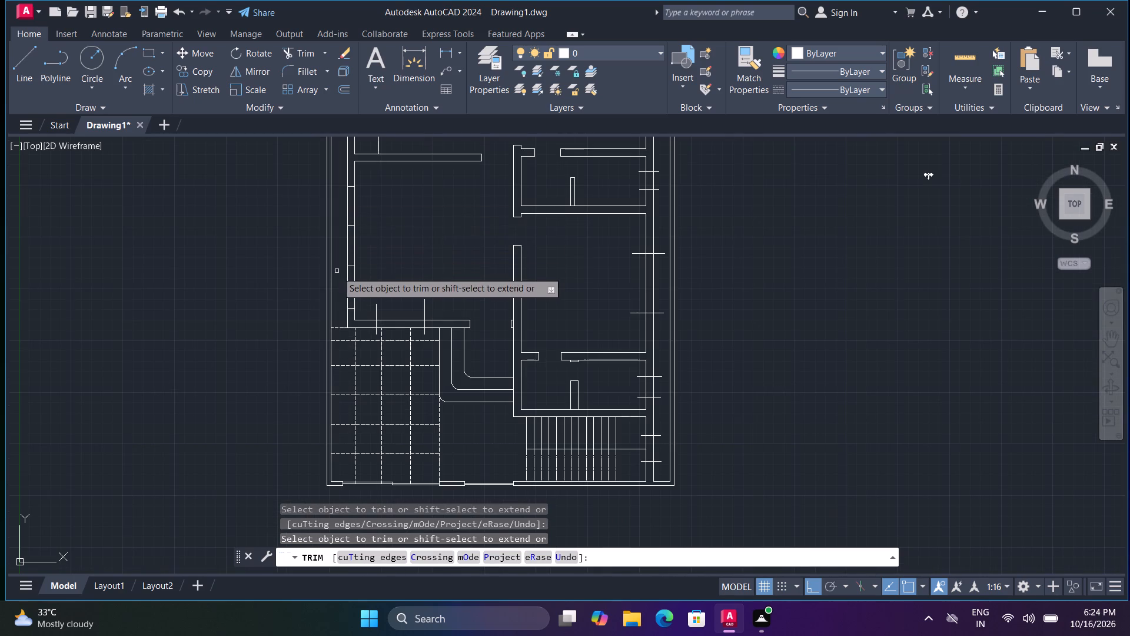
left_click(340, 290)
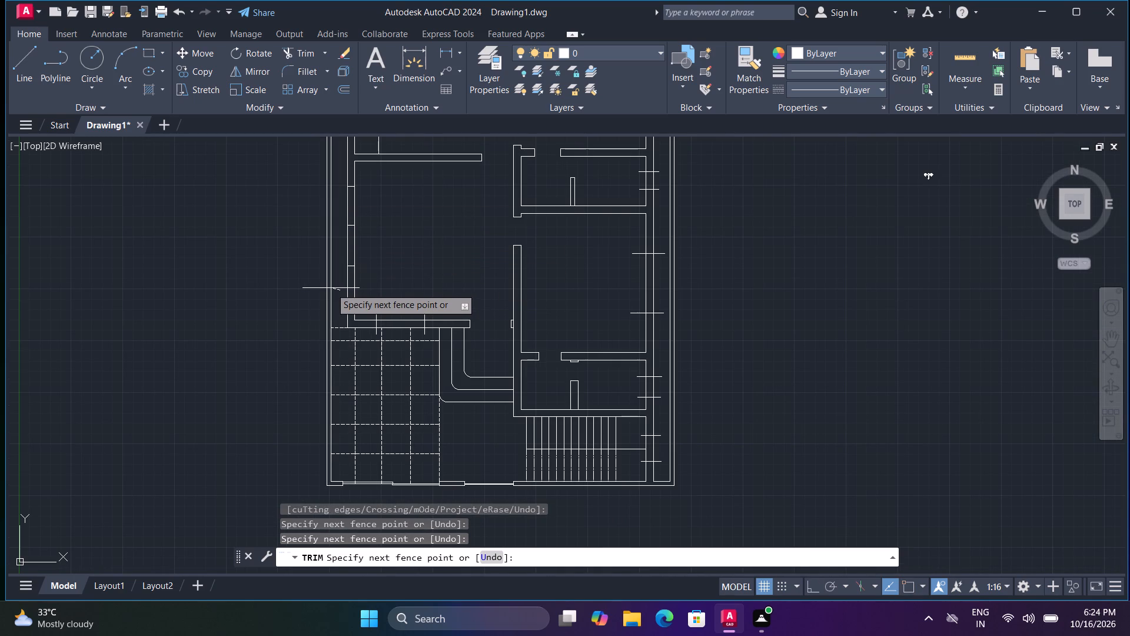
left_click(337, 281)
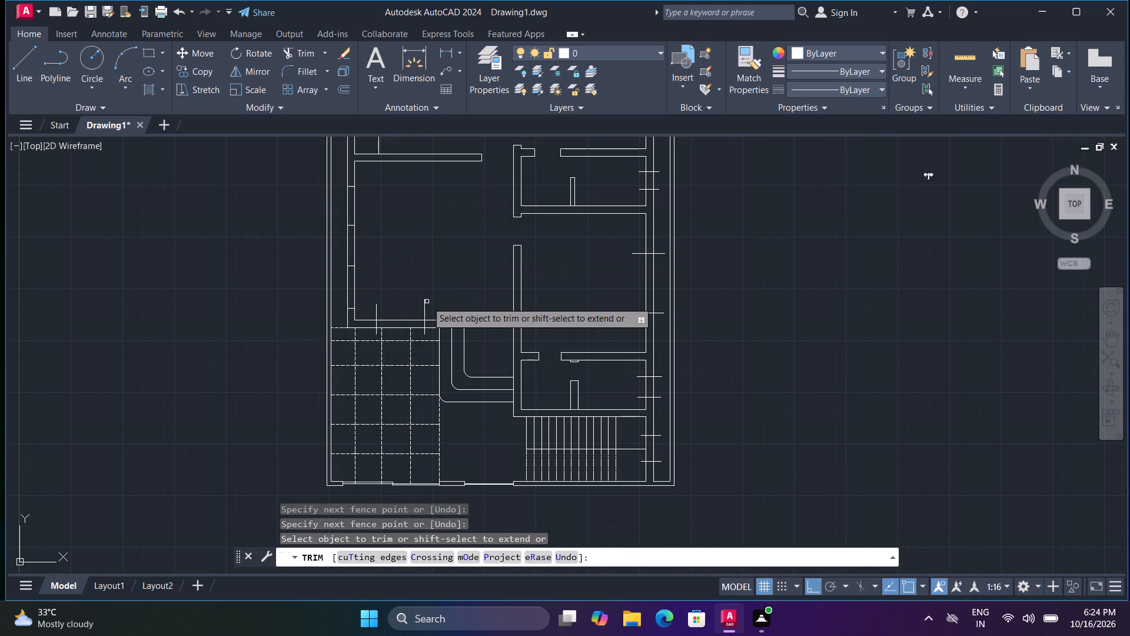
Trim the two vertical lines crossing the large west room's south wall so they stop at both wall faces.
scroll(424, 336, "up", 1)
left_click(424, 334)
left_click(423, 289)
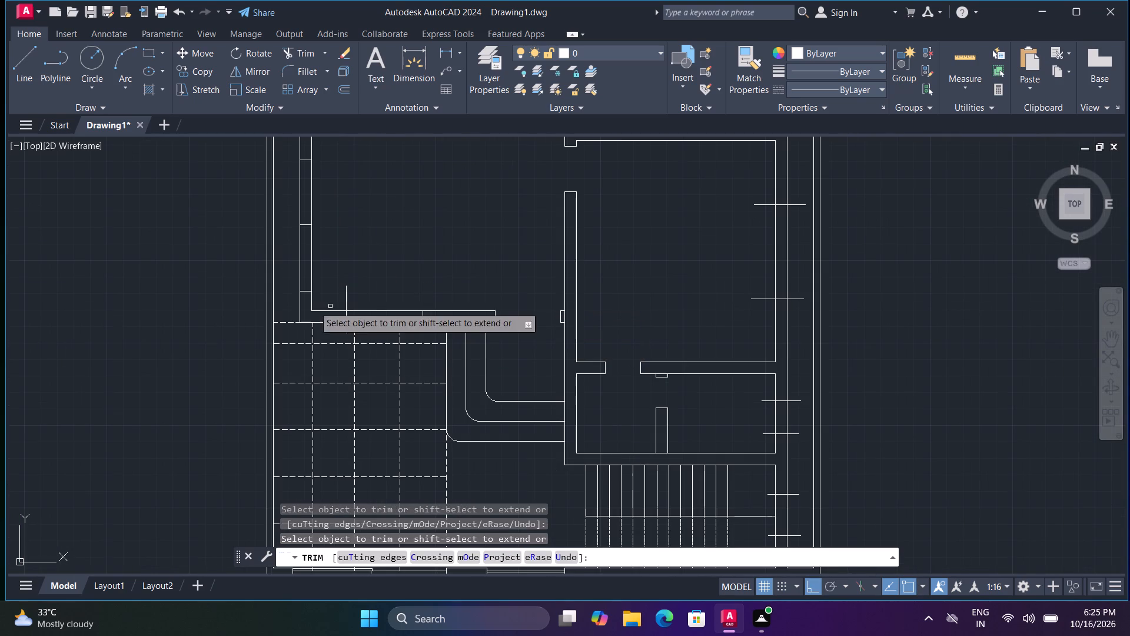
left_click(345, 288)
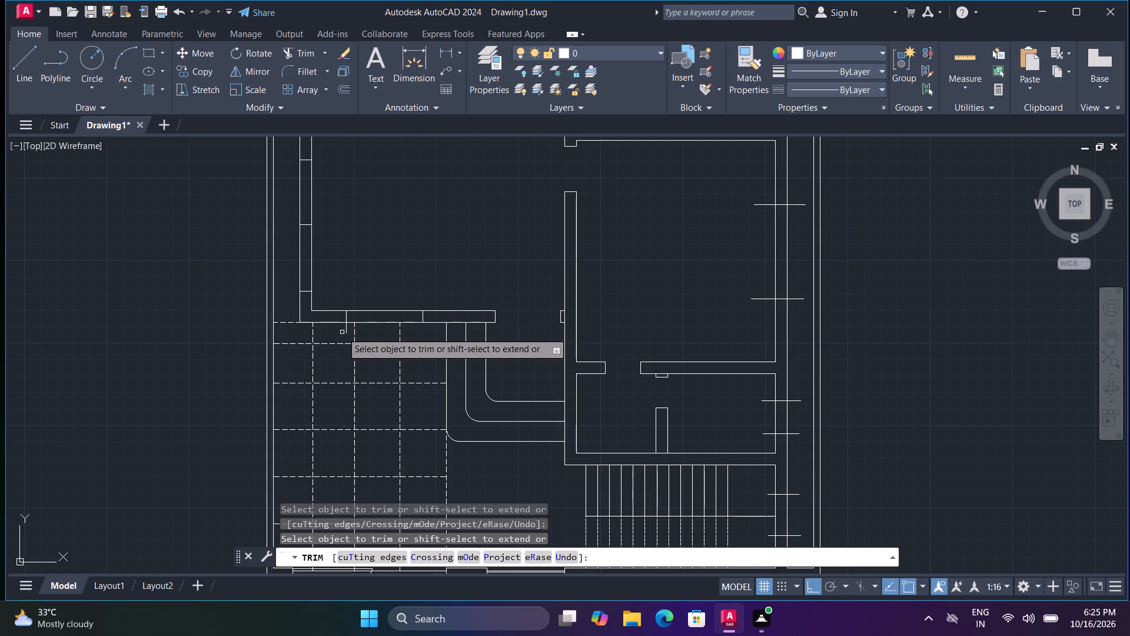
left_click(345, 330)
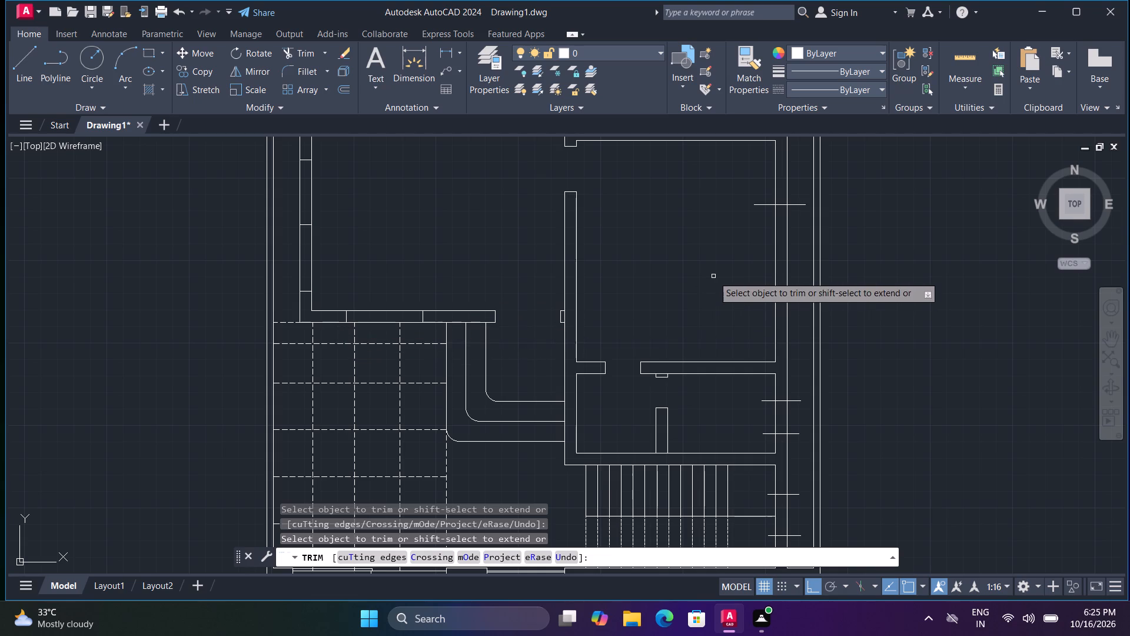
Trim the two east-wall lines beside the staircase back to the wall's inner face.
middle_click_drag(689, 278, 556, 168)
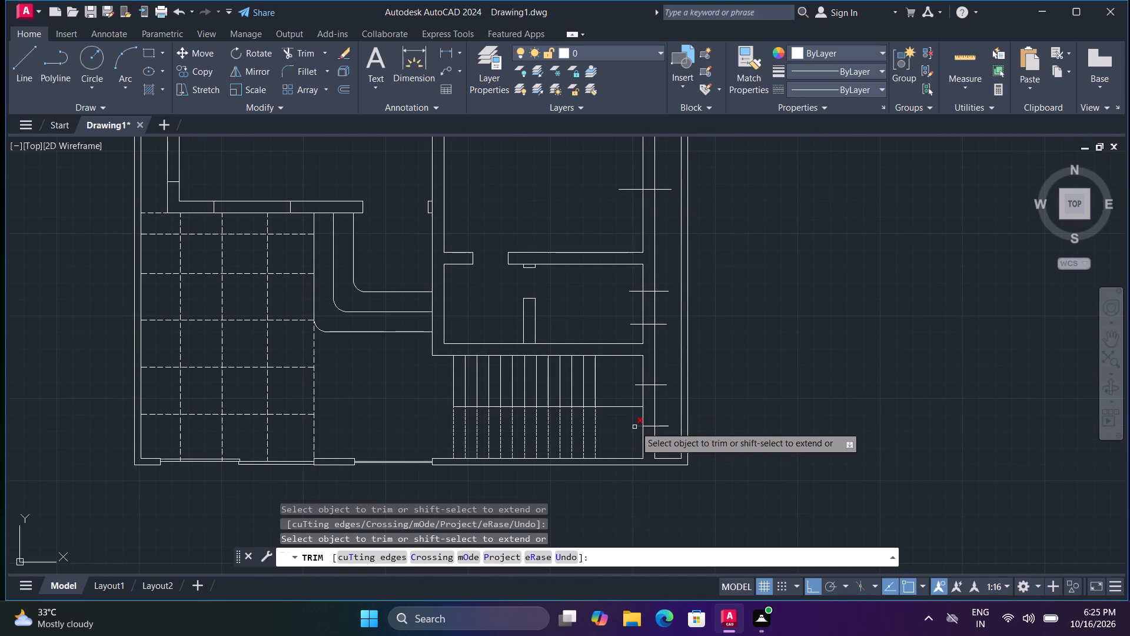
left_click(636, 426)
left_click(637, 386)
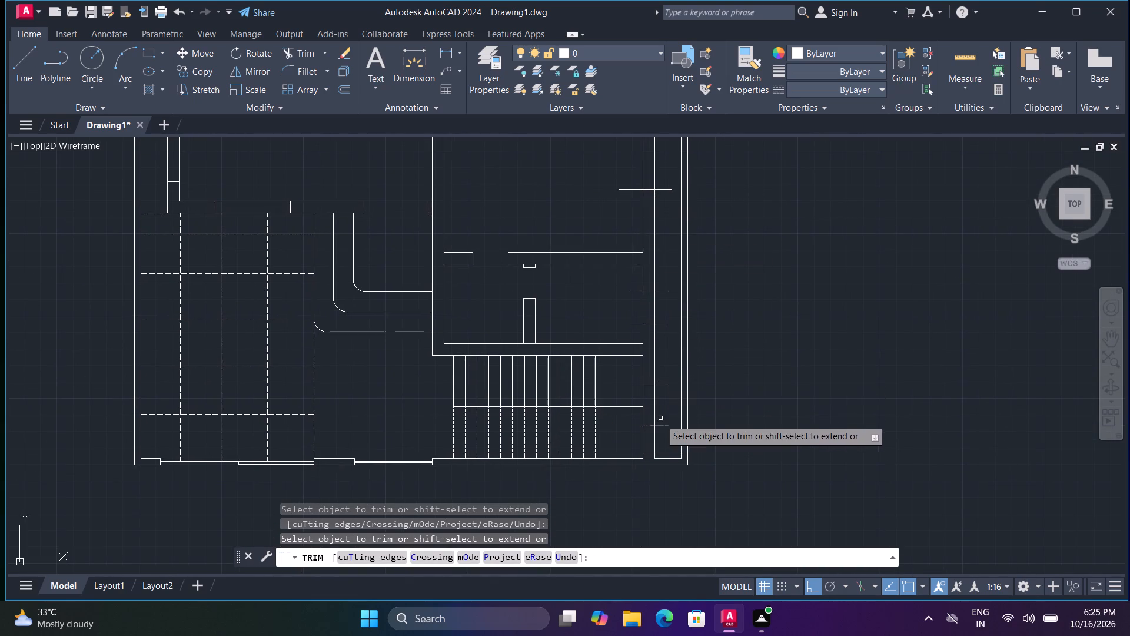
Trim the outer ends of all the east-wall lines with one fence running along the outside of the wall.
left_click(659, 433)
middle_click_drag(679, 198, 616, 472)
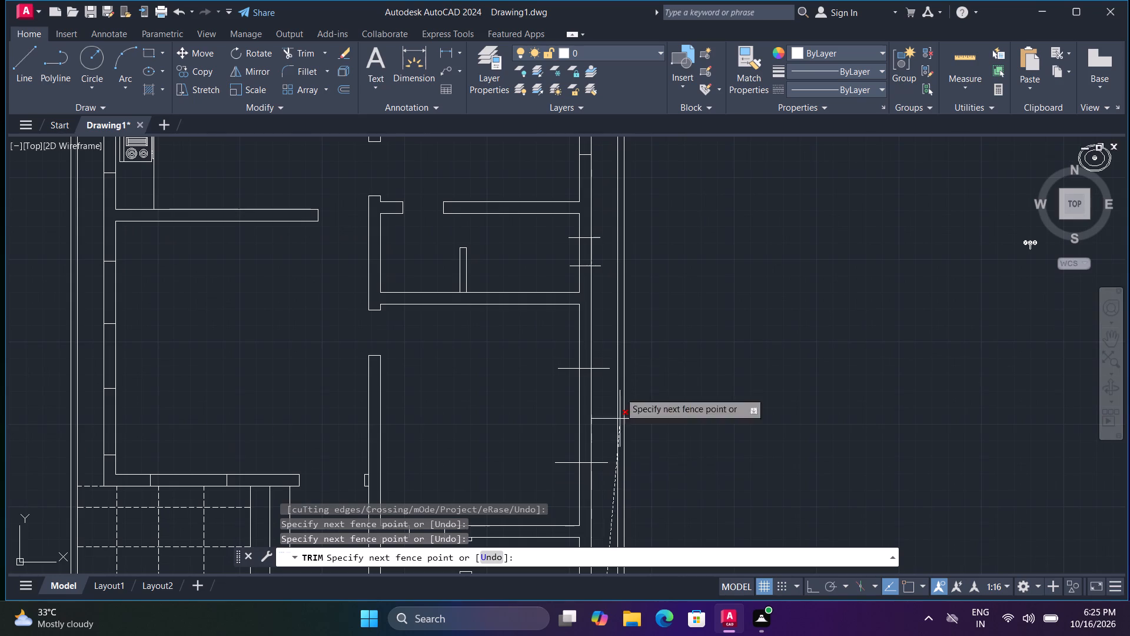
middle_click_drag(611, 237, 604, 400)
left_click(592, 327)
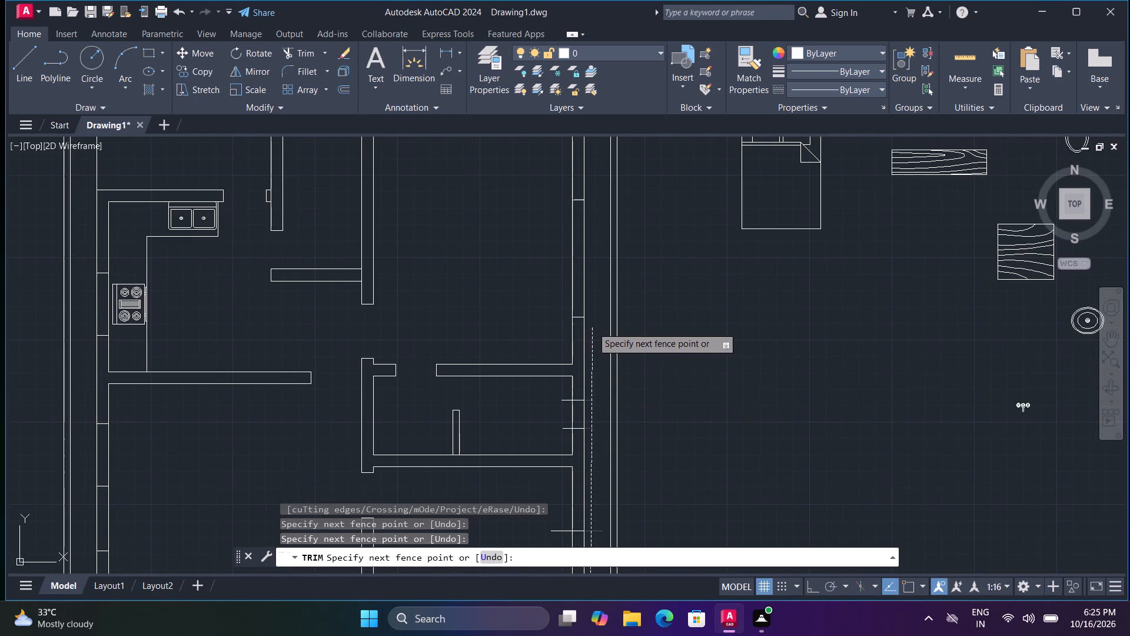
Trim the room-side ends of the six remaining east-wall lines at both bathrooms and the bedroom between them, then end trimming.
scroll(592, 391, "down", 2)
scroll(579, 385, "up", 3)
left_click(579, 426)
left_click(581, 486)
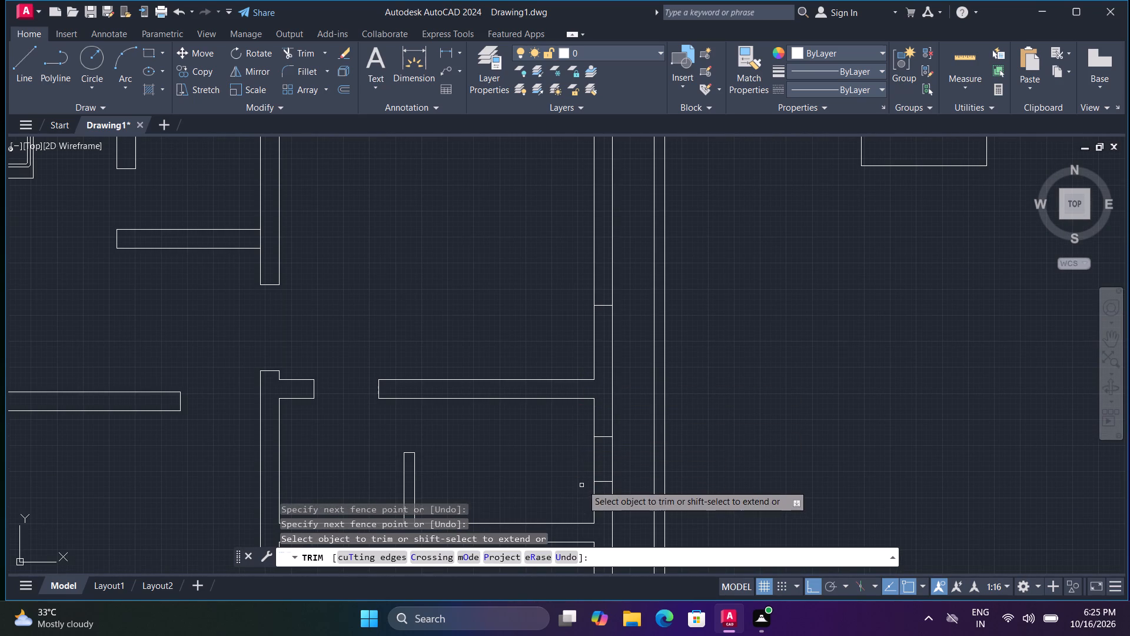
scroll(581, 483, "down", 2)
middle_click_drag(578, 470, 579, 221)
middle_click(583, 195)
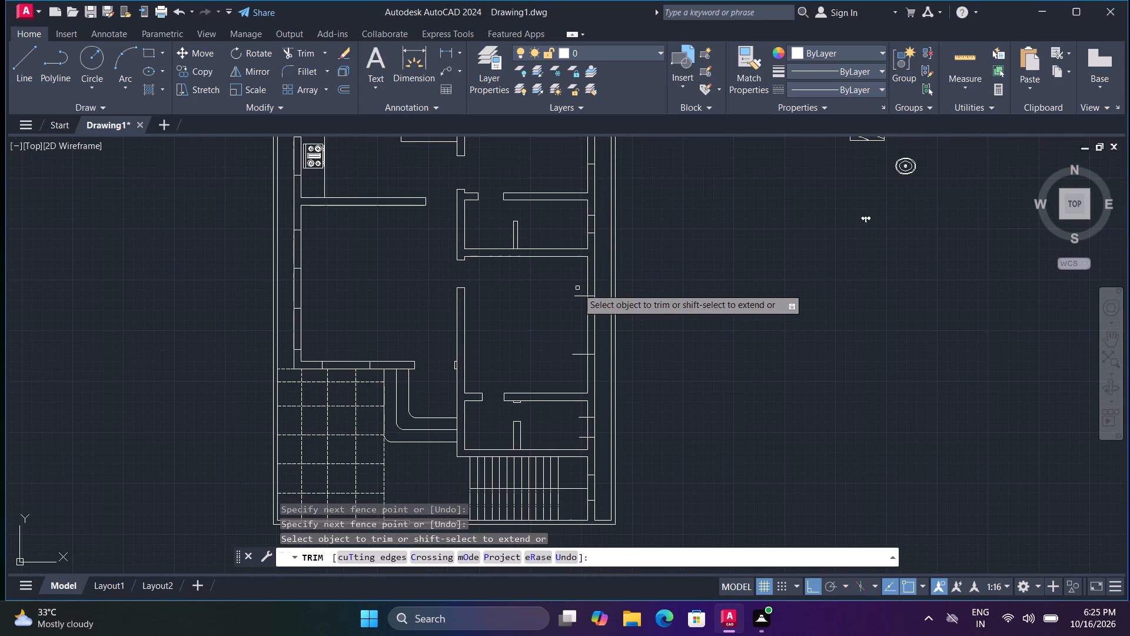
left_click(577, 288)
left_click(578, 364)
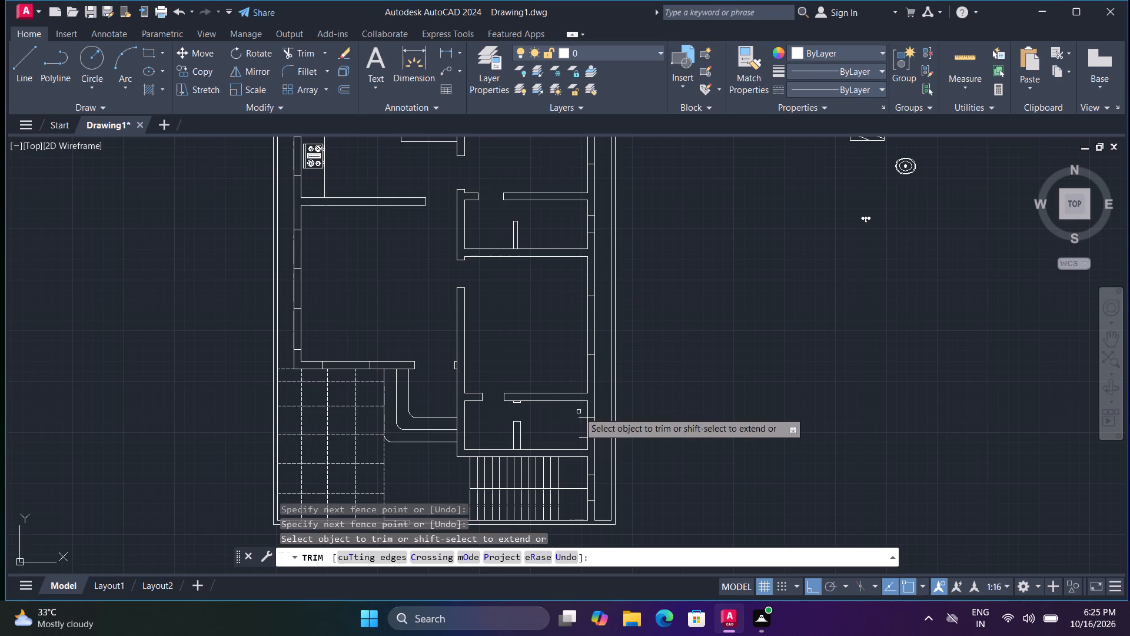
left_click(579, 412)
left_click(580, 440)
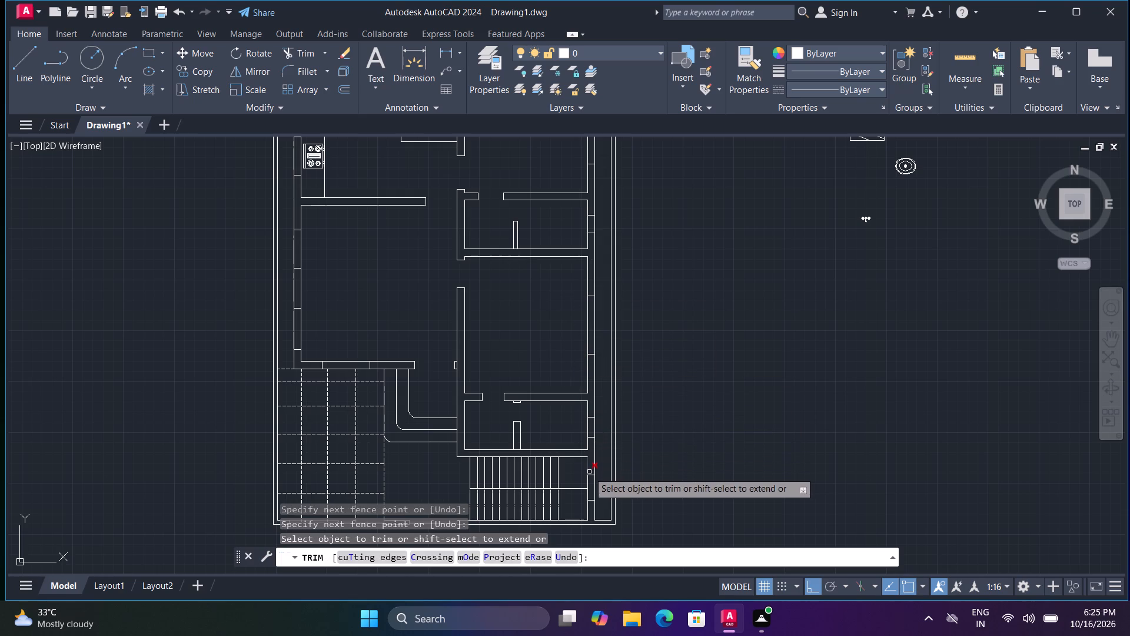
middle_click_drag(569, 370, 551, 509)
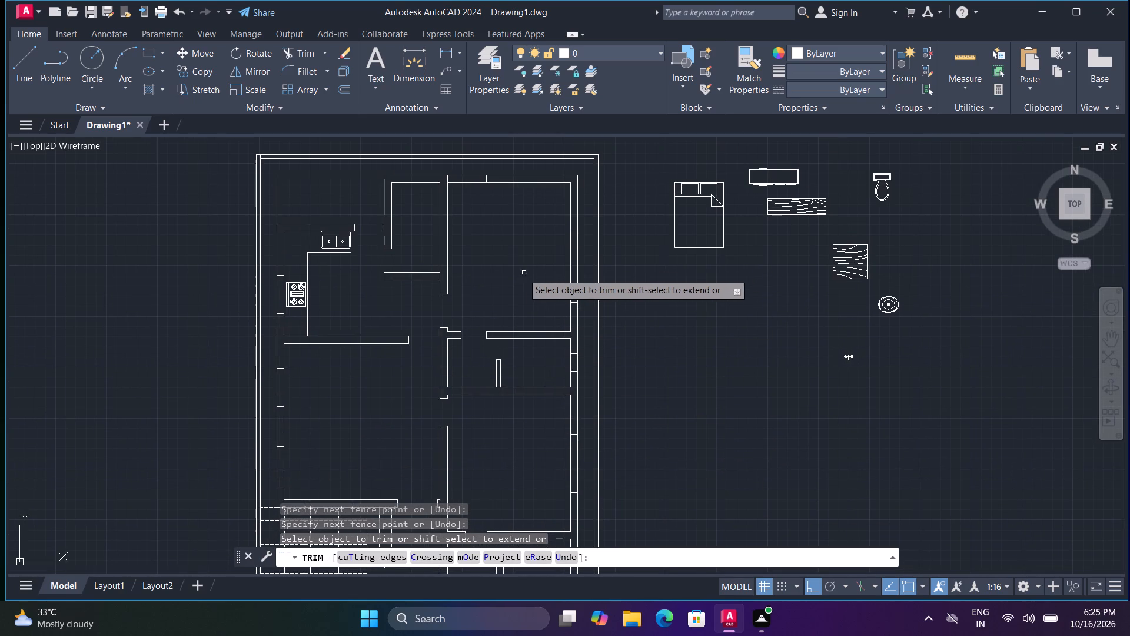
right_click(484, 307)
left_click(493, 331)
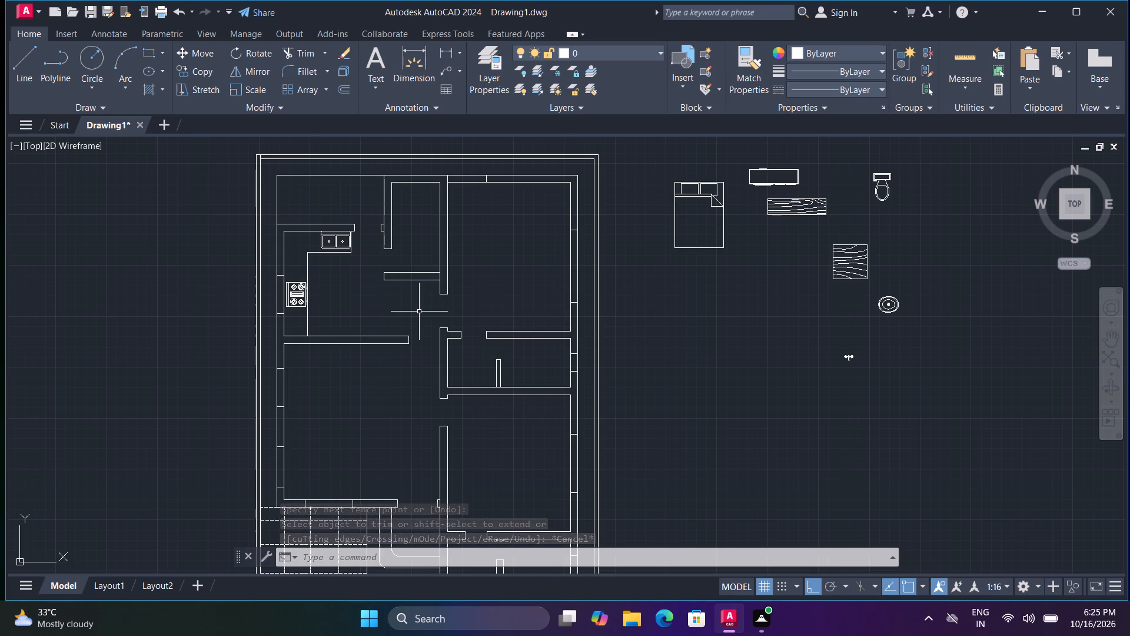
Show the tool palettes with the Hatches and Fills samples, leaving DesignCenter closed.
key("ctrl+2")
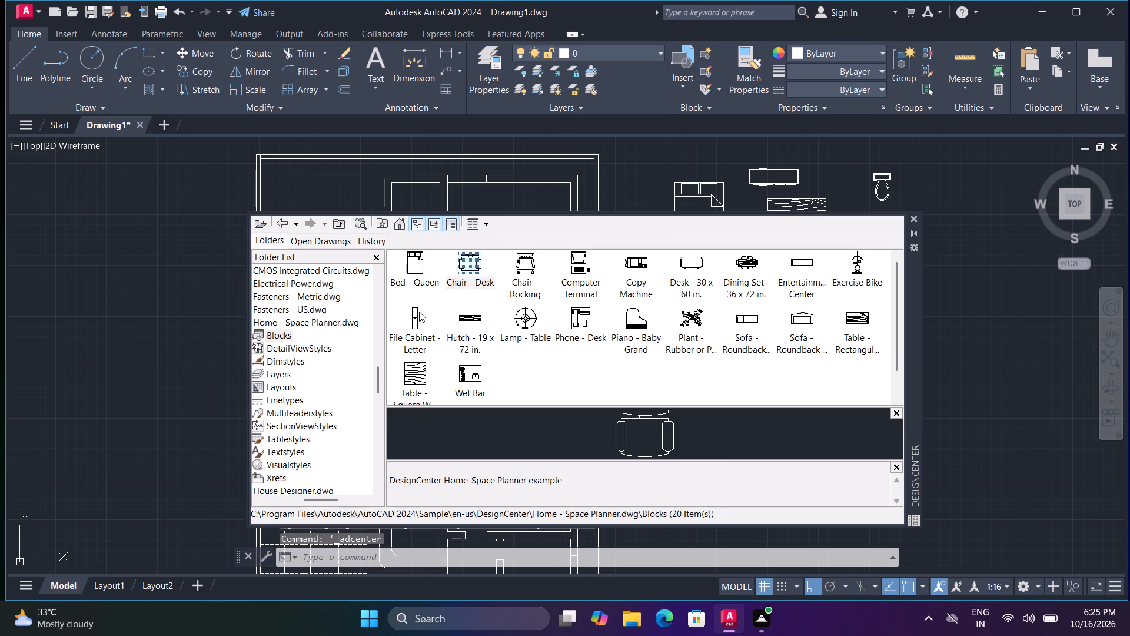
key("ctrl+3")
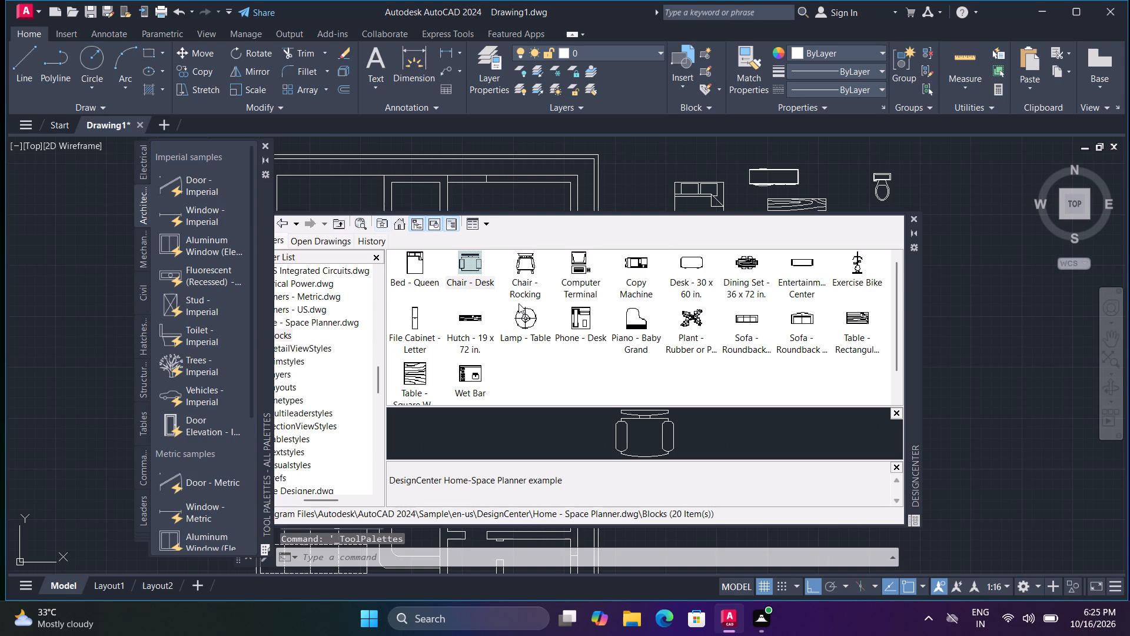
left_click(913, 215)
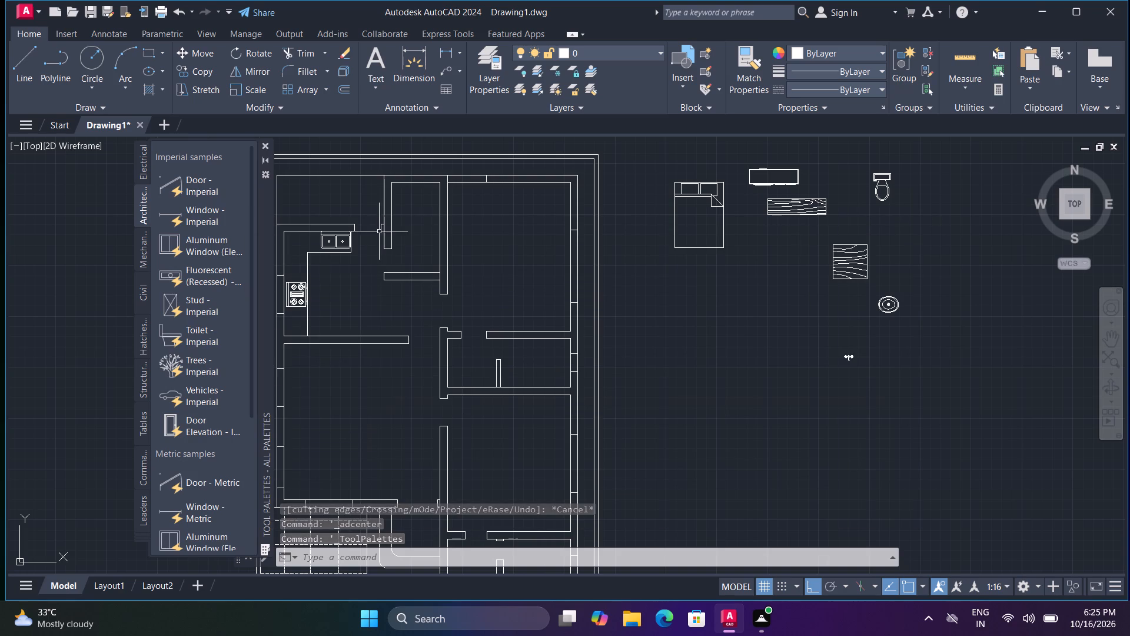
left_click(144, 452)
left_click(141, 431)
left_click(146, 377)
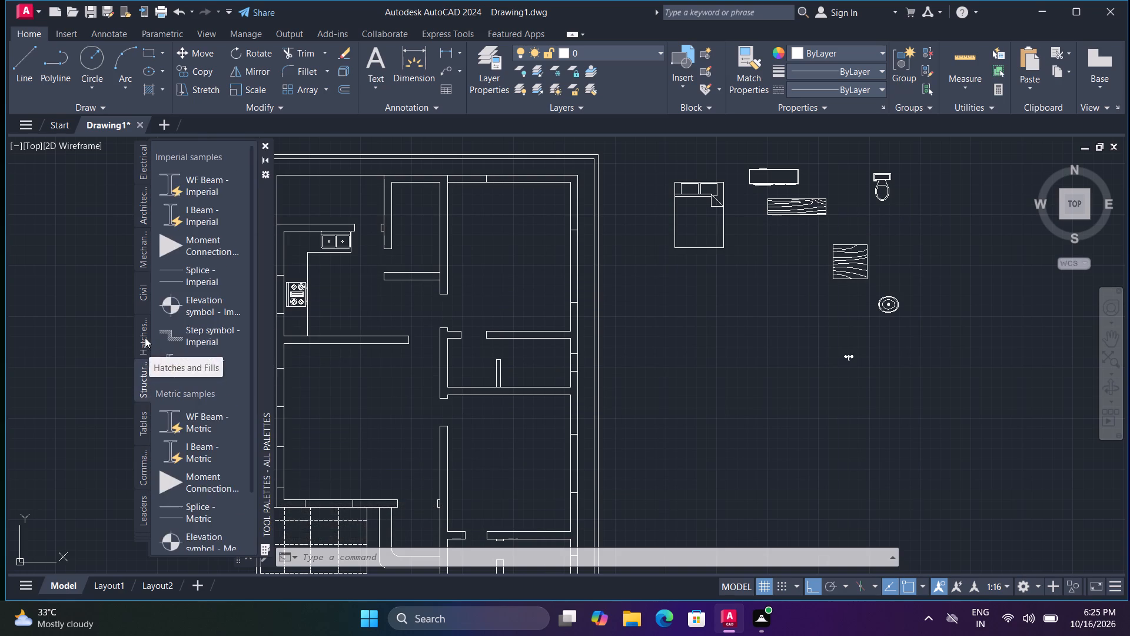
left_click(145, 337)
Fill the east-wall piece above the upper bathroom's window and its joined partition with the solid Imperial hatch.
left_click(178, 184)
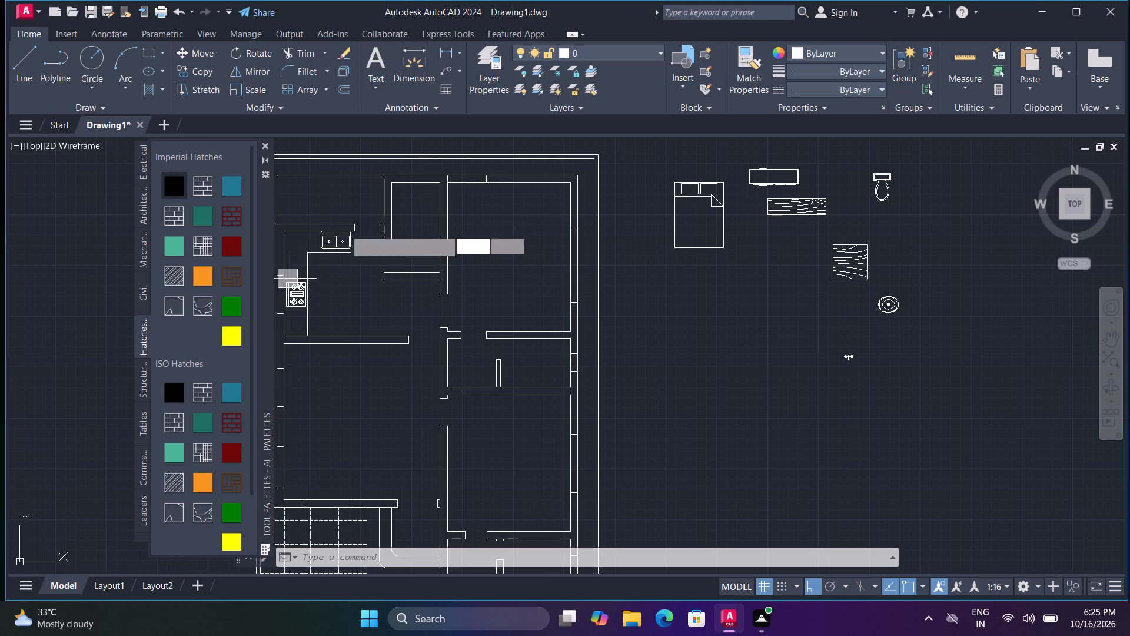
scroll(440, 181, "up", 2)
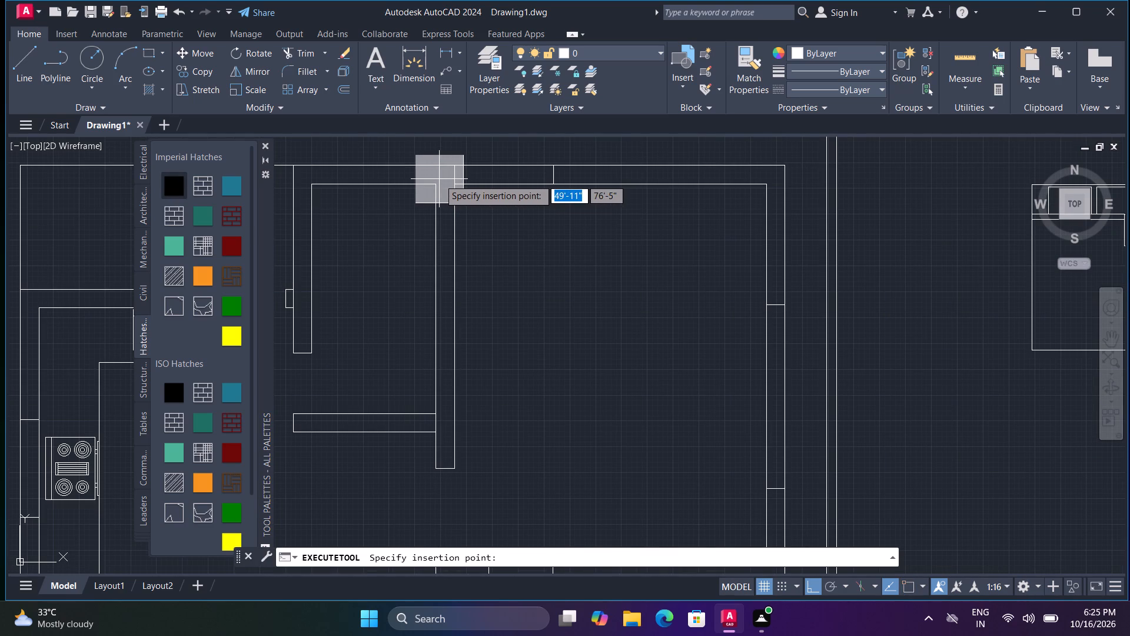
scroll(753, 205, "down", 1)
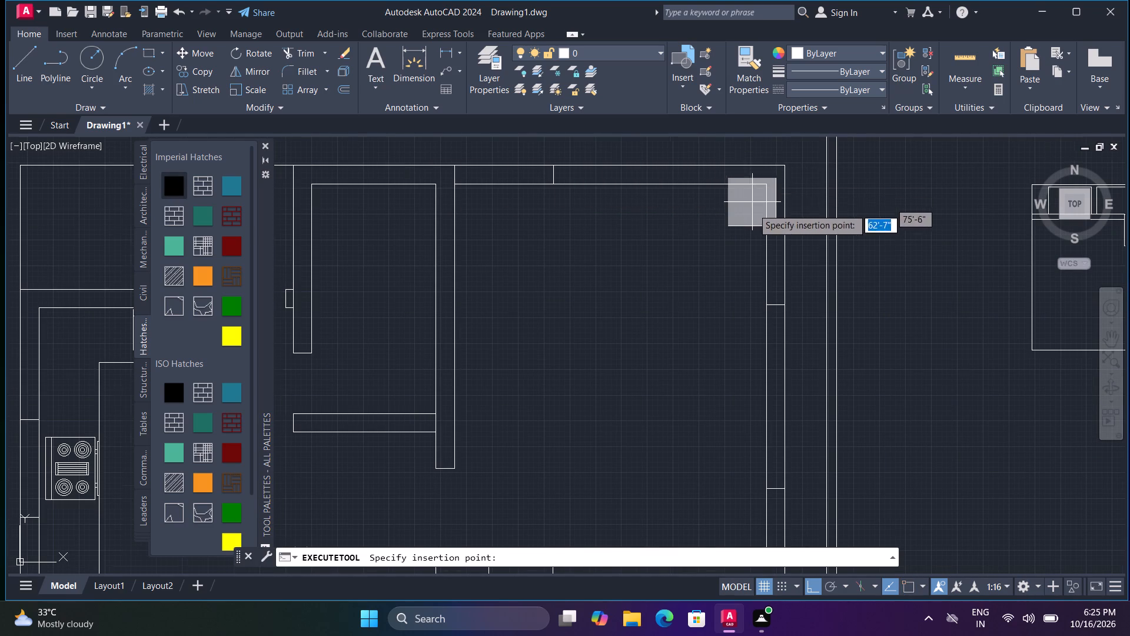
middle_click_drag(756, 356, 709, 221)
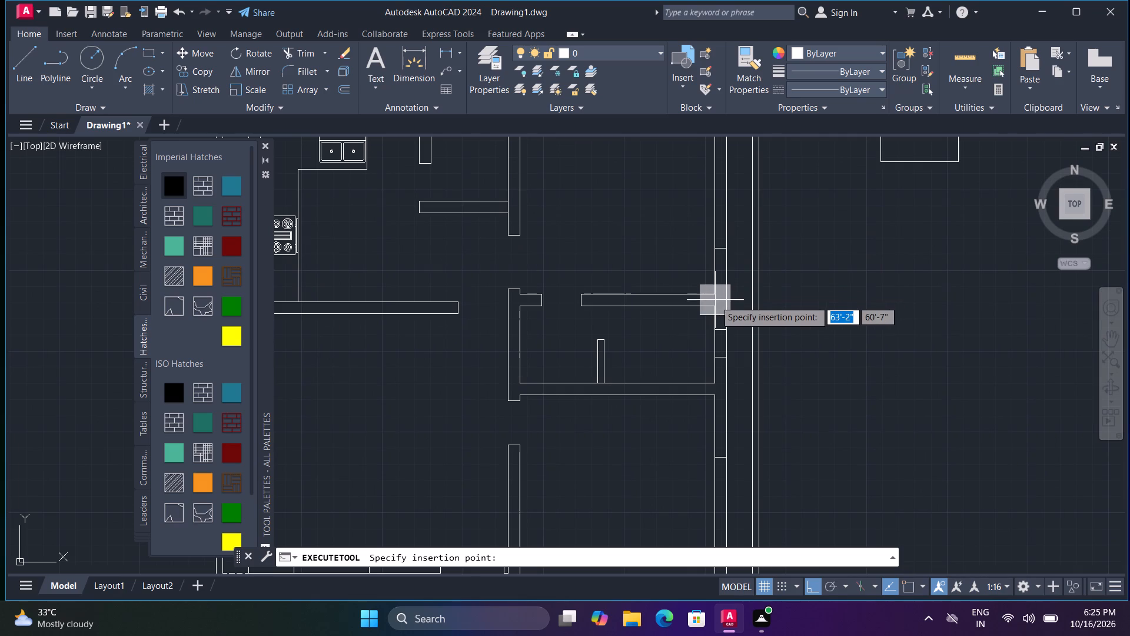
left_click(719, 303)
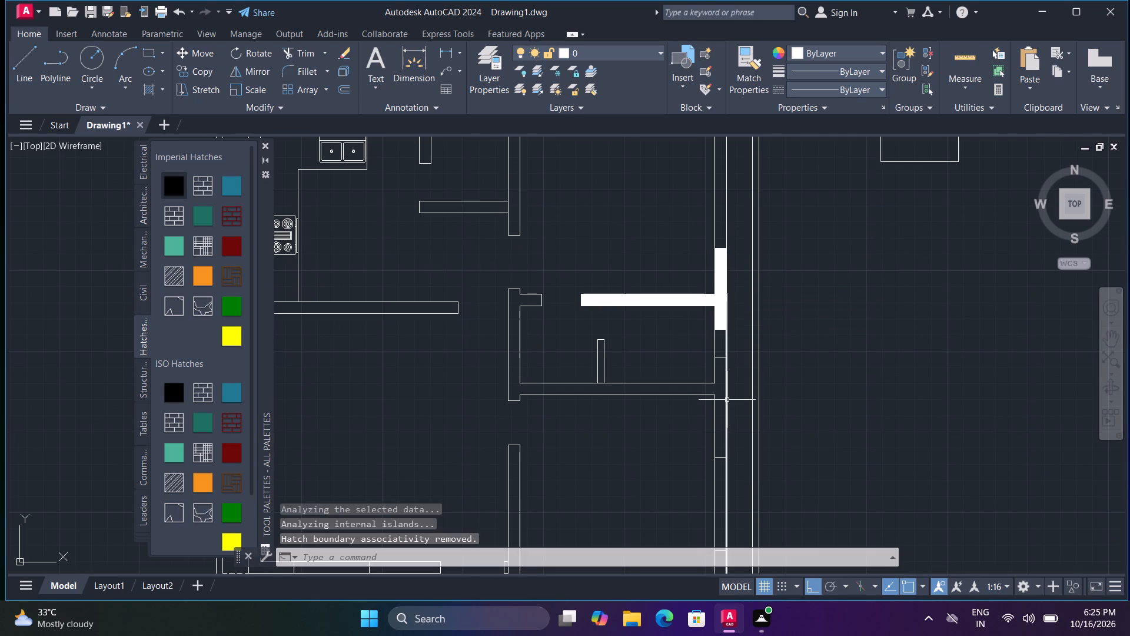
Apply the same solid hatch to the east-wall pieces above and below the middle bedroom's window, including their joined partitions.
right_click(724, 399)
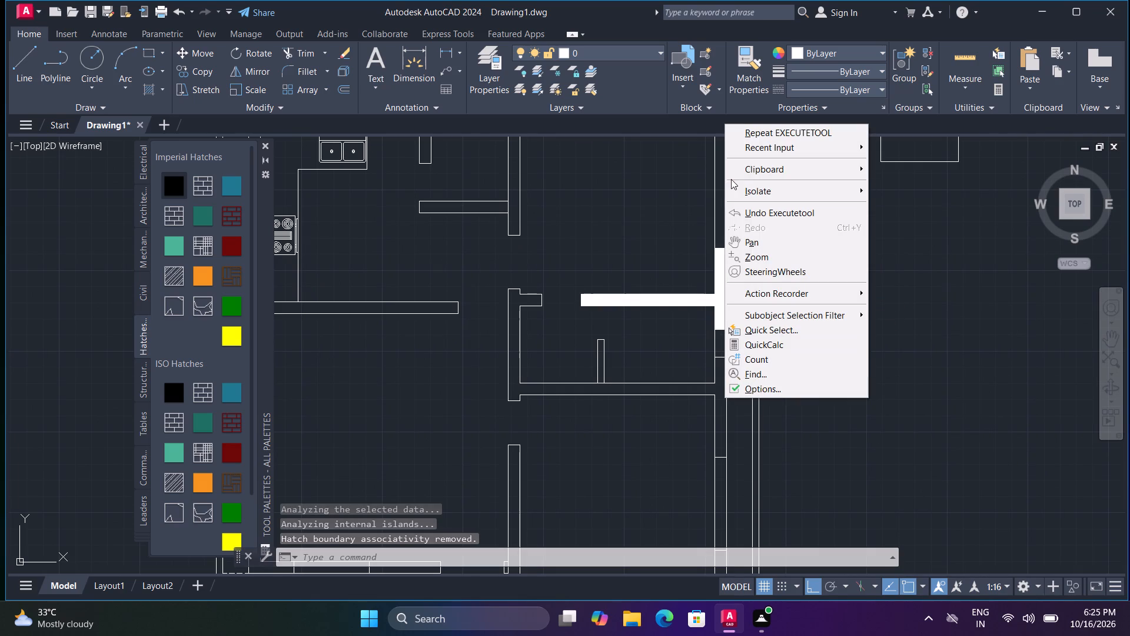
left_click(762, 128)
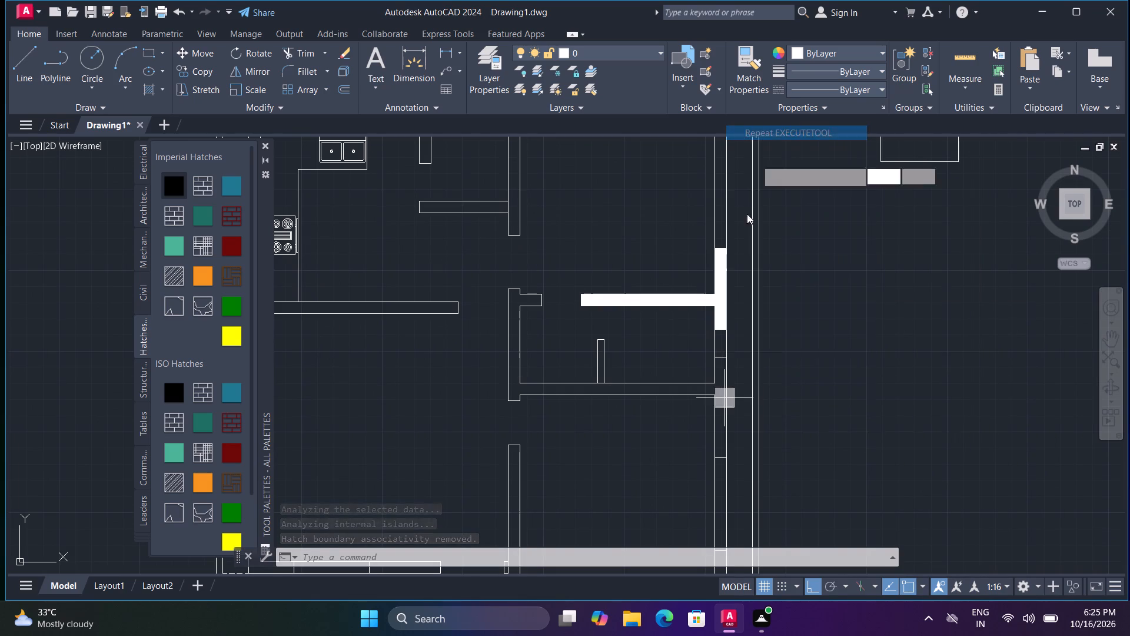
left_click(719, 392)
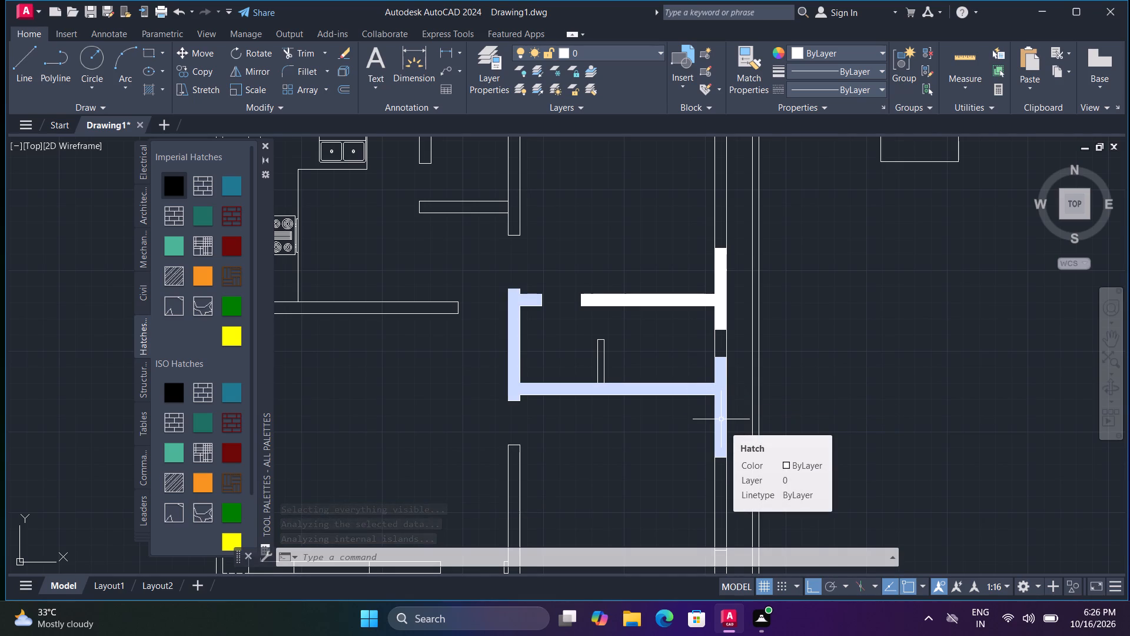
middle_click_drag(679, 424, 487, 57)
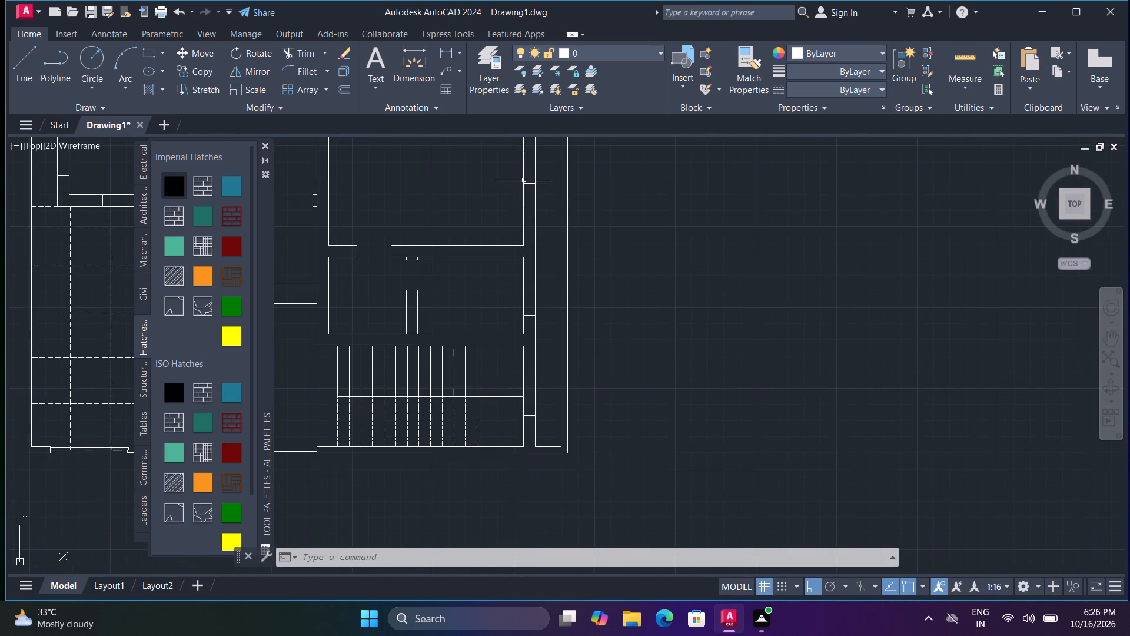
middle_click_drag(609, 203, 643, 413)
key("space")
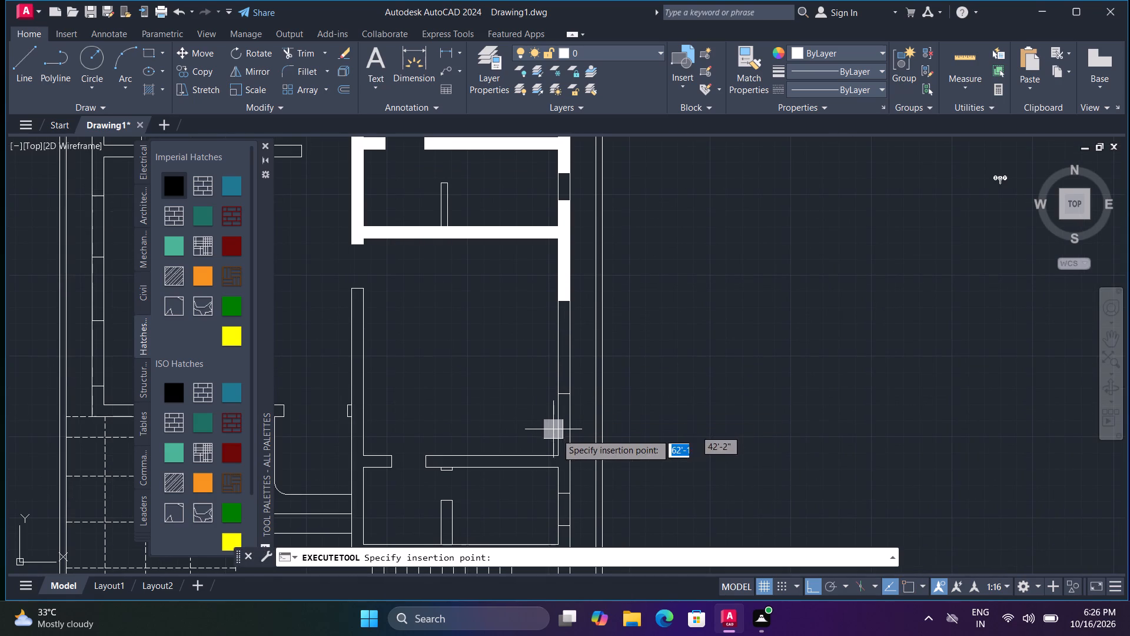
left_click(563, 450)
Solid-hatch the middle bedroom's west wall together with the connected lower bathroom walls down to the staircase.
scroll(561, 451, "down", 1)
middle_click_drag(559, 448, 523, 368)
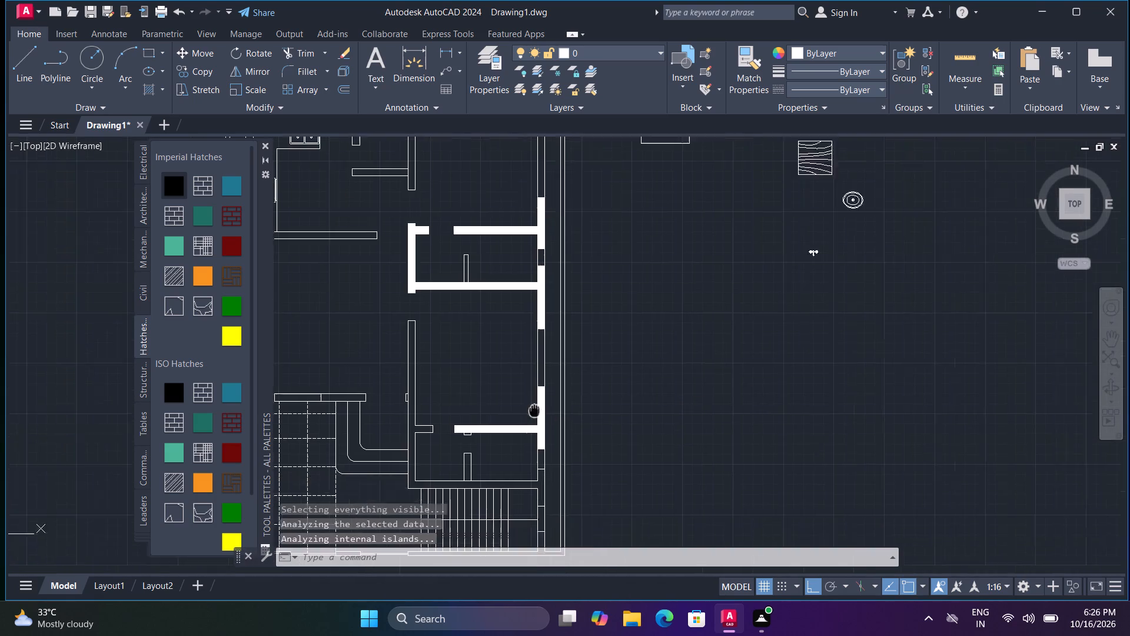
middle_click_drag(523, 368, 518, 334)
key("space")
left_click(395, 345)
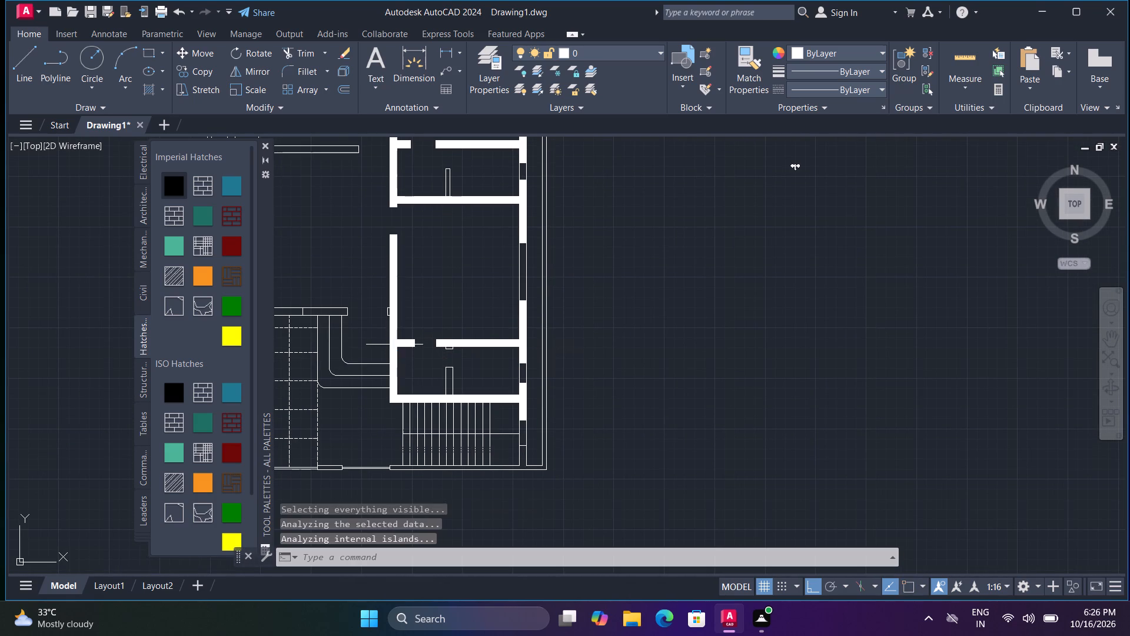
Solid-hatch the wall at the plan's southeast corner, below the staircase window, along with the connected boundary wall.
key("space")
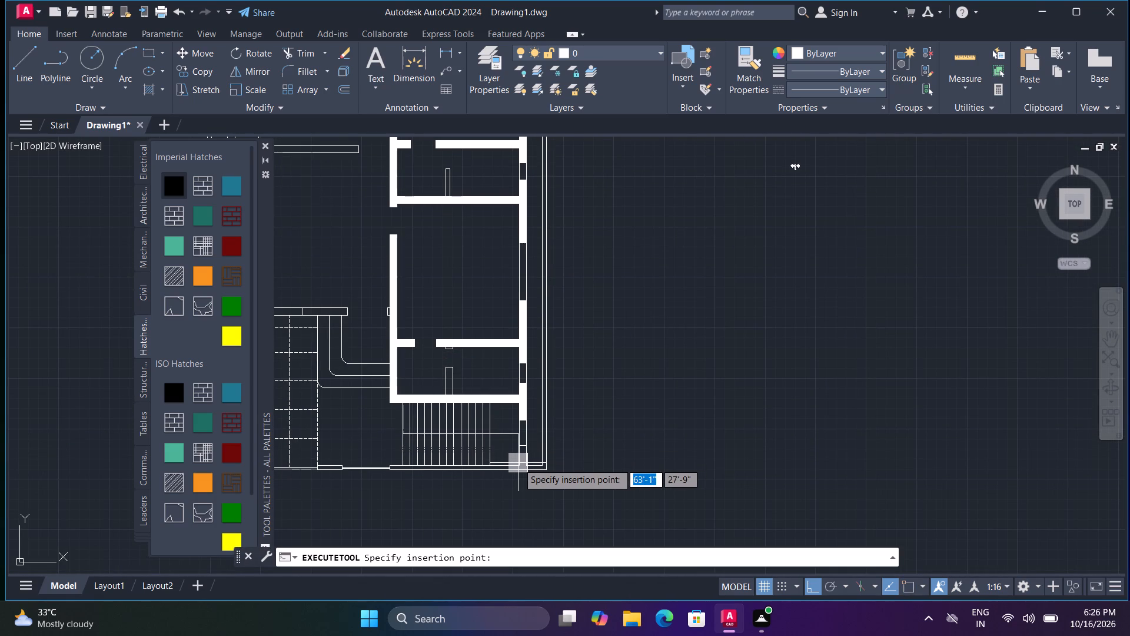
left_click(521, 463)
Solid-hatch the house's northeast corner wall between the north window and the top east window.
middle_click_drag(537, 347, 538, 461)
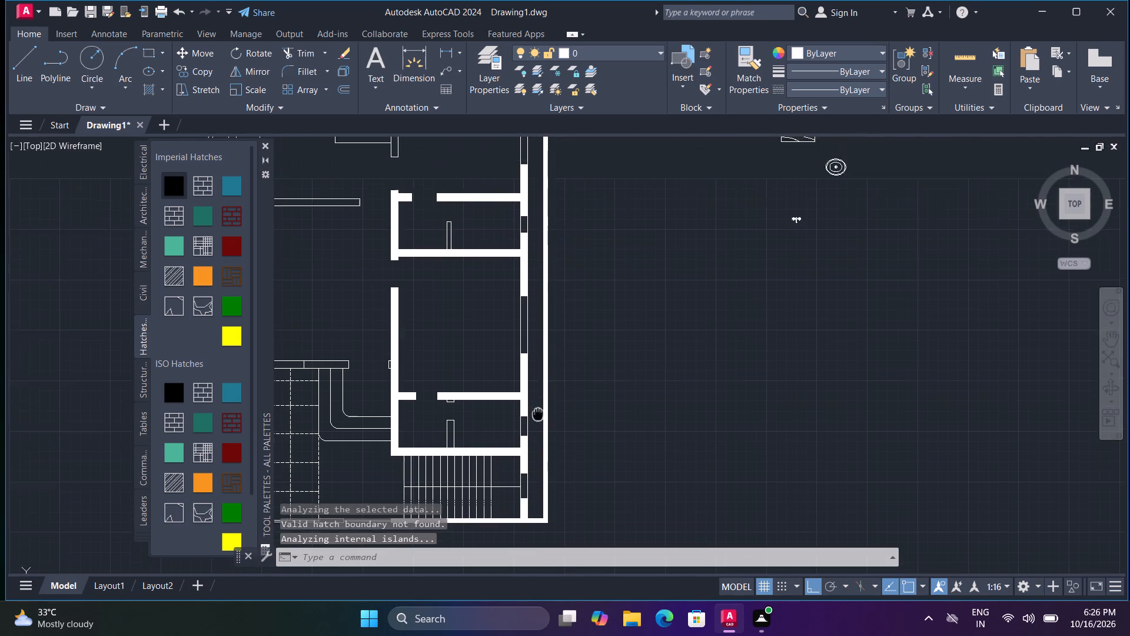
middle_click_drag(538, 461, 538, 525)
scroll(484, 373, "down", 1)
middle_click_drag(444, 346, 556, 316)
scroll(577, 238, "up", 1)
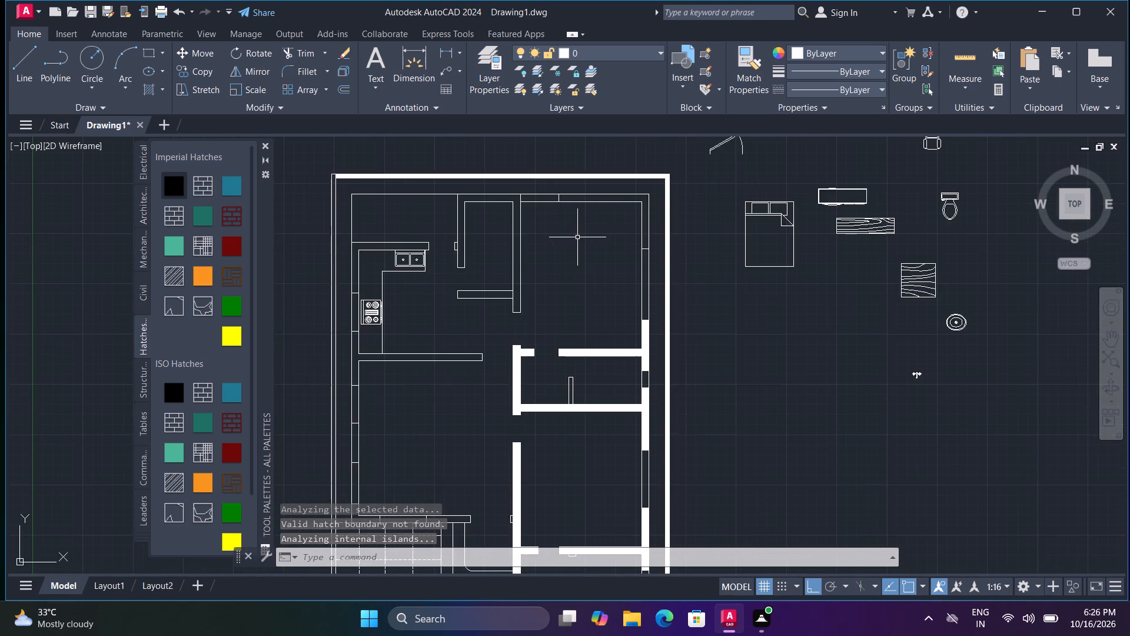
middle_click_drag(579, 238, 554, 368)
scroll(586, 339, "up", 1)
key("space")
left_click(632, 318)
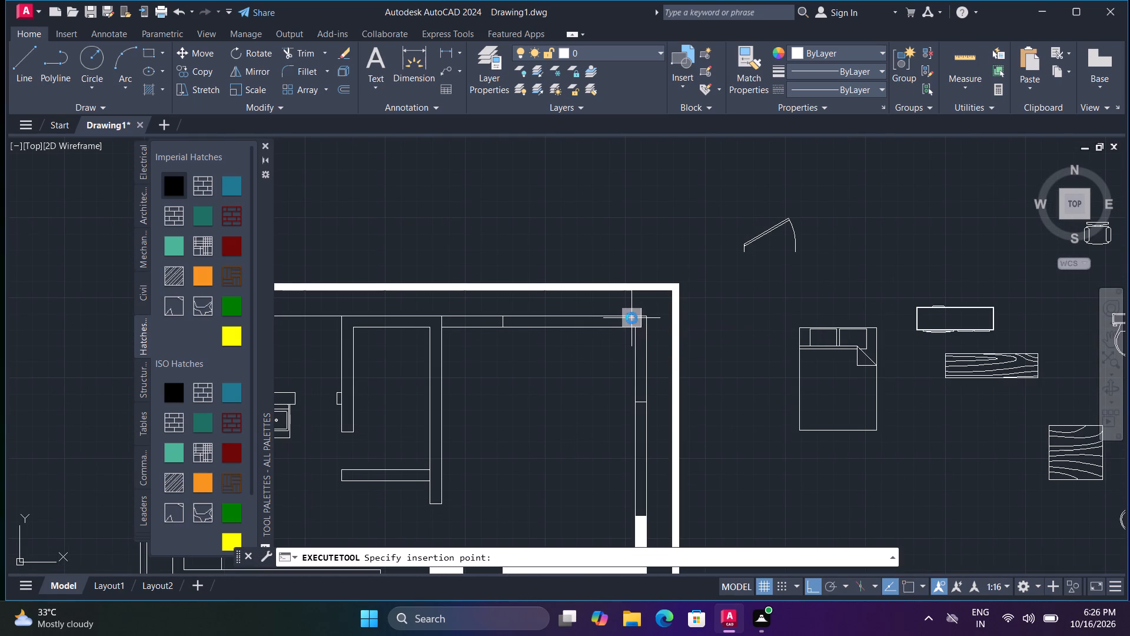
Solid-hatch the north-wall piece west of the north window, including the two partitions running down from it.
key("space")
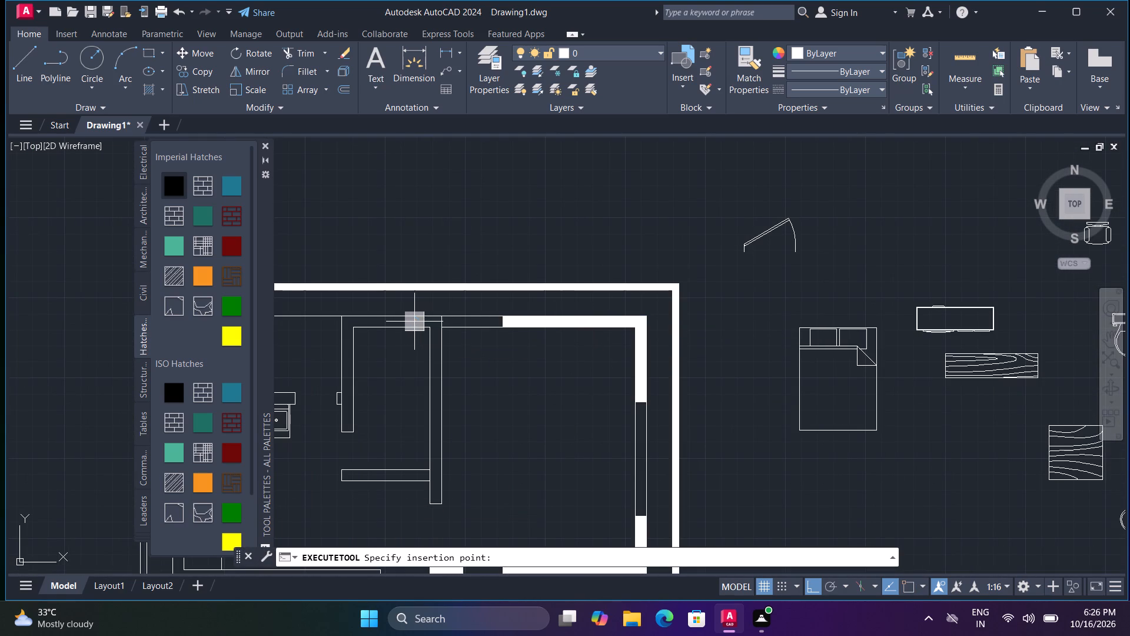
left_click(414, 322)
scroll(412, 335, "down", 2)
middle_click_drag(371, 357, 473, 277)
scroll(430, 294, "up", 1)
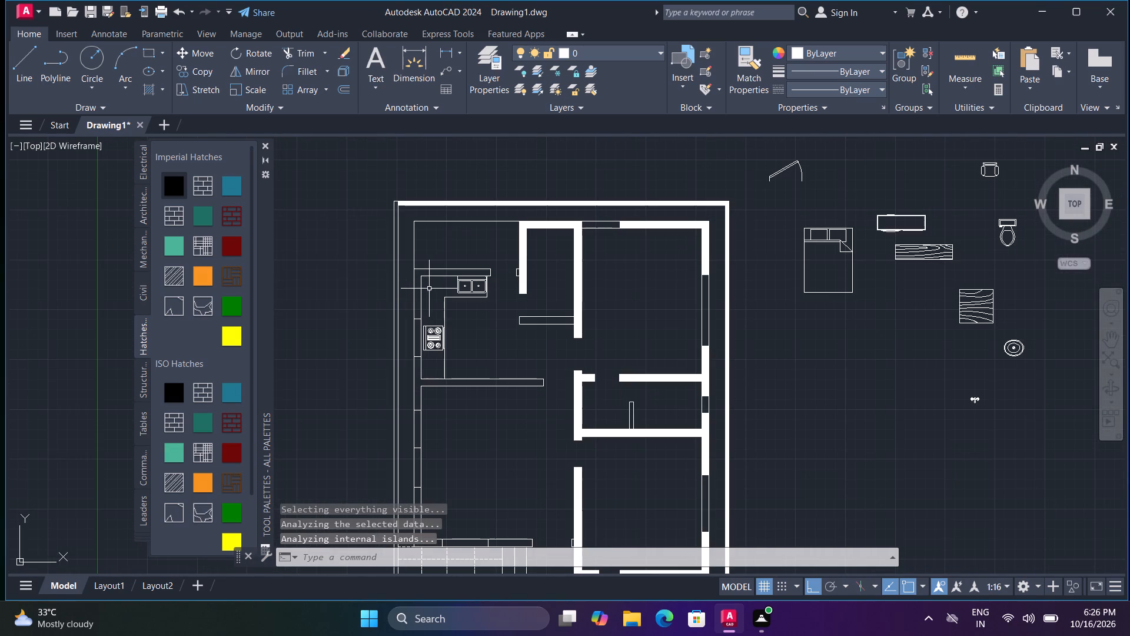
Solid-hatch the kitchen's north wall with its connected northwest corner piece, and the plot's west boundary wall.
key("space")
left_click(420, 272)
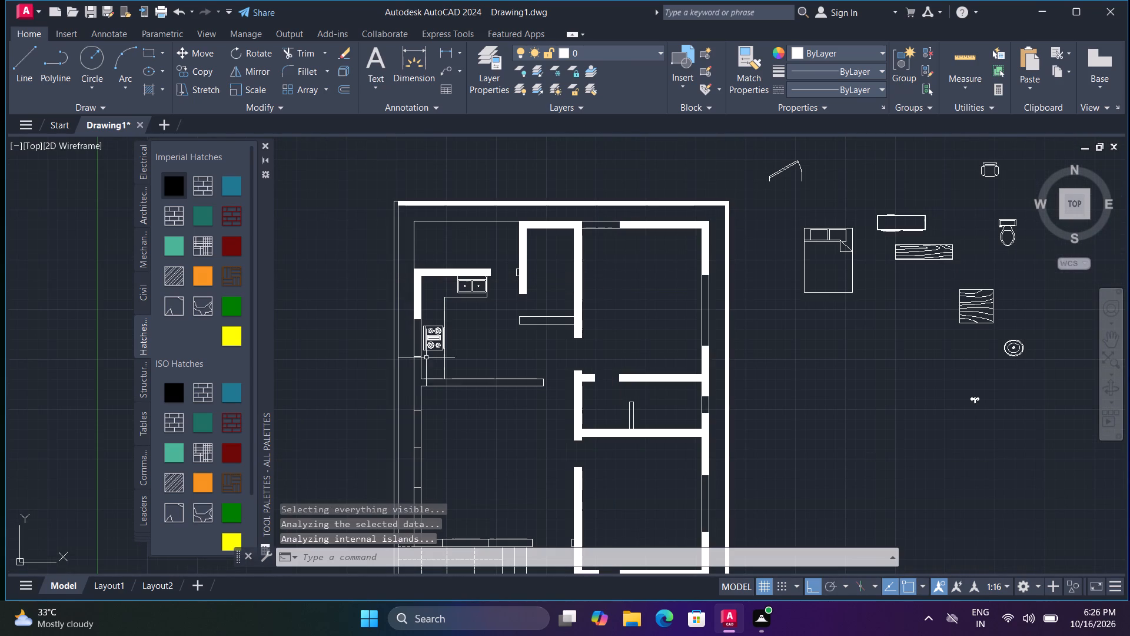
key("space")
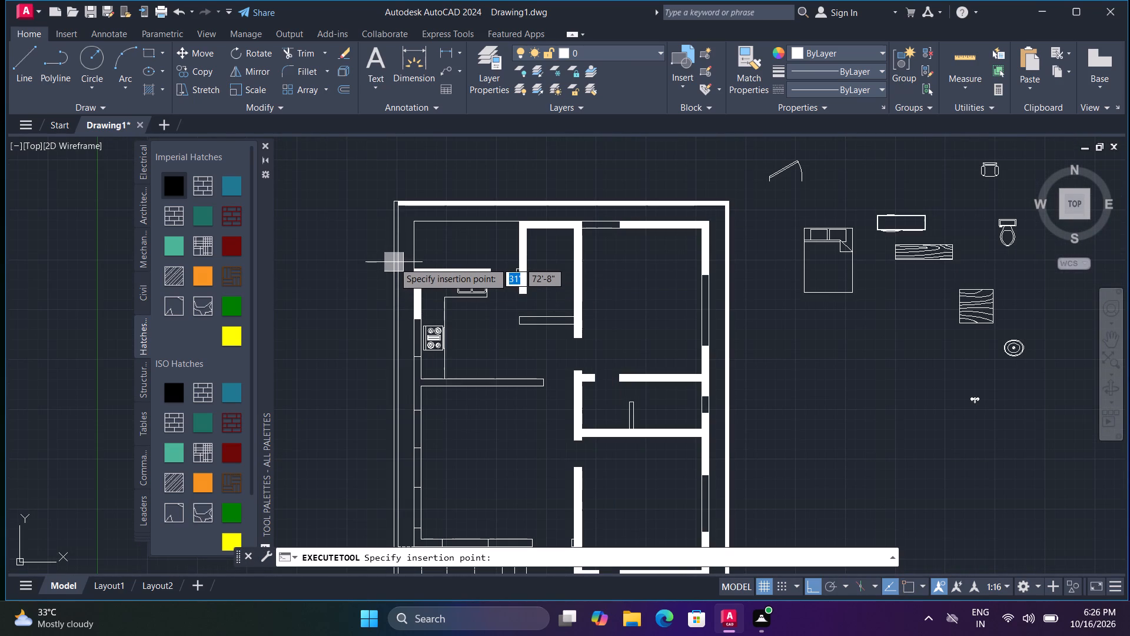
left_click(395, 263)
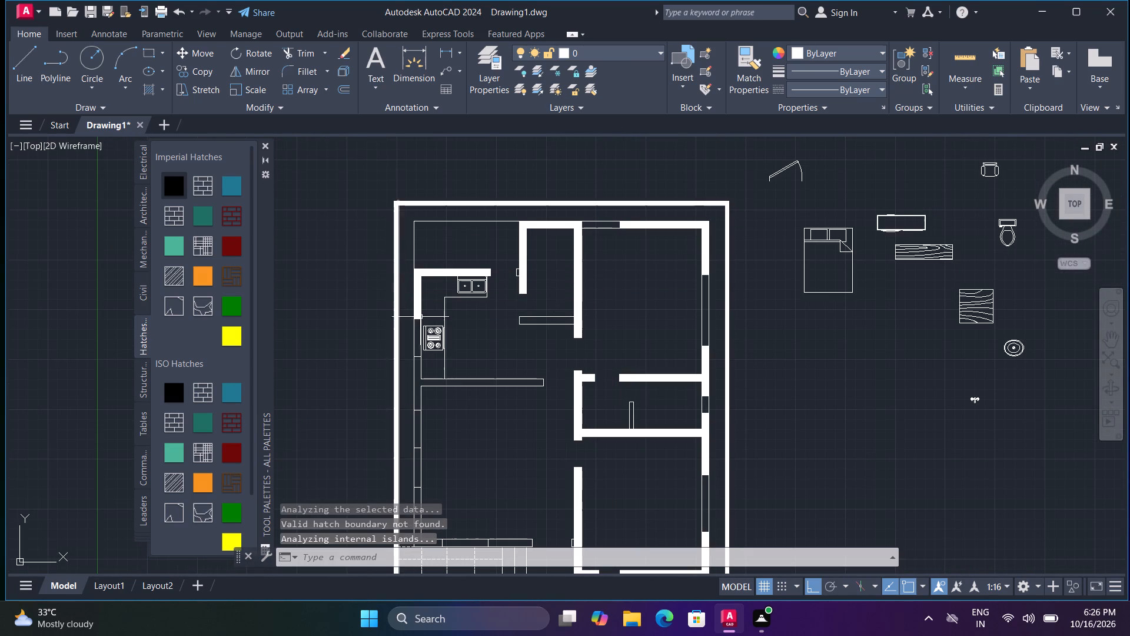
Solid-hatch the wall between the kitchen and the living room, including the connected west-wall piece below the stove window.
middle_click_drag(426, 332, 449, 213)
middle_click(451, 206)
key("space")
scroll(460, 251, "up", 2)
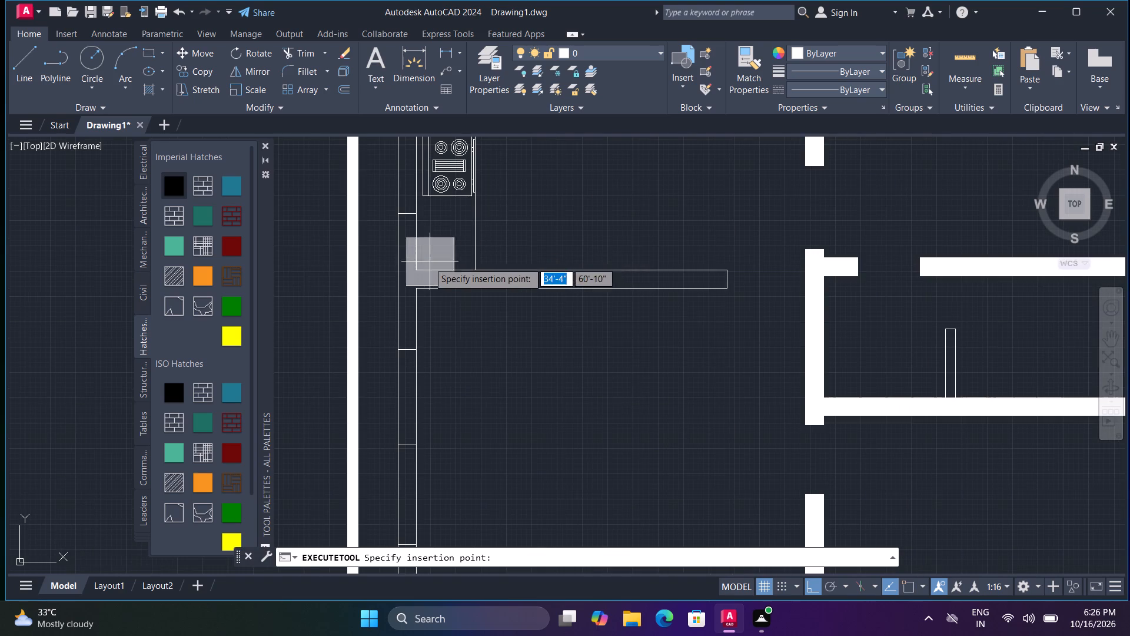
left_click(414, 276)
Solid-hatch the living room's remaining outer-wall pieces: between its west windows, at the southwest corner, and east of the south window.
scroll(411, 280, "down", 1)
middle_click_drag(453, 324, 478, 206)
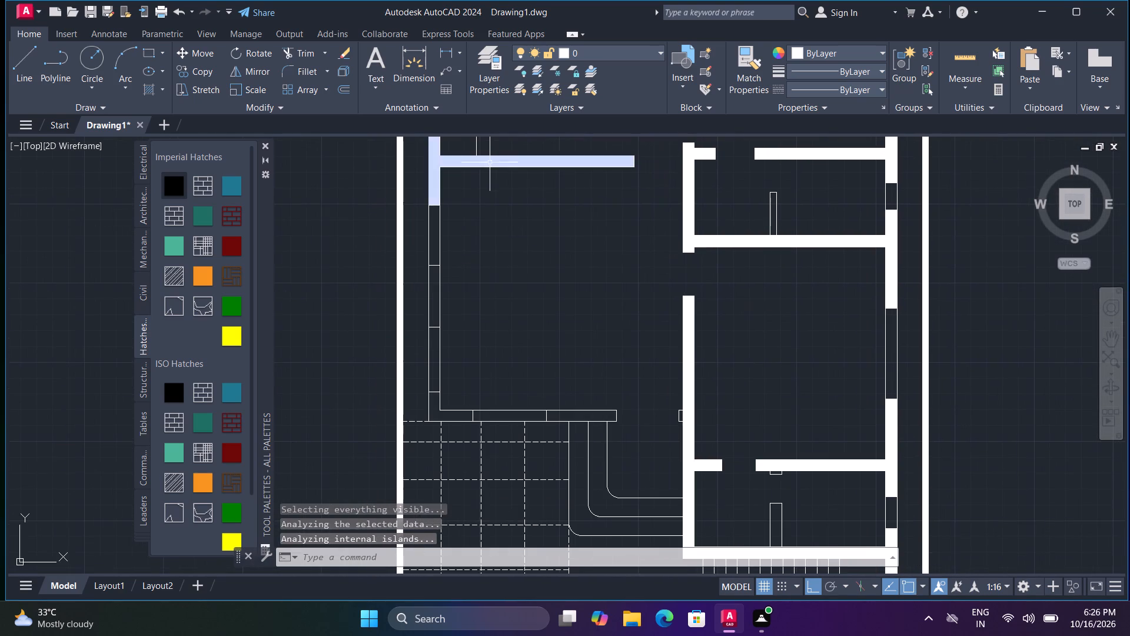
key("space")
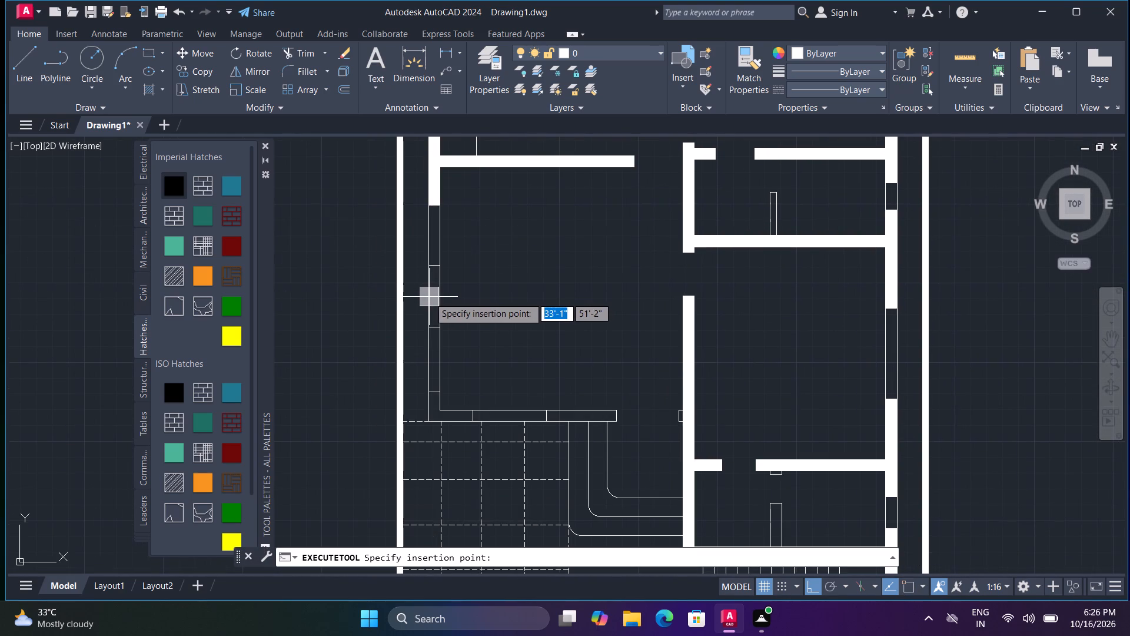
left_click(429, 297)
scroll(440, 302, "down", 1)
key("space")
key("space")
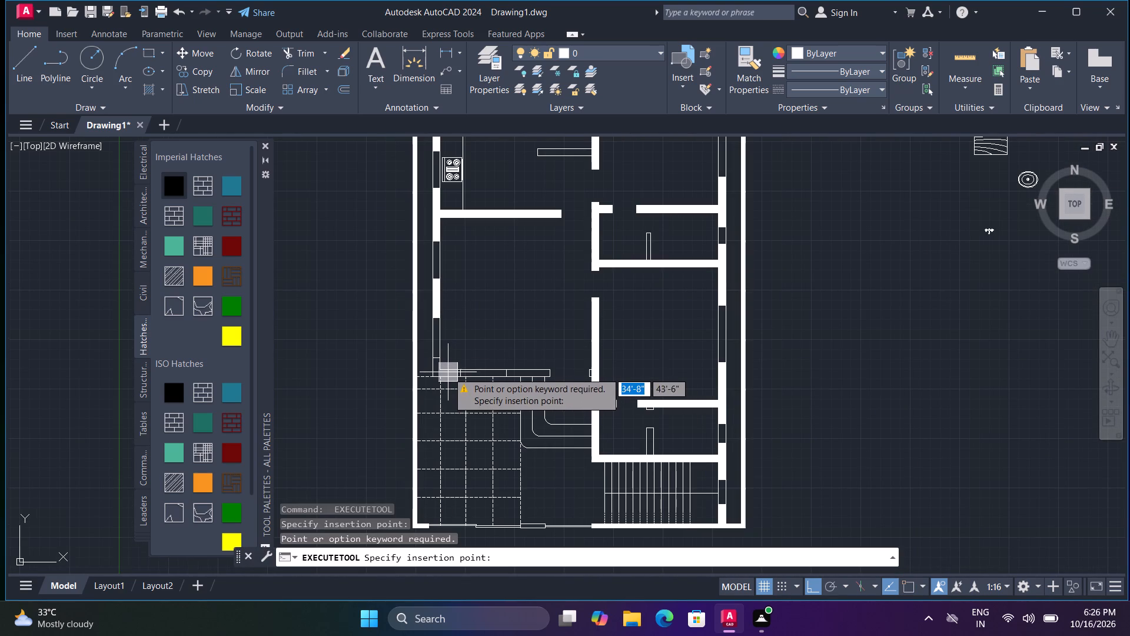
left_click(448, 373)
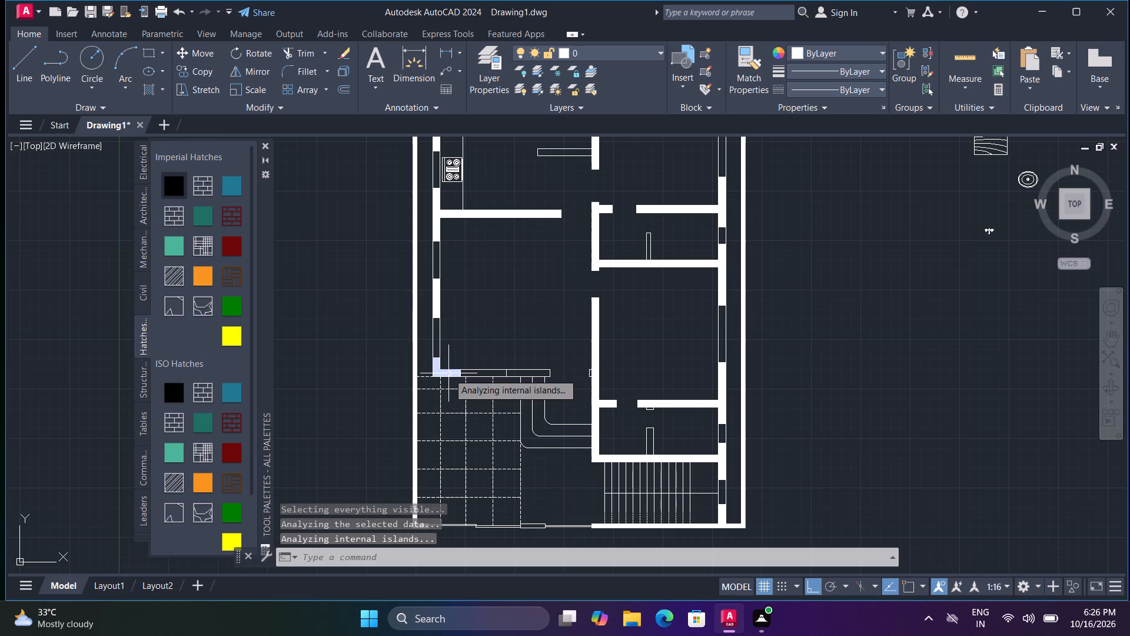
key("space")
key("space")
left_click(520, 373)
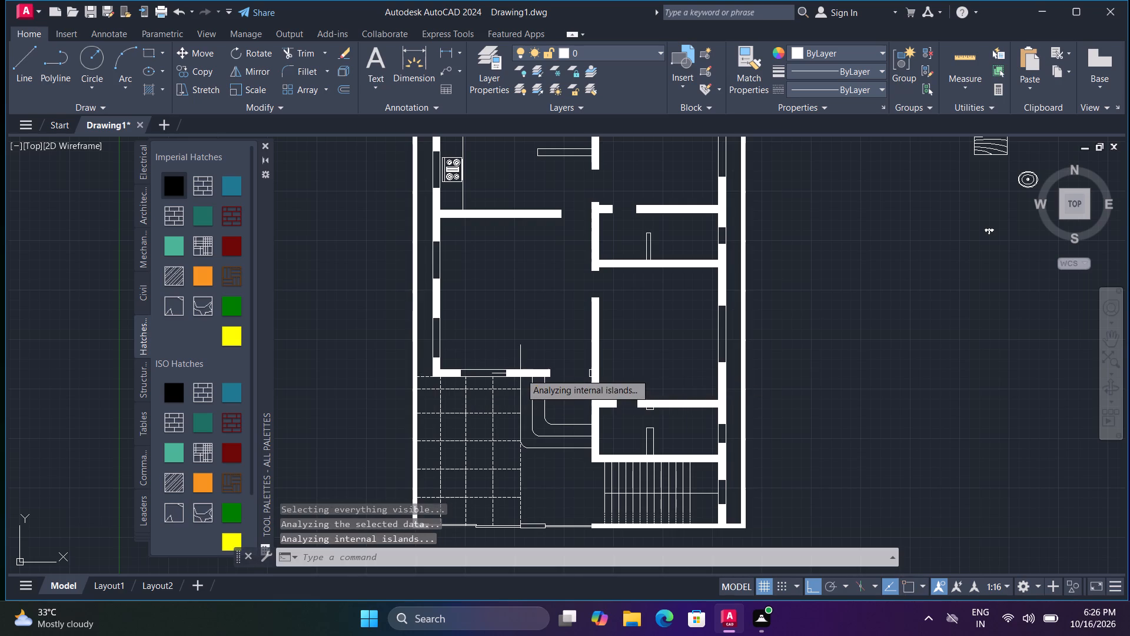
Solid-hatch the short south boundary wall piece between the wide parking gate and the narrow entrance gate.
scroll(530, 382, "down", 2)
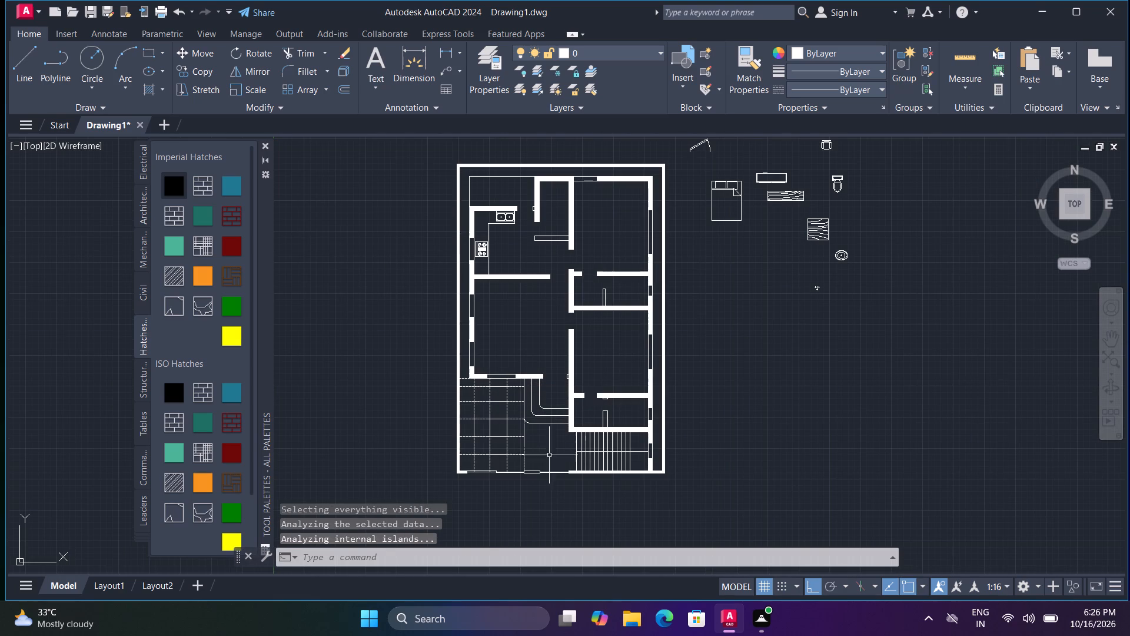
middle_click_drag(537, 465, 522, 369)
middle_click(521, 365)
scroll(523, 402, "up", 3)
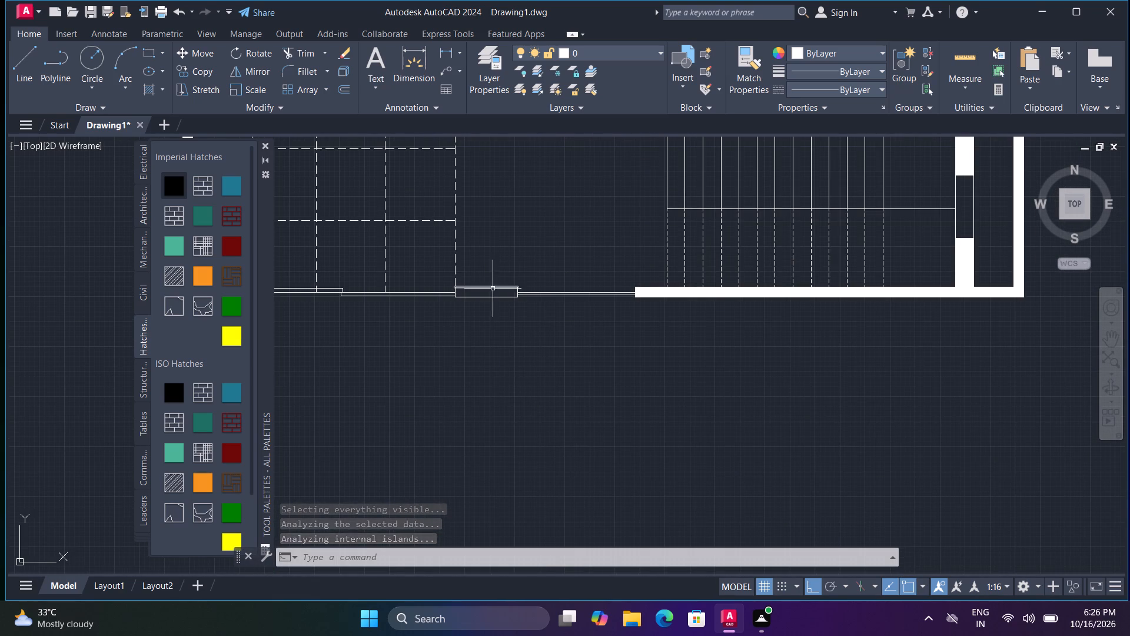
key("space")
left_click(491, 297)
Solid-hatch the short vertical partitions inside the lower and upper bathrooms.
scroll(497, 325, "down", 2)
key("space")
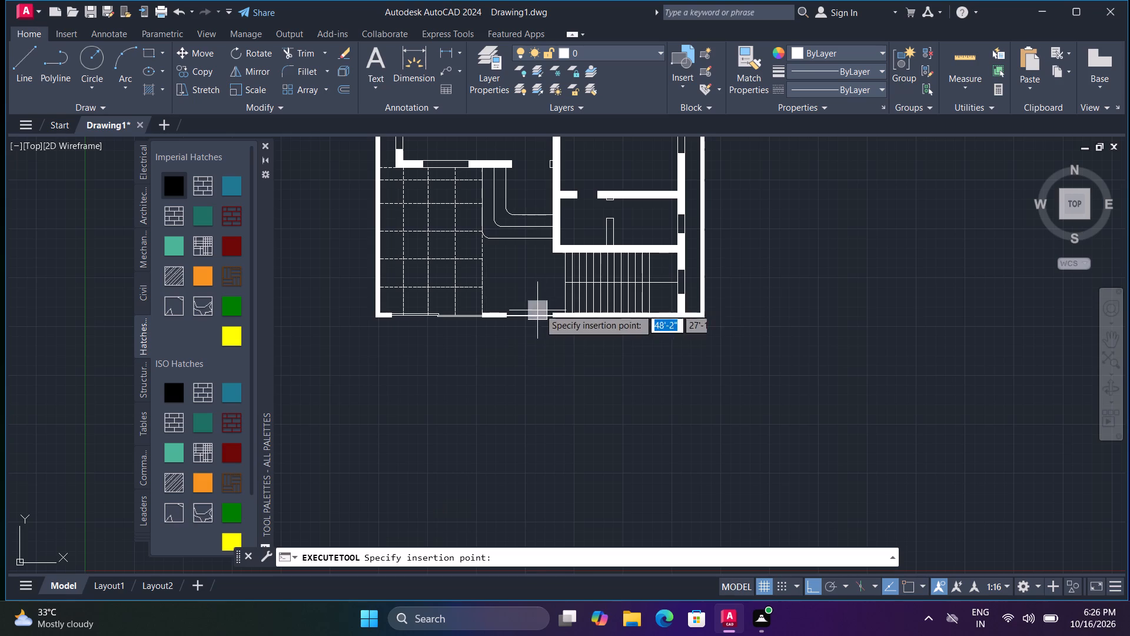
middle_click_drag(626, 290, 563, 402)
key("space")
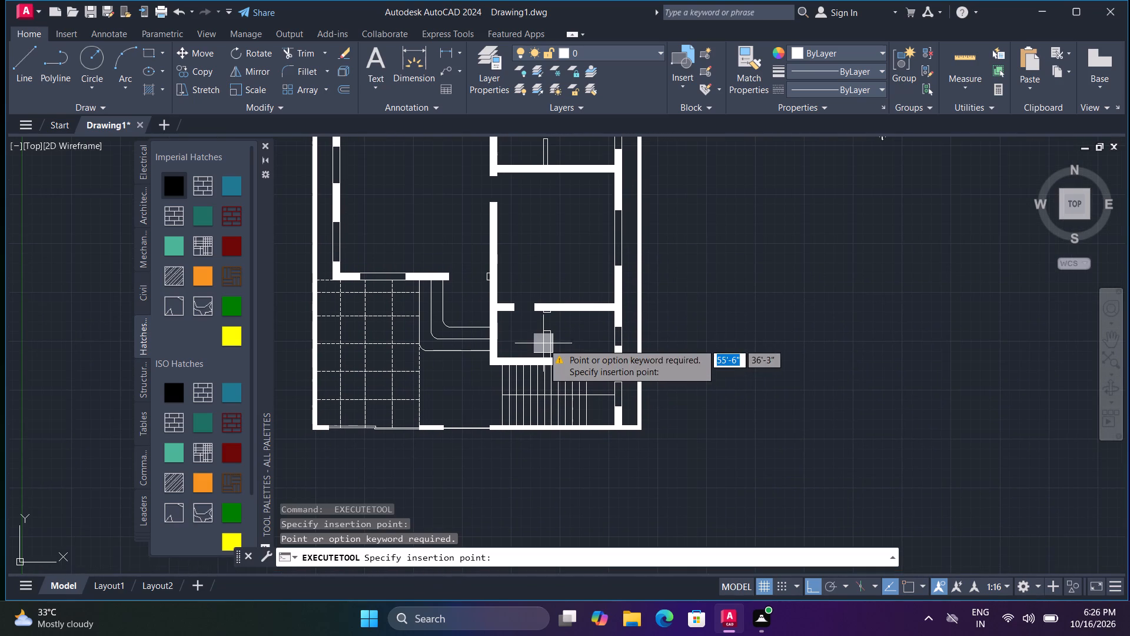
left_click(548, 347)
middle_click_drag(544, 386, 535, 456)
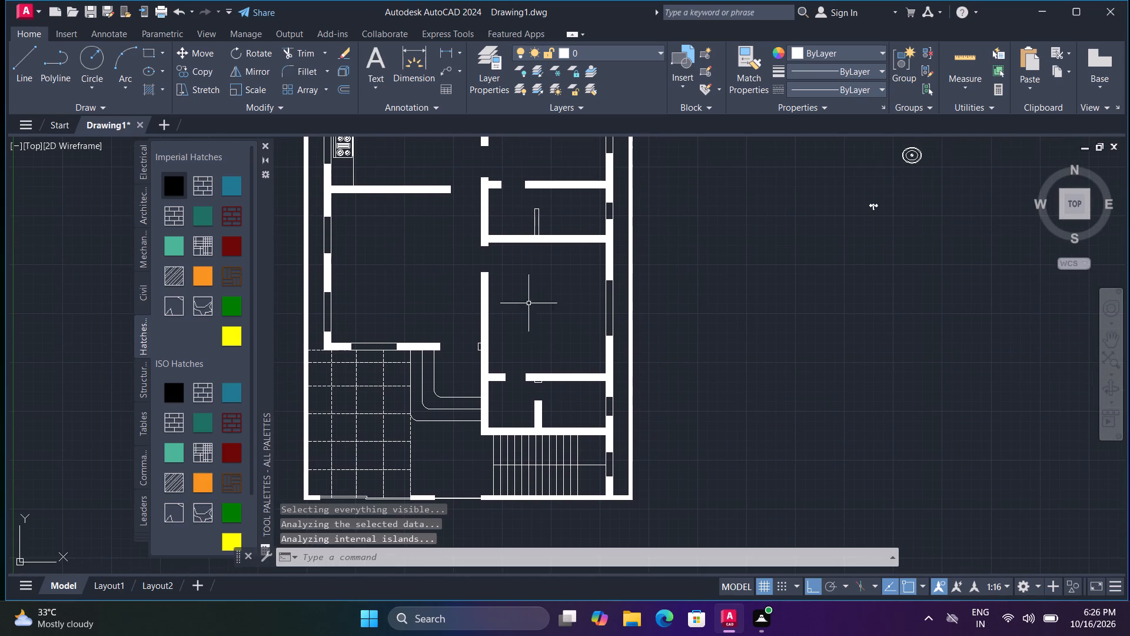
key("space")
scroll(535, 223, "up", 2)
left_click(534, 223)
Solid-hatch the short horizontal partition between the kitchen and the north bedroom's west wall, and end the hatching.
scroll(534, 224, "down", 1)
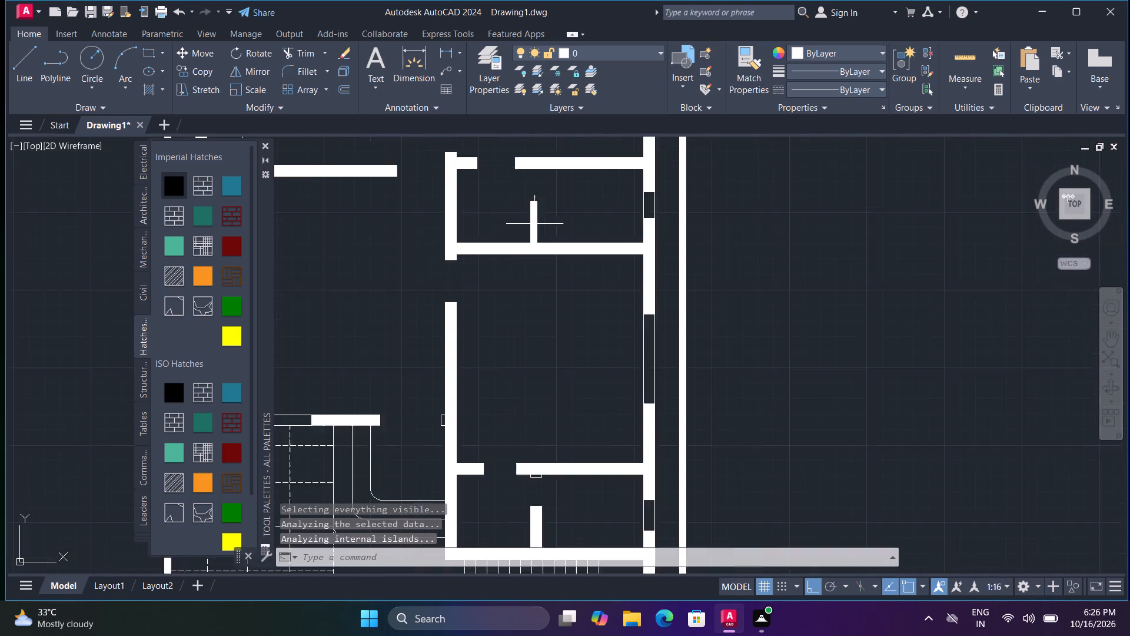
scroll(534, 227, "down", 1)
middle_click_drag(541, 238, 570, 480)
middle_click(570, 480)
key("space")
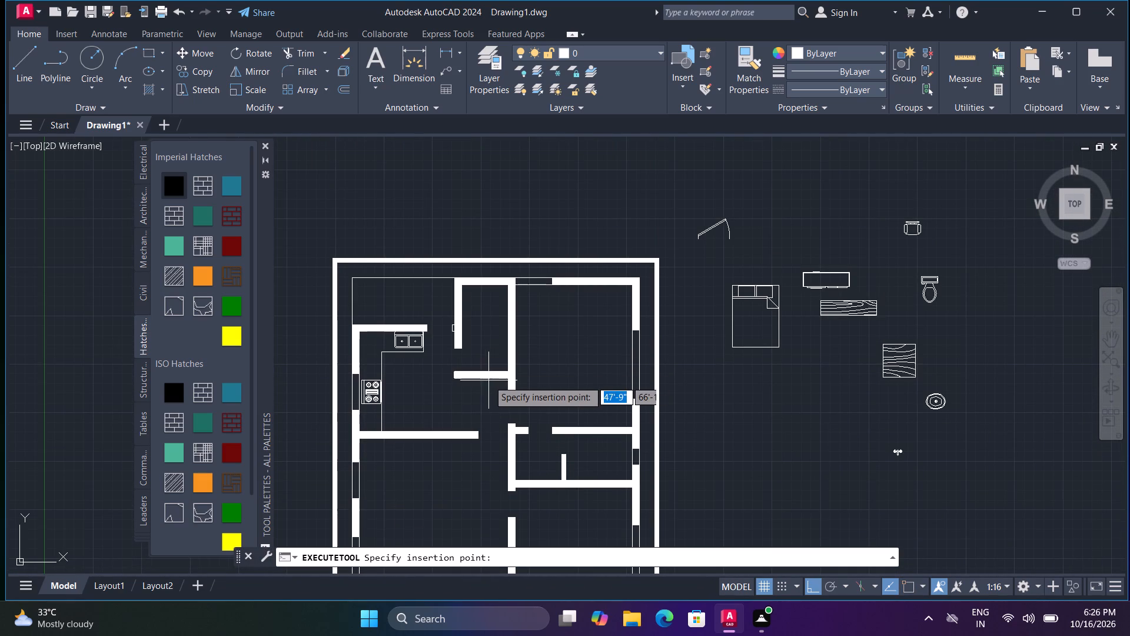
left_click(488, 376)
scroll(488, 376, "down", 2)
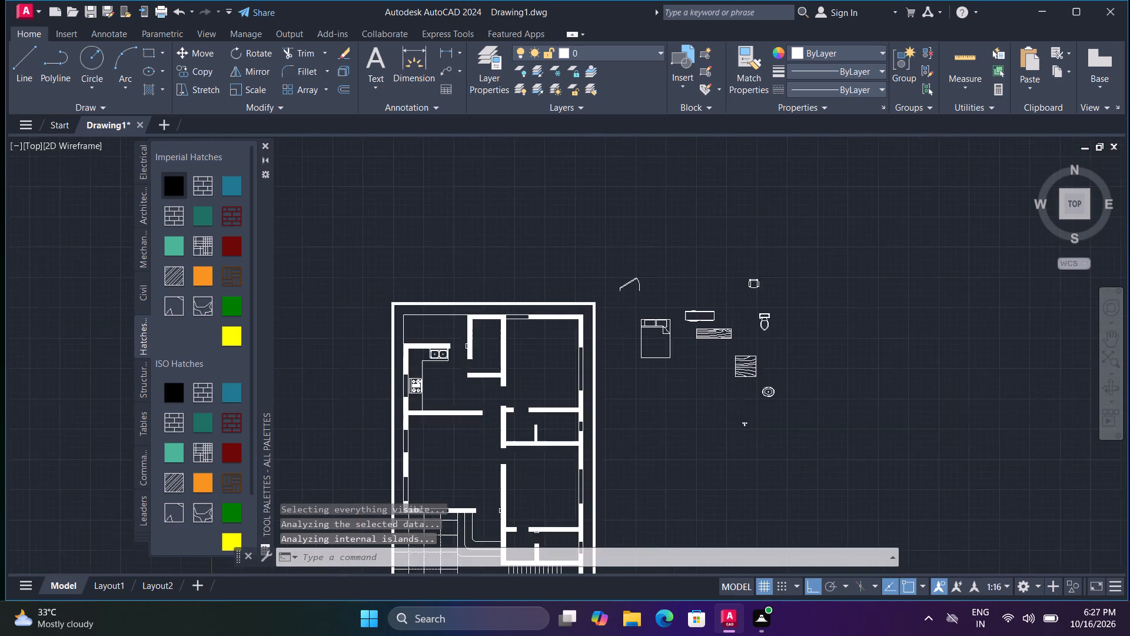
middle_click_drag(508, 424, 511, 356)
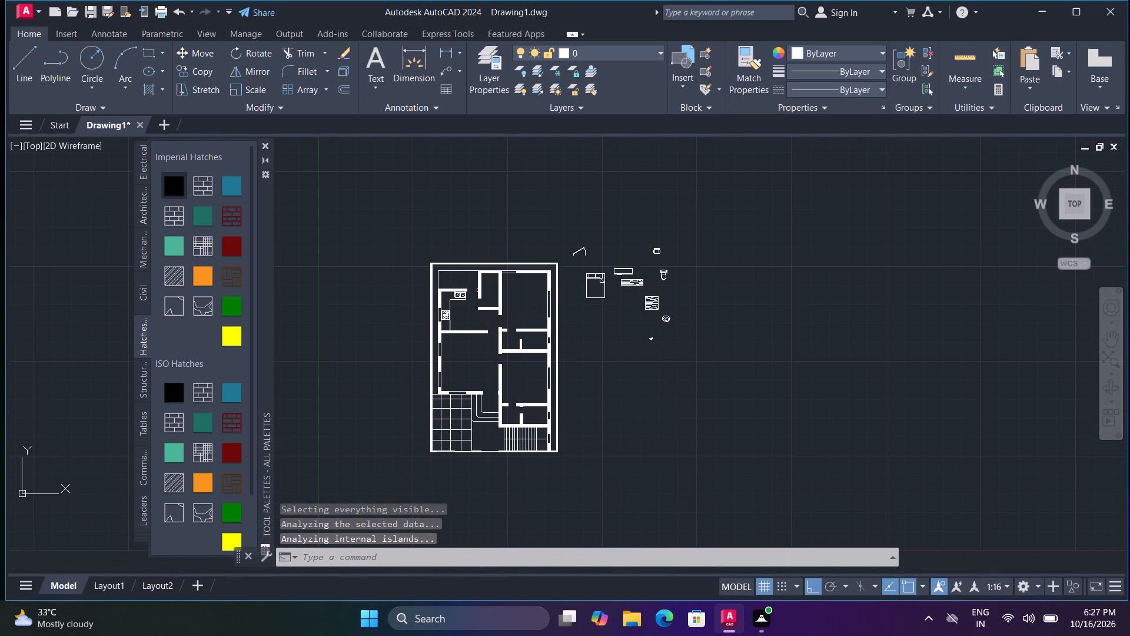
key("Escape")
key("Escape")
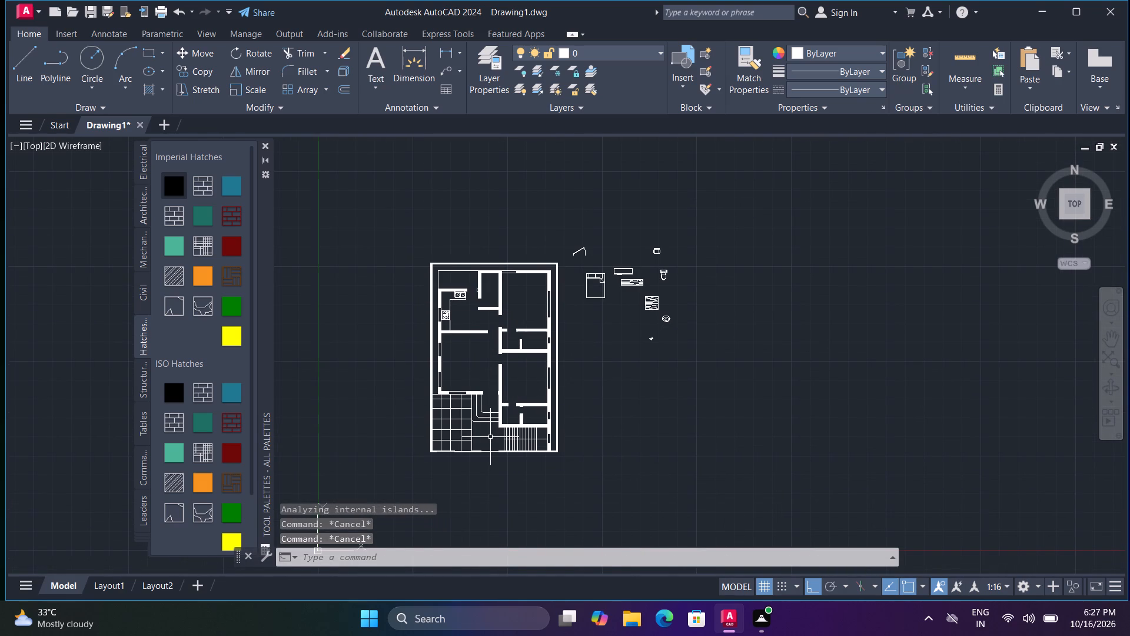
Set the door block northeast of the plan to Open 90º.
scroll(511, 408, "up", 2)
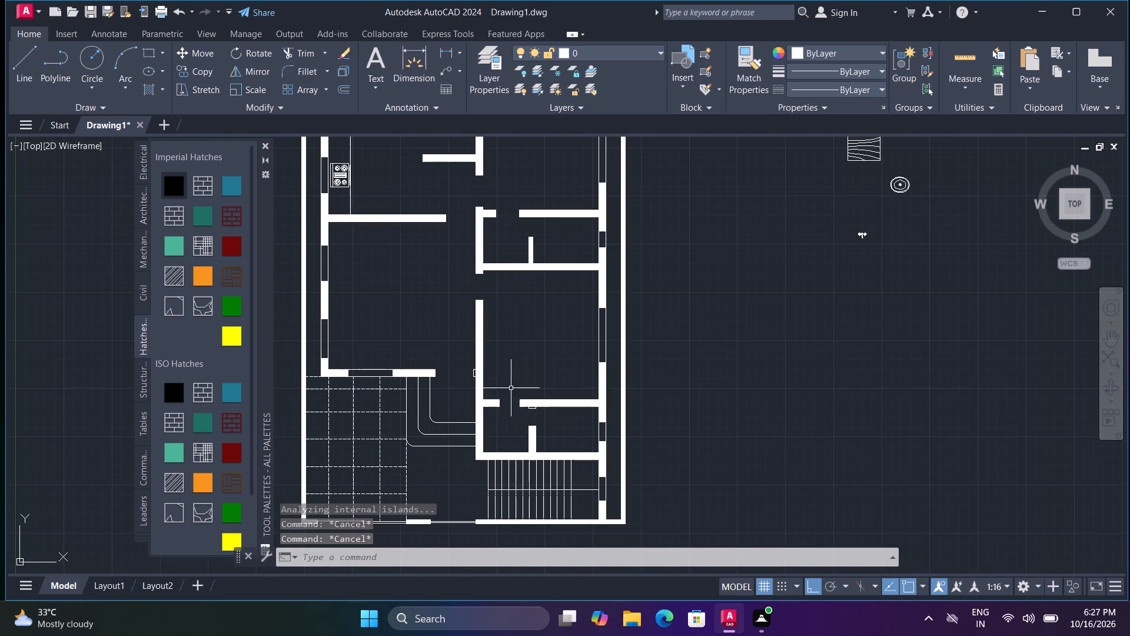
middle_click_drag(535, 269, 496, 581)
left_click(654, 322)
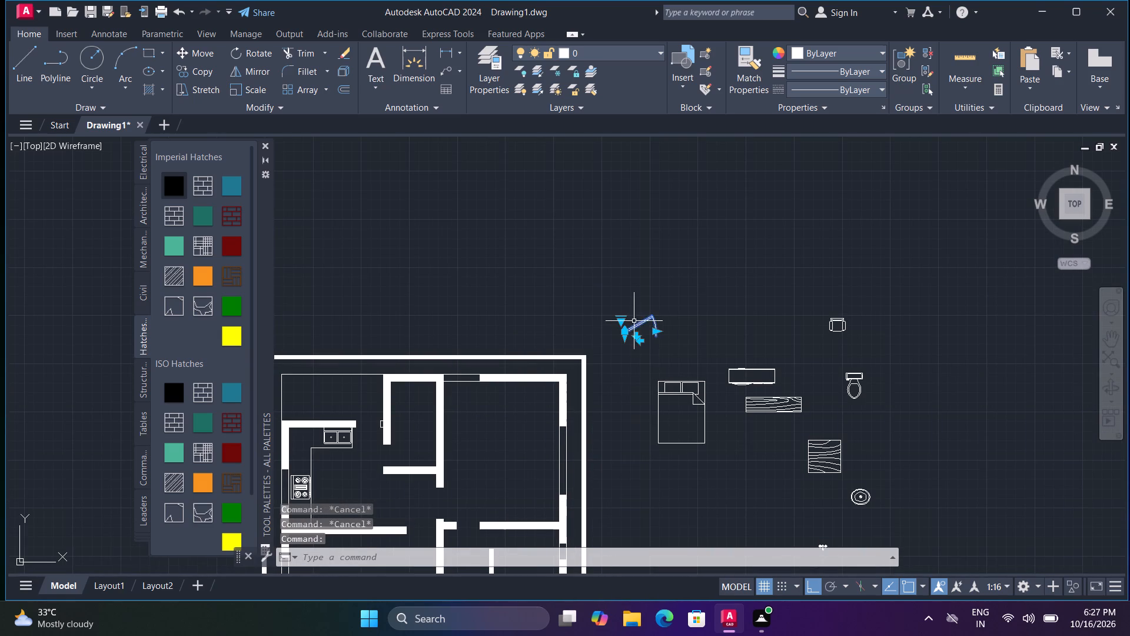
left_click(621, 320)
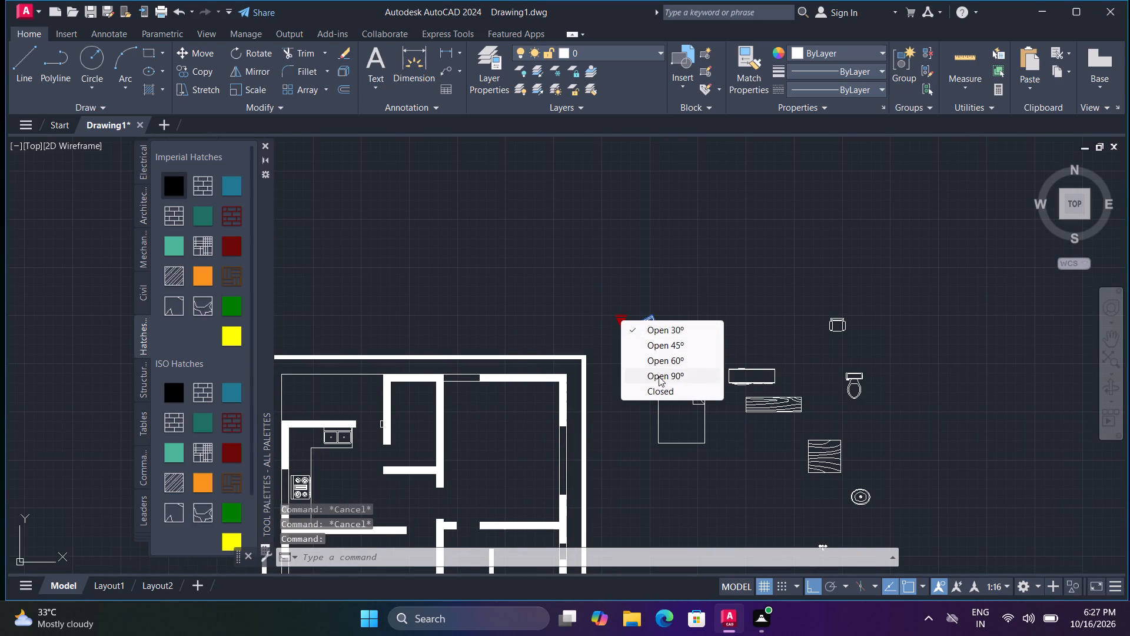
left_click(659, 376)
key("Escape")
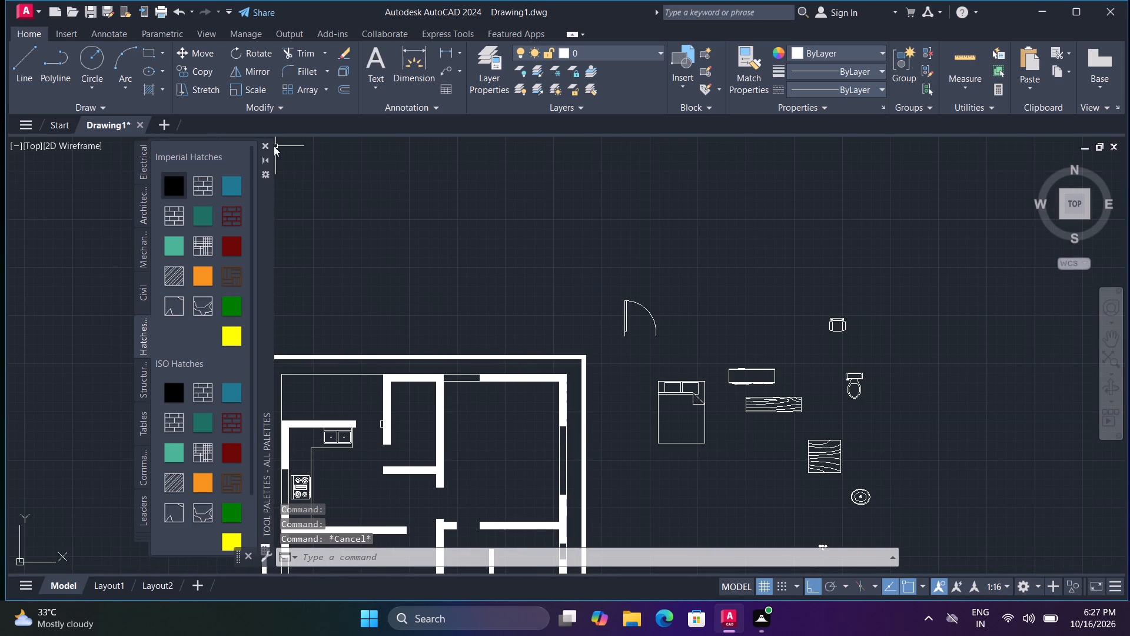
Close the tool palettes.
left_click(264, 146)
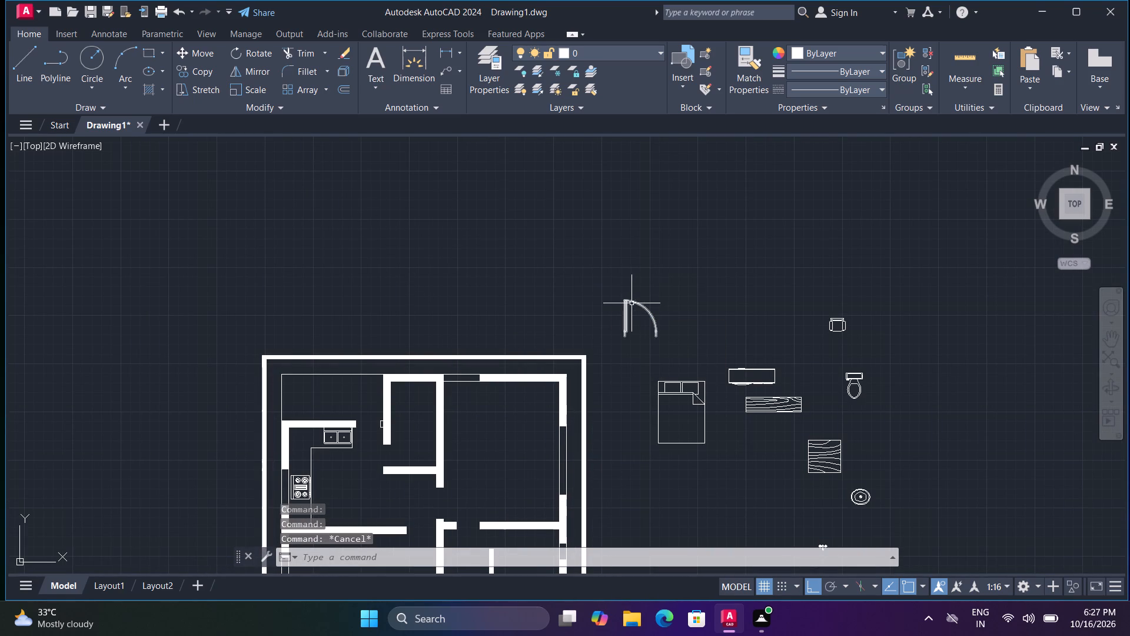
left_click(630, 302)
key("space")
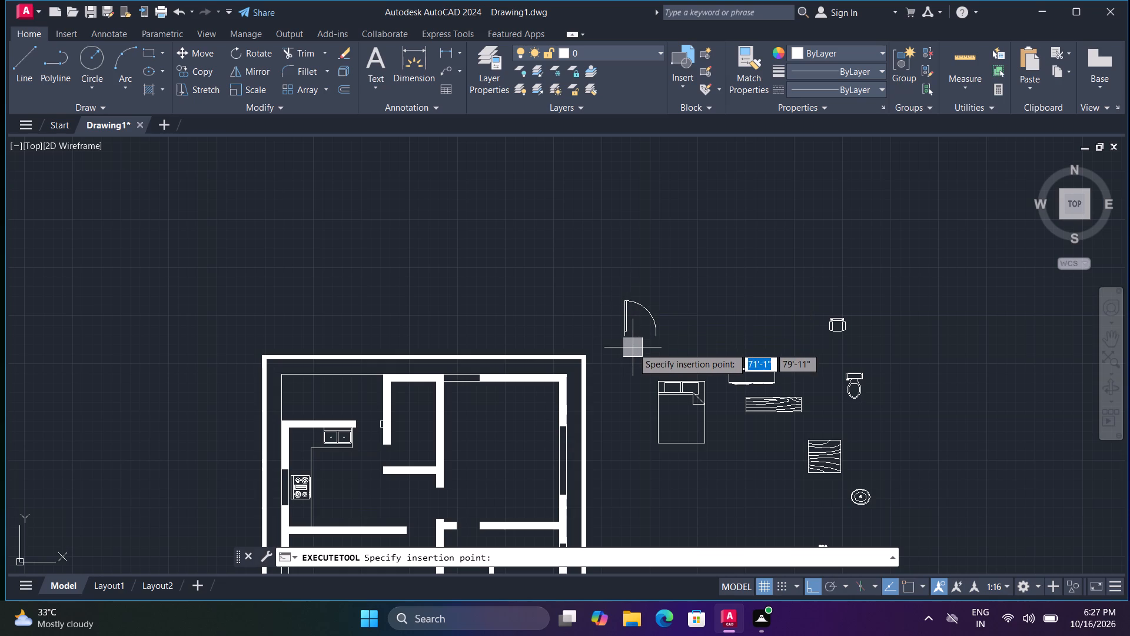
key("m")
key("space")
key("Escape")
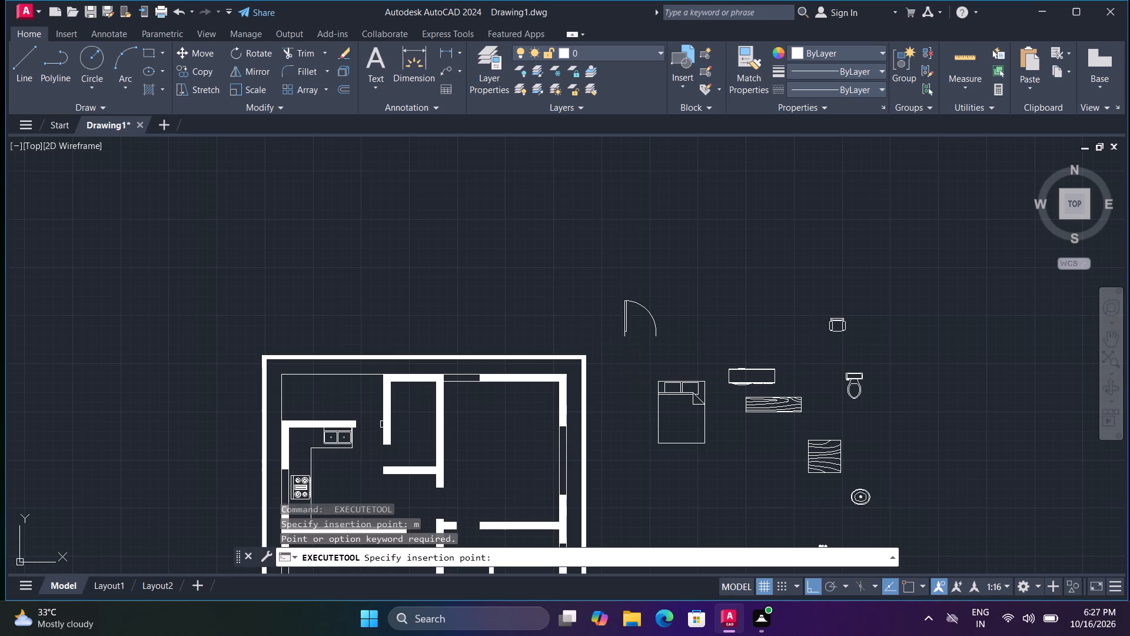
Move the door block by its hinge end into the north bedroom near its west wall, with Ortho turned off.
type("m")
key("space")
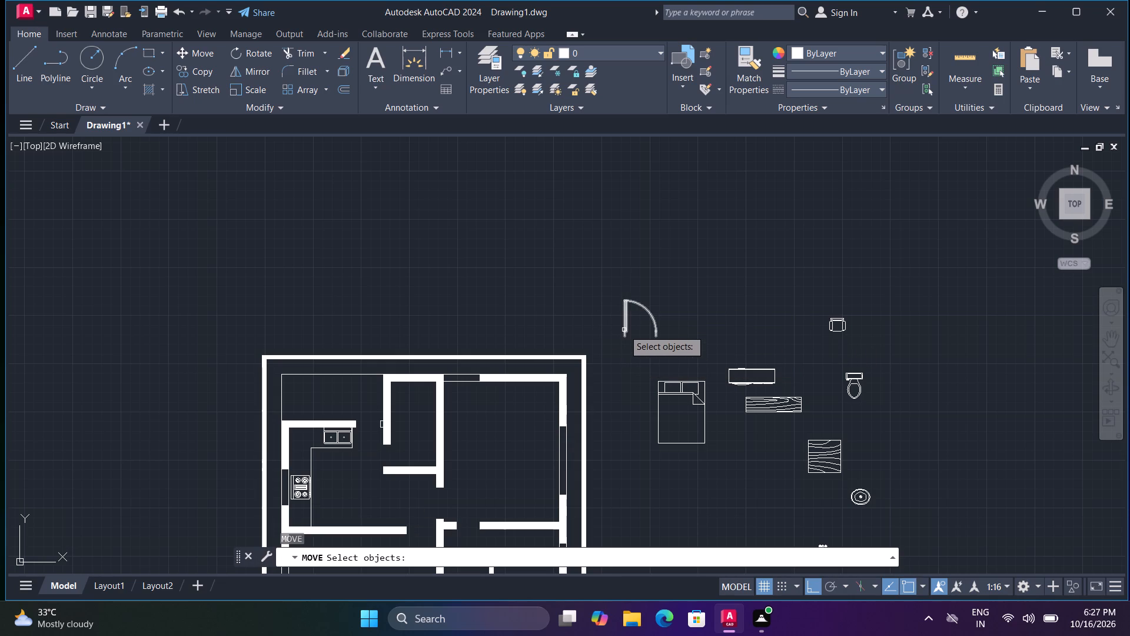
left_click(624, 329)
key("space")
left_click(627, 337)
middle_click_drag(640, 394, 616, 357)
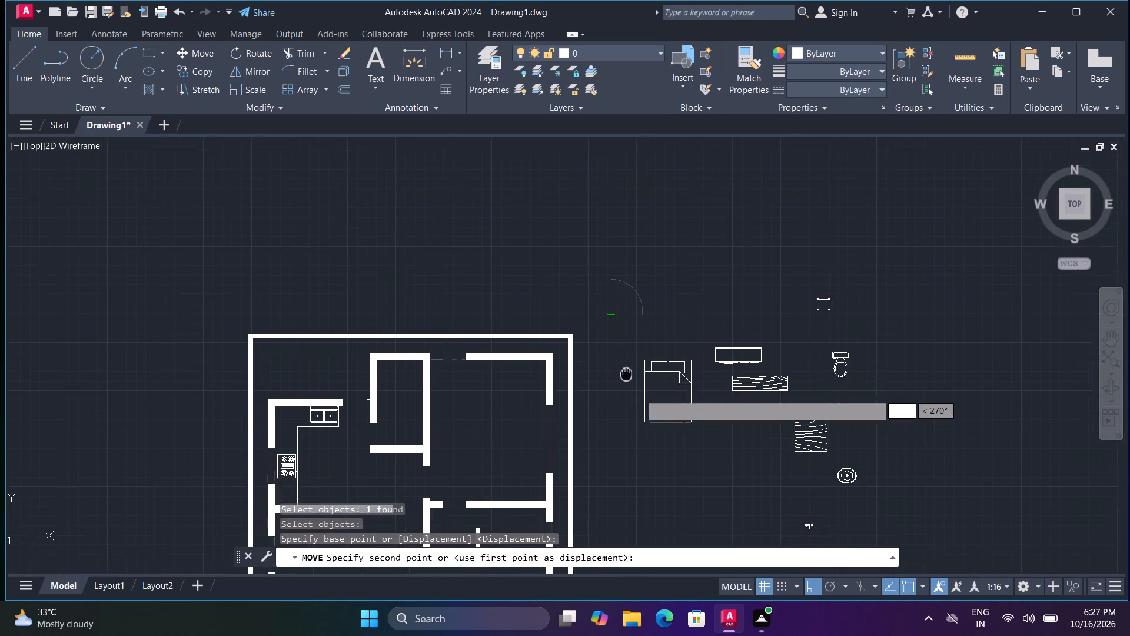
middle_click_drag(616, 357, 613, 354)
middle_click(613, 353)
middle_click_drag(470, 435, 510, 400)
scroll(510, 399, "up", 1)
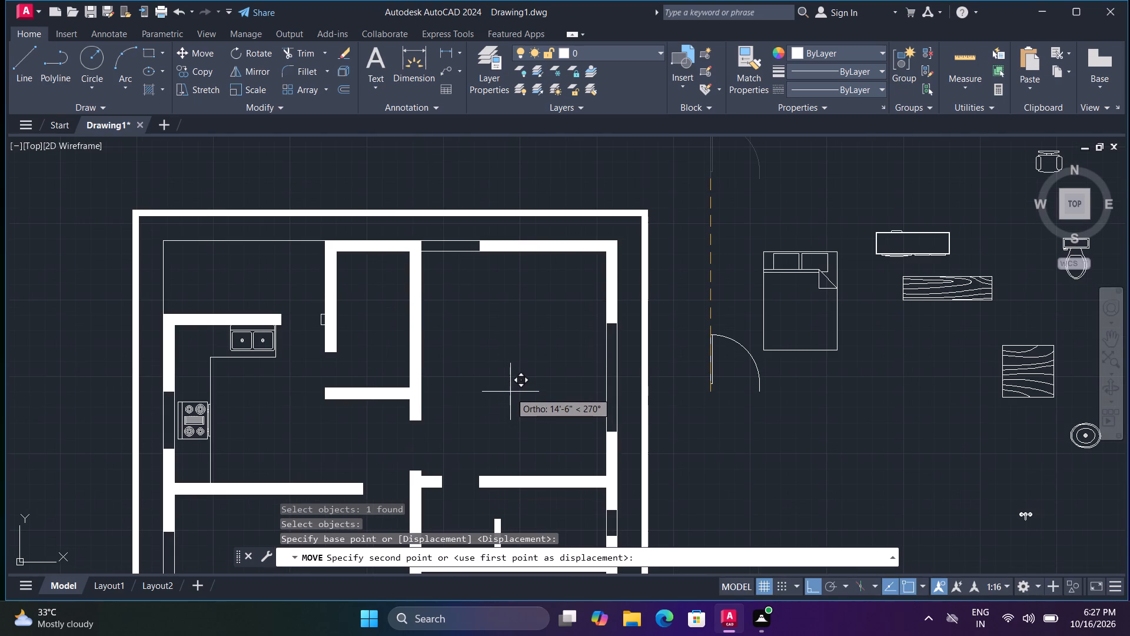
key("F8")
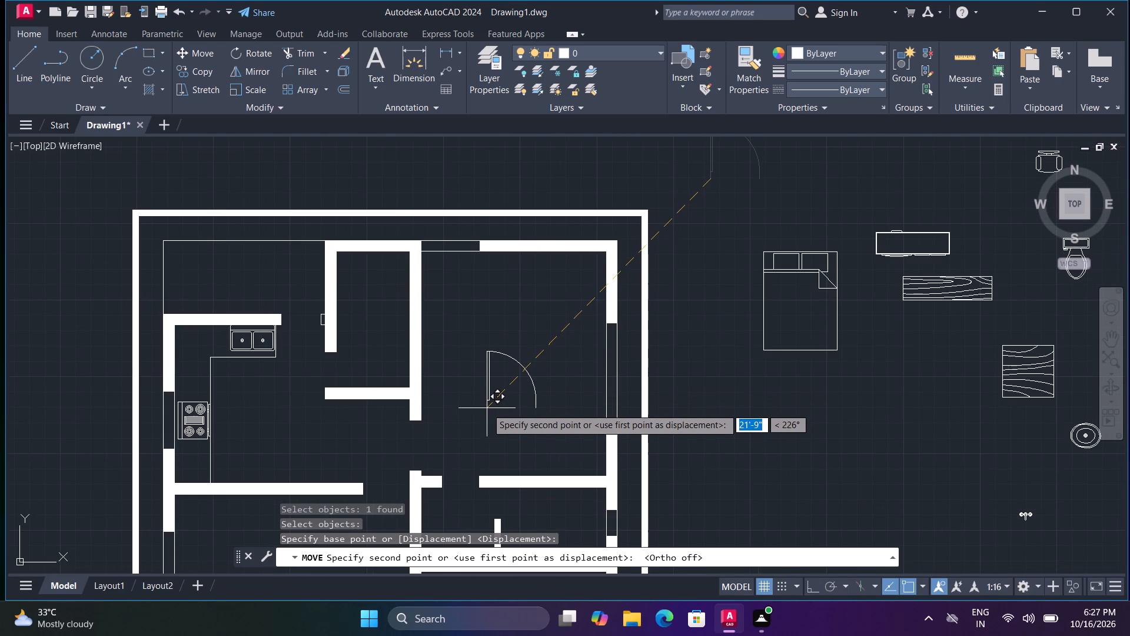
middle_click_drag(487, 408, 499, 313)
middle_click(499, 312)
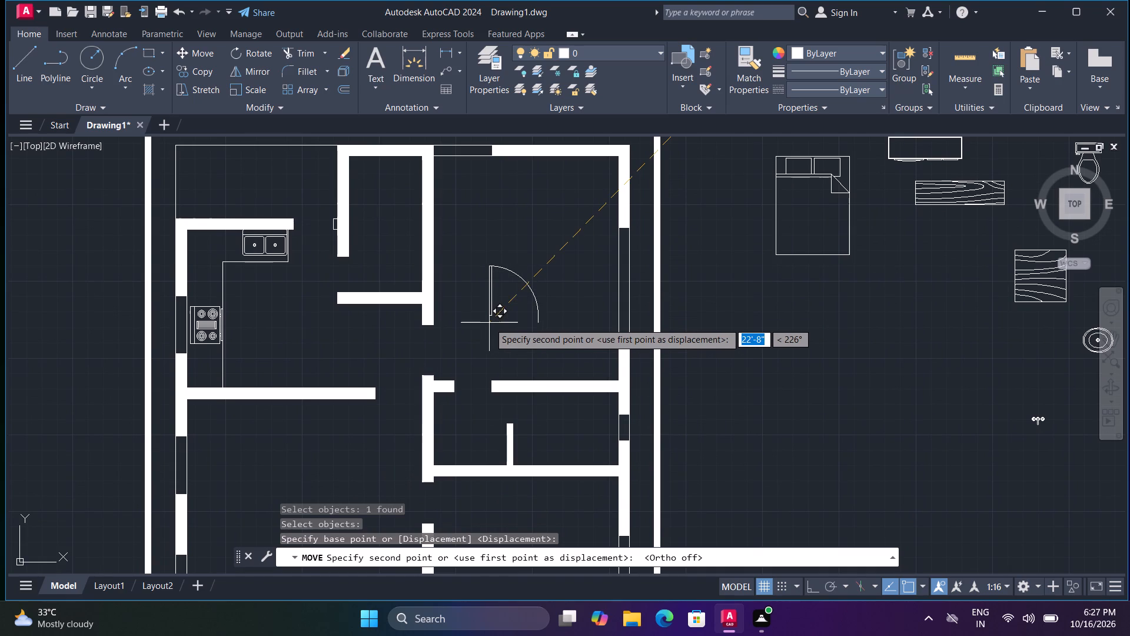
left_click(463, 307)
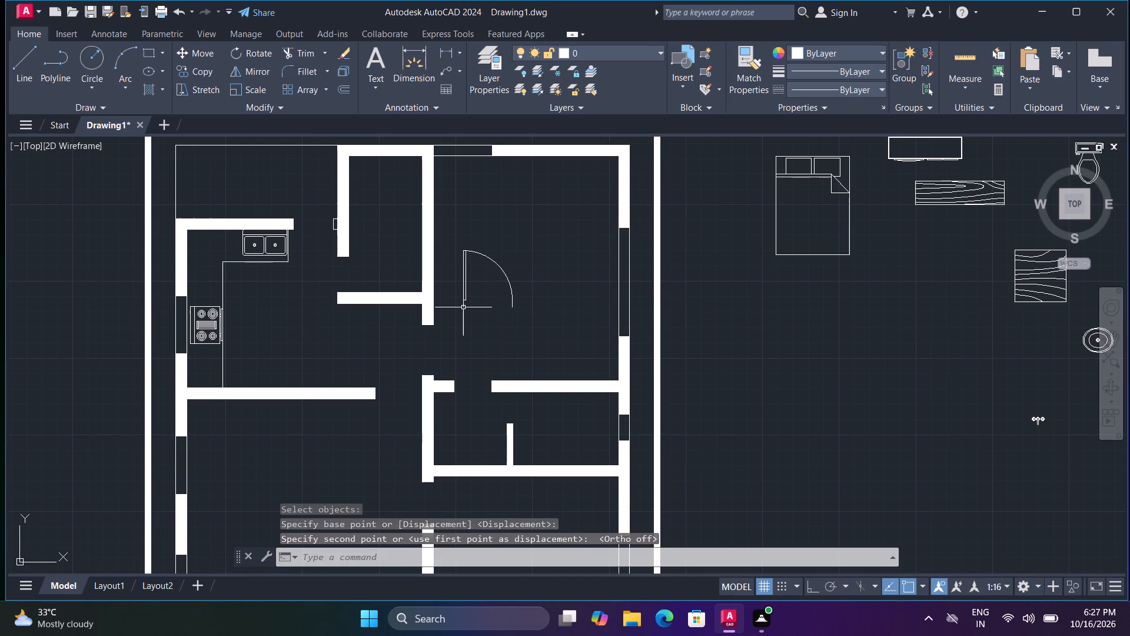
Copy the north bedroom door into the small room south of it, the small room west of it, and the area north of the kitchen.
key("c")
type("o")
key("space")
left_click(466, 302)
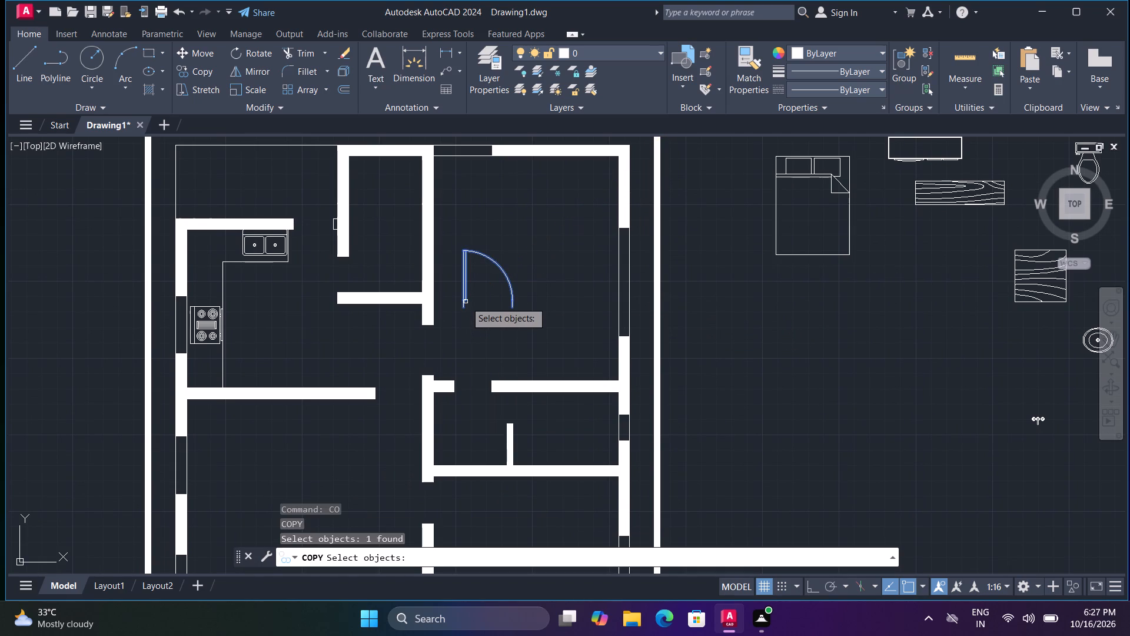
key("space")
left_click(466, 302)
left_click(466, 426)
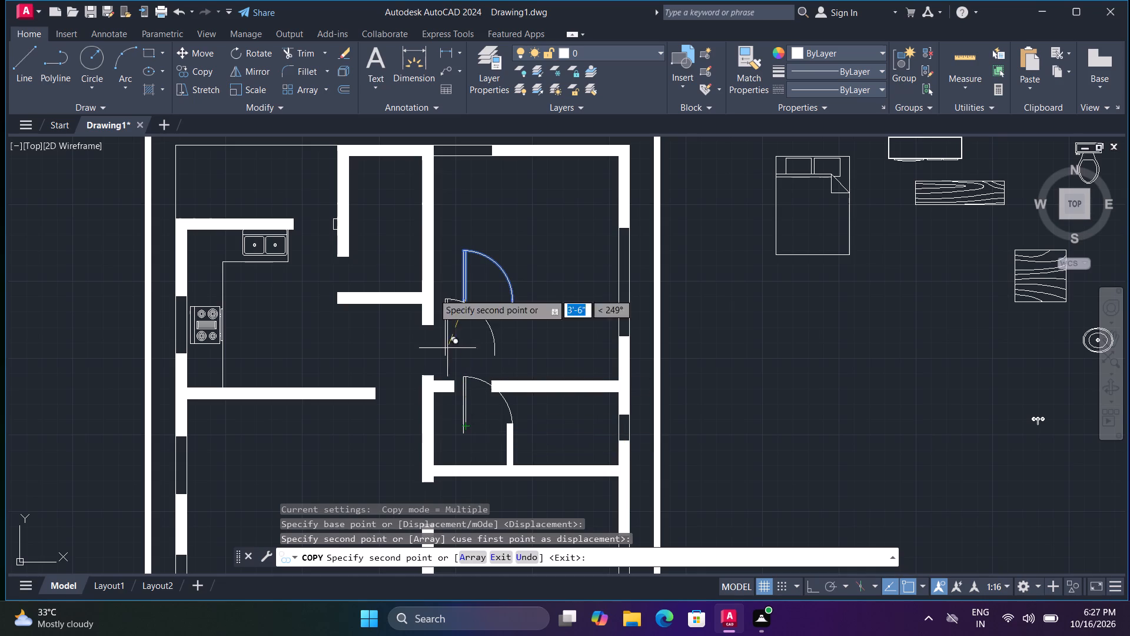
left_click(371, 266)
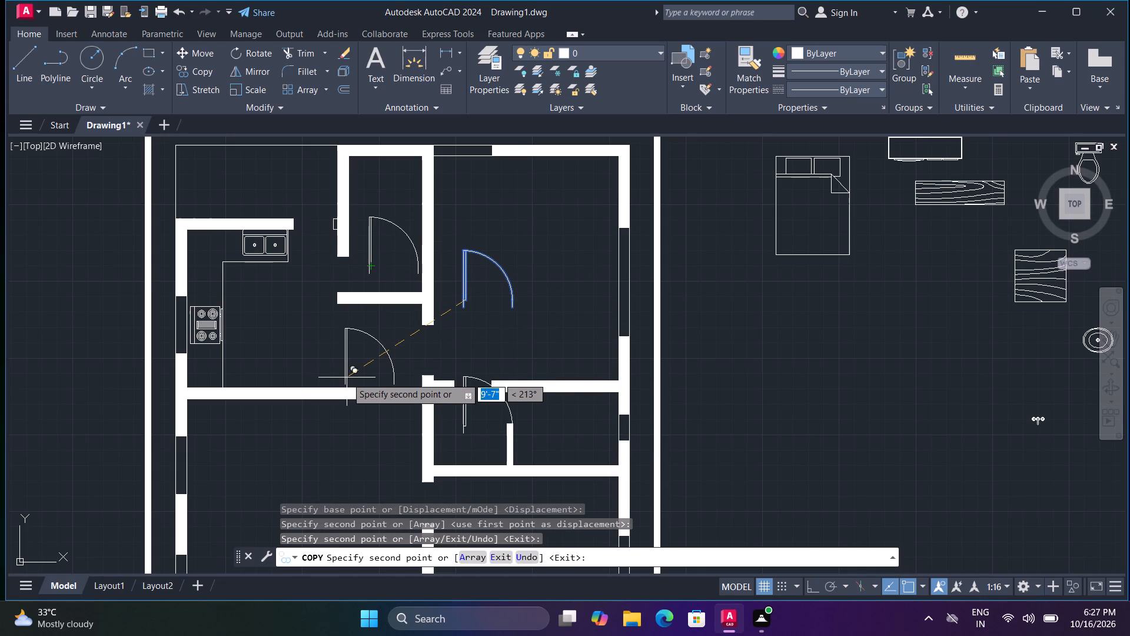
left_click(289, 200)
Copy the same door twice into the south bedroom and once into the living room near the entrance opening, and end the copying.
middle_click_drag(401, 383, 411, 181)
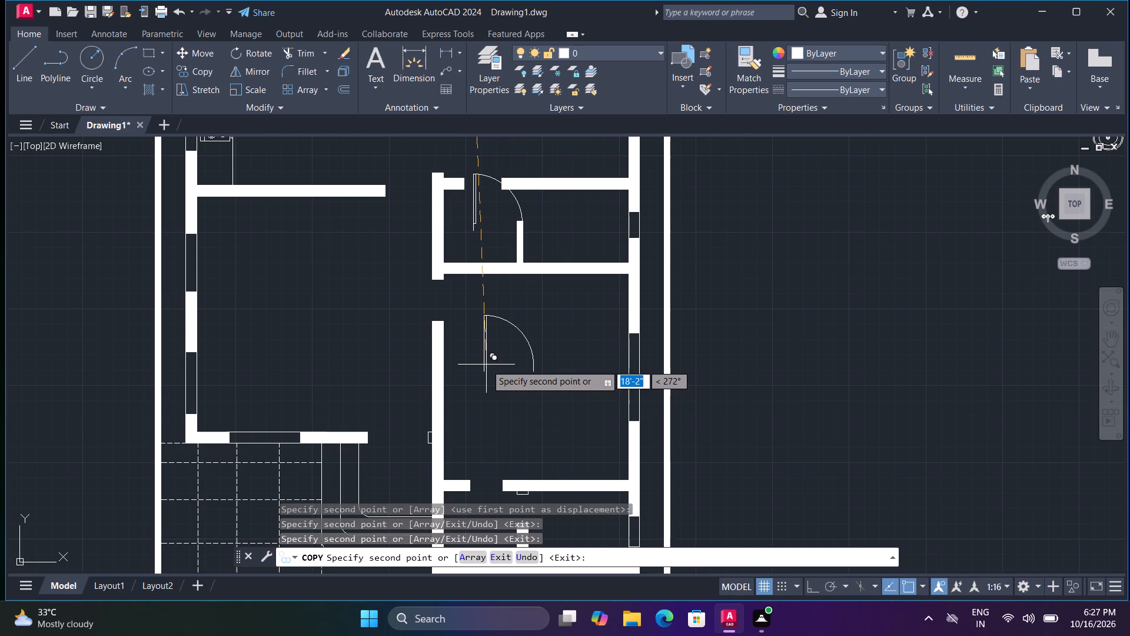
middle_click_drag(479, 365, 456, 237)
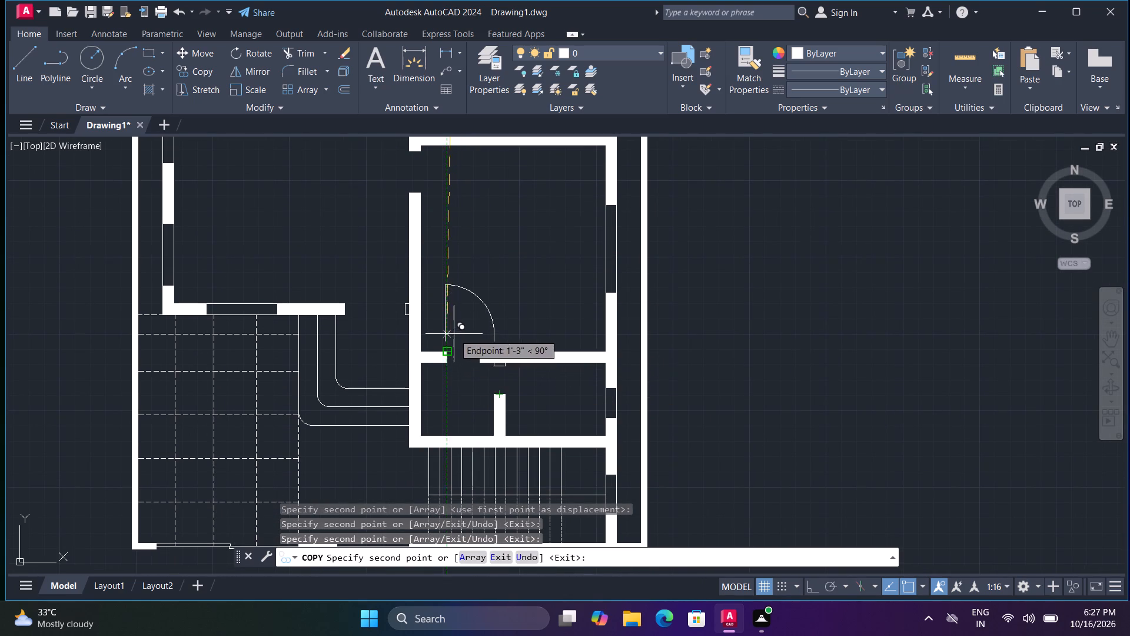
left_click(447, 207)
left_click(464, 312)
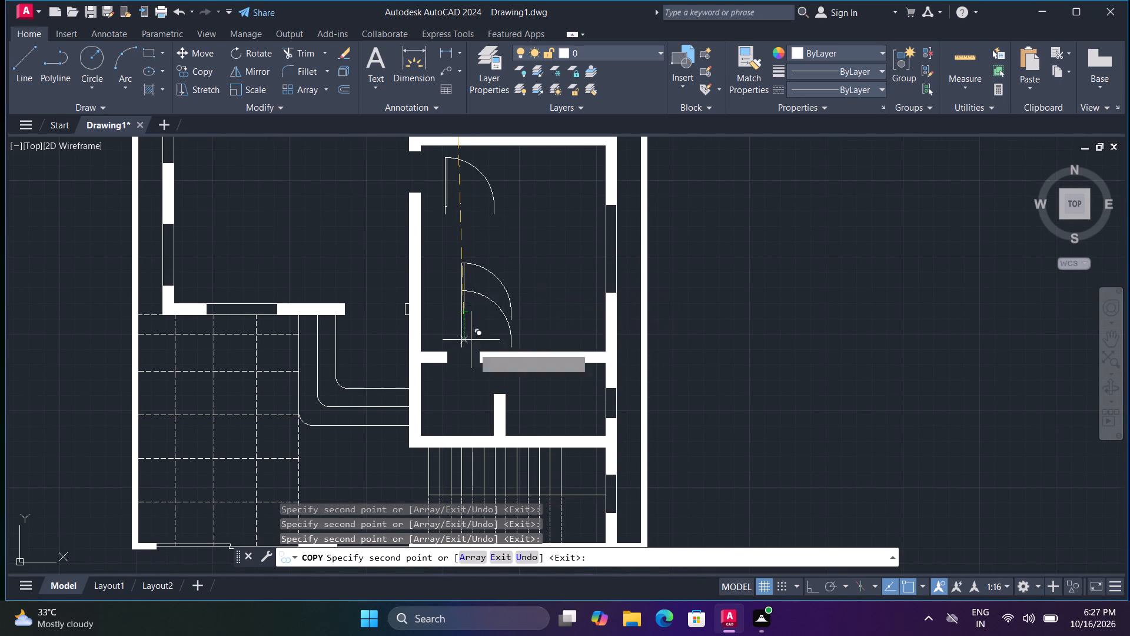
middle_click_drag(524, 469, 504, 259)
middle_click_drag(493, 286, 524, 368)
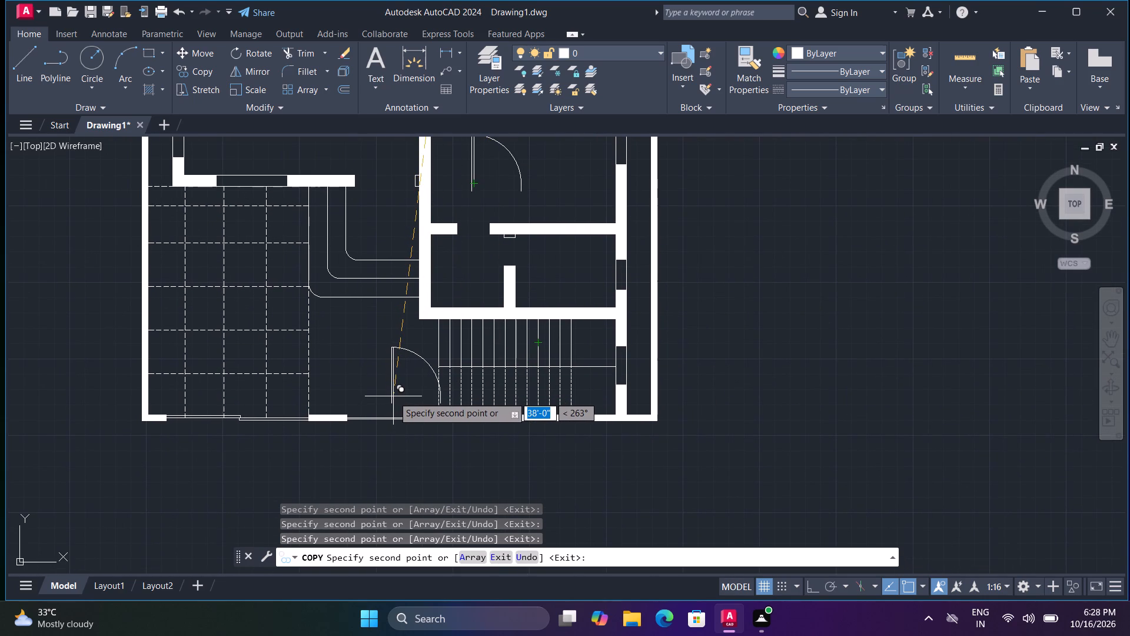
middle_click_drag(383, 312, 400, 481)
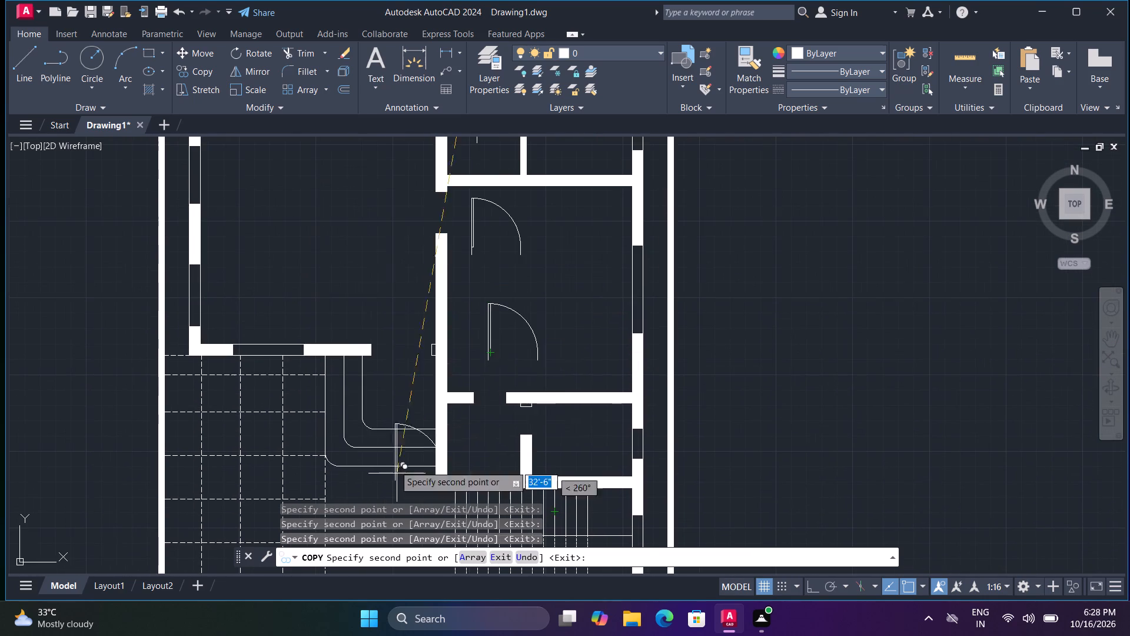
left_click(380, 317)
scroll(395, 361, "down", 1)
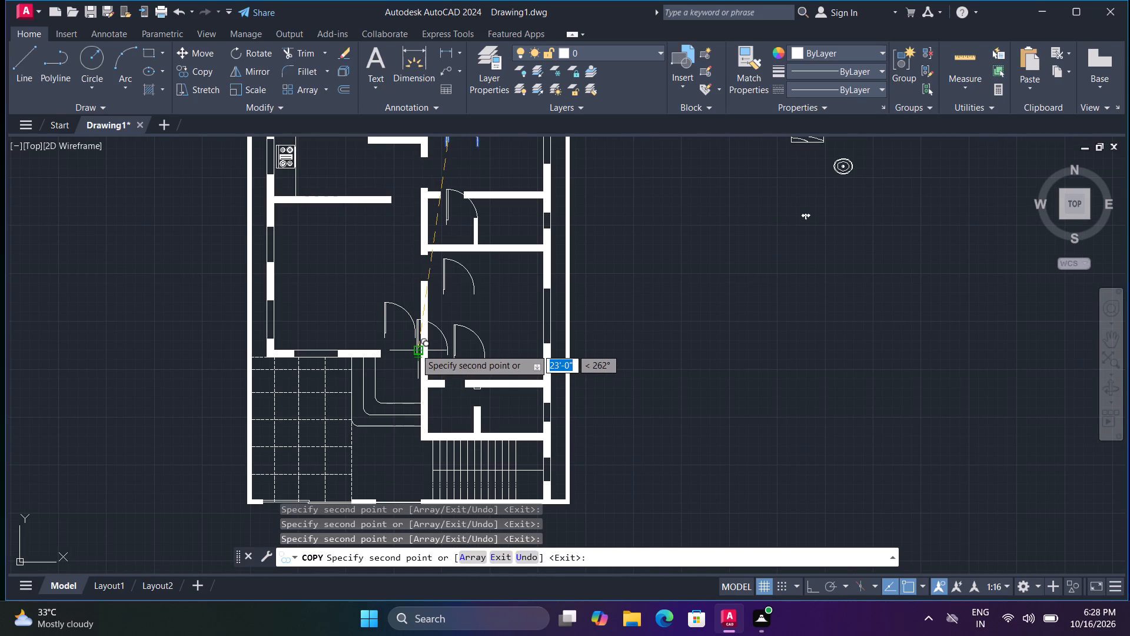
key("Escape")
key("Escape")
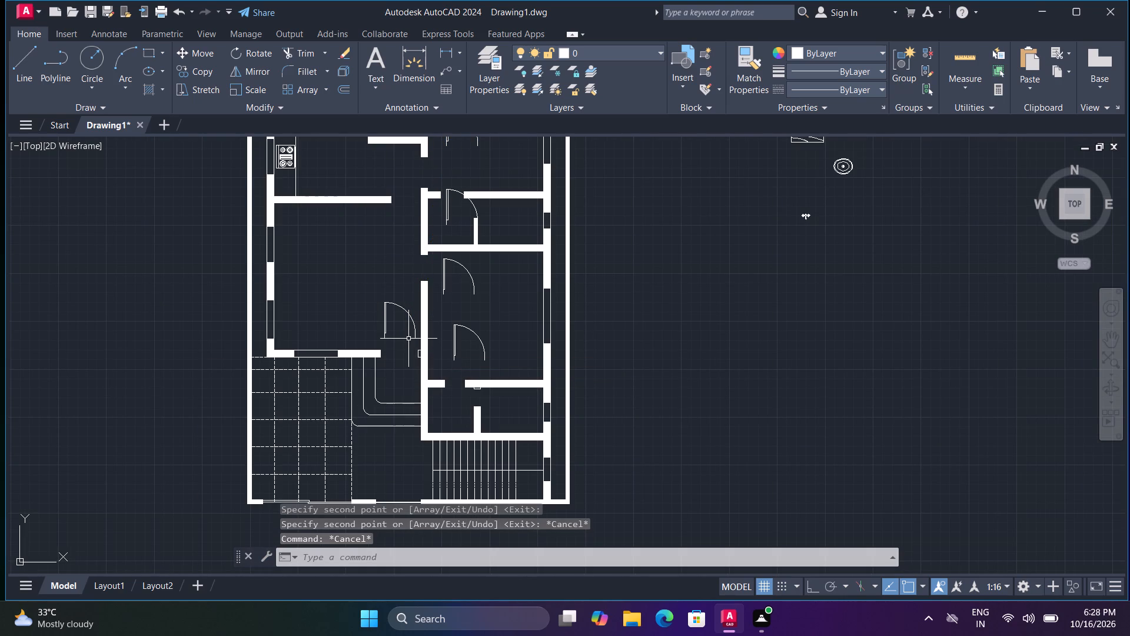
Solid-hatch the small wall stub beside the living room's entrance opening, using the black solid swatch from the ISO Hatches tool palette.
key("ctrl+3")
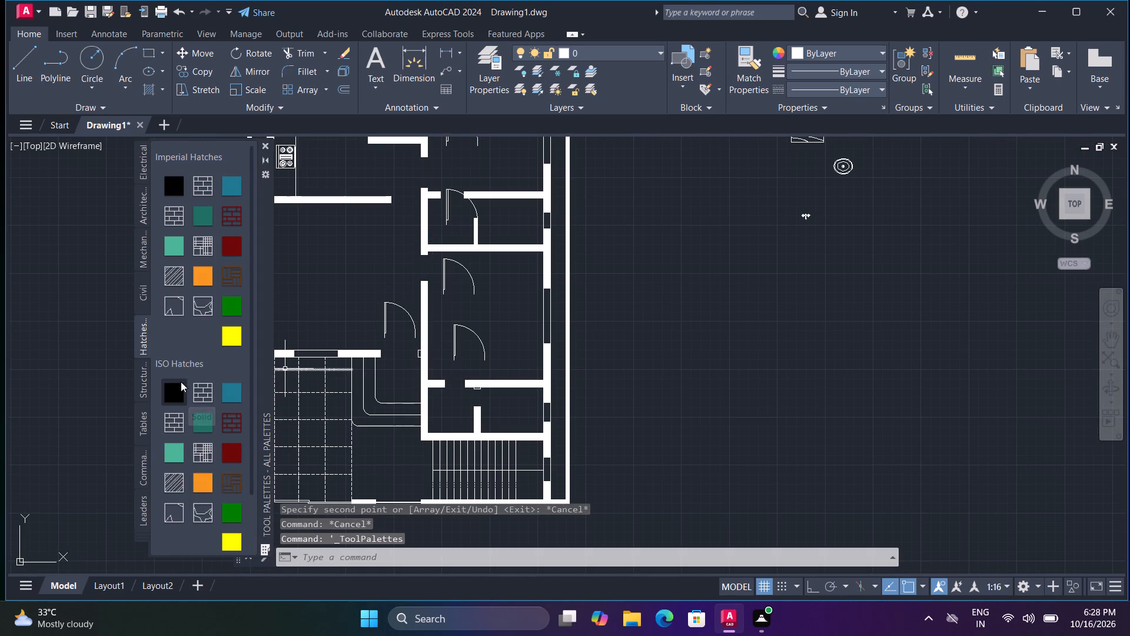
left_click(181, 385)
scroll(389, 372, "up", 4)
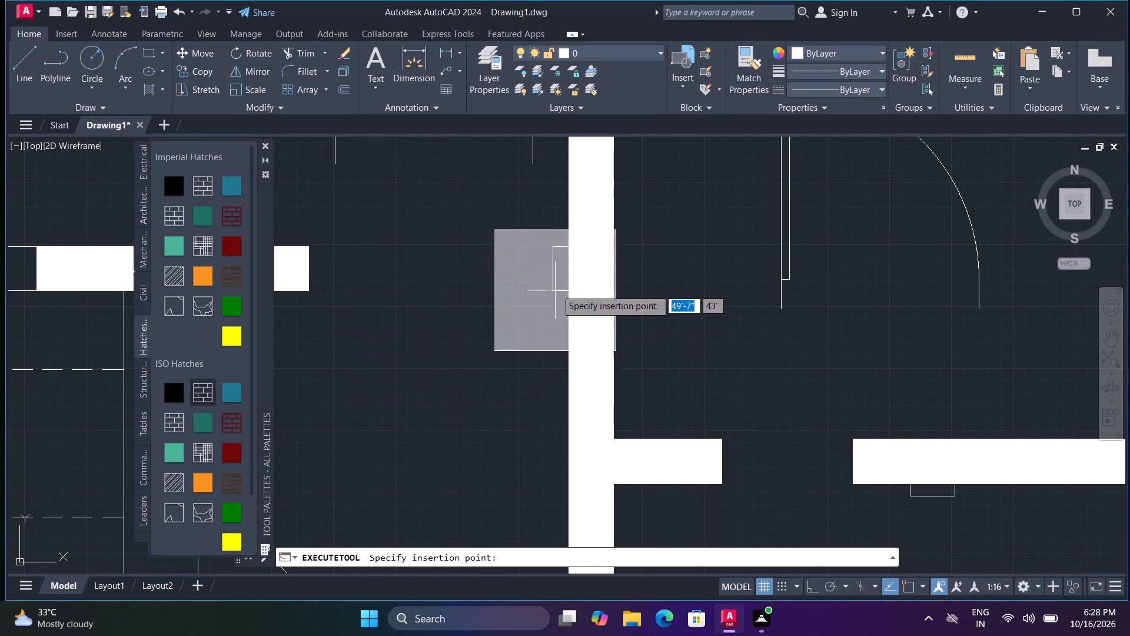
left_click(563, 275)
scroll(570, 274, "down", 2)
Solid-hatch the small wall stub on the underside of the south bedroom's south wall with the same hatch.
middle_click_drag(596, 227, 556, 549)
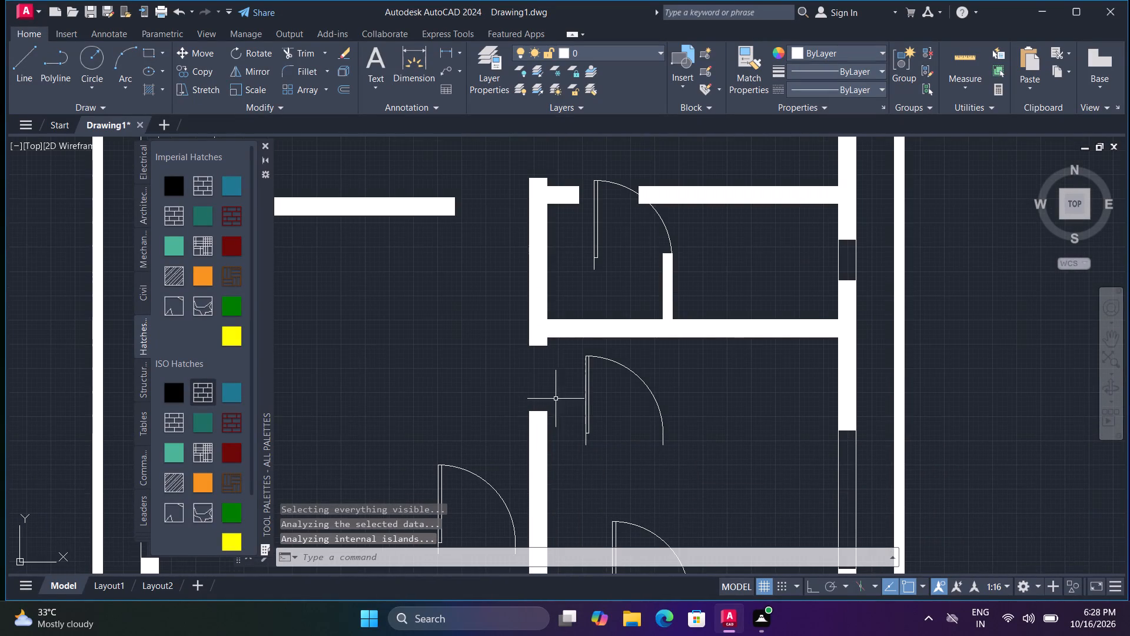
middle_click_drag(571, 422, 570, 151)
scroll(664, 408, "up", 2)
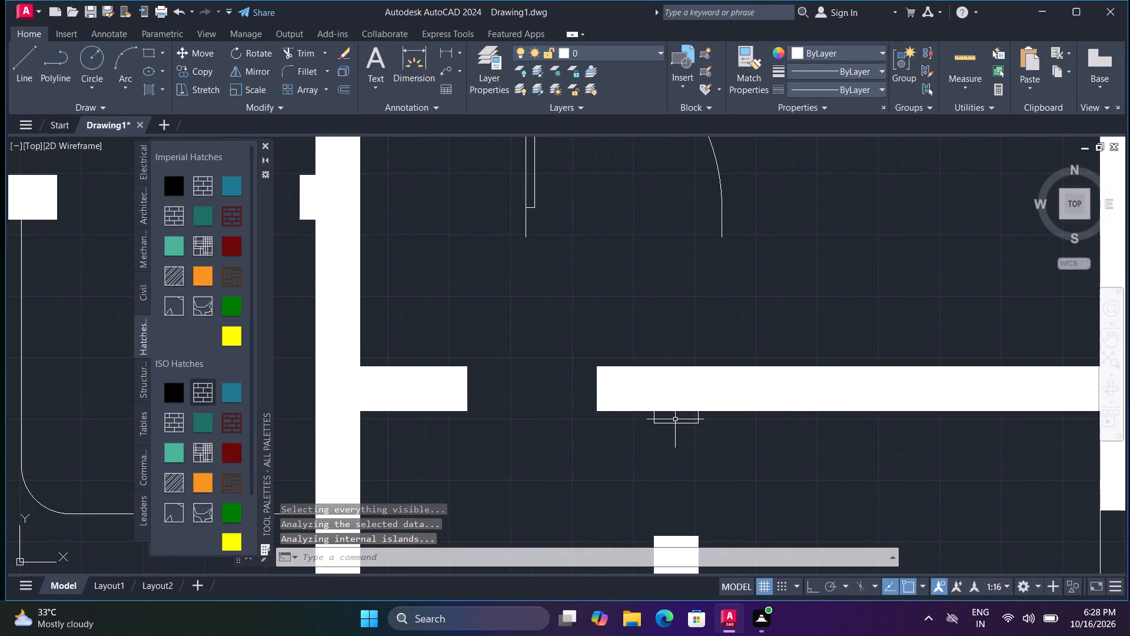
key("space")
left_click(676, 418)
scroll(674, 373, "down", 2)
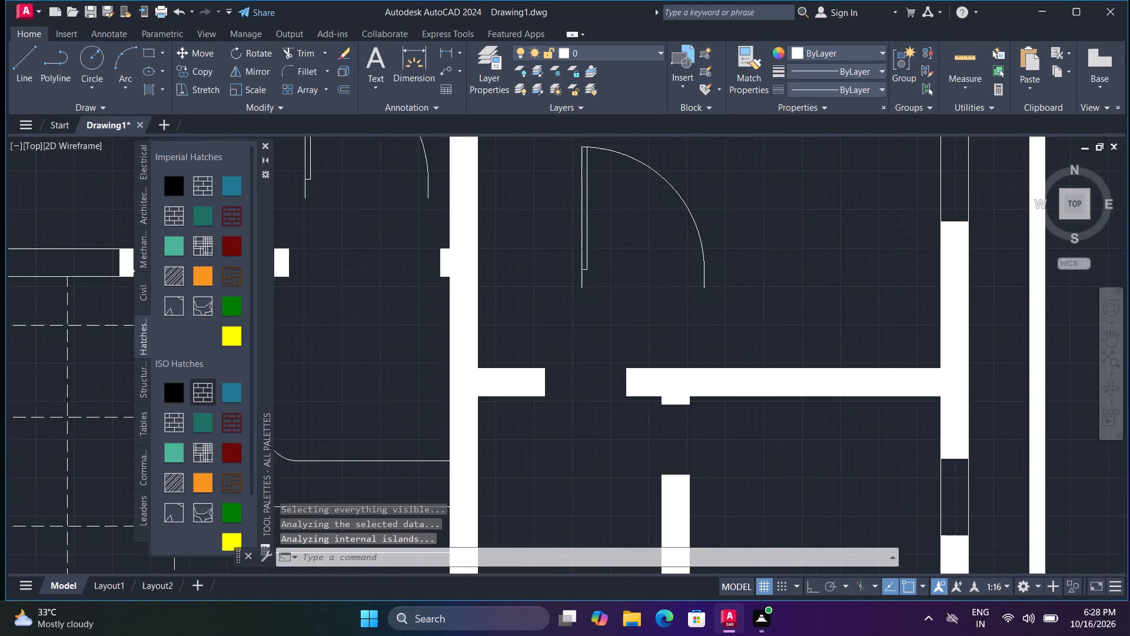
Solid-hatch the small wall stub on the east side of the opening north of the kitchen, and end the hatching.
middle_click_drag(657, 283, 662, 557)
middle_click_drag(622, 242, 664, 574)
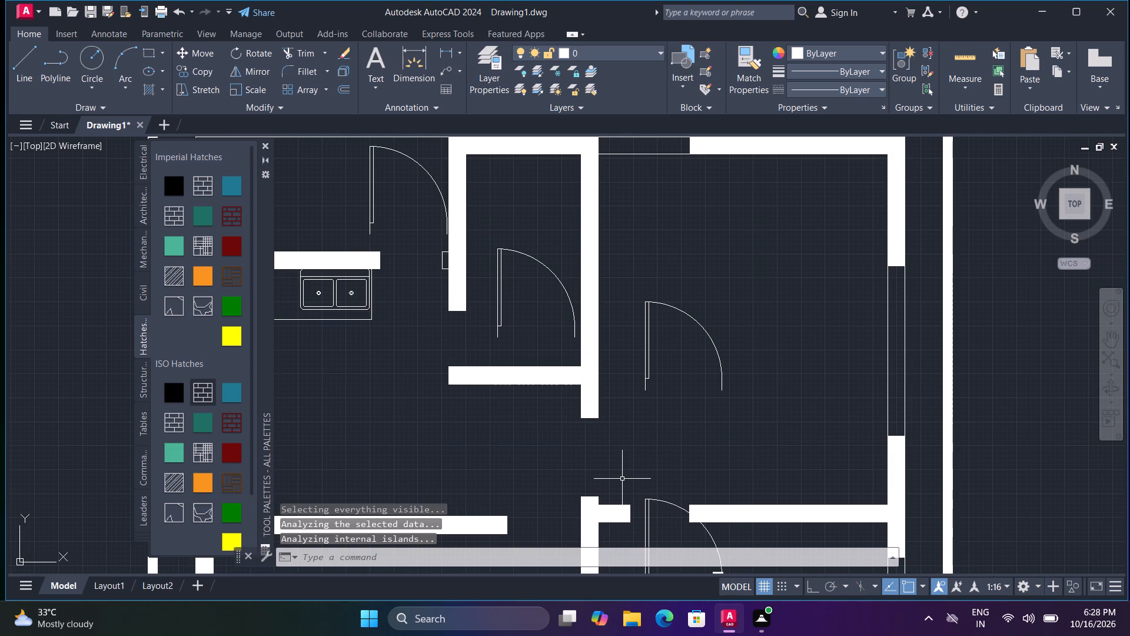
middle_click_drag(550, 430, 673, 543)
scroll(576, 386, "up", 3)
key("space")
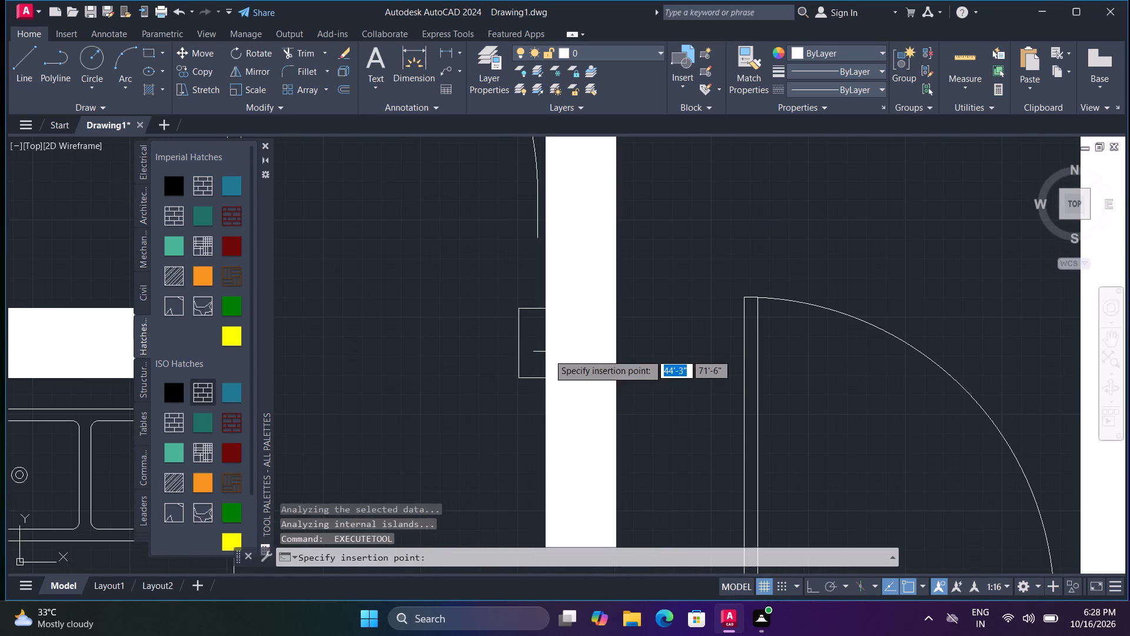
left_click(541, 354)
scroll(554, 381, "down", 3)
key("Escape")
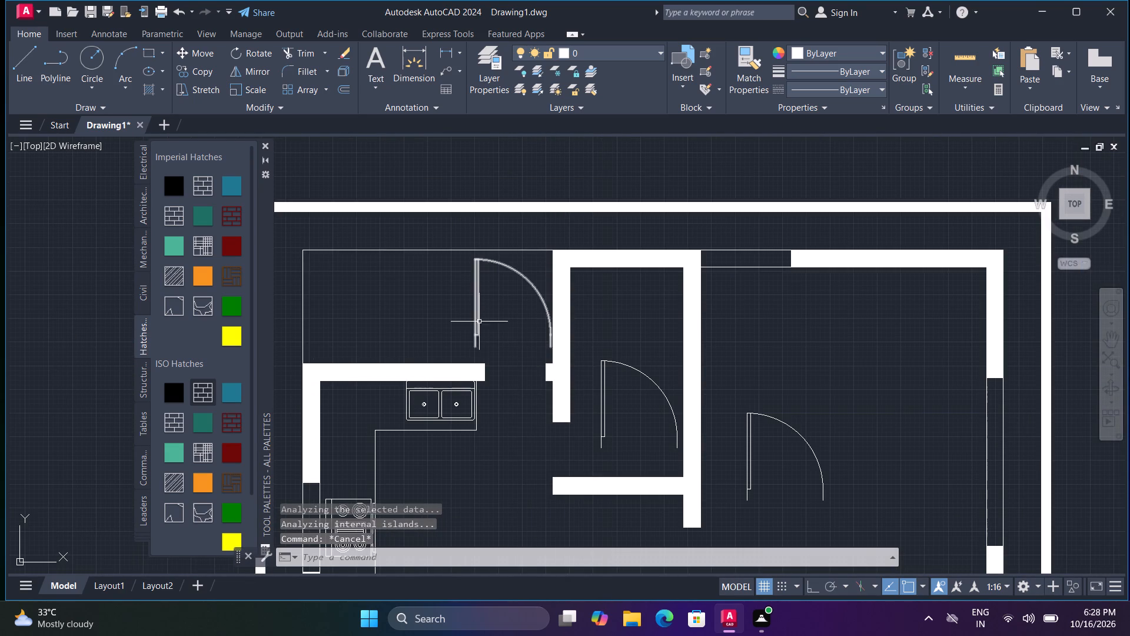
Flip the door north of the kitchen horizontally so its leaf hangs on the east side.
left_click(478, 319)
left_click(510, 359)
key("Escape")
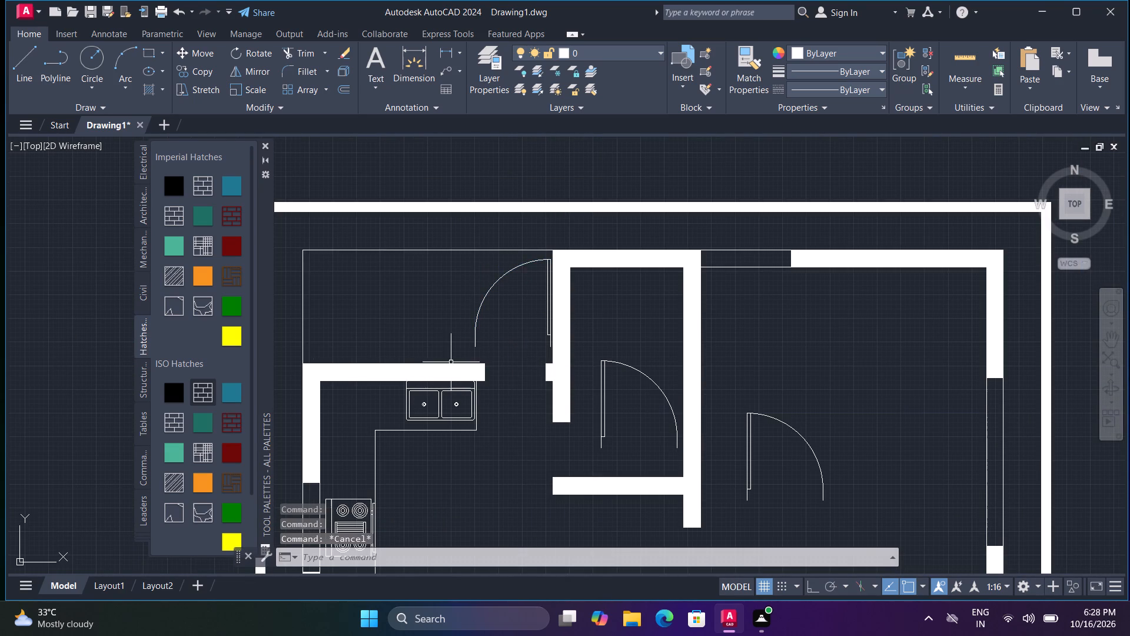
Close the tool palettes.
left_click(267, 145)
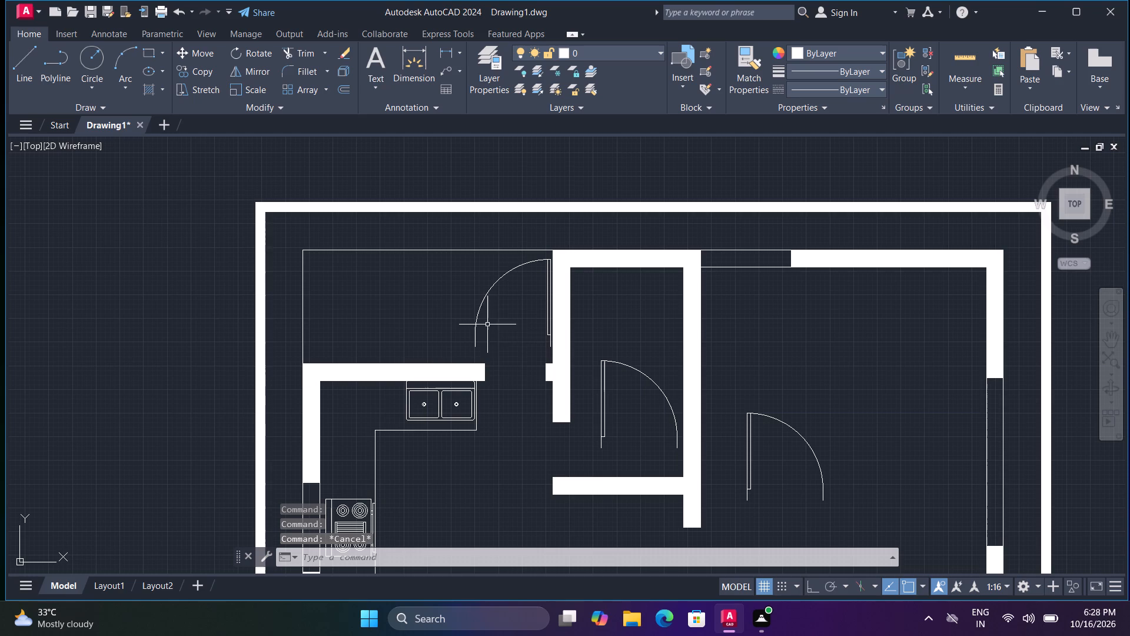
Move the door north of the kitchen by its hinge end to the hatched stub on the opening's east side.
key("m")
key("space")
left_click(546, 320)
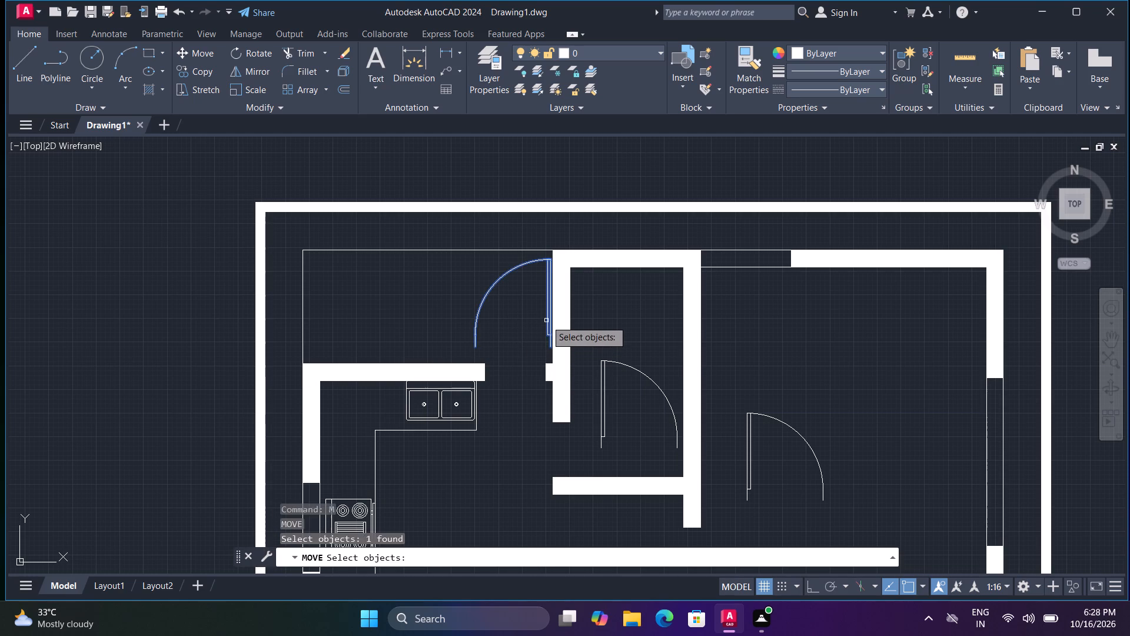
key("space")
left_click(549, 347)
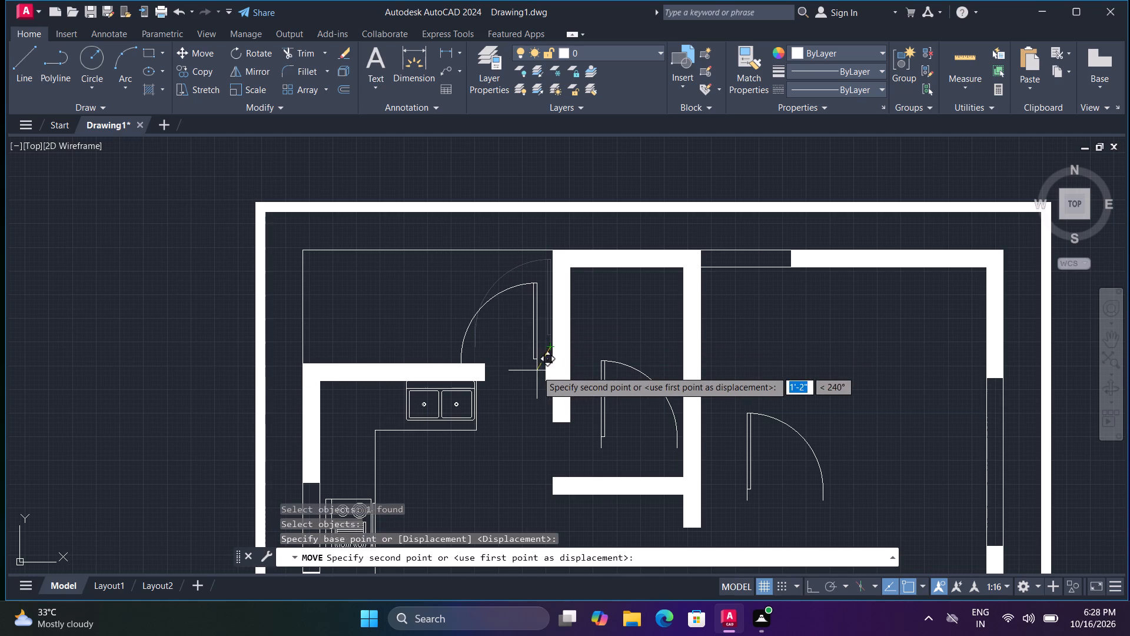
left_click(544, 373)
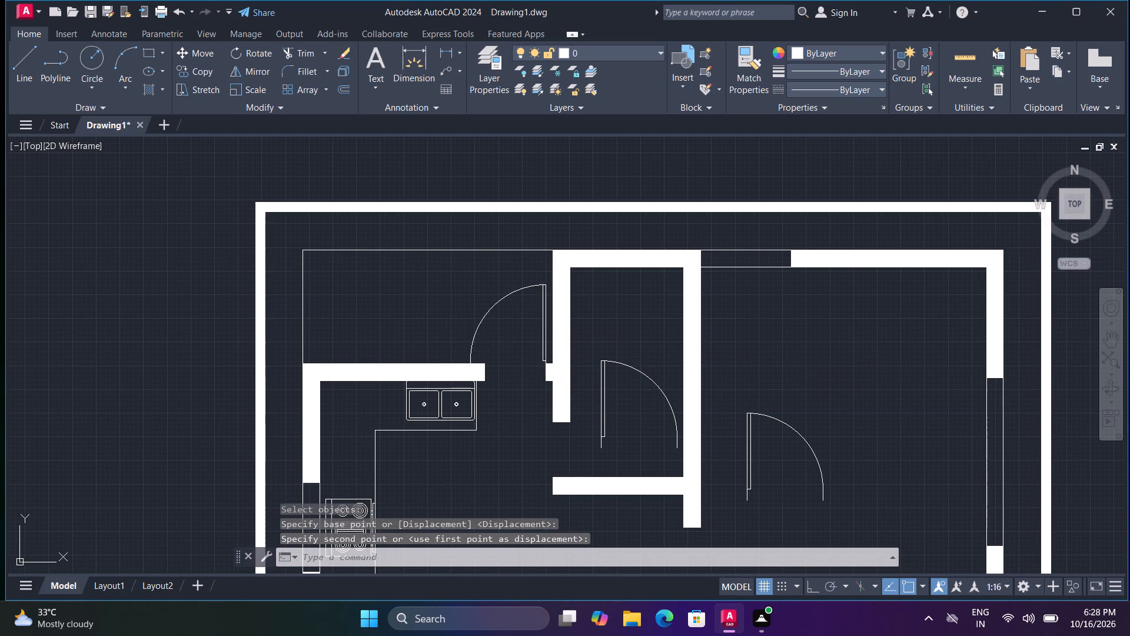
Move the door north of the kitchen by its arc end to the middle of the wall end on the opening's west side.
left_click(473, 347)
key("space")
left_click(472, 358)
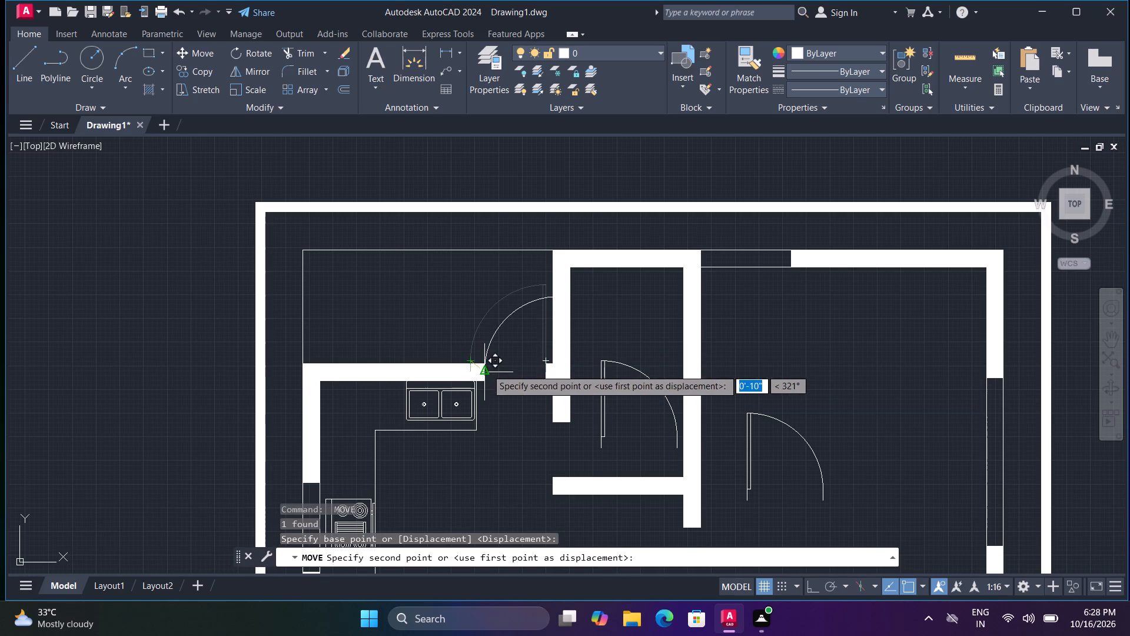
left_click(486, 369)
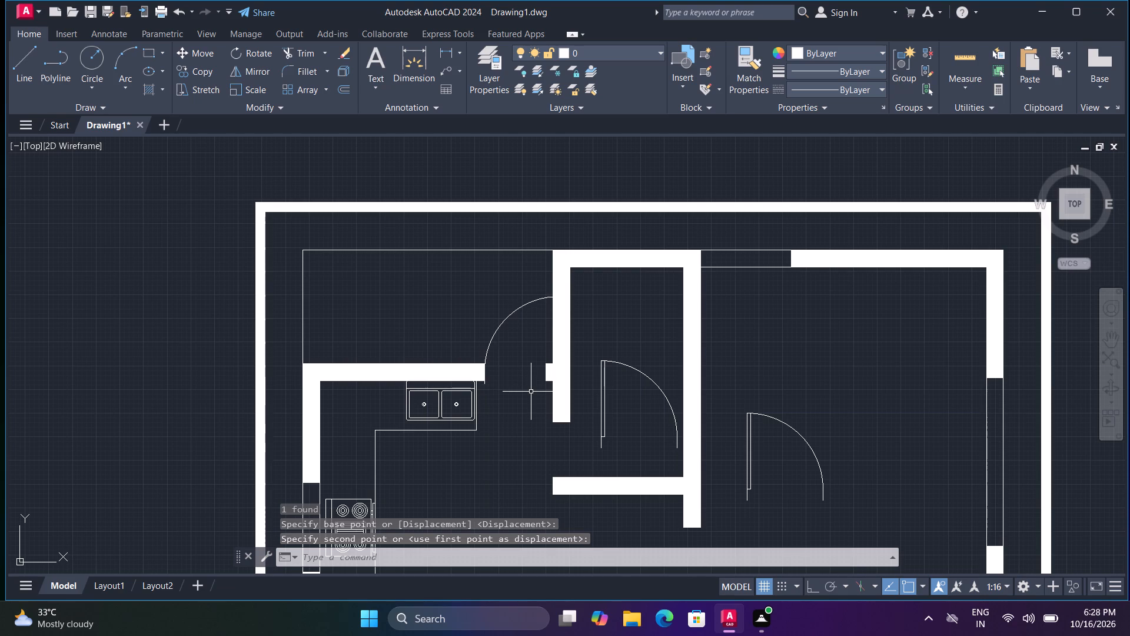
Rotate the door in the small room west of the north bedroom 90° clockwise about its hinge end.
scroll(531, 392, "down", 2)
middle_click_drag(566, 407, 503, 356)
scroll(503, 354, "up", 1)
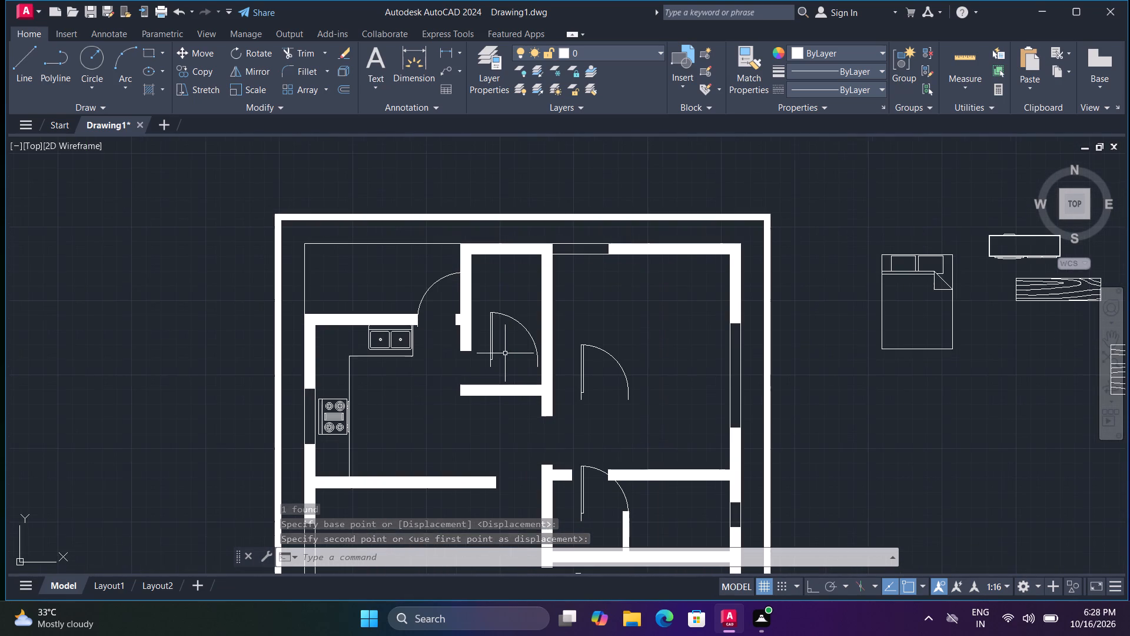
left_click(490, 320)
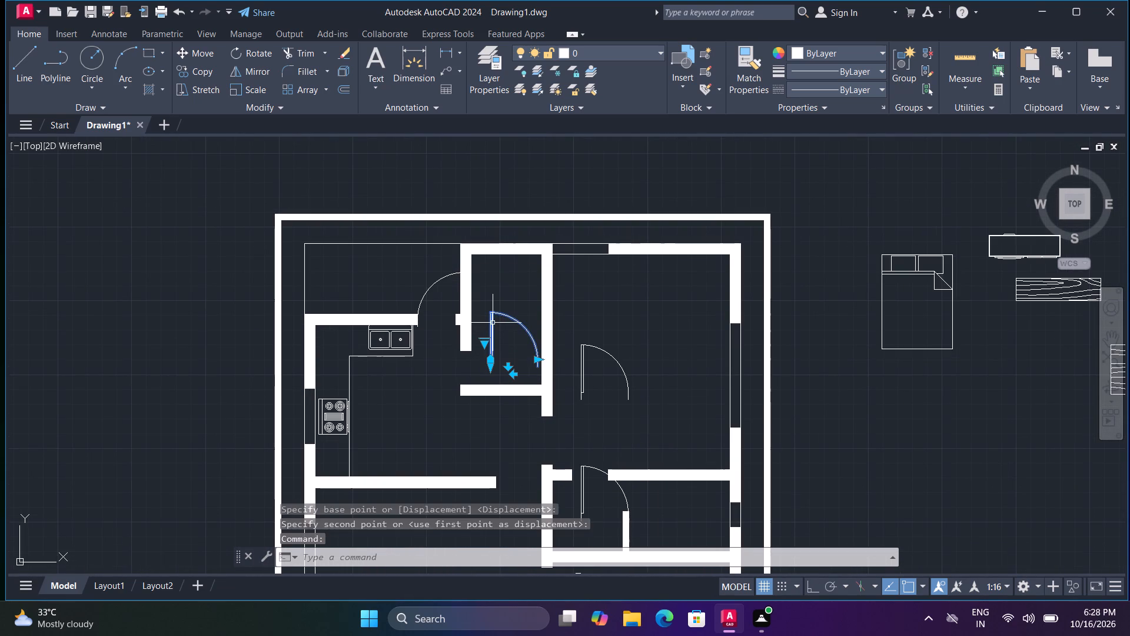
key("r")
key("p")
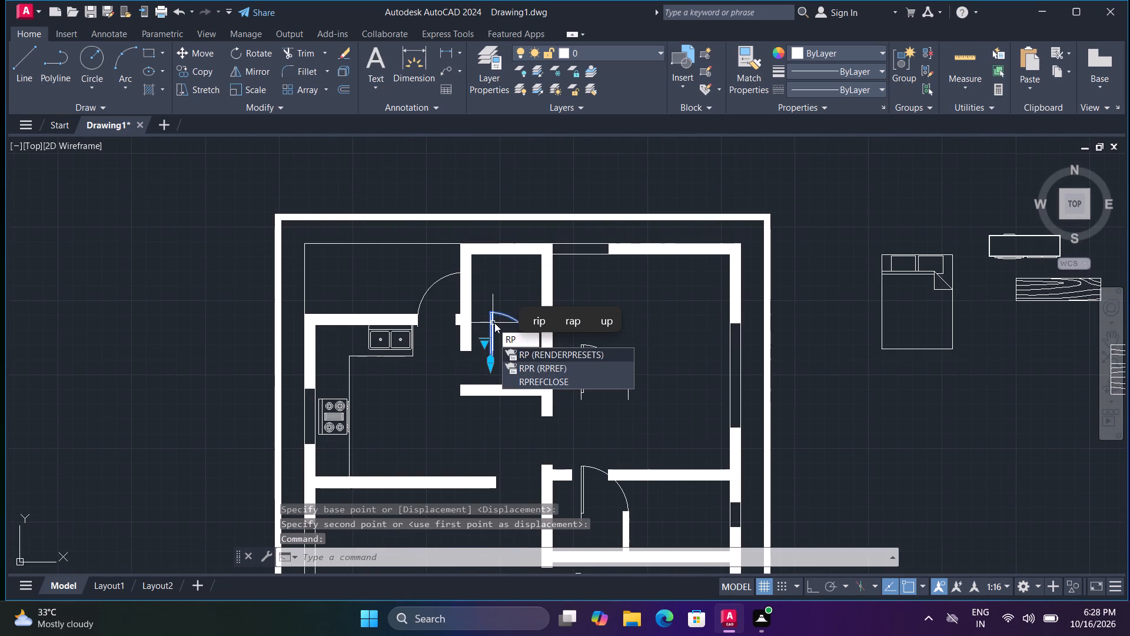
key("BackSpace")
type("o")
key("space")
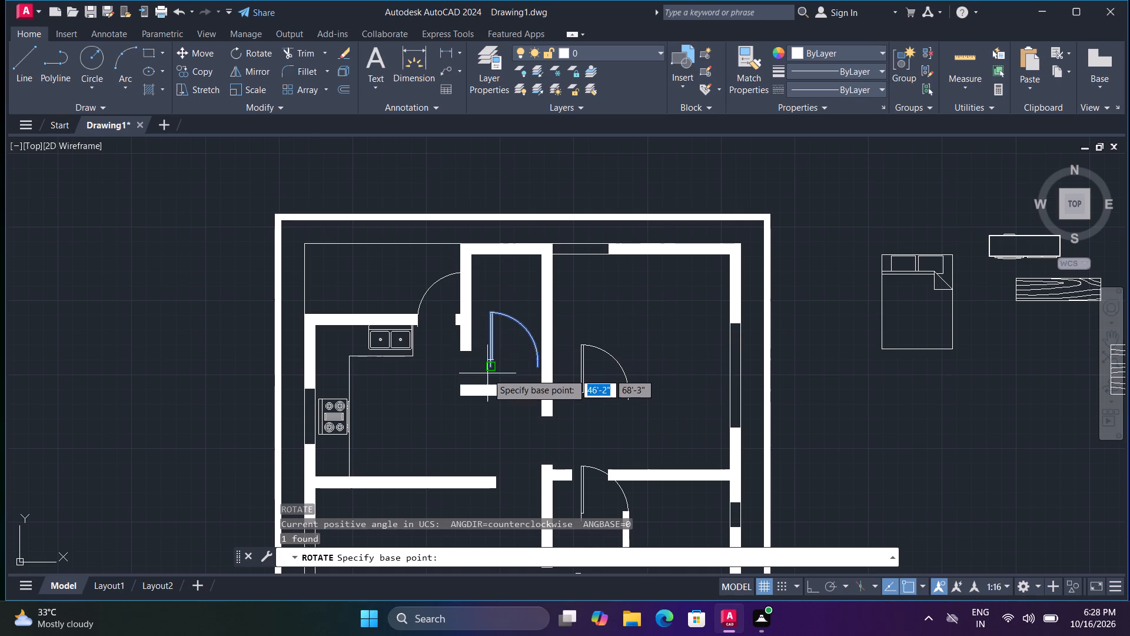
left_click(488, 370)
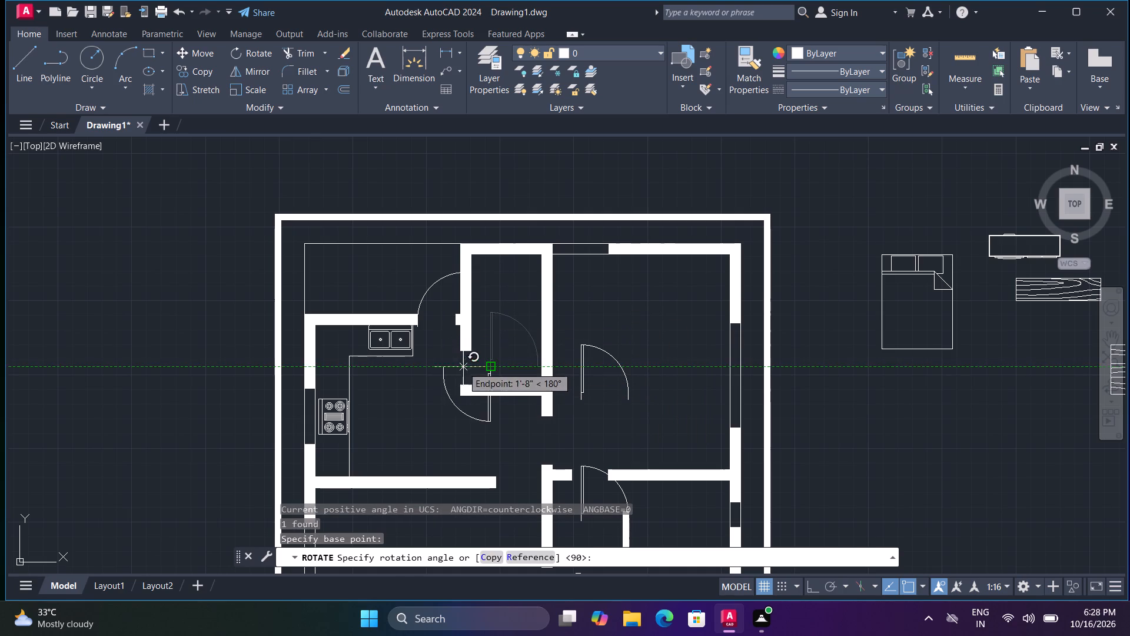
left_click(491, 426)
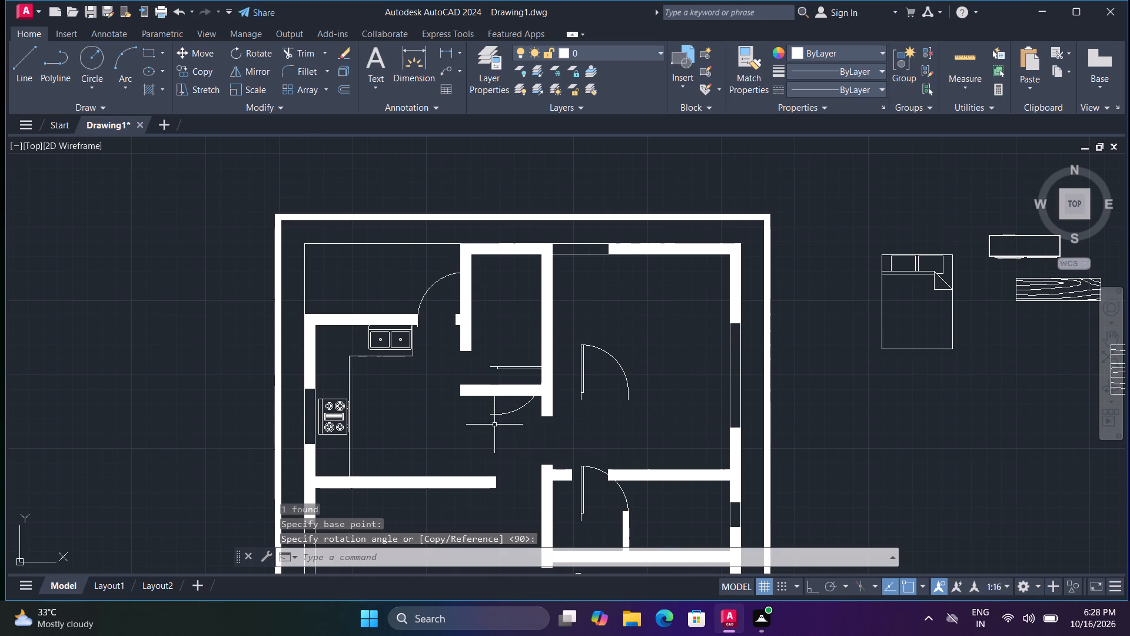
Flip the rotated door vertically so its arc swings north of the leaf.
left_click(522, 370)
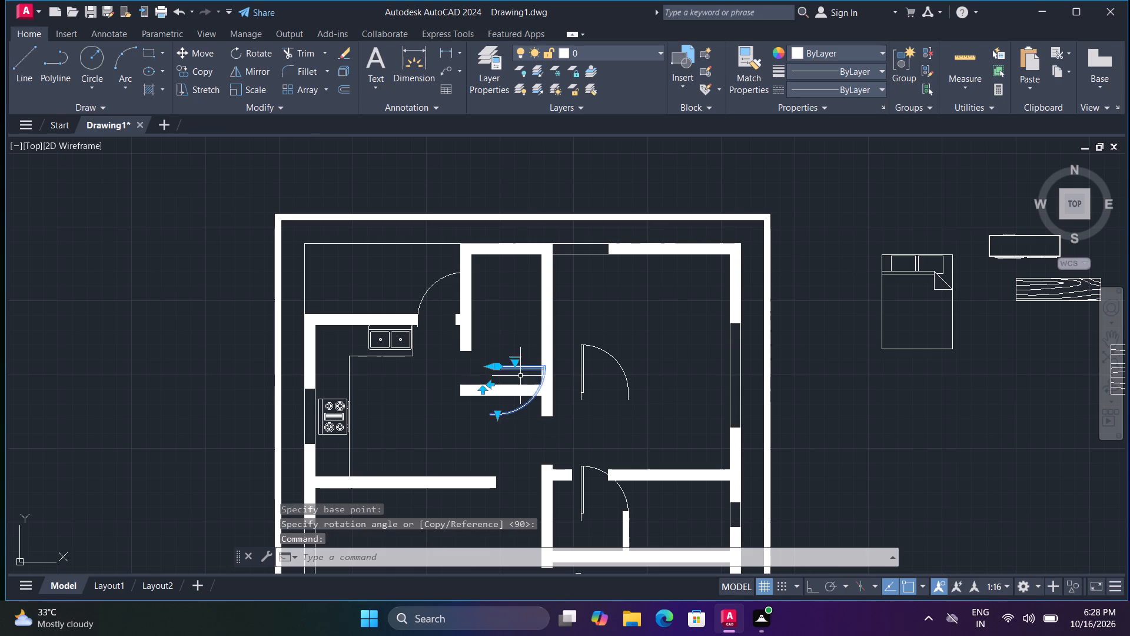
left_click(483, 393)
key("space")
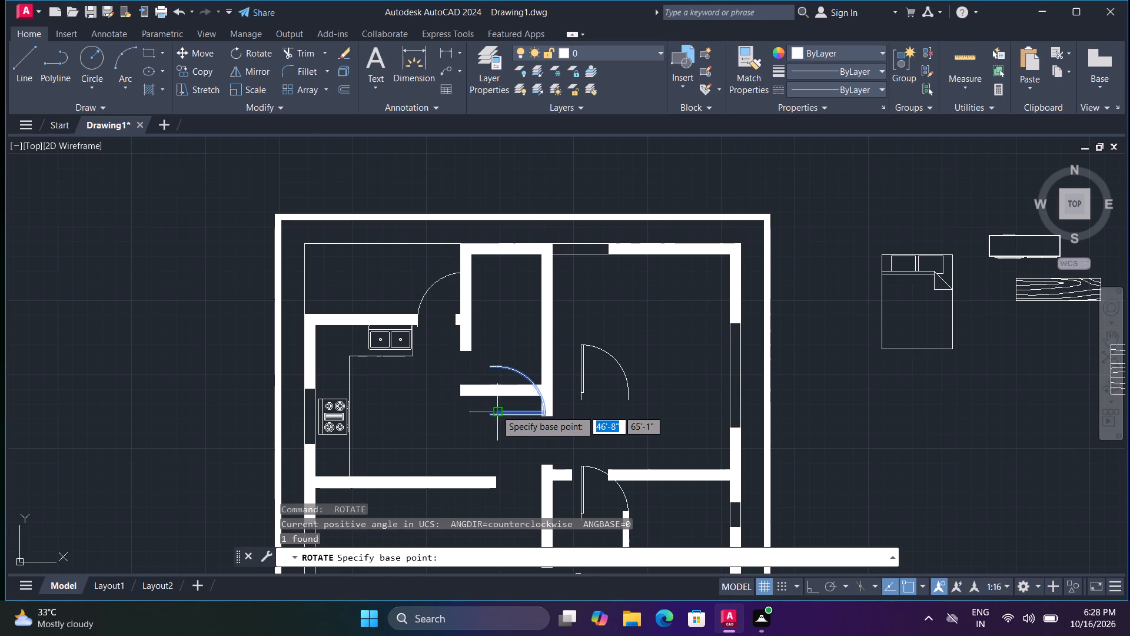
key("Escape")
Move the door in the small room west of the north bedroom by its hinge end onto the west end of the horizontal wall below.
type("m")
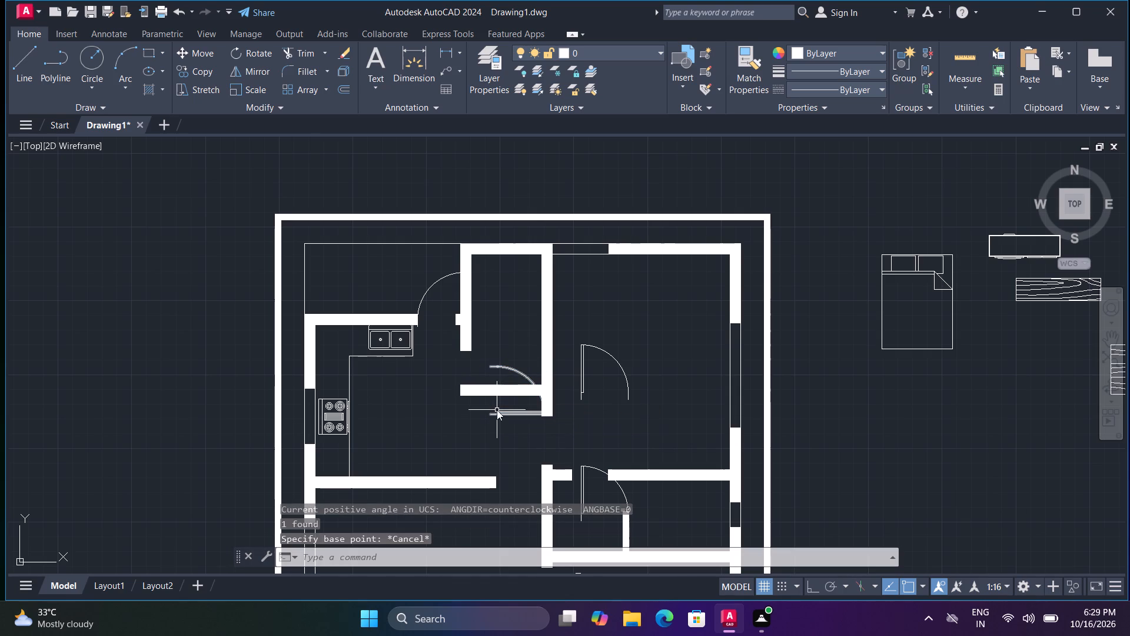
key("space")
left_click(494, 415)
key("space")
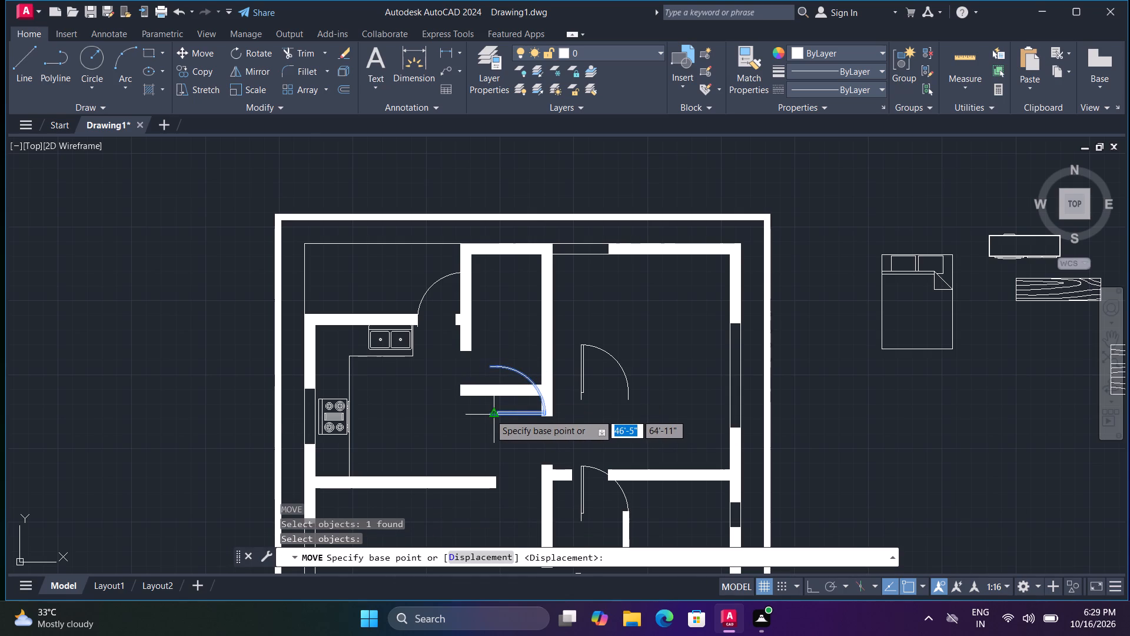
left_click(487, 412)
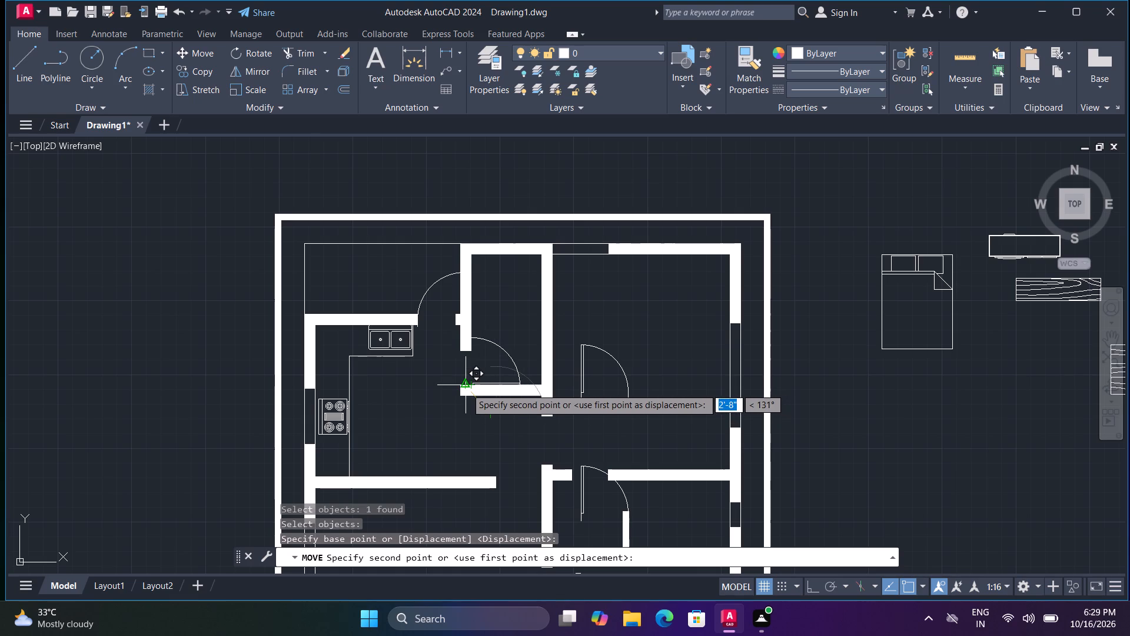
left_click(466, 388)
Shorten this door's width so its arc end reaches the wall end on the north side of the opening.
left_click(486, 341)
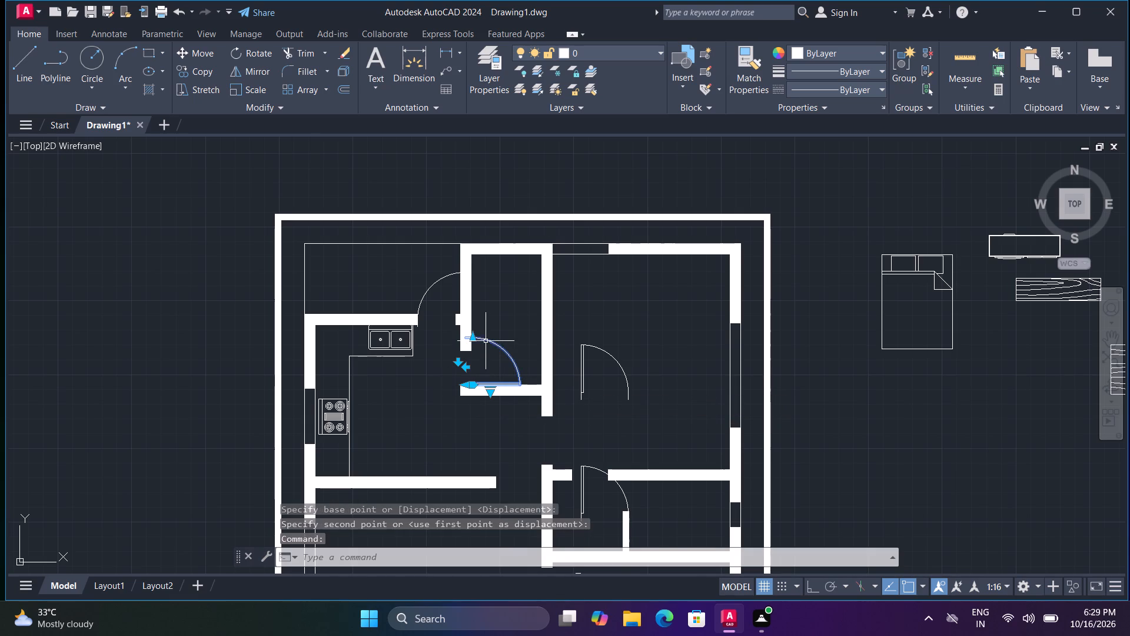
left_click(474, 337)
left_click(473, 355)
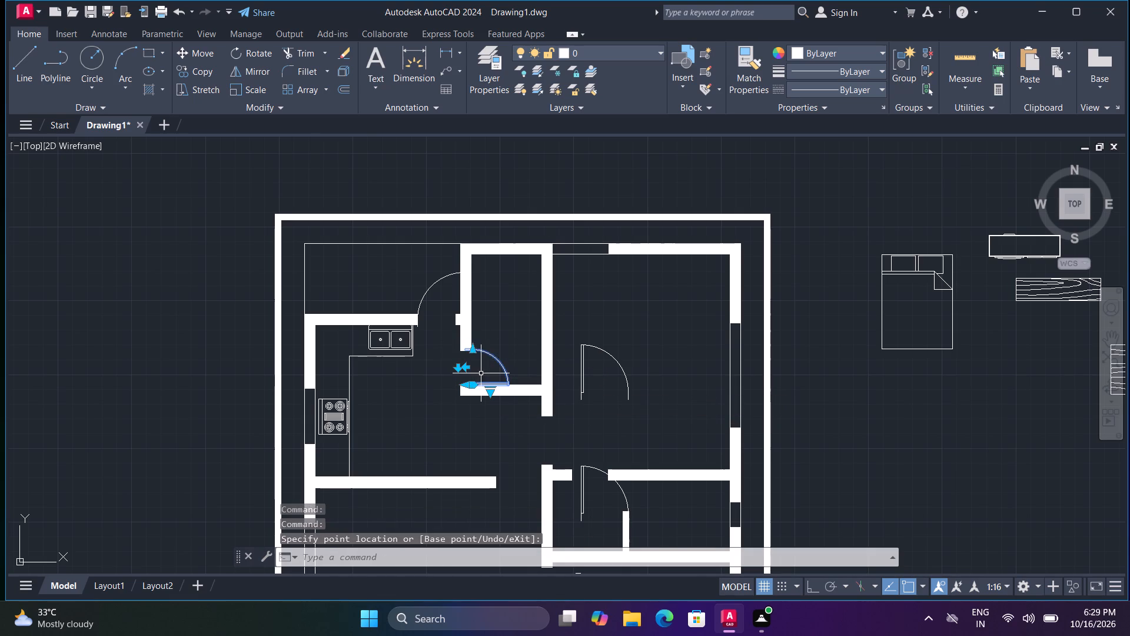
scroll(481, 375, "up", 2)
left_click(474, 352)
key("Escape")
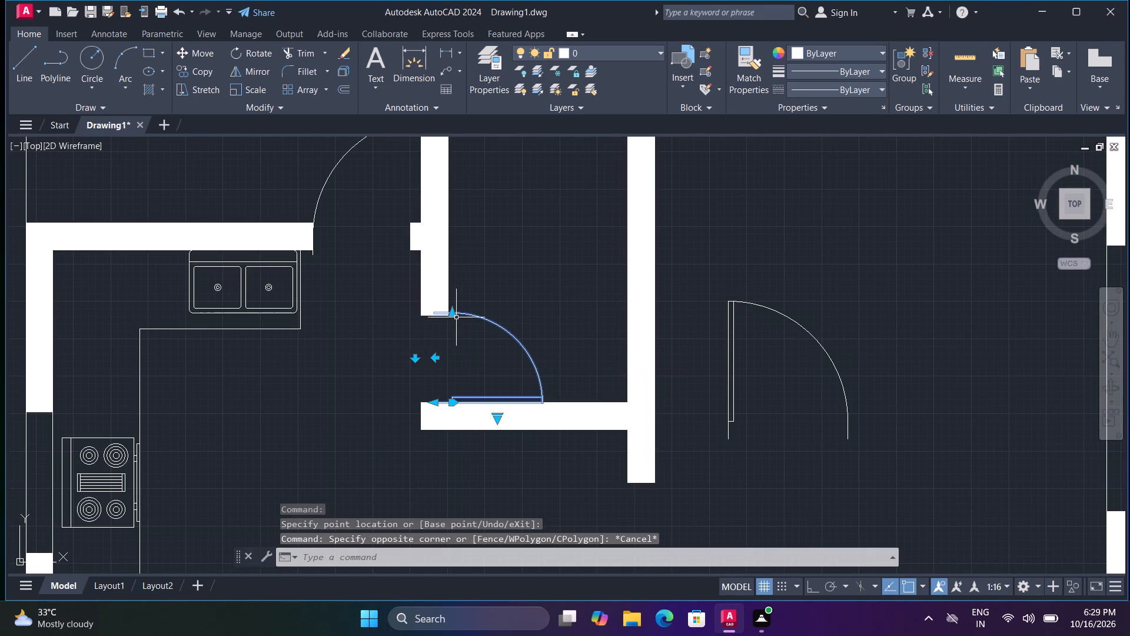
left_click(453, 311)
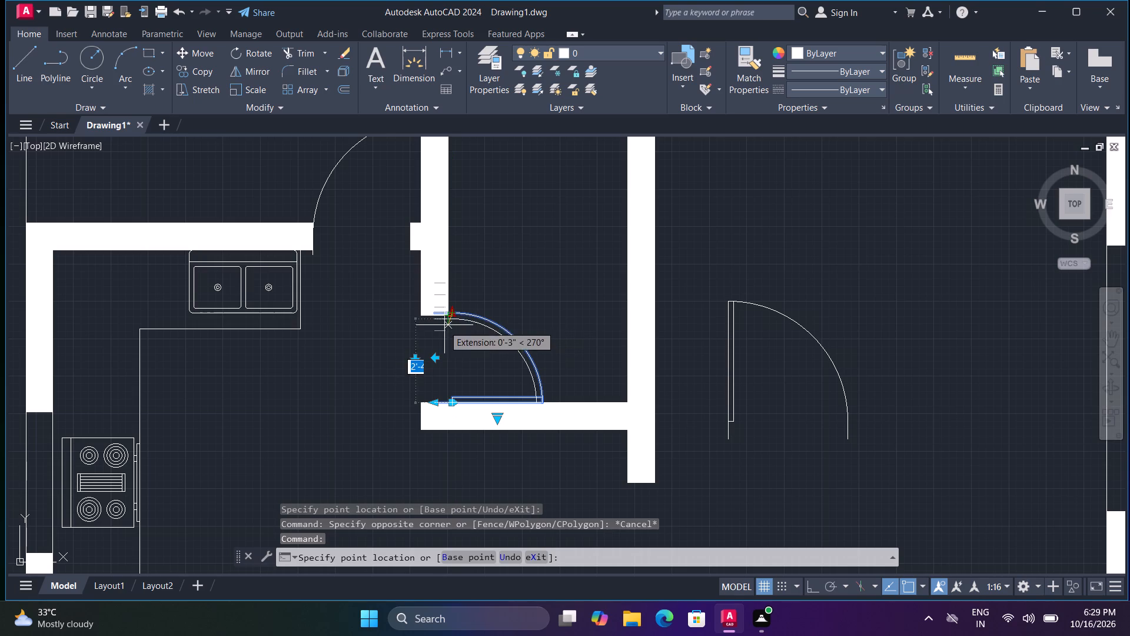
left_click(441, 320)
key("Escape")
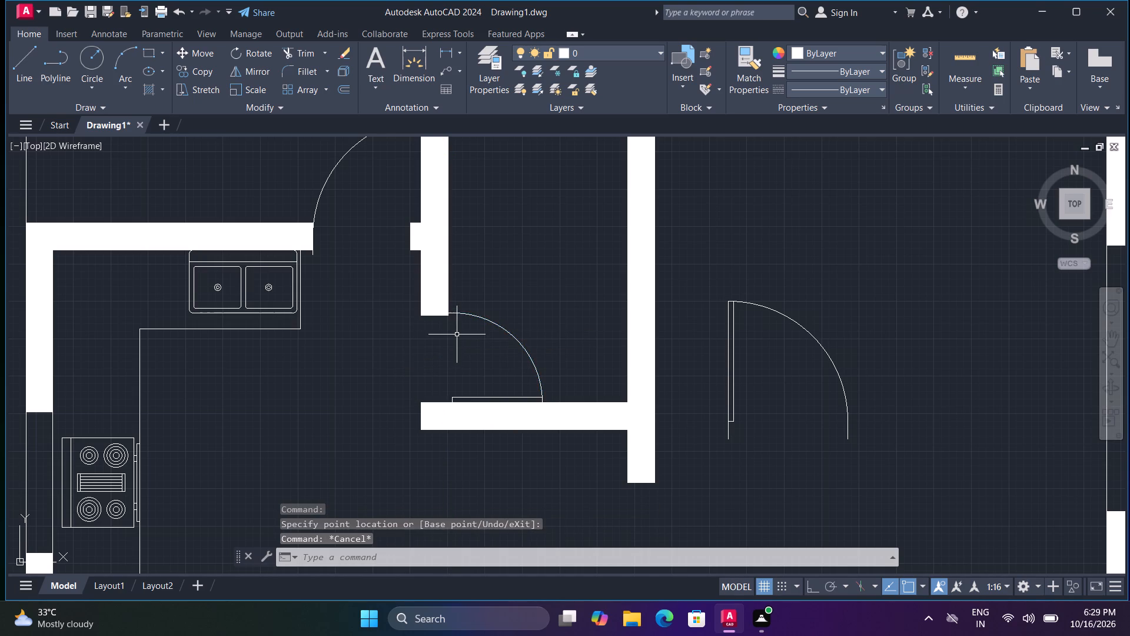
Scale the small room's door slightly about its hinge end so its arc meets the end of the wall to the north.
scroll(457, 332, "up", 2)
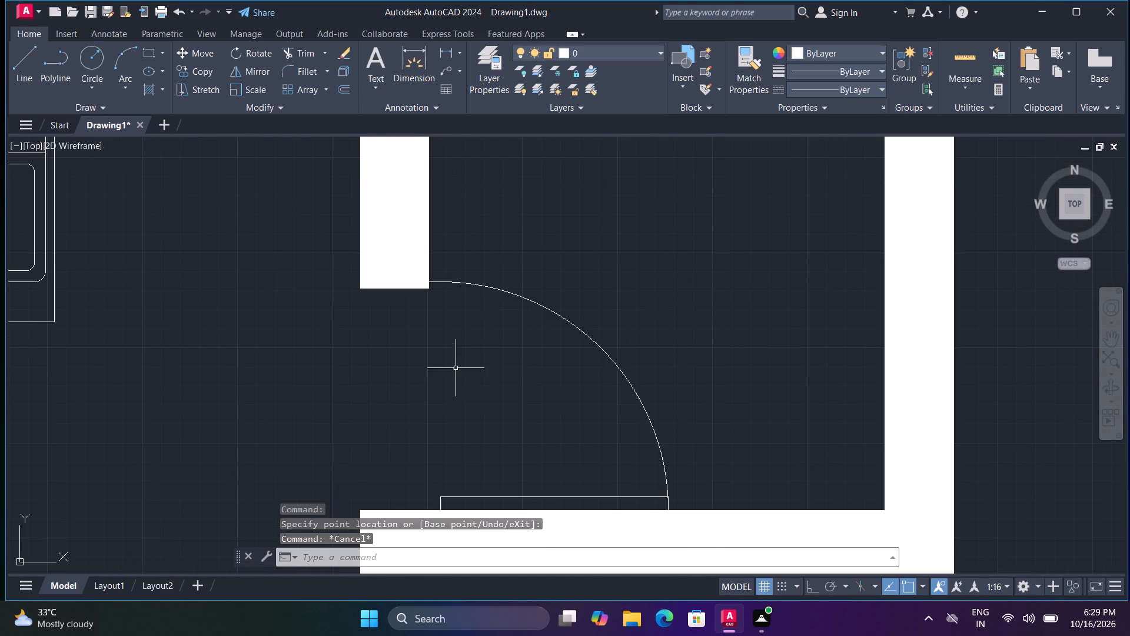
middle_click_drag(457, 373, 452, 309)
key("s")
key("c")
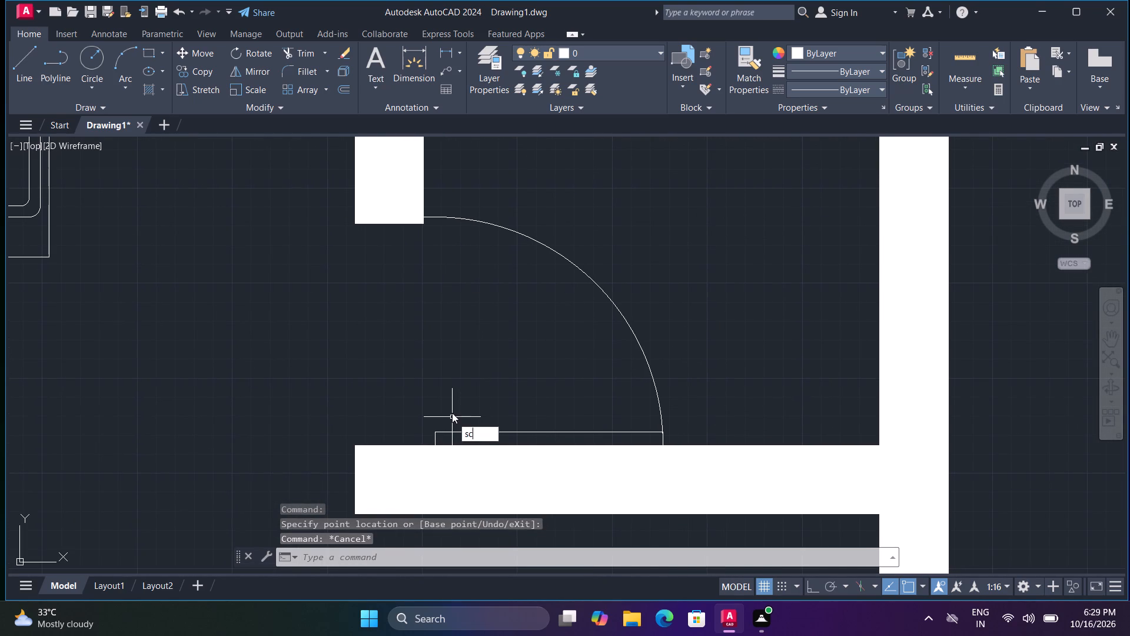
key("space")
left_click(456, 431)
key("space")
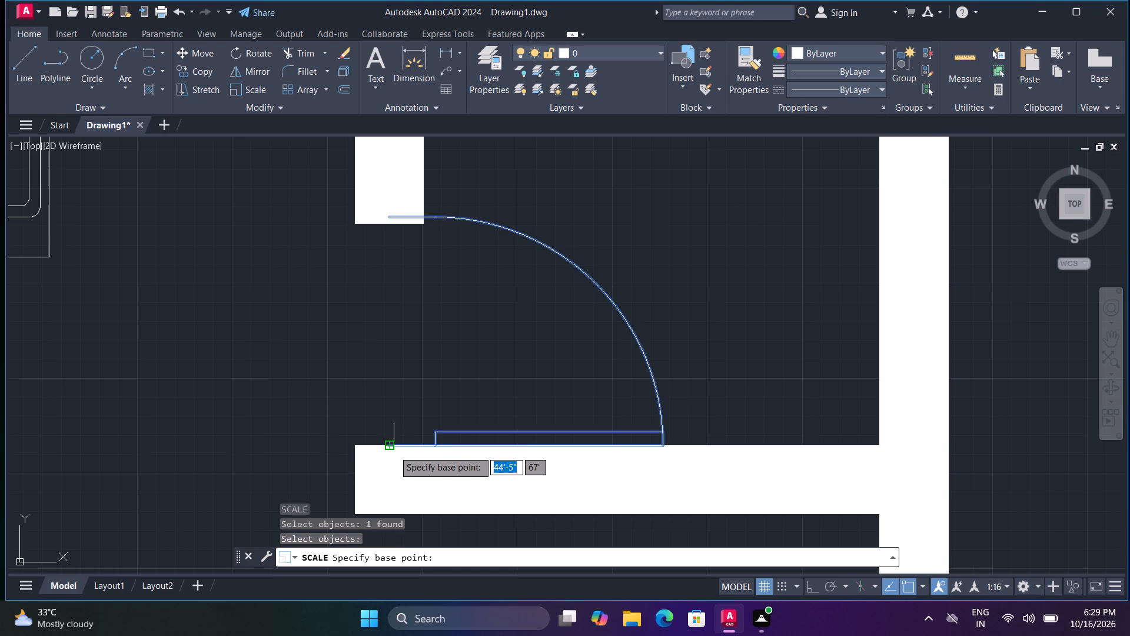
left_click(391, 449)
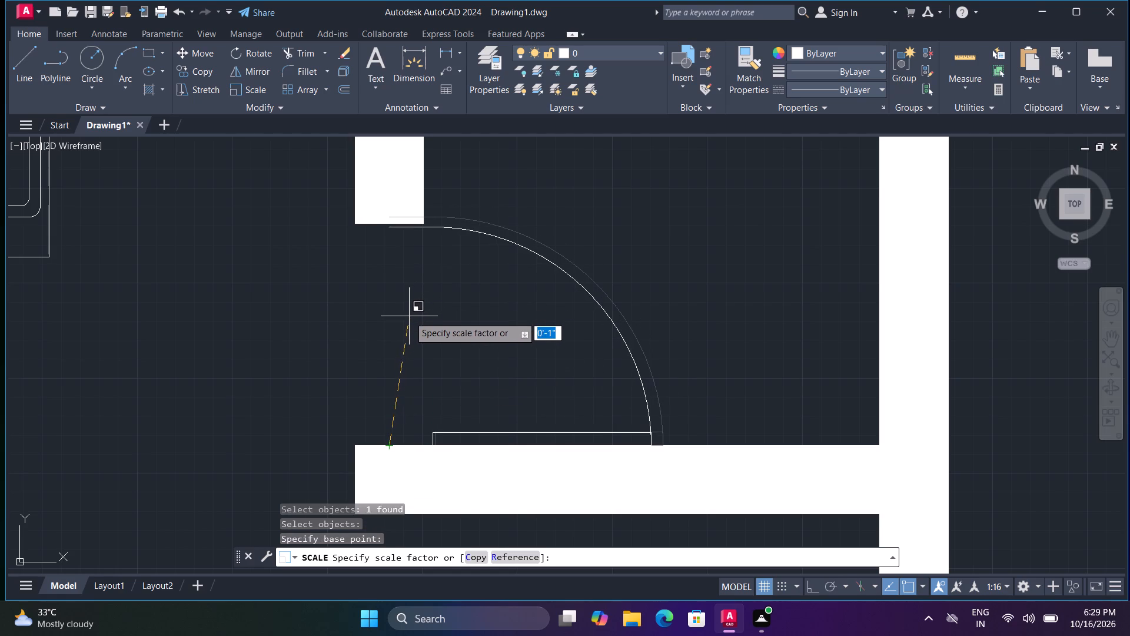
left_click(407, 313)
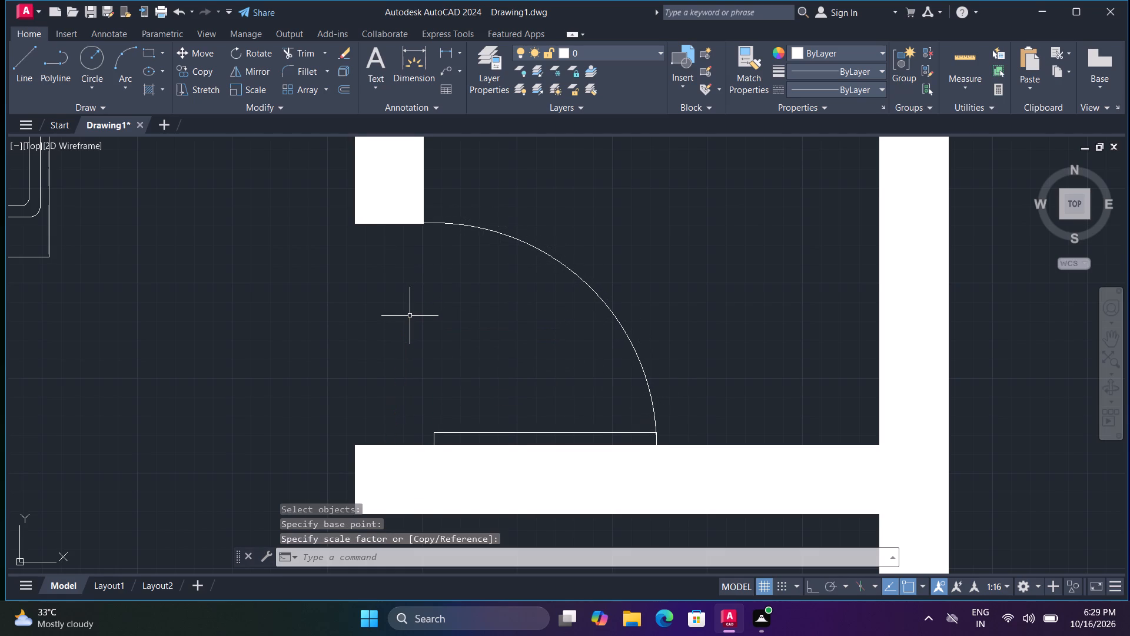
key("Escape")
Rotate the north bedroom door 270° about the middle of its leaf.
scroll(414, 320, "down", 3)
middle_click_drag(609, 361, 540, 313)
scroll(558, 327, "down", 1)
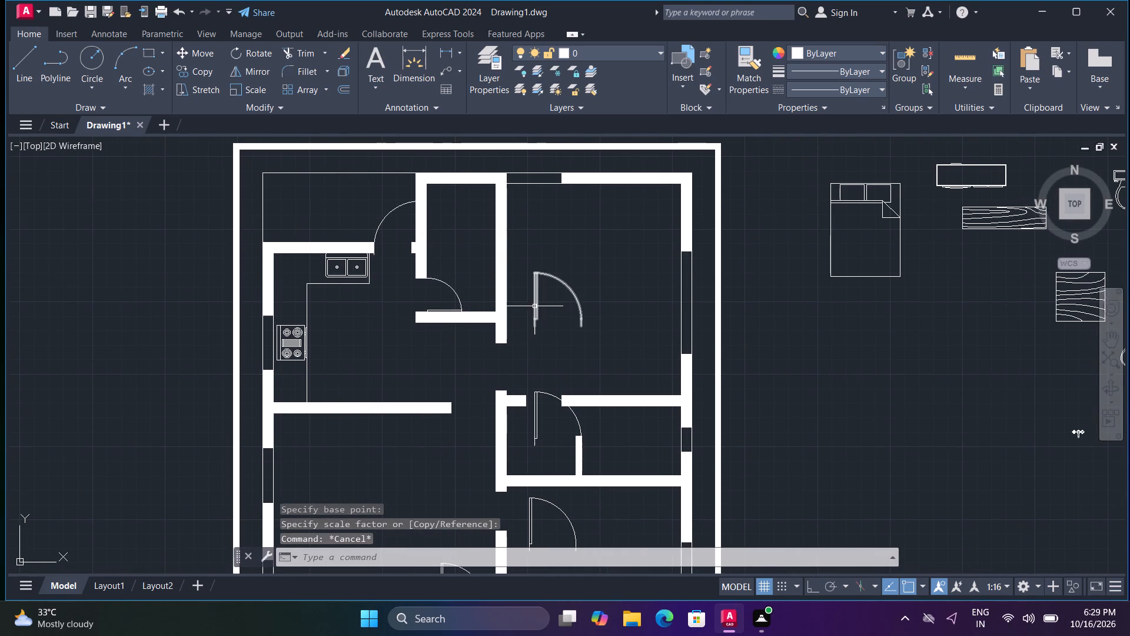
left_click(534, 306)
key("r")
key("o")
key("space")
left_click(539, 304)
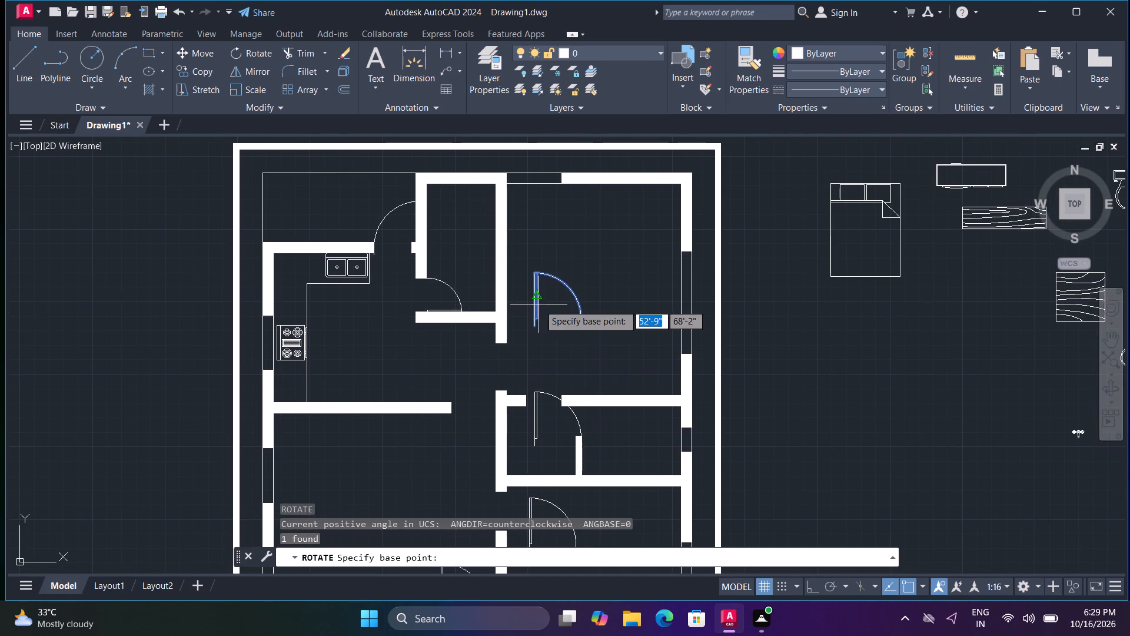
key("space")
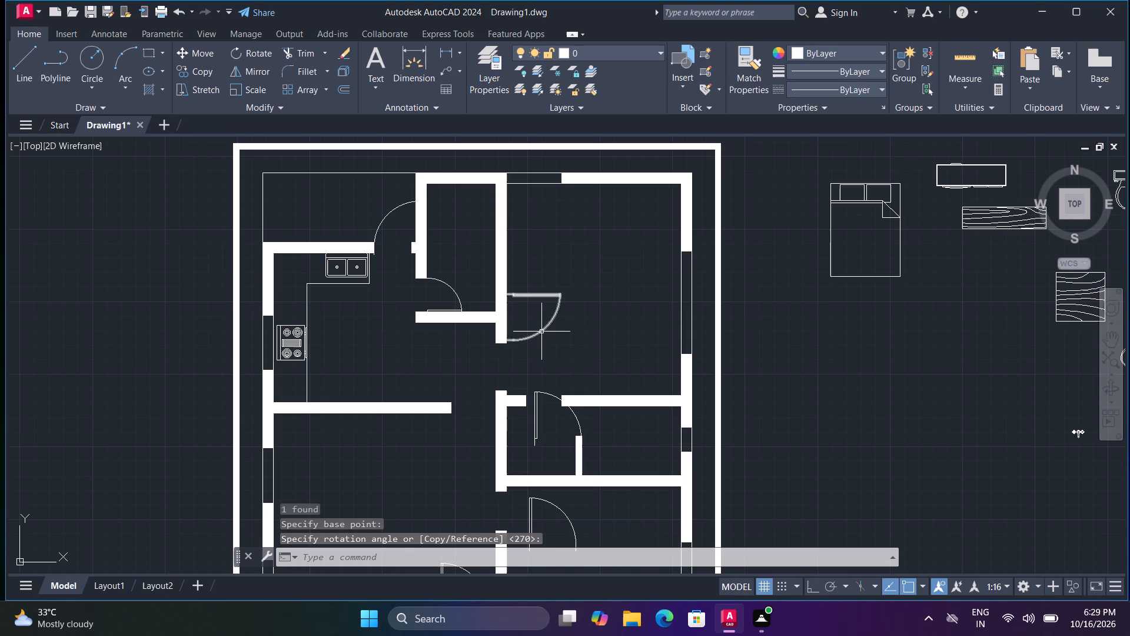
Flip the rotated north bedroom door vertically so its arc swings north of the leaf.
double_click(541, 296)
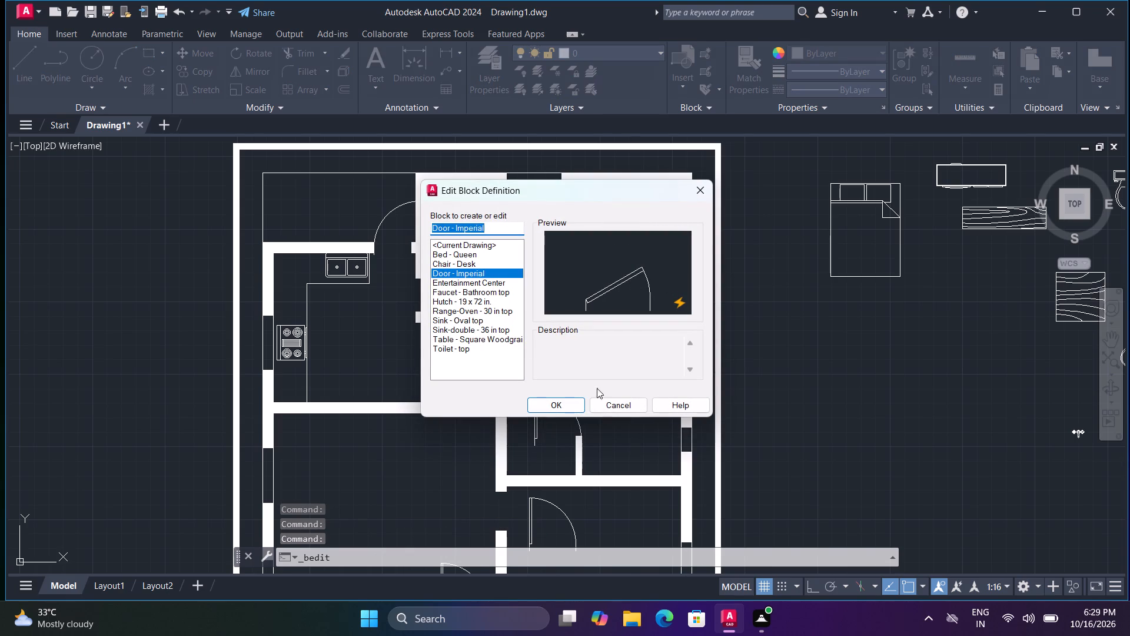
left_click_drag(607, 407, 605, 400)
left_click(514, 340)
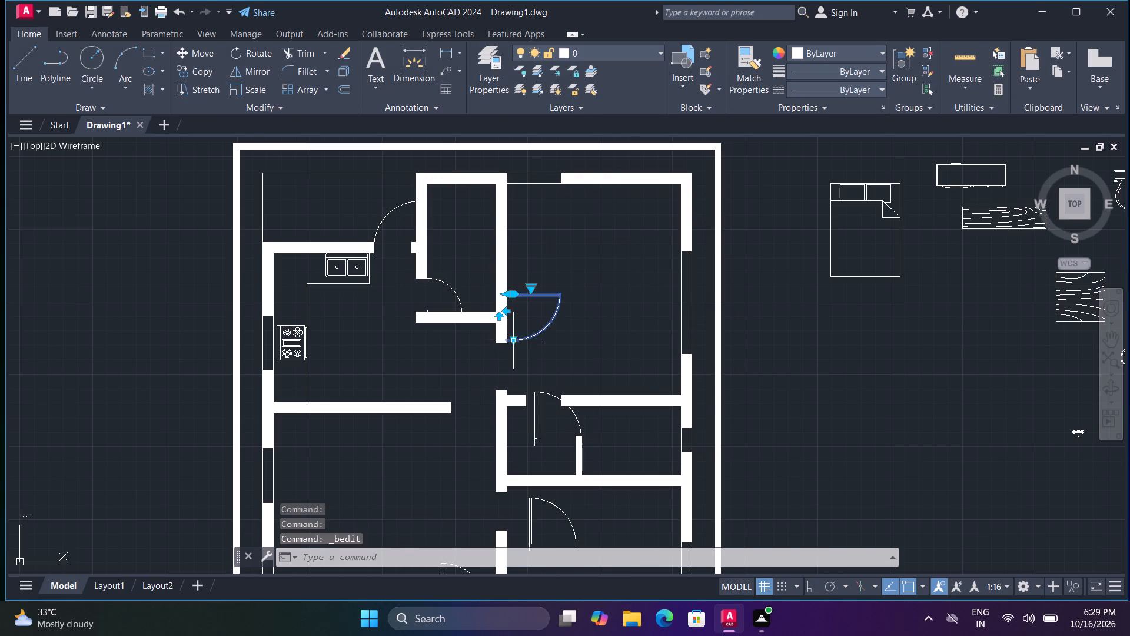
left_click(498, 317)
key("space")
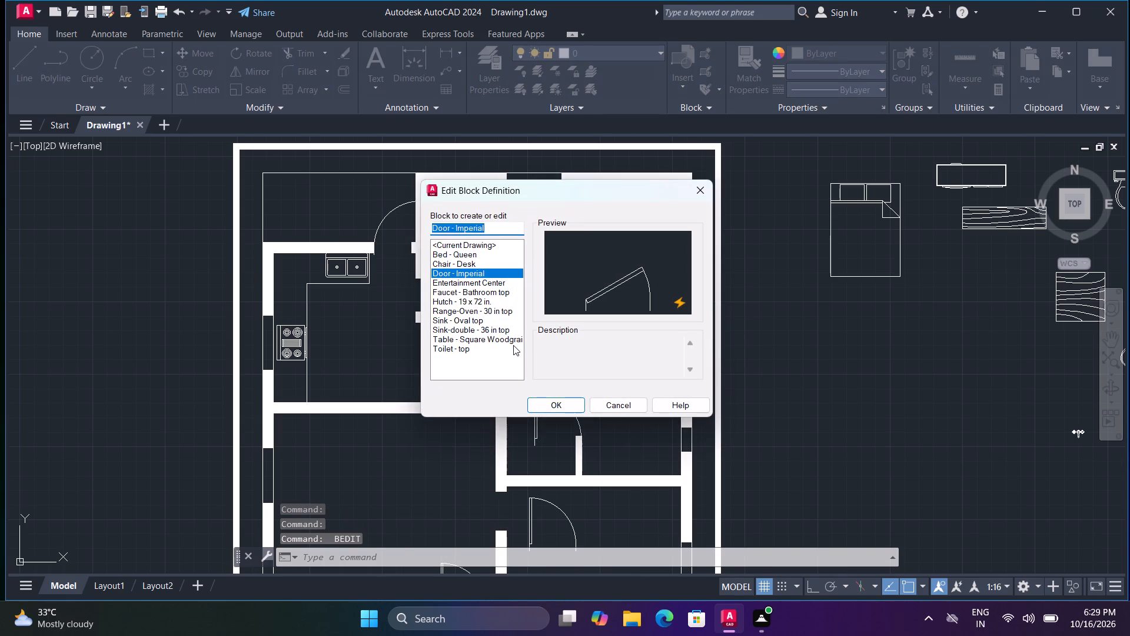
key("Escape")
Move the north bedroom door by its hinge end to the middle of the wall end on the opening's south side.
key("m")
key("space")
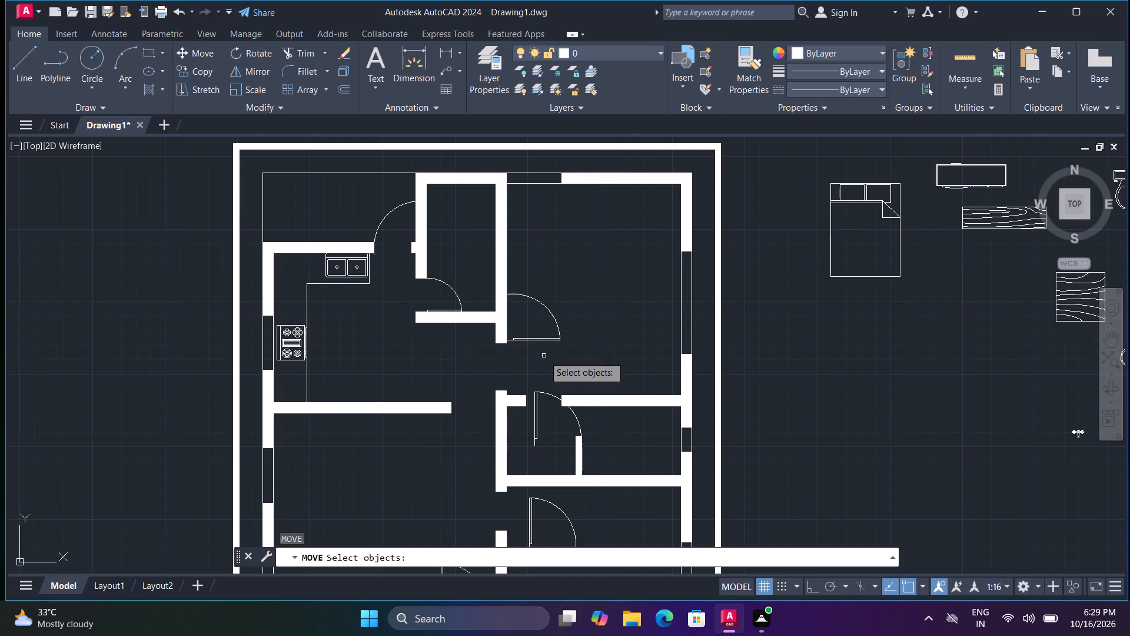
left_click(535, 341)
key("space")
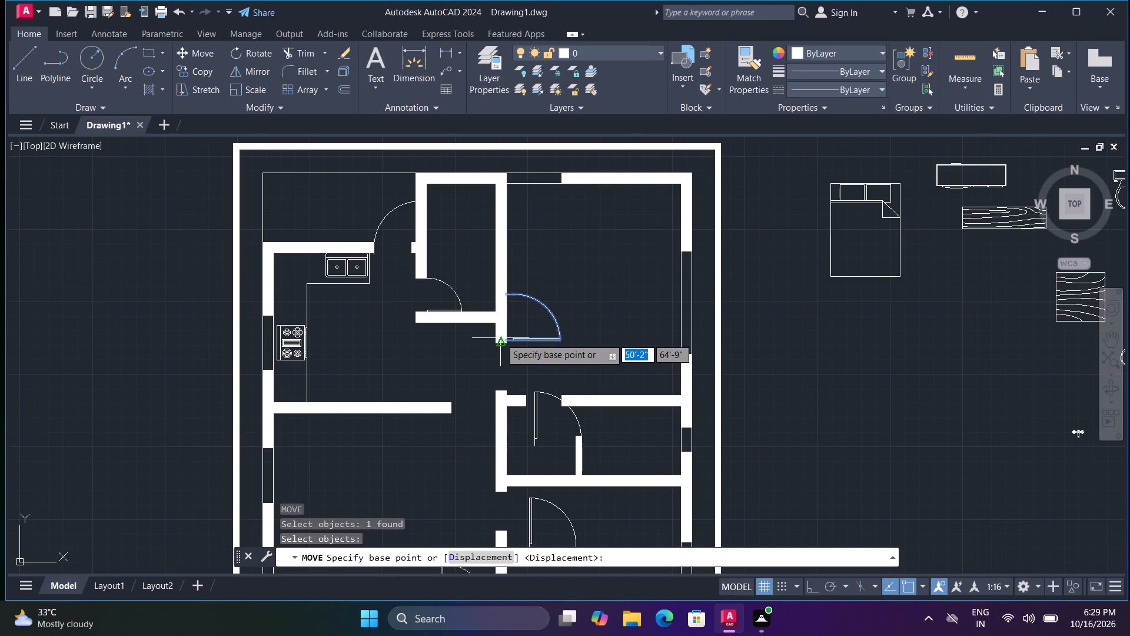
scroll(500, 337, "up", 3)
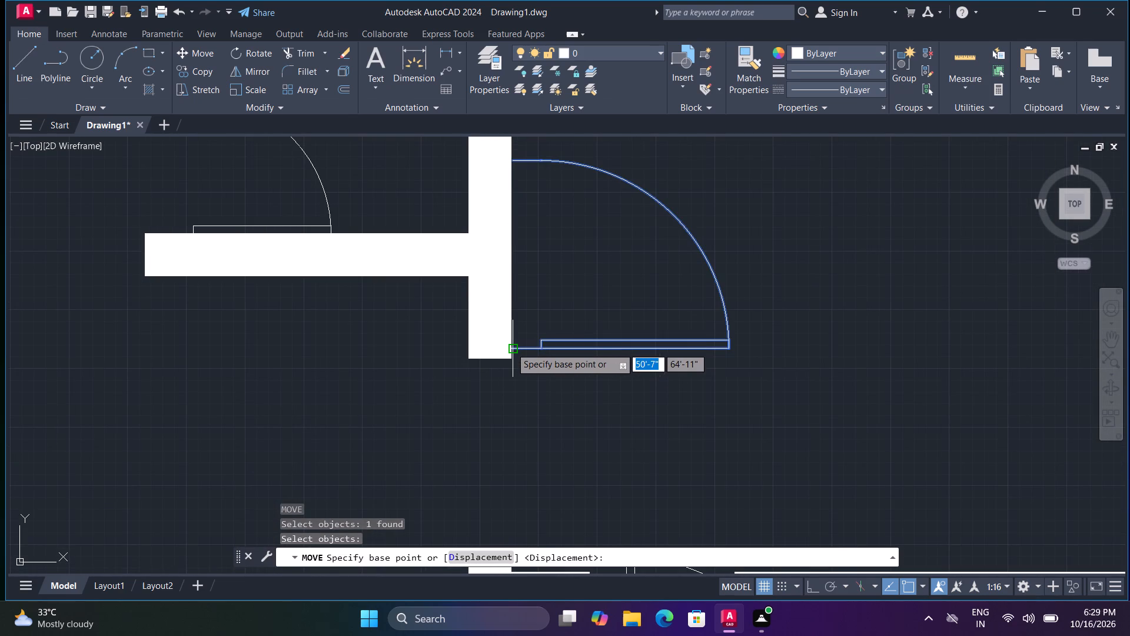
left_click(511, 347)
middle_click_drag(543, 402, 562, 249)
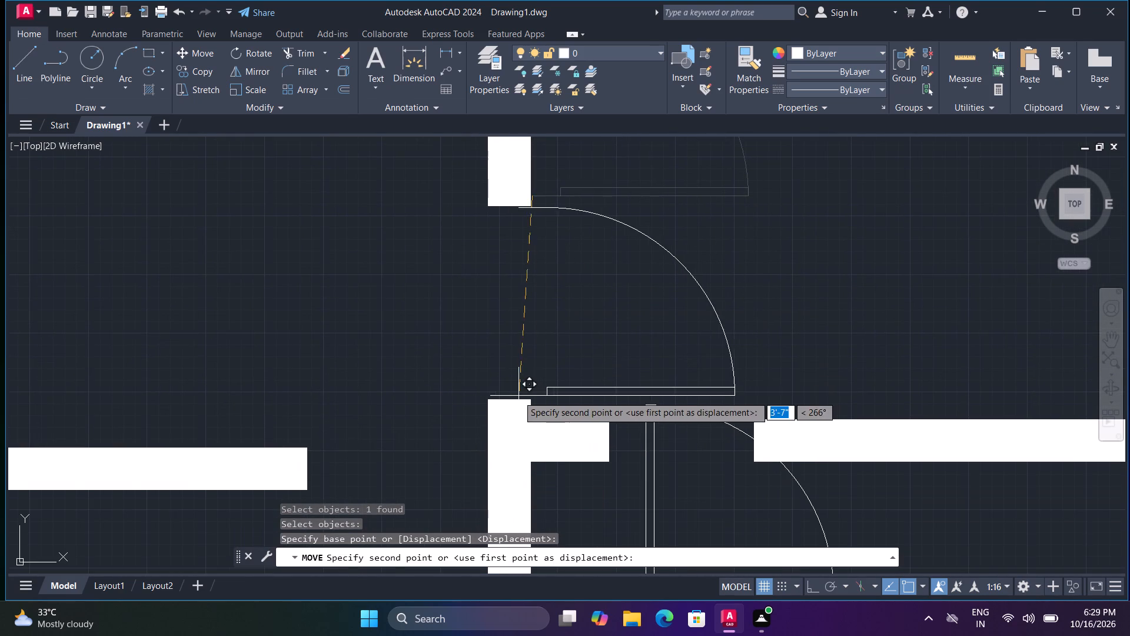
left_click(506, 402)
Shorten the north bedroom door's width so its arc end stays just within the opening in the west wall.
middle_click_drag(544, 289, 555, 439)
middle_click(552, 448)
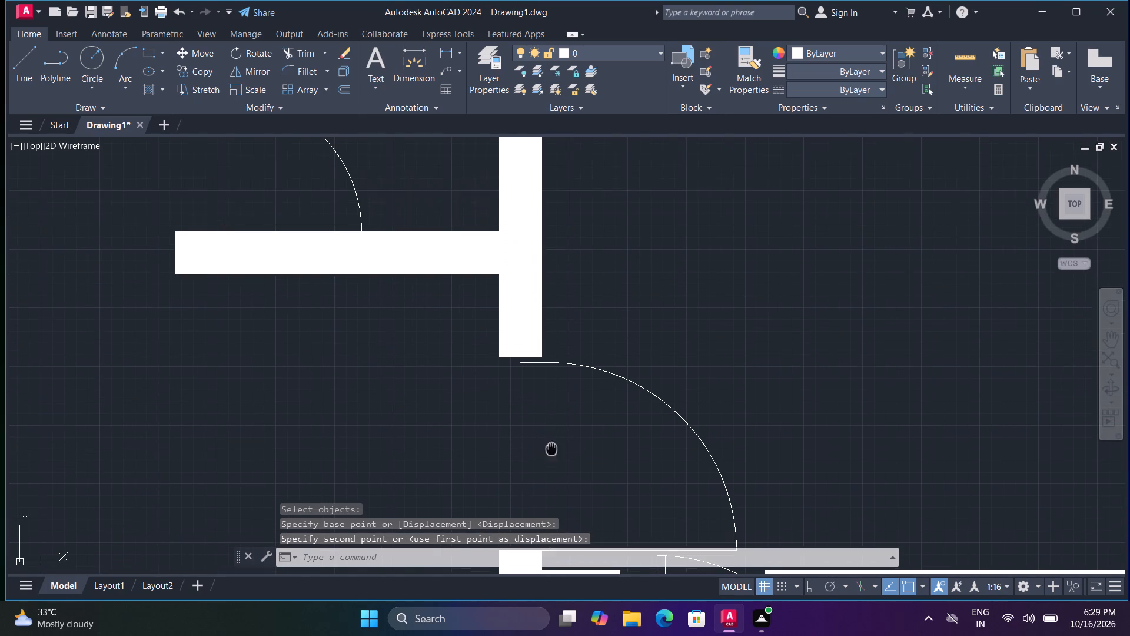
left_click(563, 365)
left_click(547, 366)
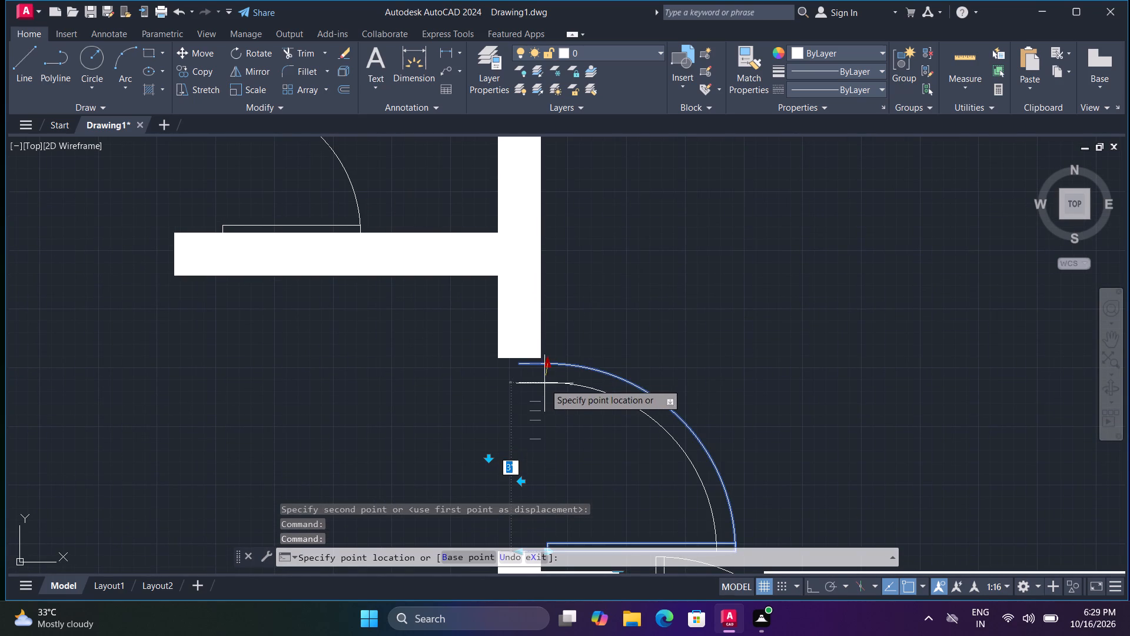
left_click(543, 386)
middle_click_drag(562, 401, 546, 350)
middle_click_drag(544, 346, 540, 336)
middle_click(539, 331)
scroll(540, 349, "down", 2)
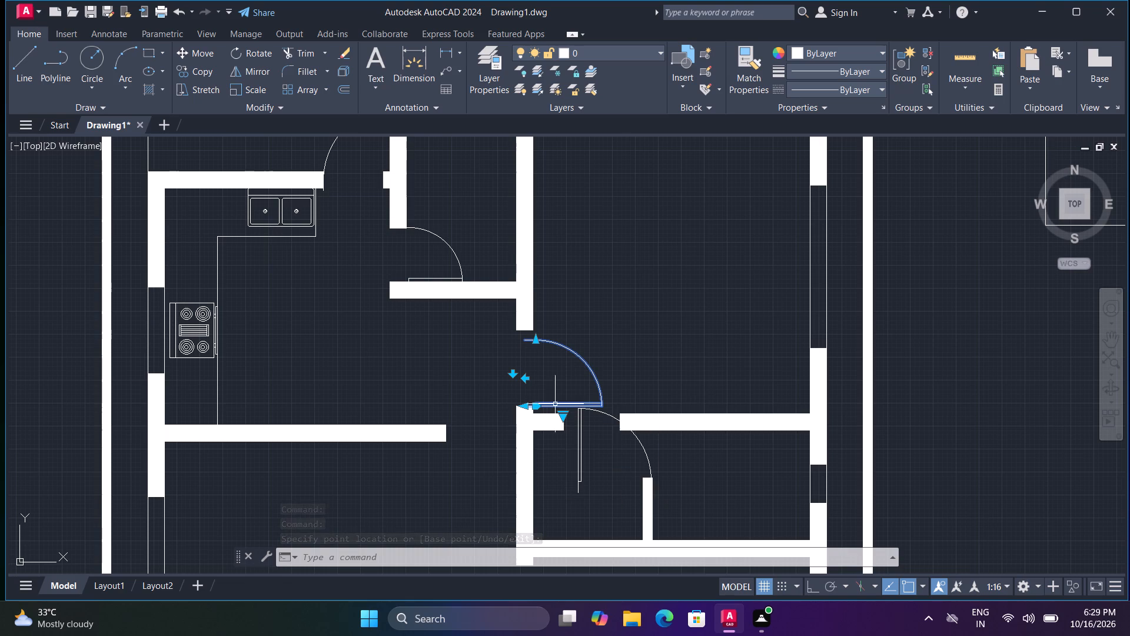
middle_click(549, 359)
scroll(541, 359, "up", 1)
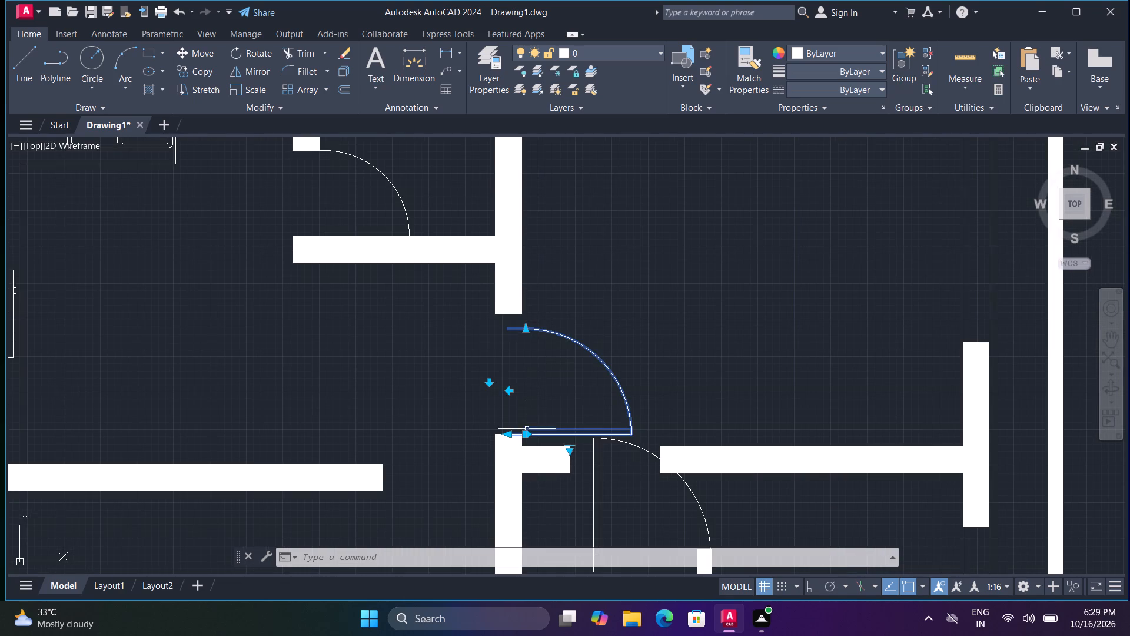
key("Escape")
Scale the north bedroom door up about its hinge end until its arc meets the wall end north of the opening.
type("sc")
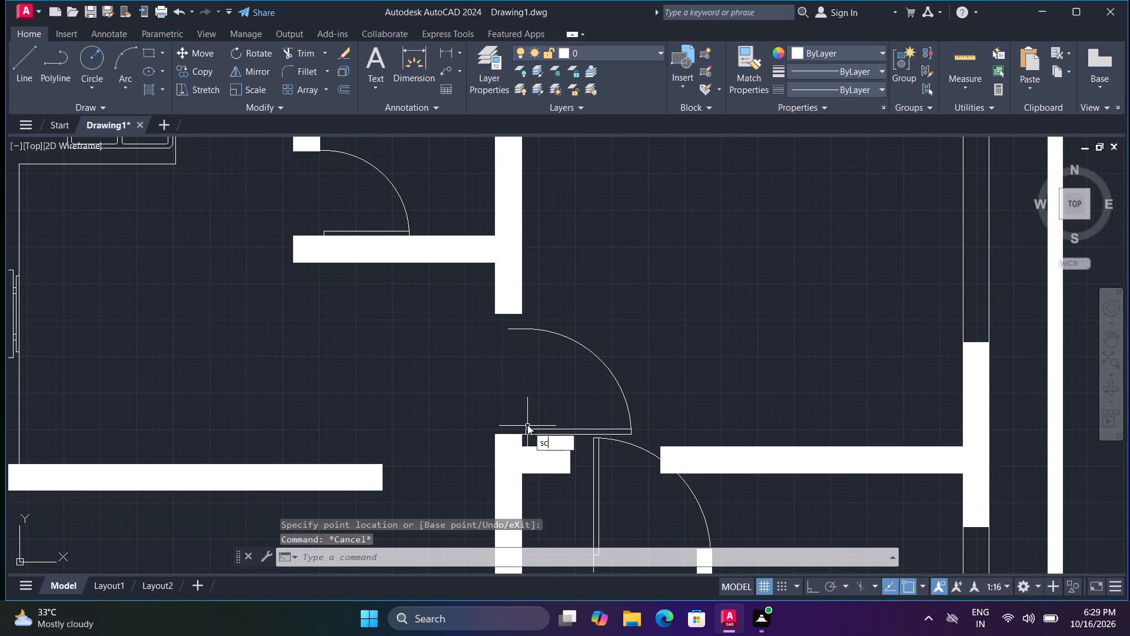
key("space")
left_click(532, 432)
key("space")
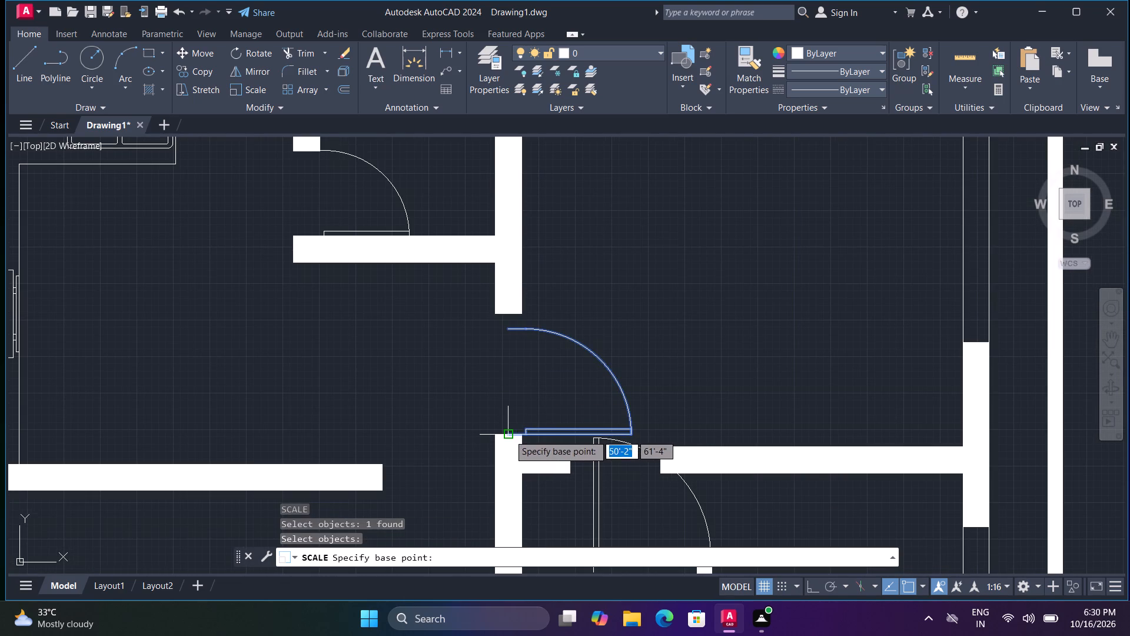
left_click(509, 434)
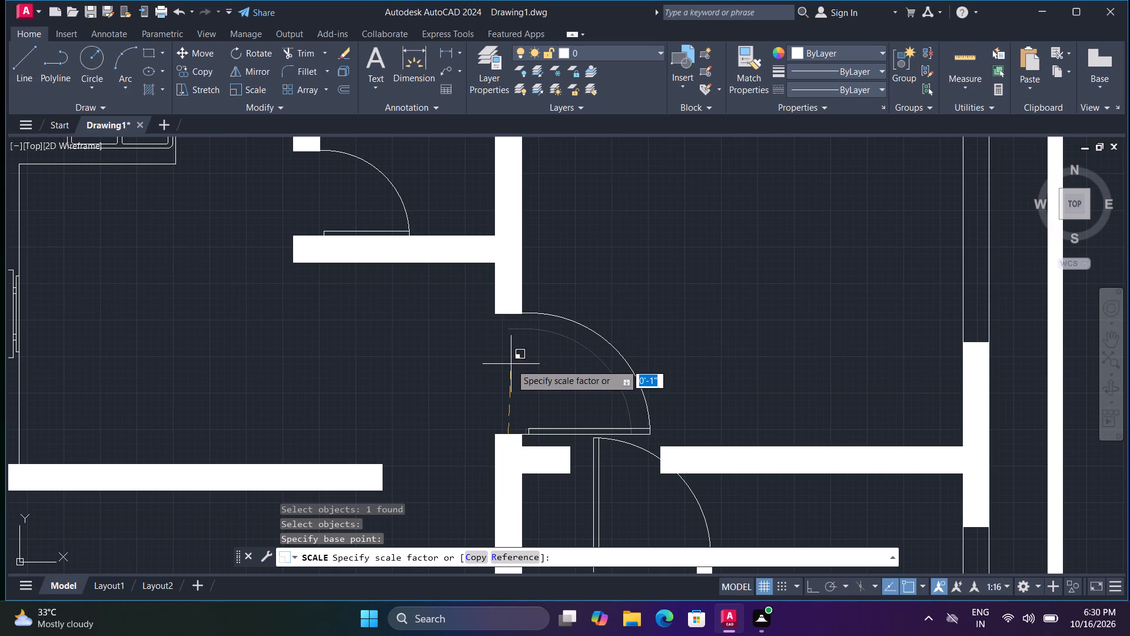
scroll(511, 364, "up", 2)
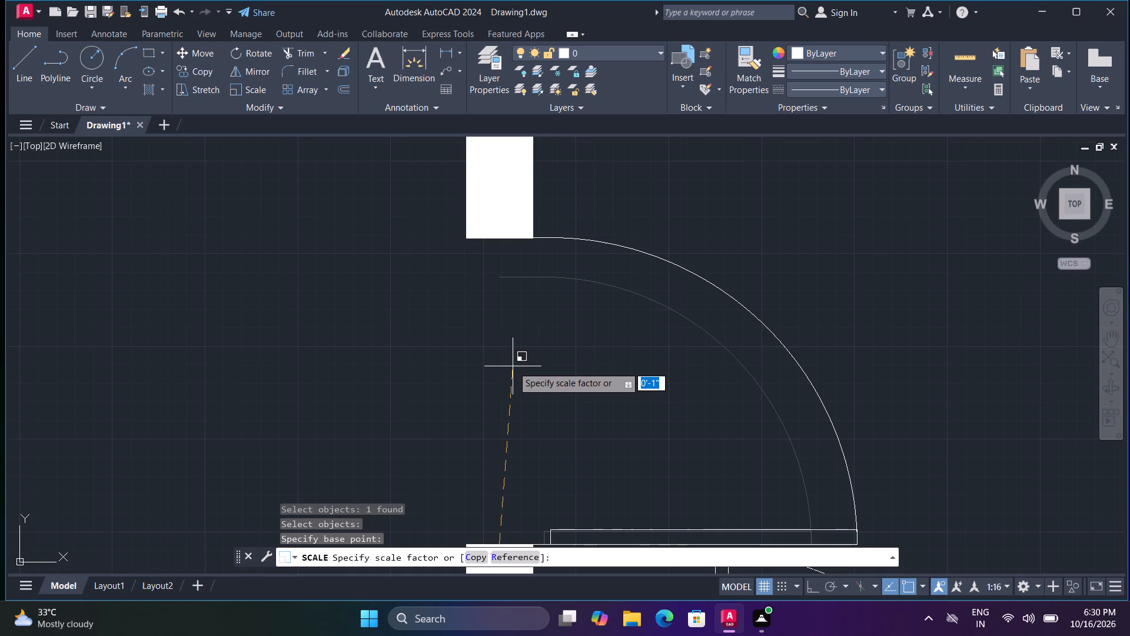
left_click(513, 366)
With ortho on, rotate the door below the north bedroom 180° about its hinge end.
scroll(518, 376, "down", 1)
middle_click_drag(554, 406, 514, 267)
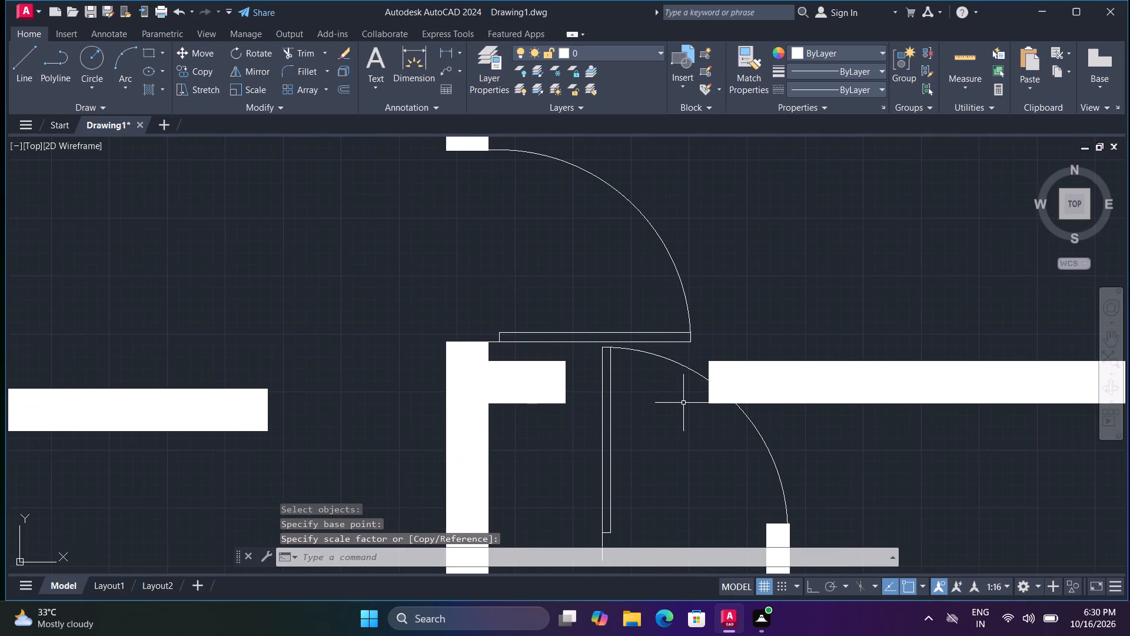
middle_click_drag(677, 405, 587, 328)
key("r")
key("o")
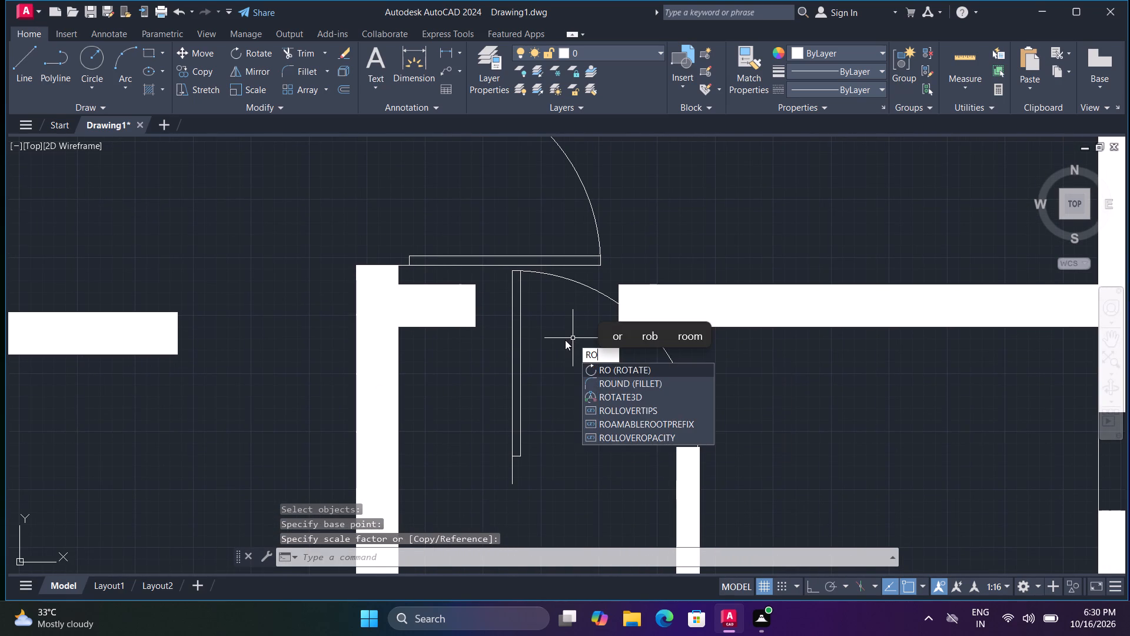
key("space")
left_click(520, 396)
key("space")
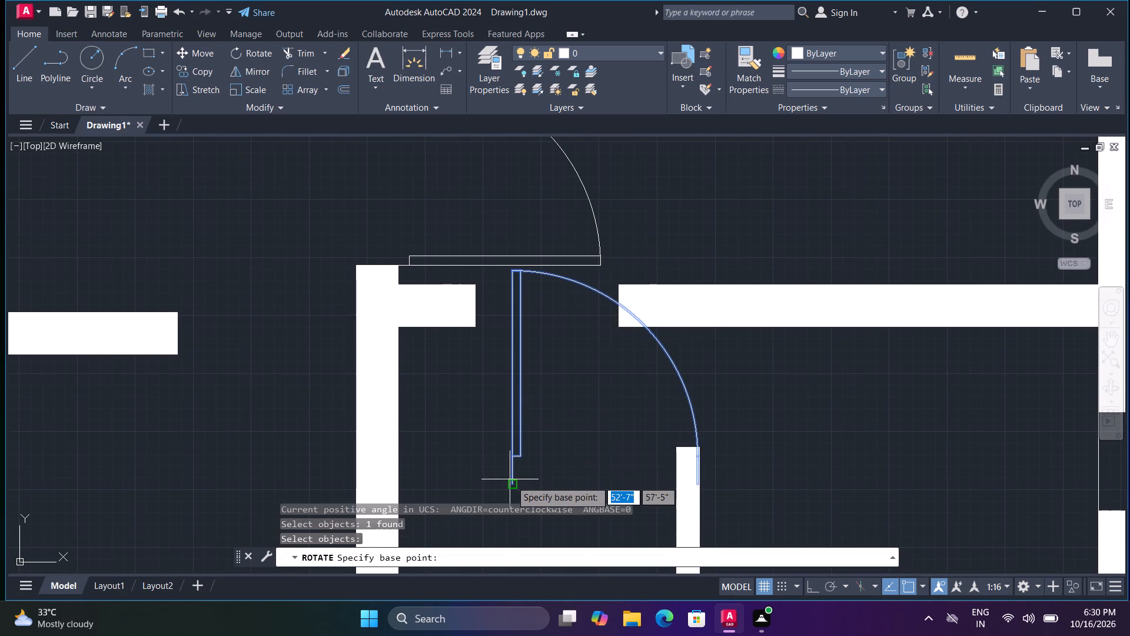
left_click(516, 484)
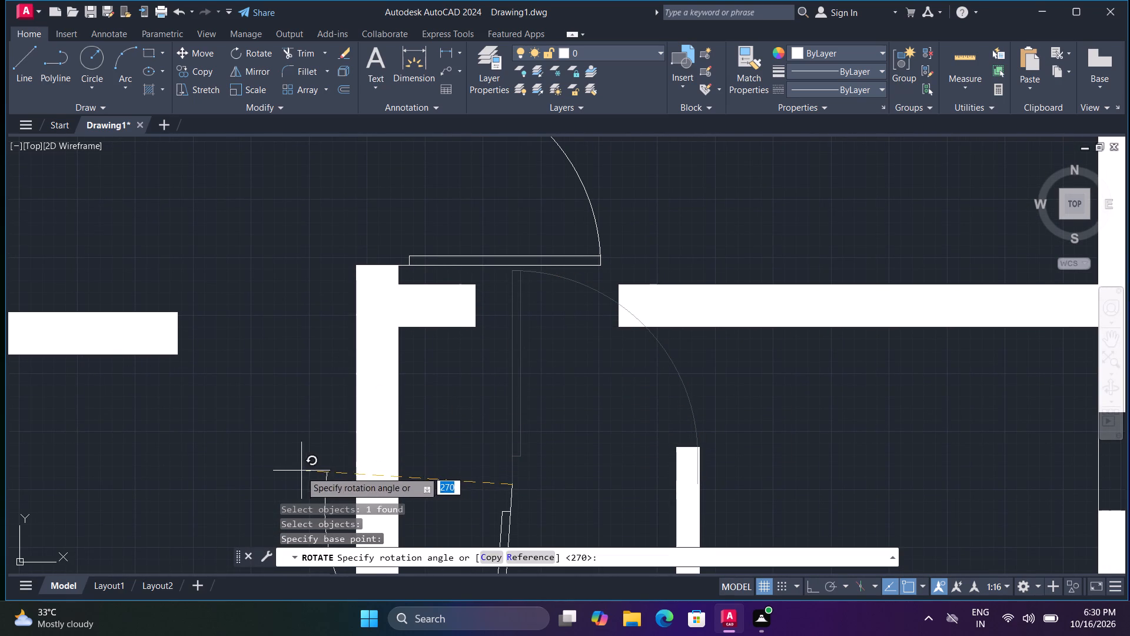
key("F8")
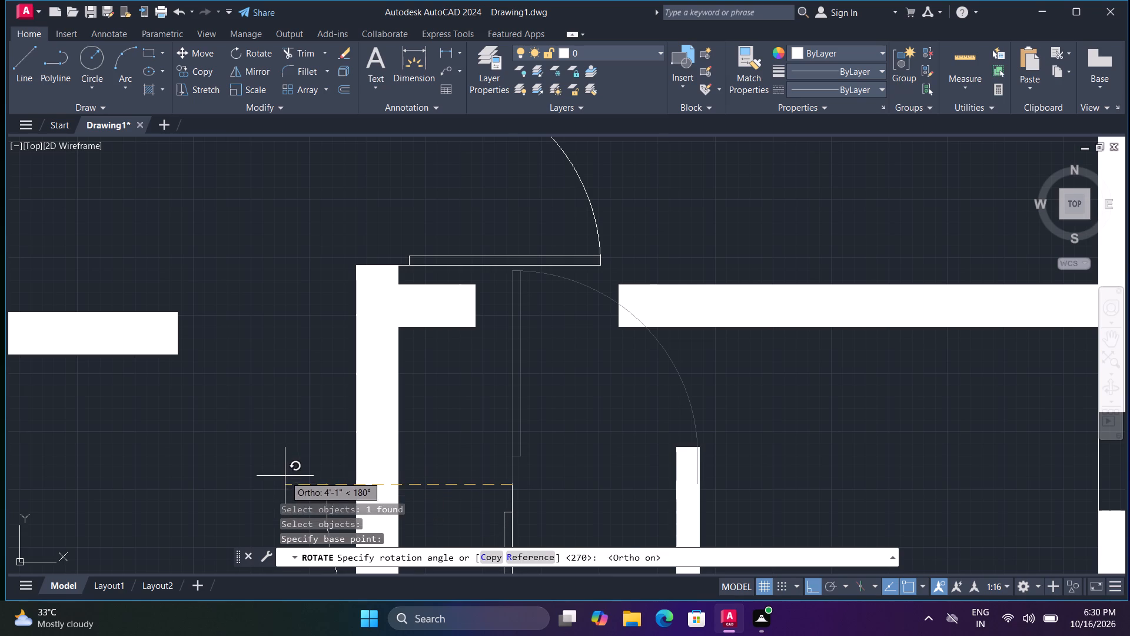
left_click(285, 476)
Flip the rotated door horizontally so its leaf lies on the west side and its arc swings east.
middle_click_drag(501, 491, 468, 378)
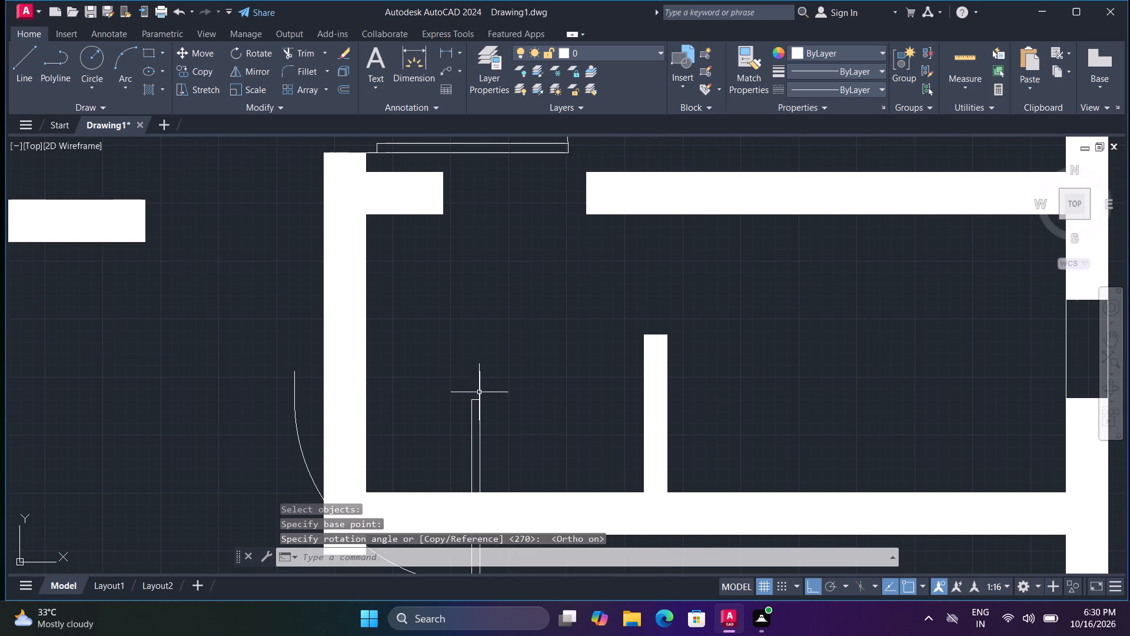
left_click(477, 431)
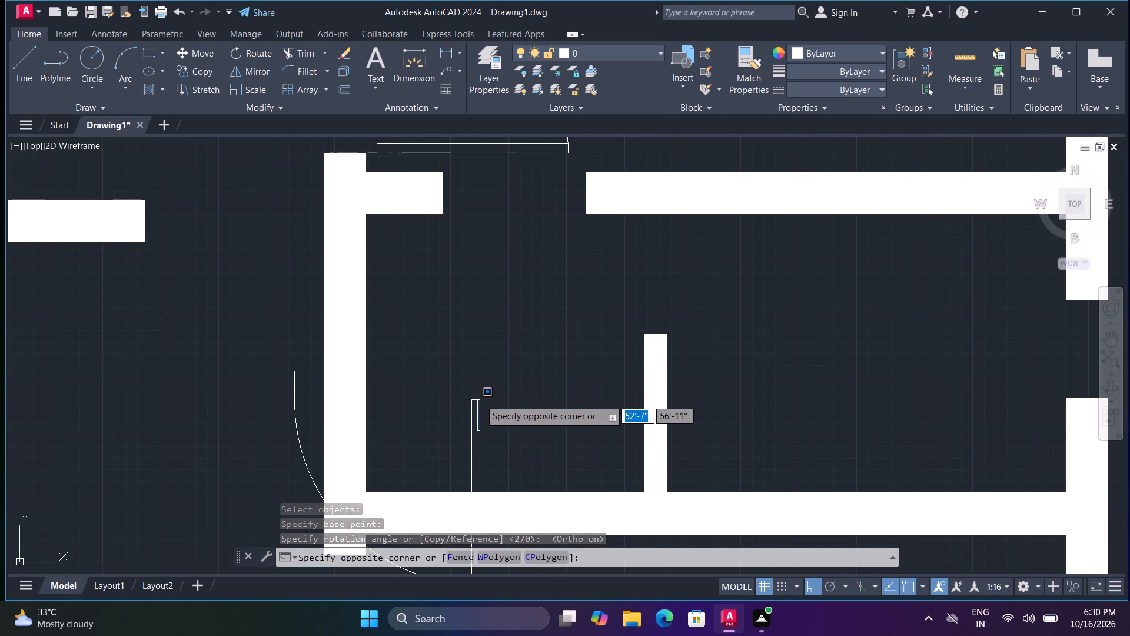
left_click(479, 398)
left_click(478, 406)
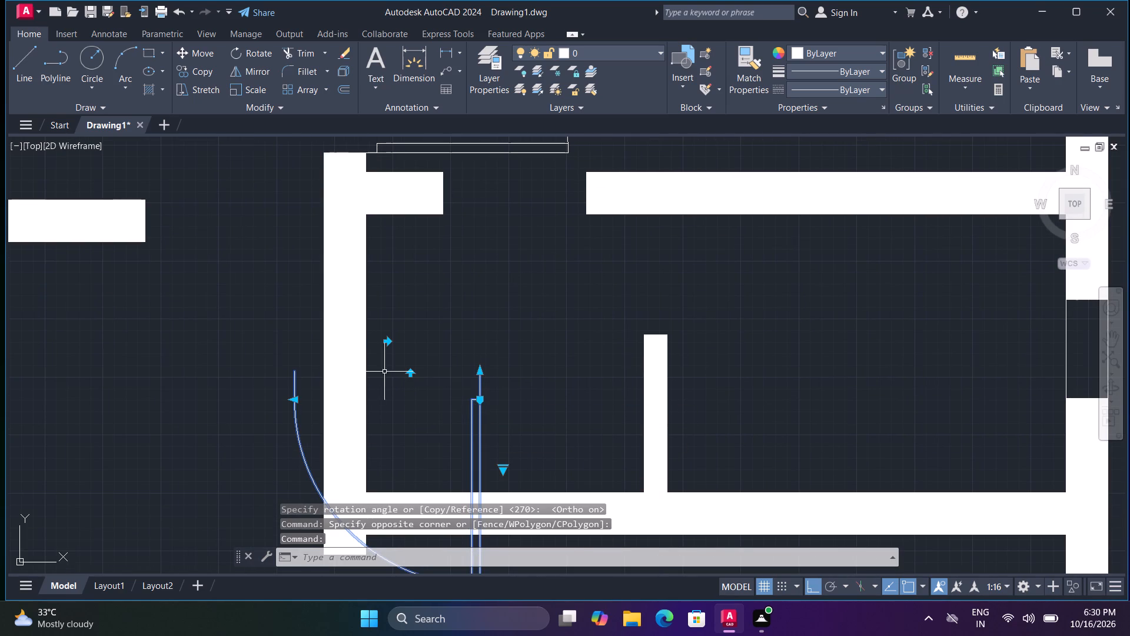
left_click(389, 341)
key("b")
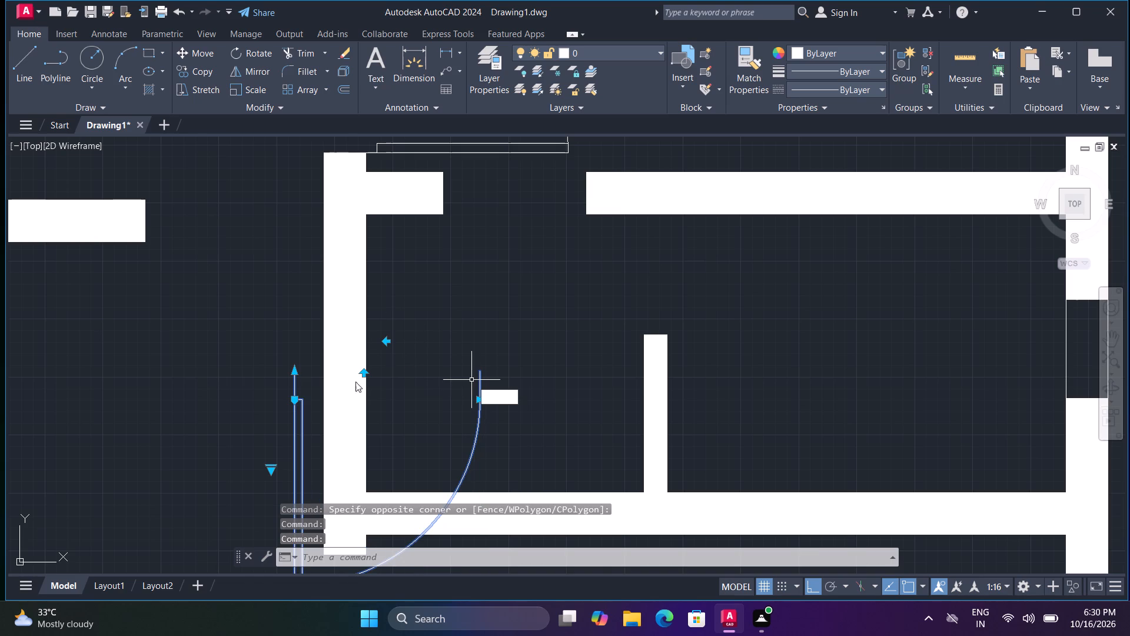
key("Escape")
Move the flipped door by its hinge end to the middle of the wall end west of the small room's north opening.
type("m")
key("space")
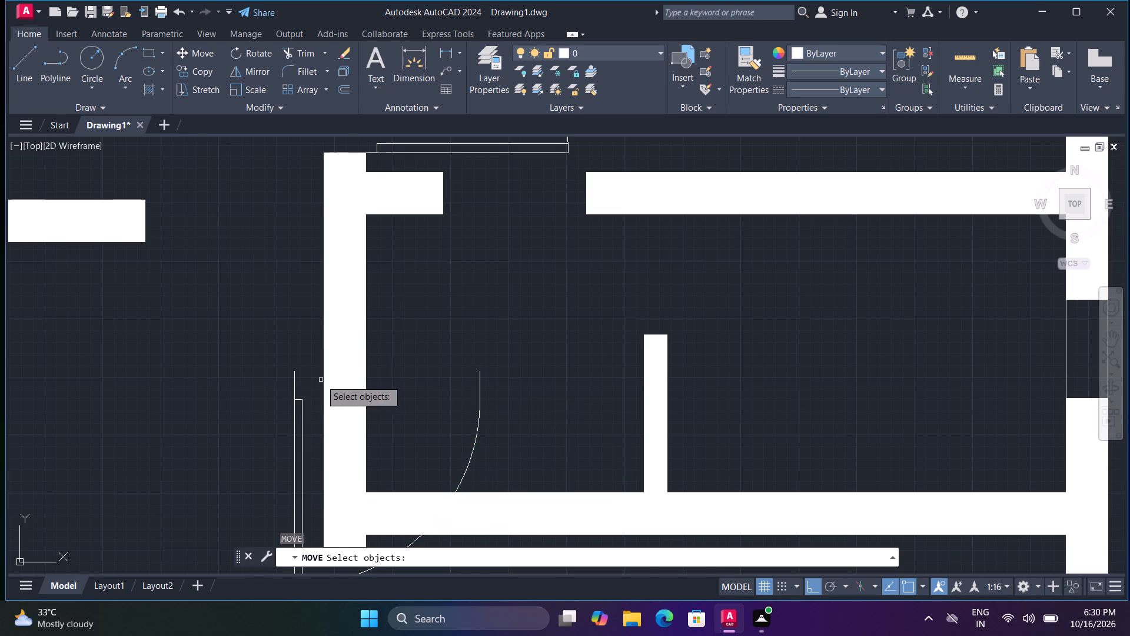
left_click(301, 408)
key("space")
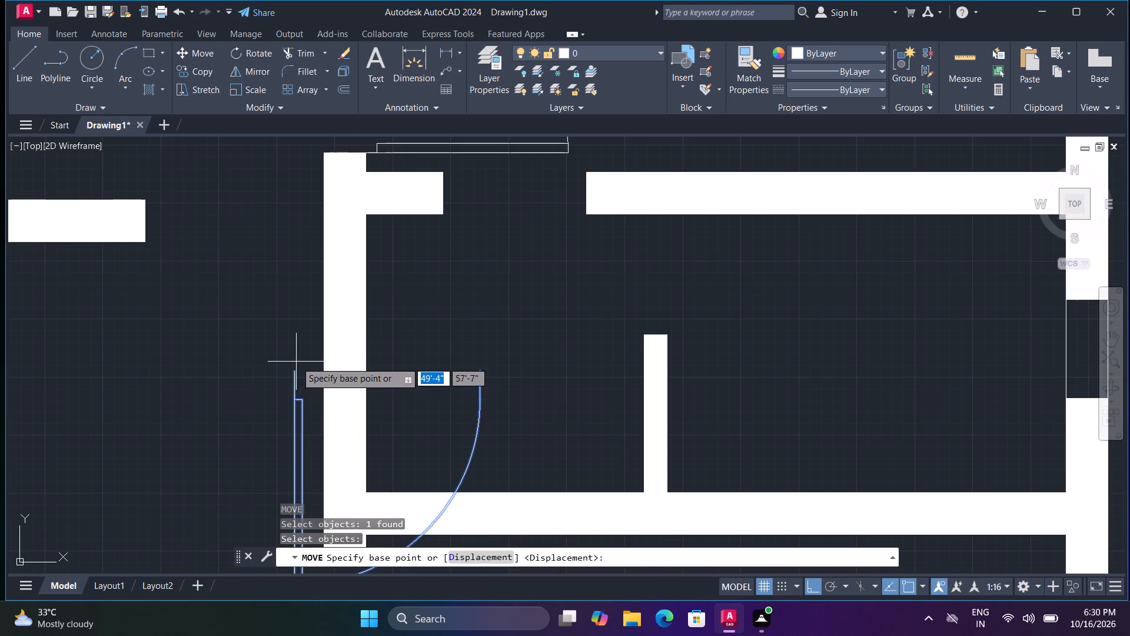
left_click(295, 367)
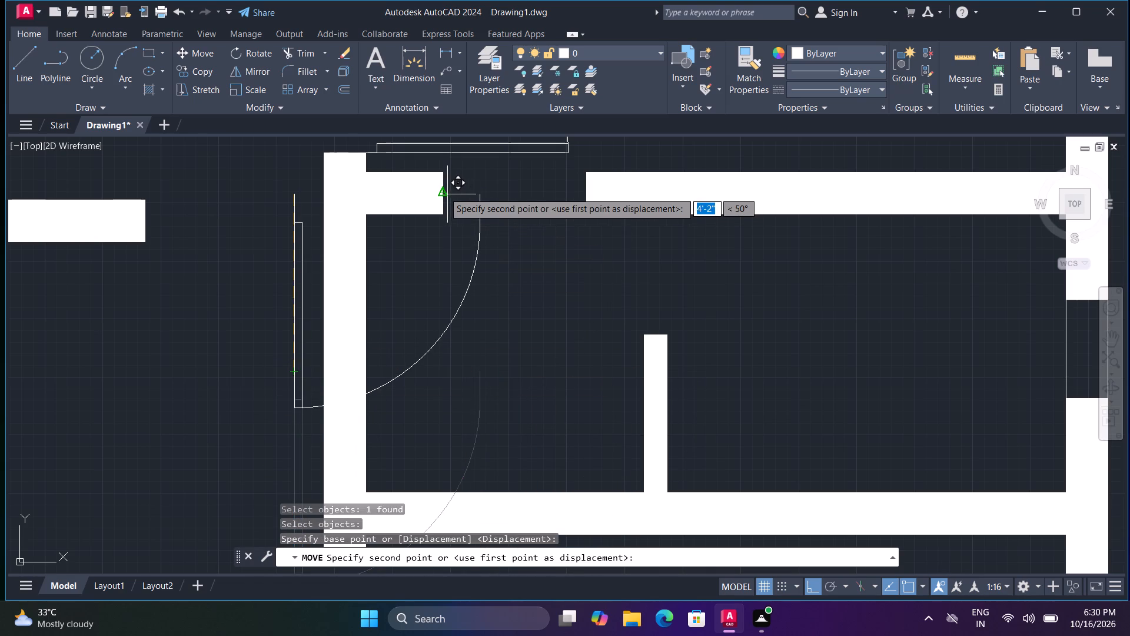
left_click(443, 191)
Shorten the small room door's width so its arc end stays just within the opening in the north wall.
scroll(466, 216, "up", 1)
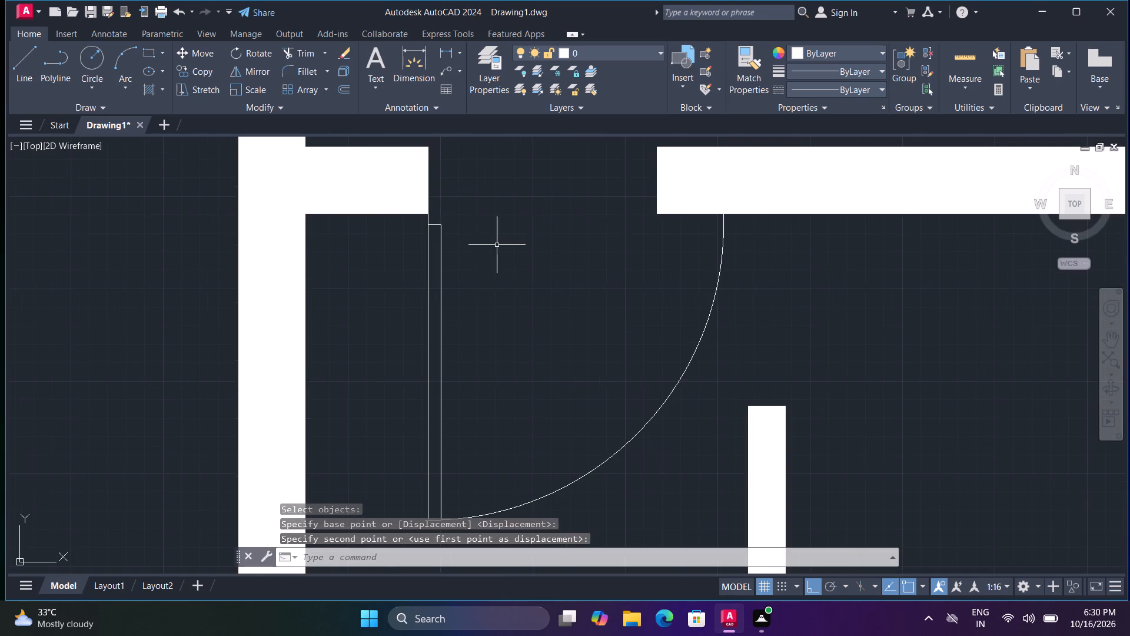
scroll(535, 249, "down", 1)
middle_click_drag(536, 249, 498, 266)
left_click(617, 266)
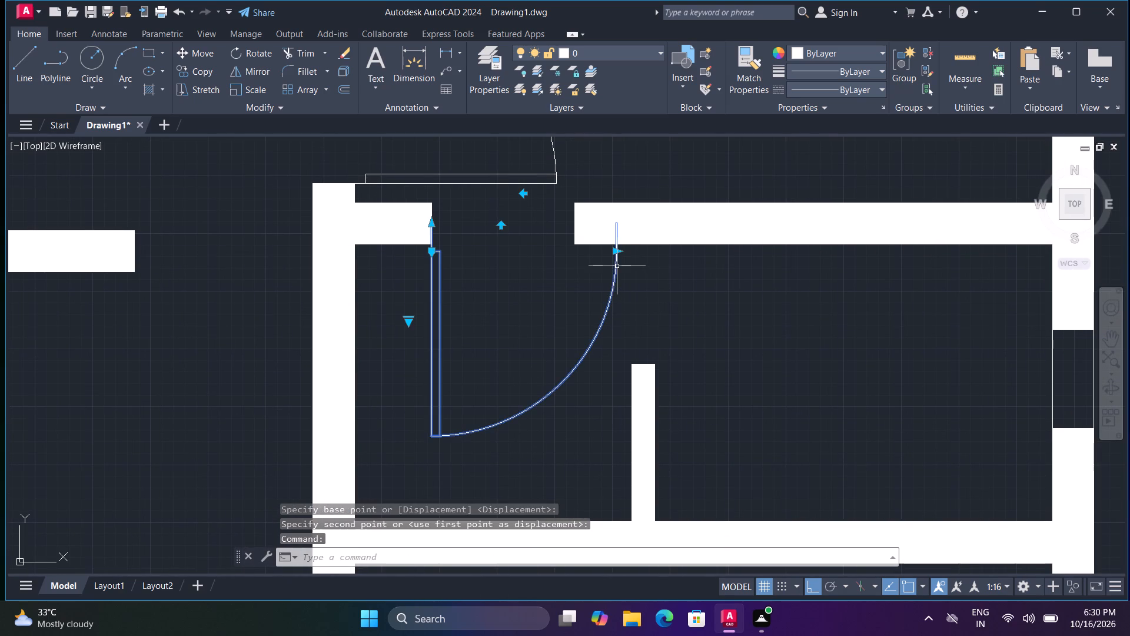
left_click(613, 251)
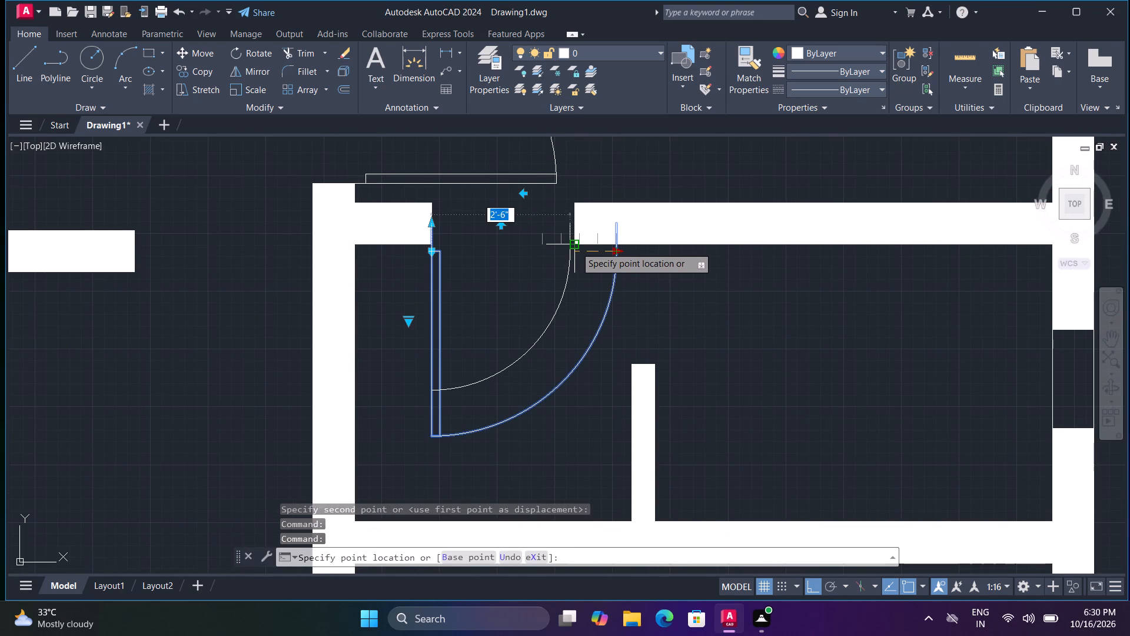
left_click(576, 247)
scroll(583, 278, "up", 1)
left_click(558, 234)
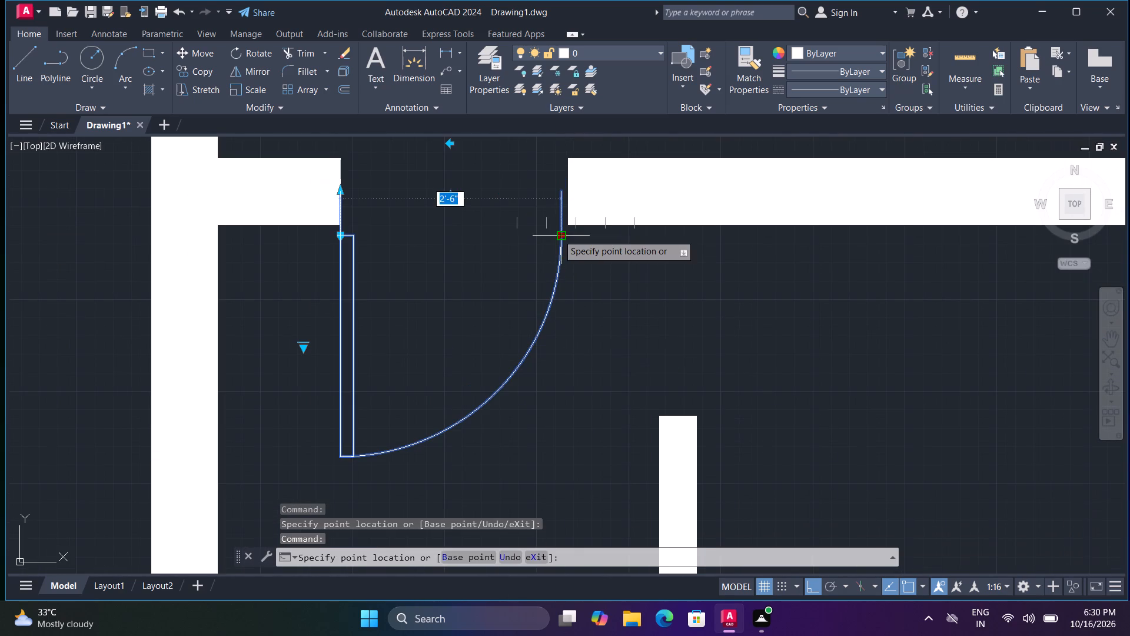
left_click(551, 234)
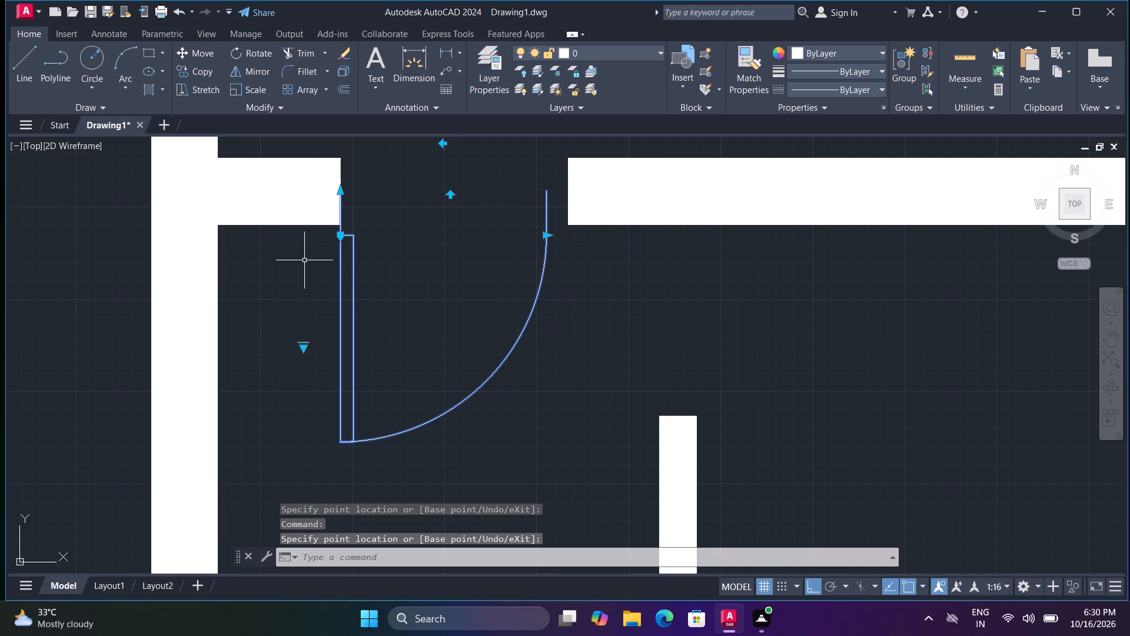
Scale the small room door up about its hinge end until its arc meets the wall end east of the opening.
key("s")
key("c")
key("space")
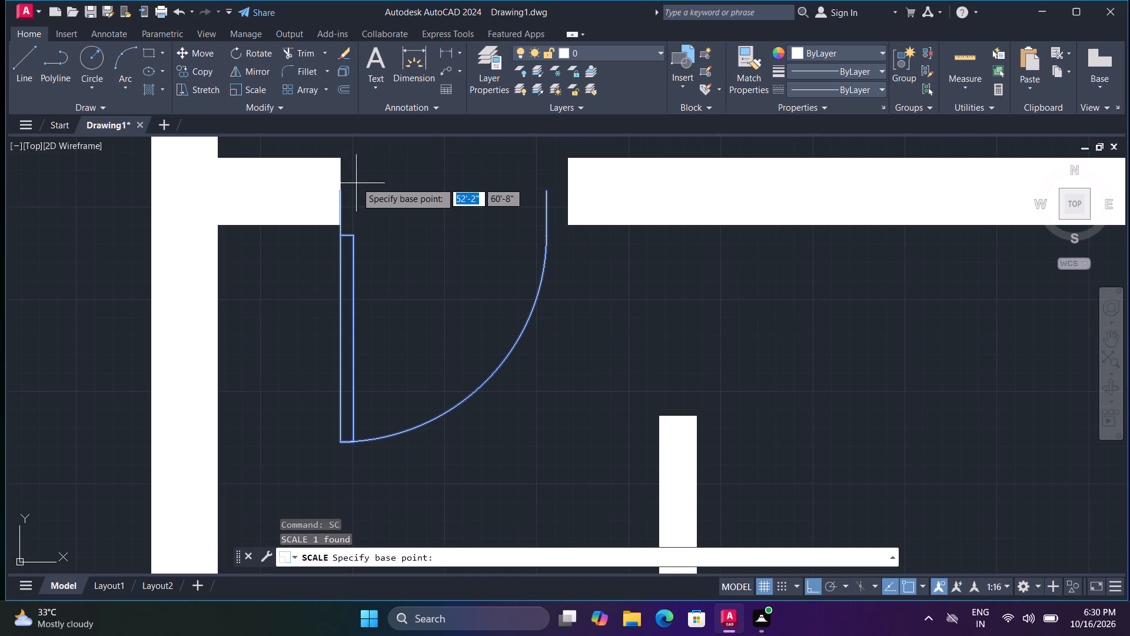
left_click(344, 190)
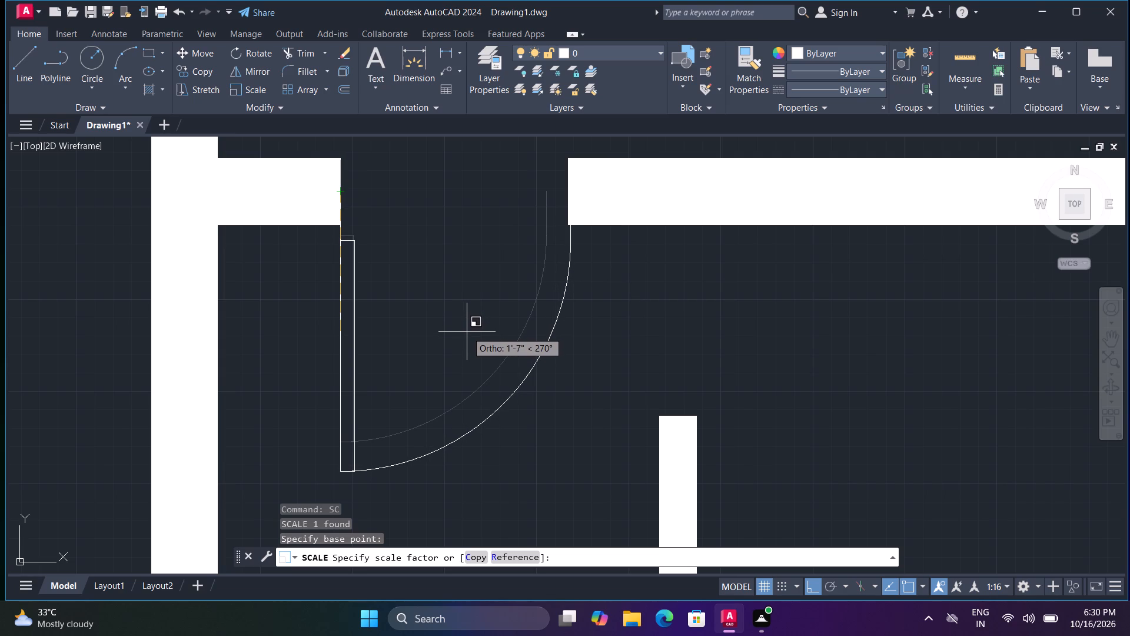
scroll(466, 331, "up", 2)
middle_click_drag(500, 304, 404, 455)
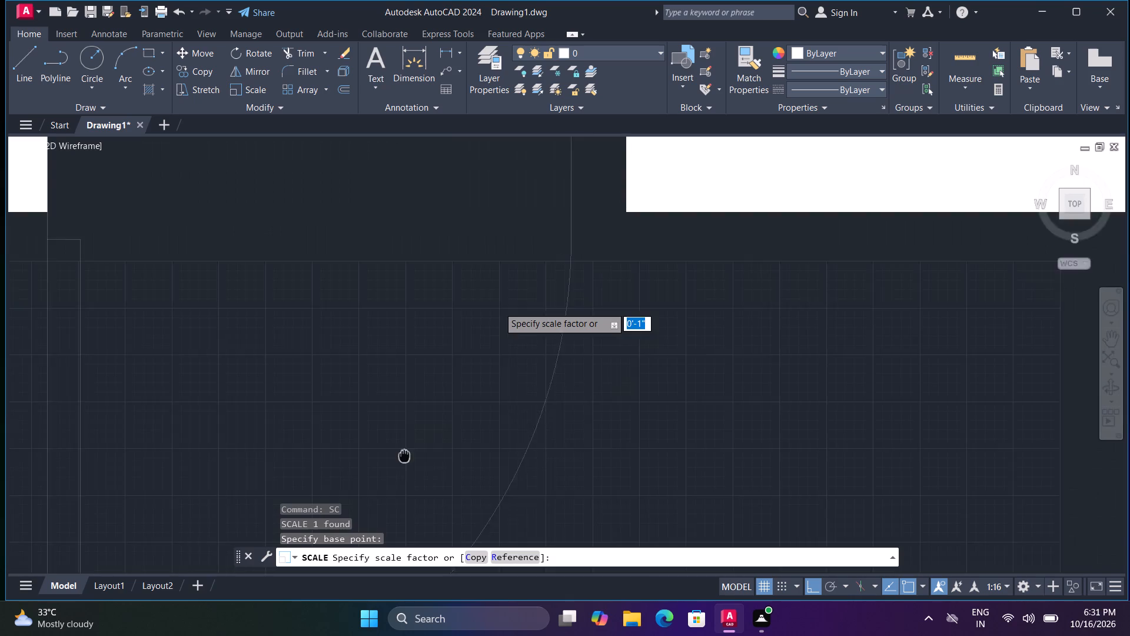
middle_click_drag(404, 455, 230, 635)
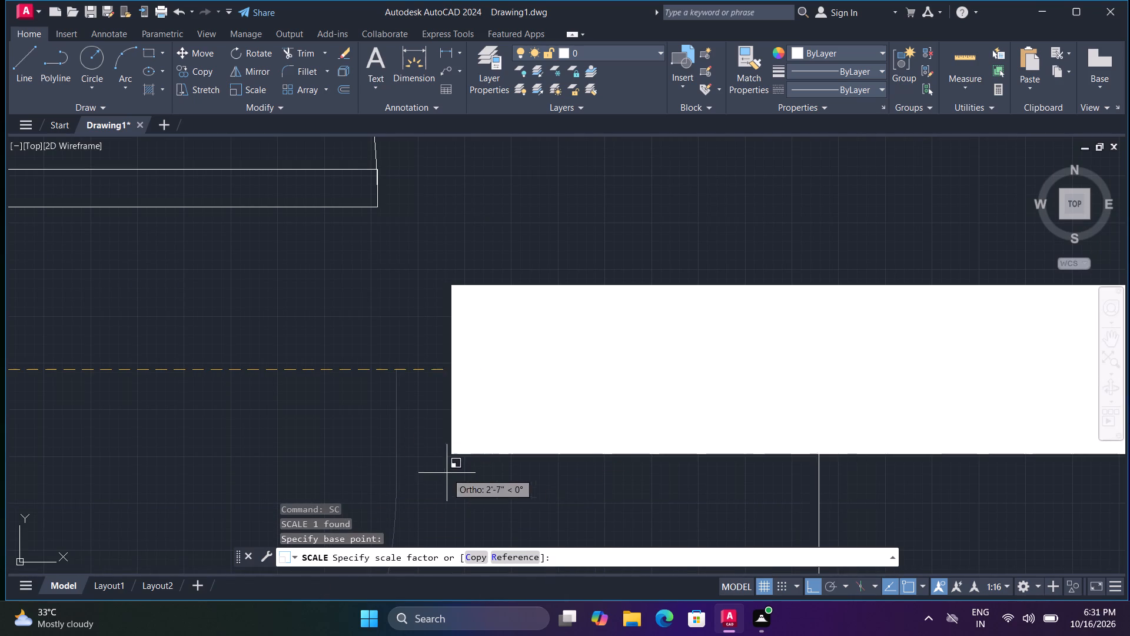
left_click(224, 426)
Rotate the northern of the two loose doors in the south bedroom a quarter turn clockwise about its hinge end.
scroll(224, 426, "down", 3)
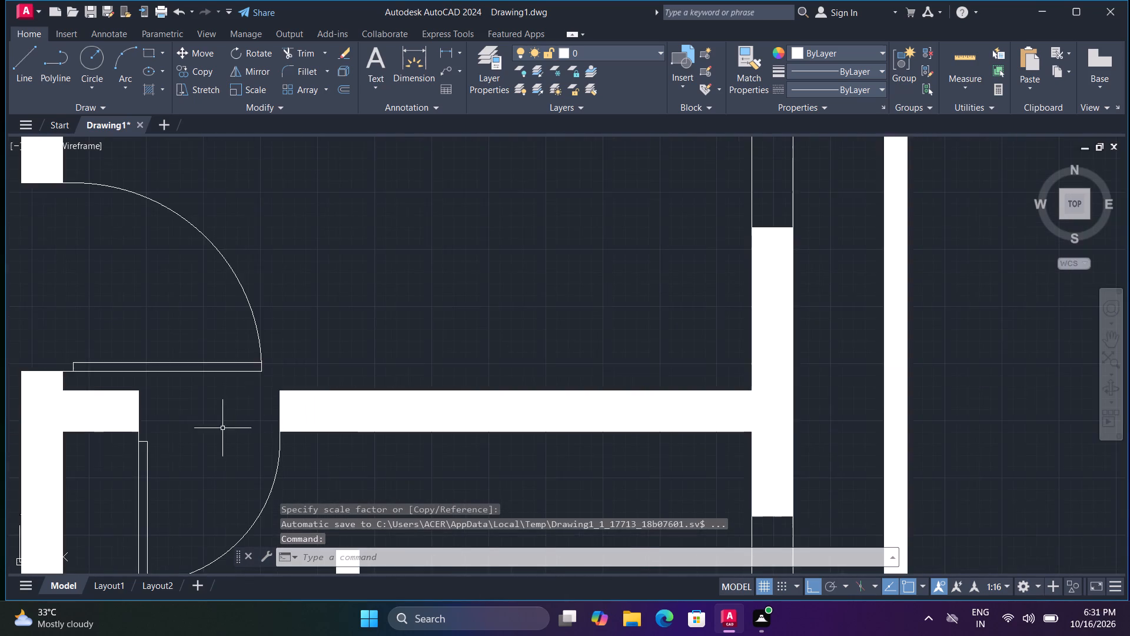
scroll(222, 428, "down", 1)
middle_click_drag(221, 431, 228, 230)
scroll(244, 313, "down", 2)
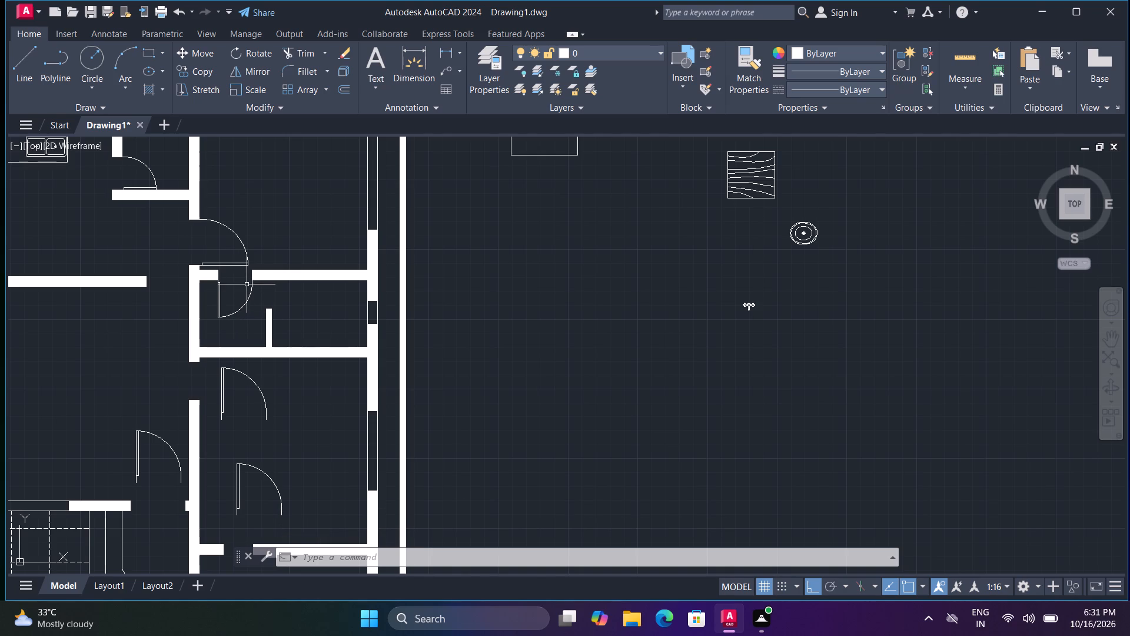
middle_click_drag(261, 306, 259, 218)
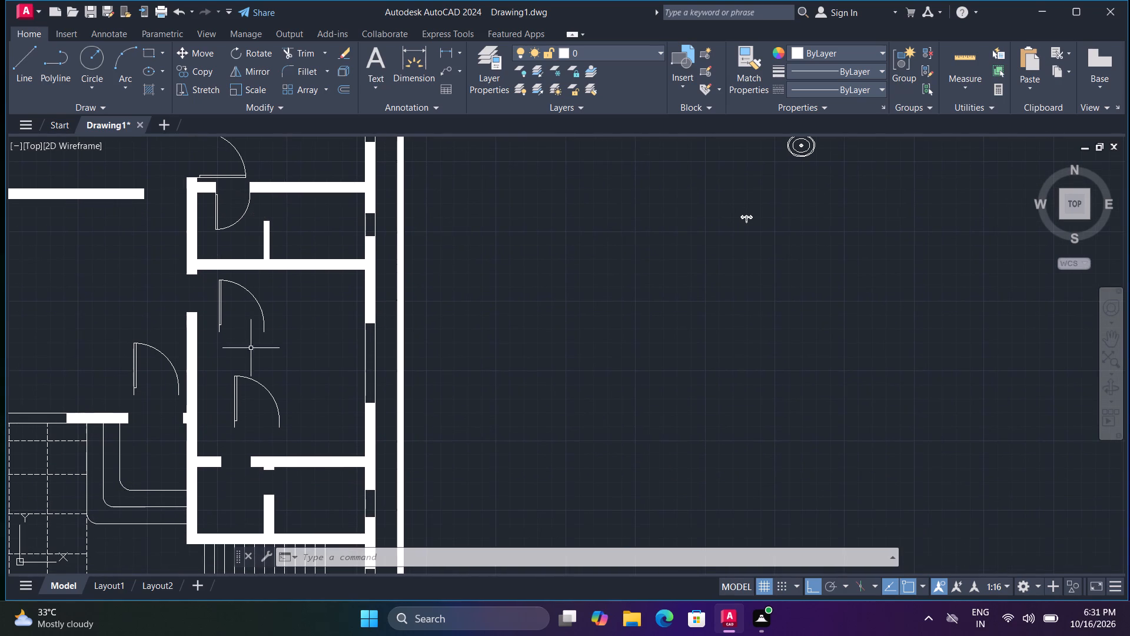
left_click(220, 295)
key("r")
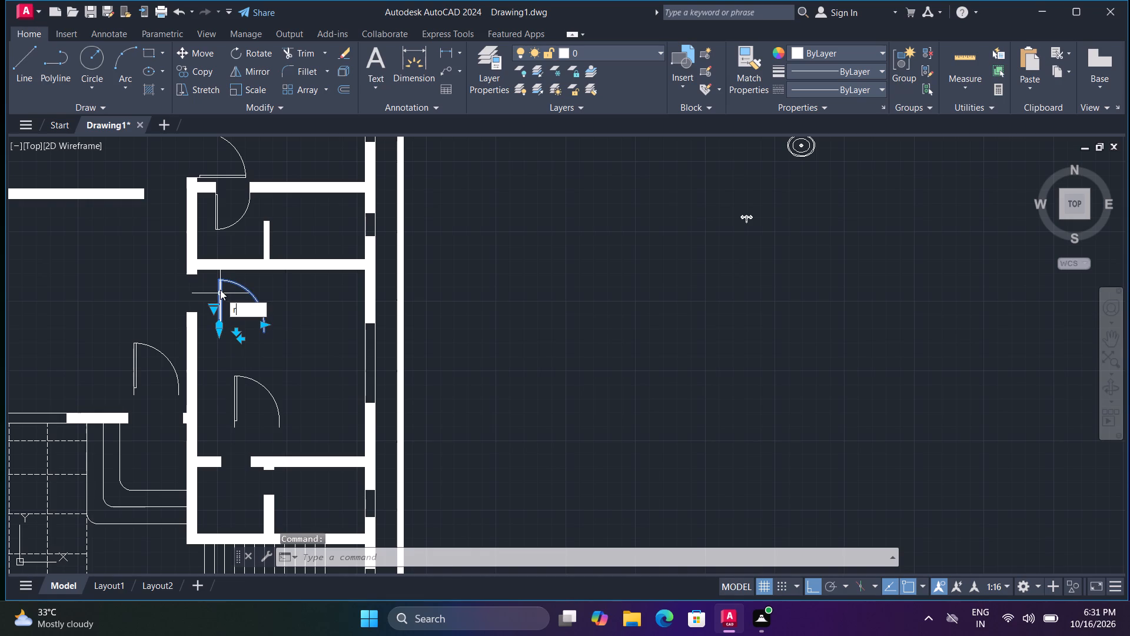
type("o")
key("space")
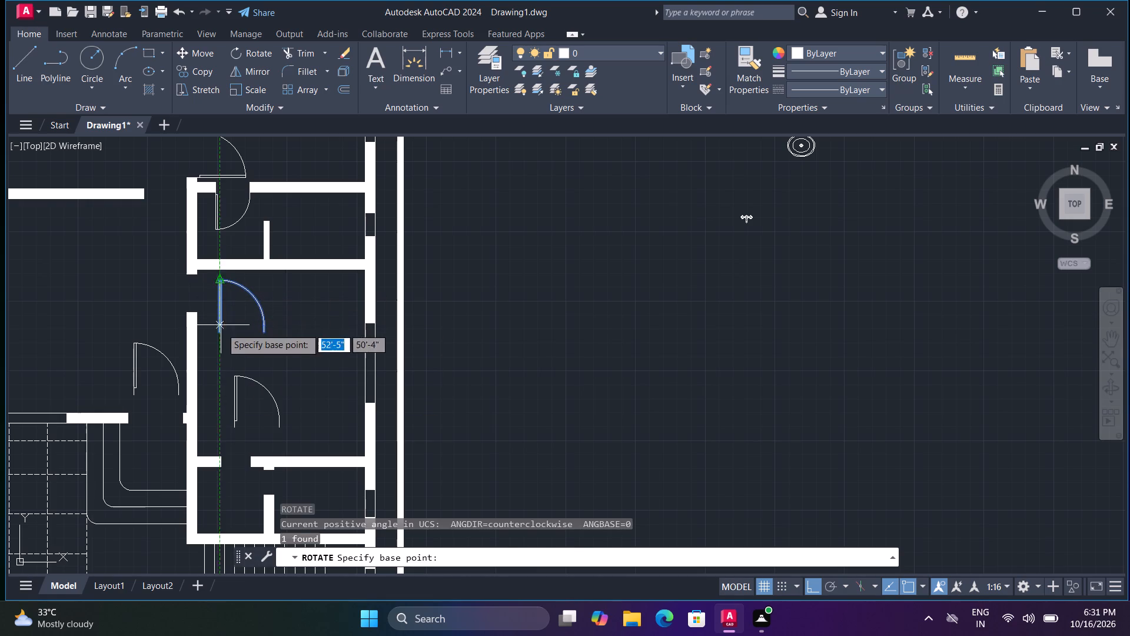
left_click(219, 330)
left_click(217, 408)
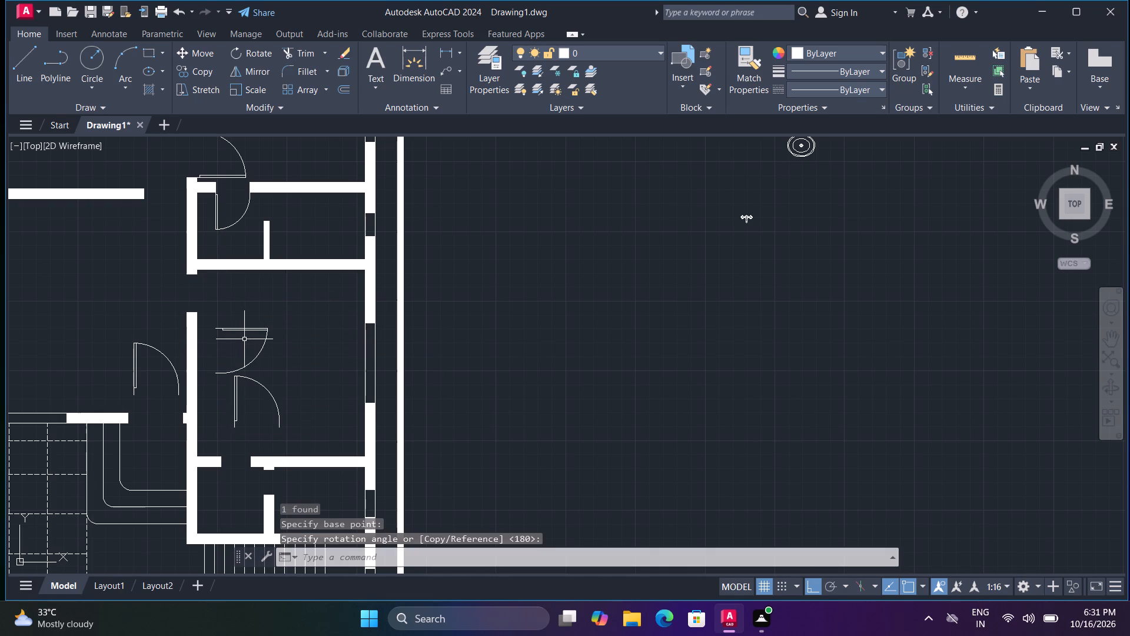
Move the rotated south bedroom door by its hinge end to the middle of the wall end north of the west opening.
key("m")
key("space")
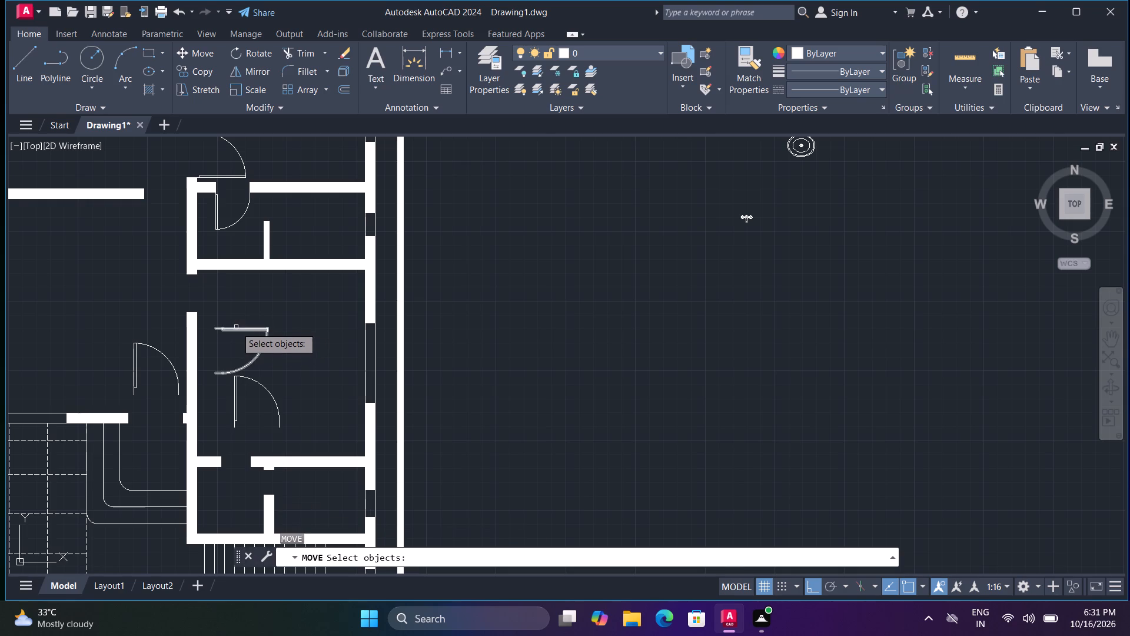
left_click(236, 329)
key("space")
left_click(214, 326)
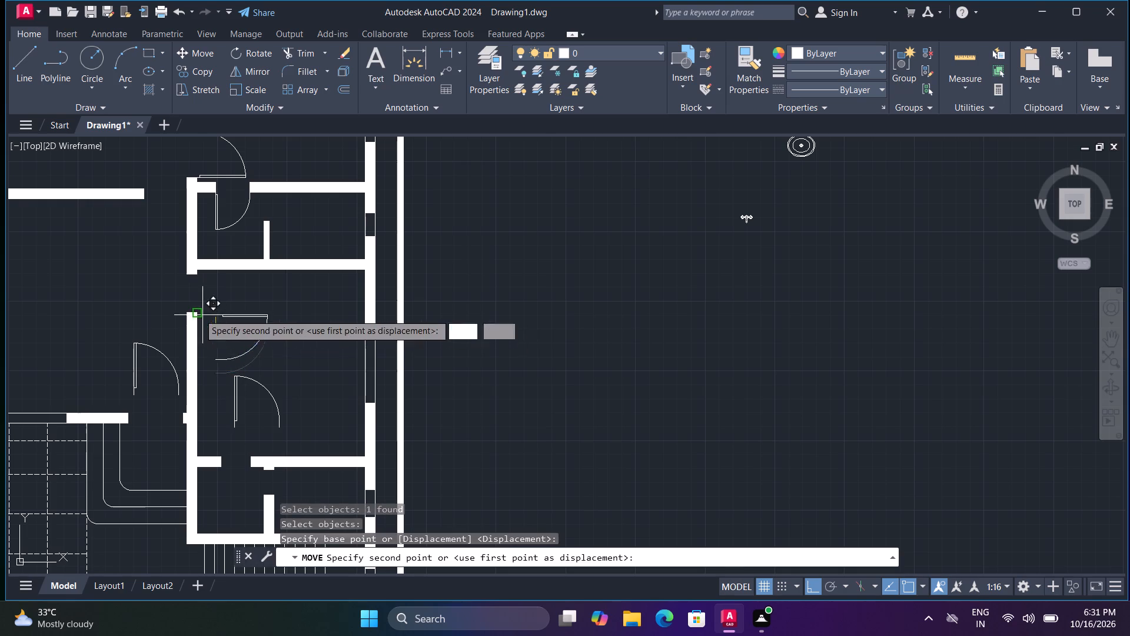
scroll(182, 290, "up", 3)
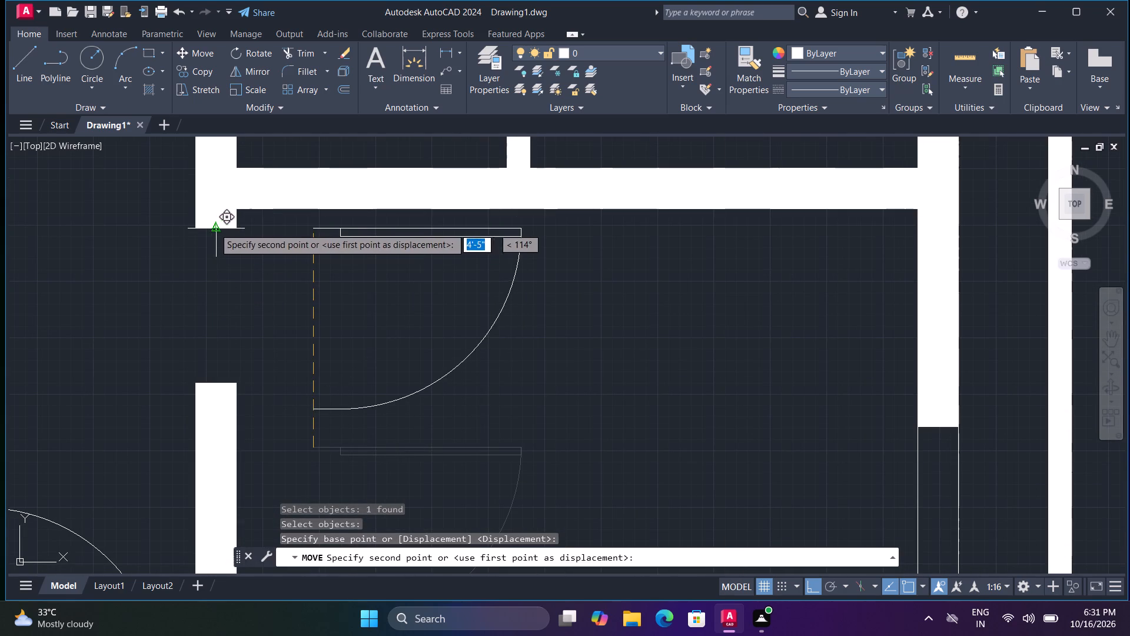
left_click(215, 228)
Shorten the south bedroom door's width so its arc end stays just within the opening in the west wall.
left_click(268, 406)
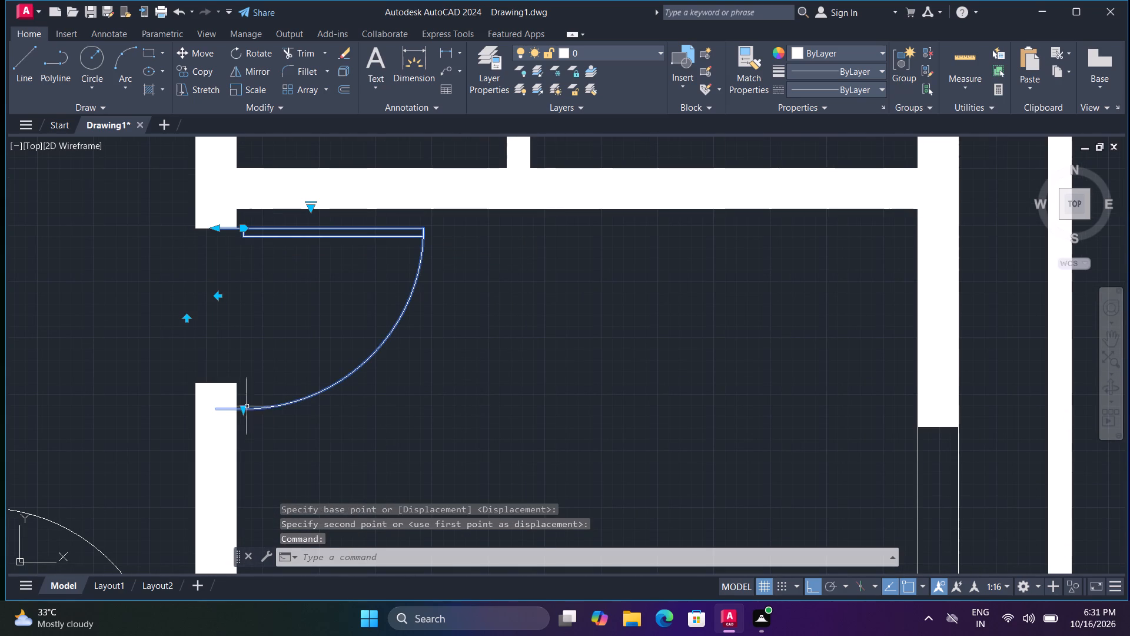
left_click(243, 411)
left_click(234, 386)
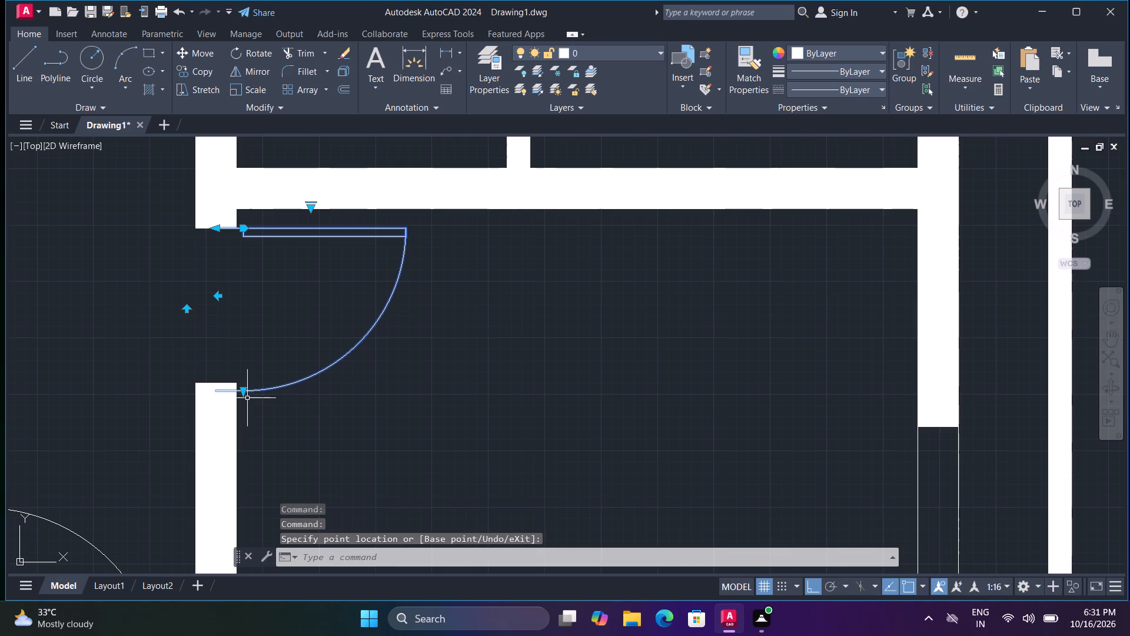
left_click(243, 393)
left_click(239, 373)
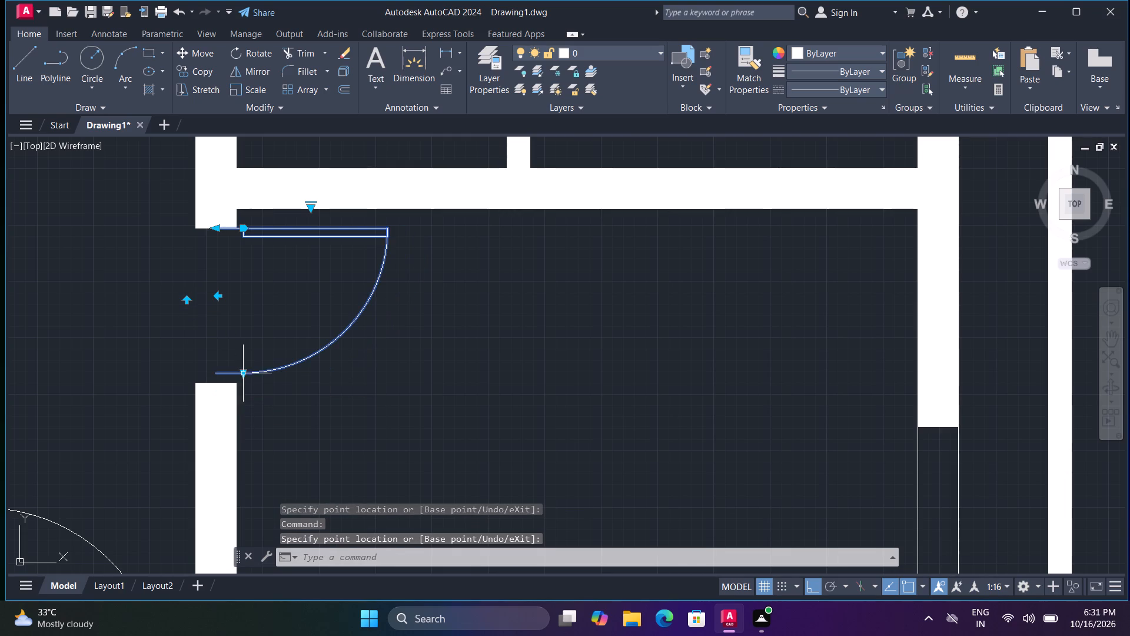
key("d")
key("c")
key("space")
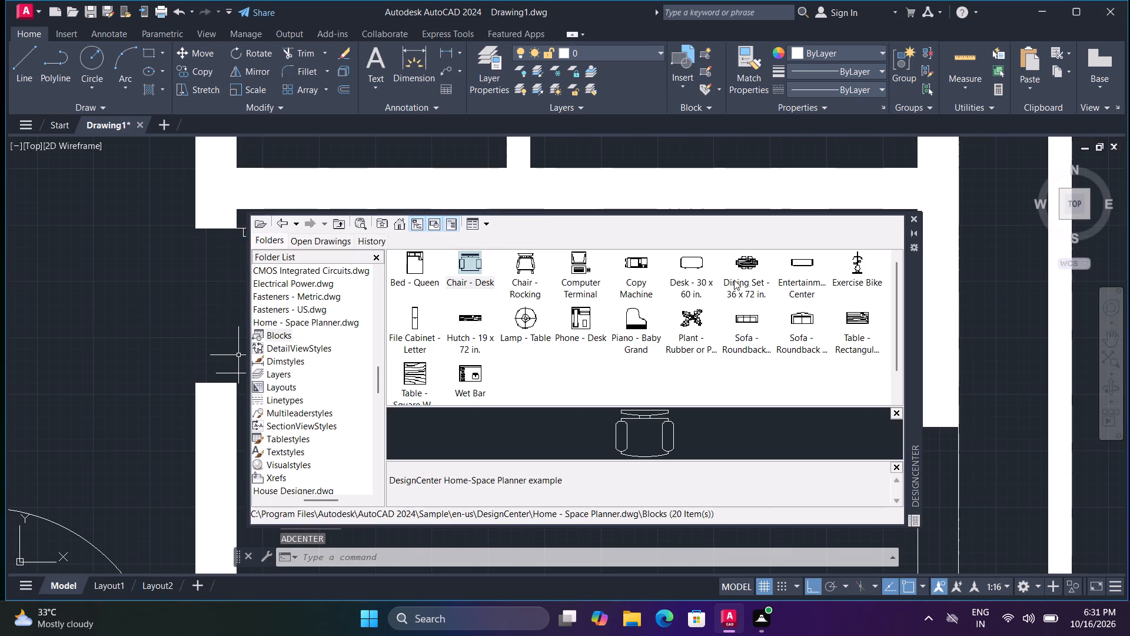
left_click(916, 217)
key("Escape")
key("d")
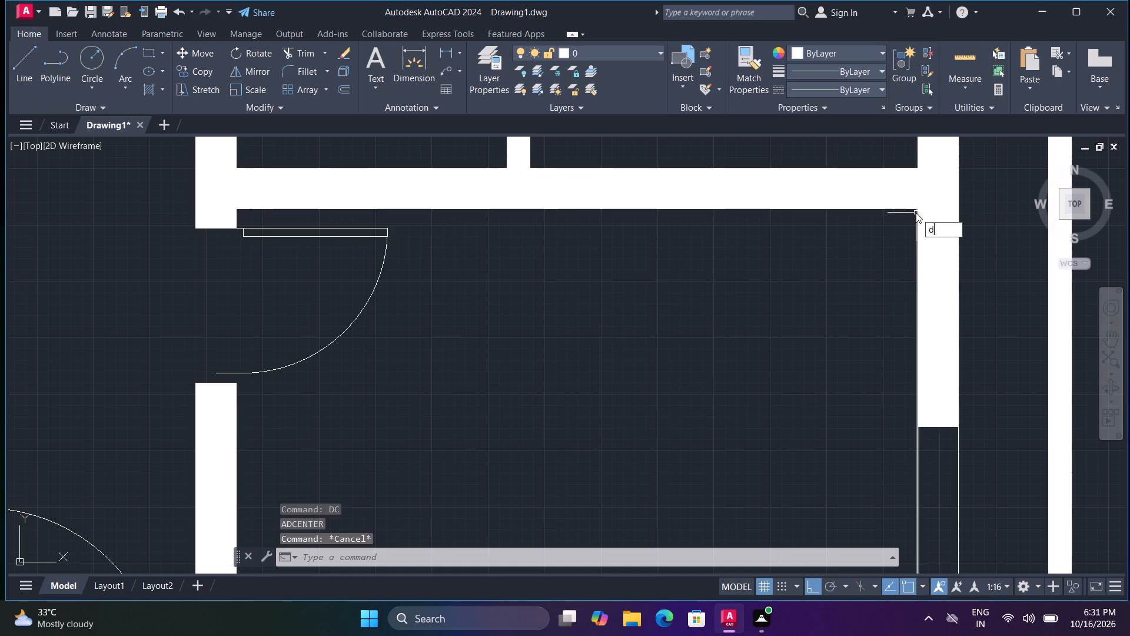
Scale the south bedroom door up about its hinge end until its arc meets the wall end south of the west opening.
key("Escape")
key("s")
key("c")
key("space")
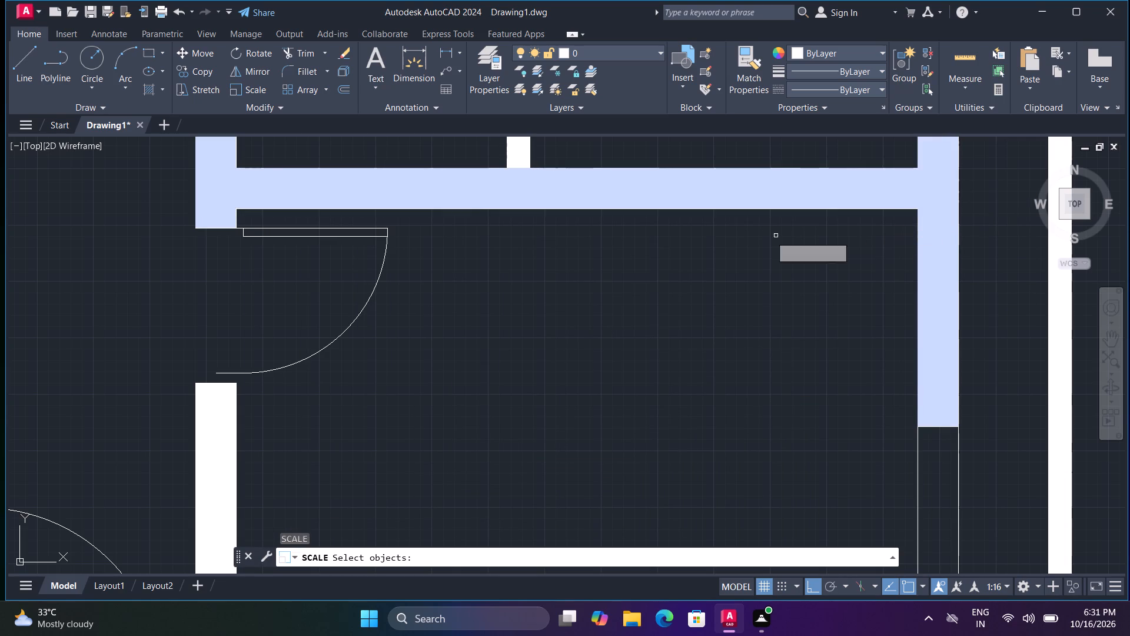
left_click(225, 373)
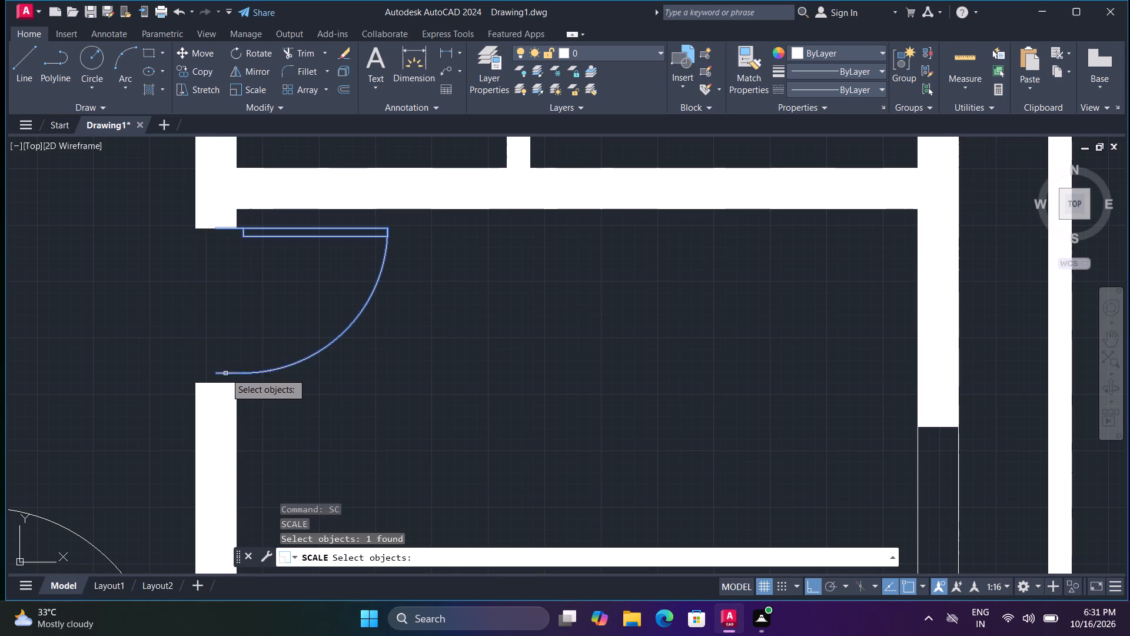
key("space")
left_click(215, 230)
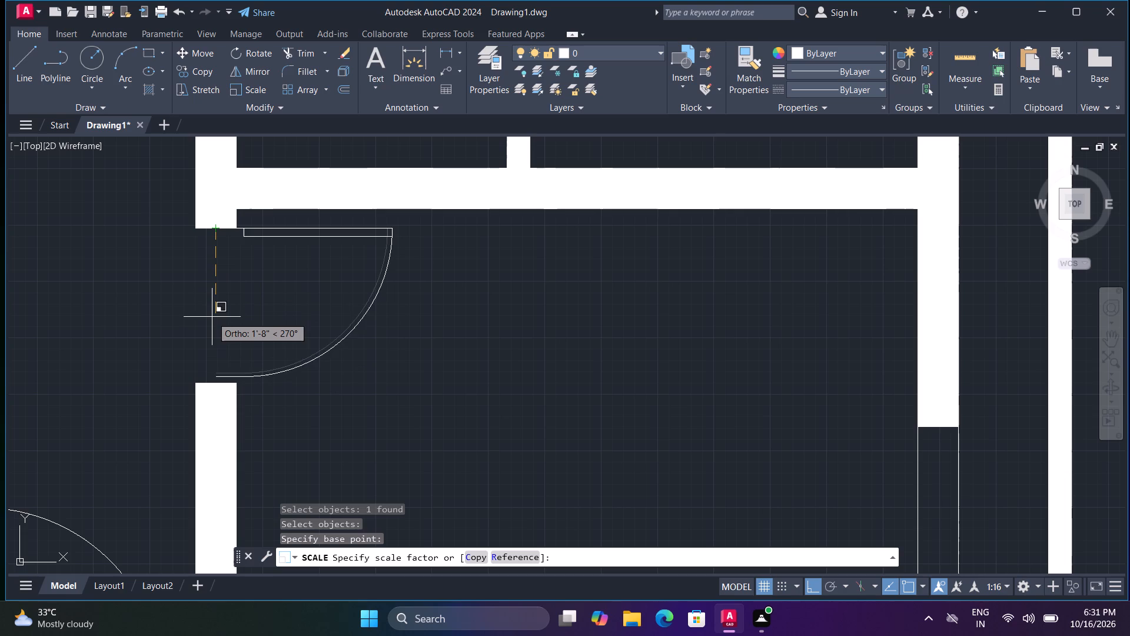
scroll(215, 318, "up", 2)
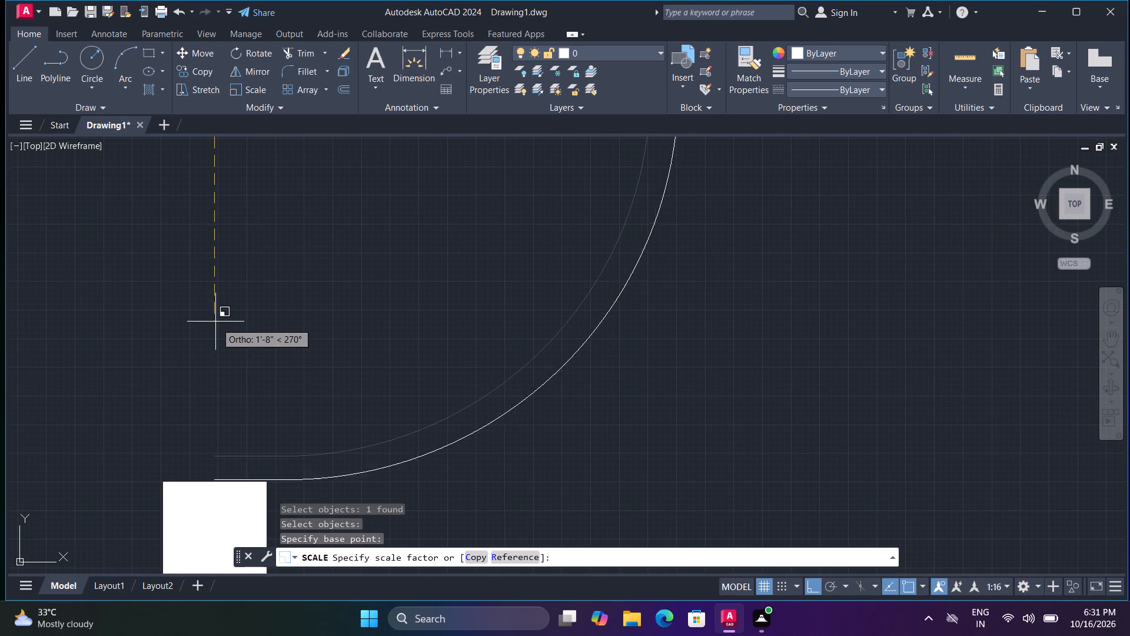
left_click(215, 323)
scroll(215, 323, "down", 2)
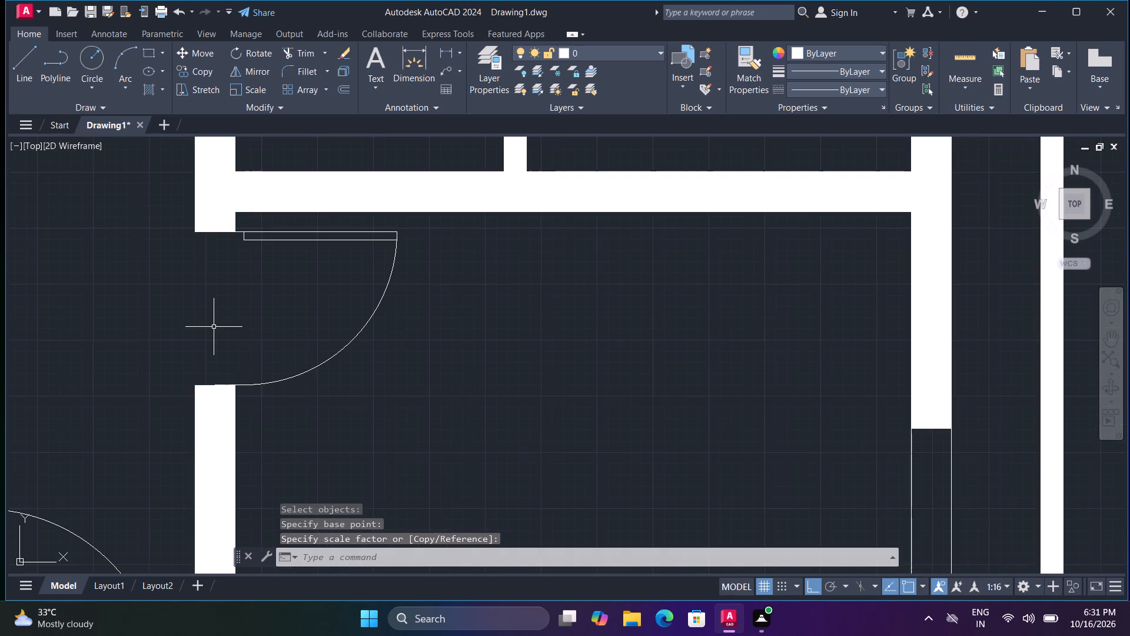
key("Escape")
Flip the remaining loose door in the south bedroom so that it swings south instead of north.
middle_click_drag(318, 360, 263, 151)
middle_click_drag(262, 142, 262, 137)
scroll(394, 344, "down", 2)
middle_click_drag(417, 375, 398, 269)
middle_click(394, 252)
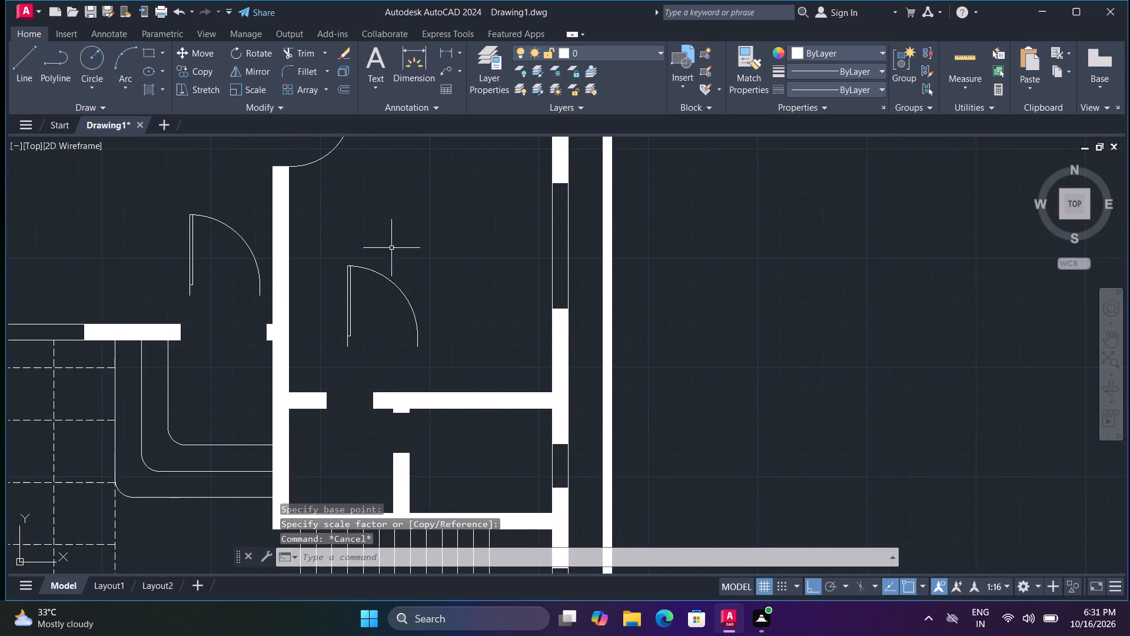
left_click(350, 279)
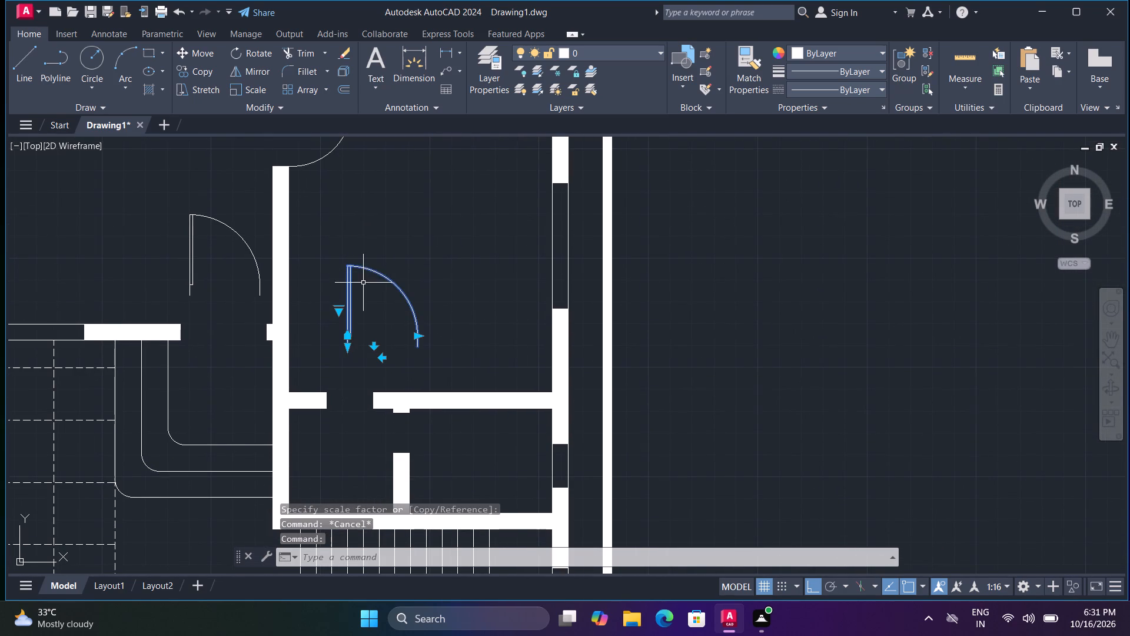
left_click(375, 347)
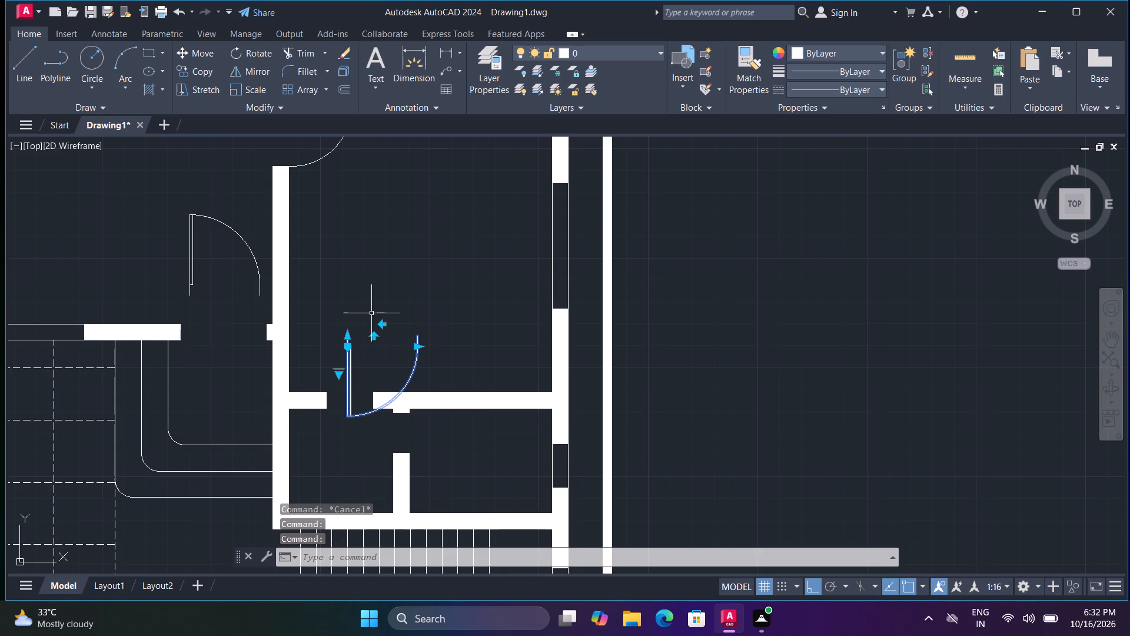
Move the flipped door by its hinge end to the middle of the wall end west of the opening in the bedroom's south wall.
middle_click_drag(372, 284, 381, 188)
middle_click(381, 187)
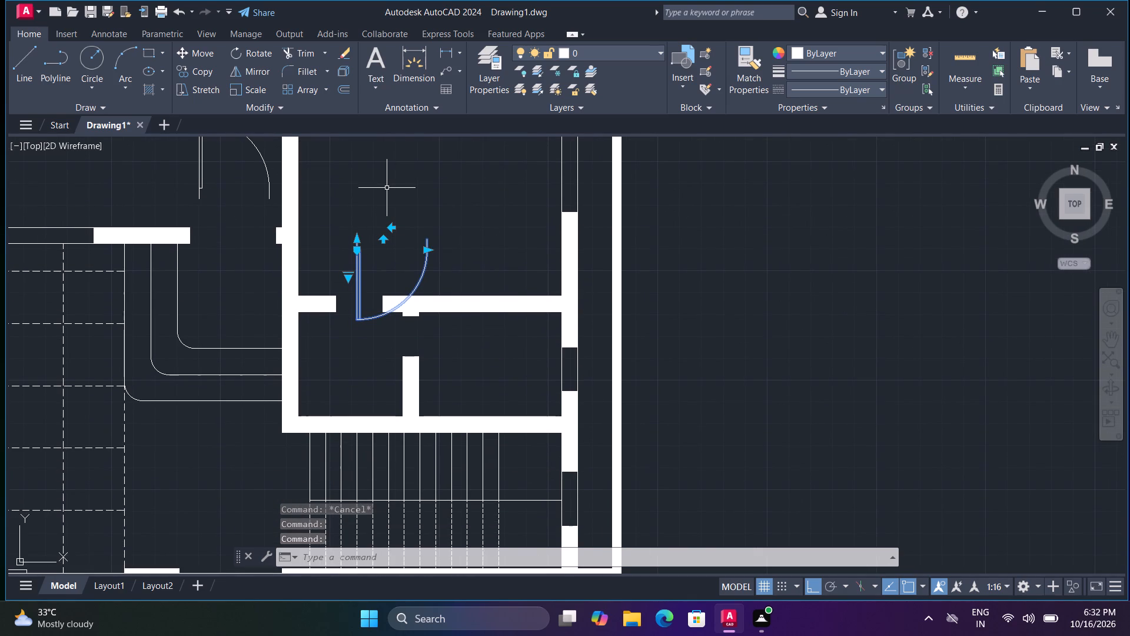
key("m")
key("space")
left_click(361, 240)
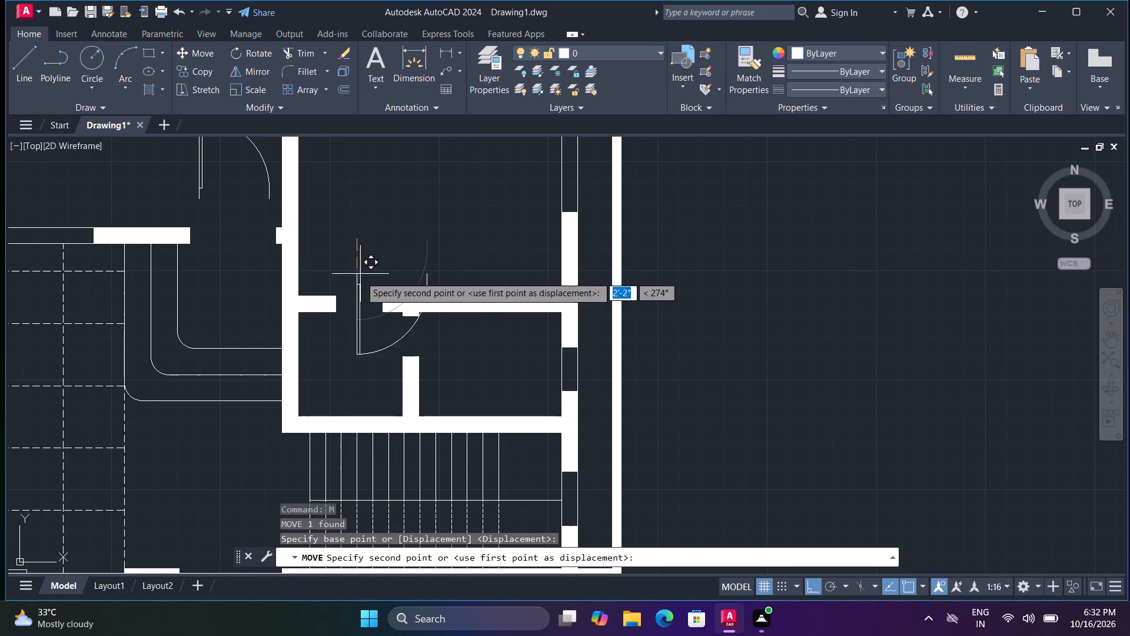
left_click(339, 303)
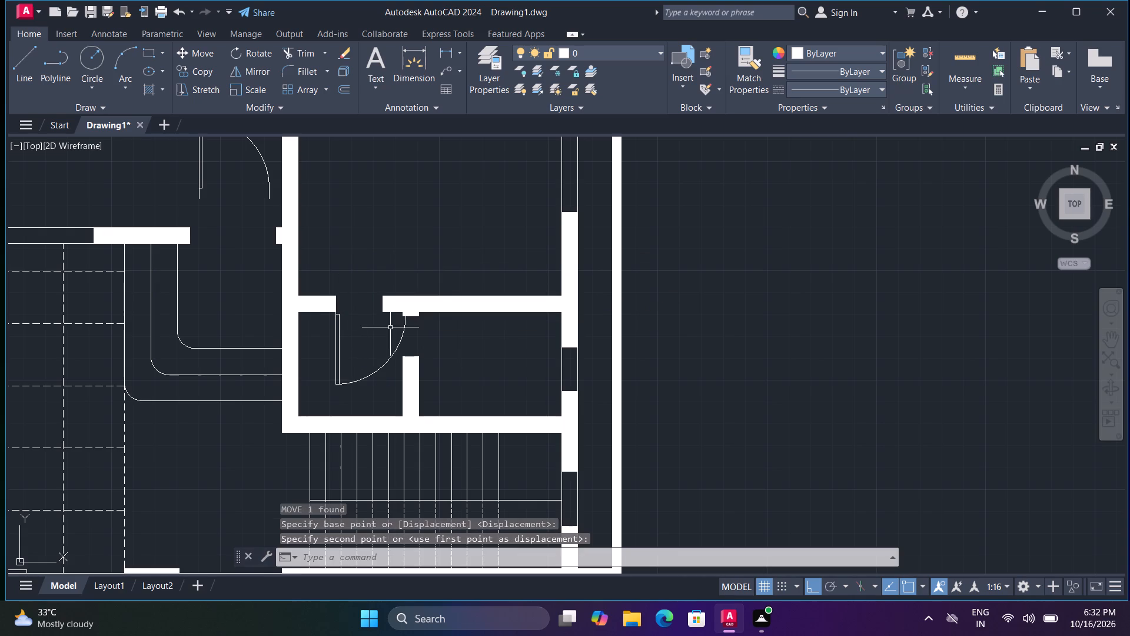
Shorten the moved door's width so its arc end stays just within the opening in the bedroom's south wall.
left_click(404, 333)
left_click(403, 315)
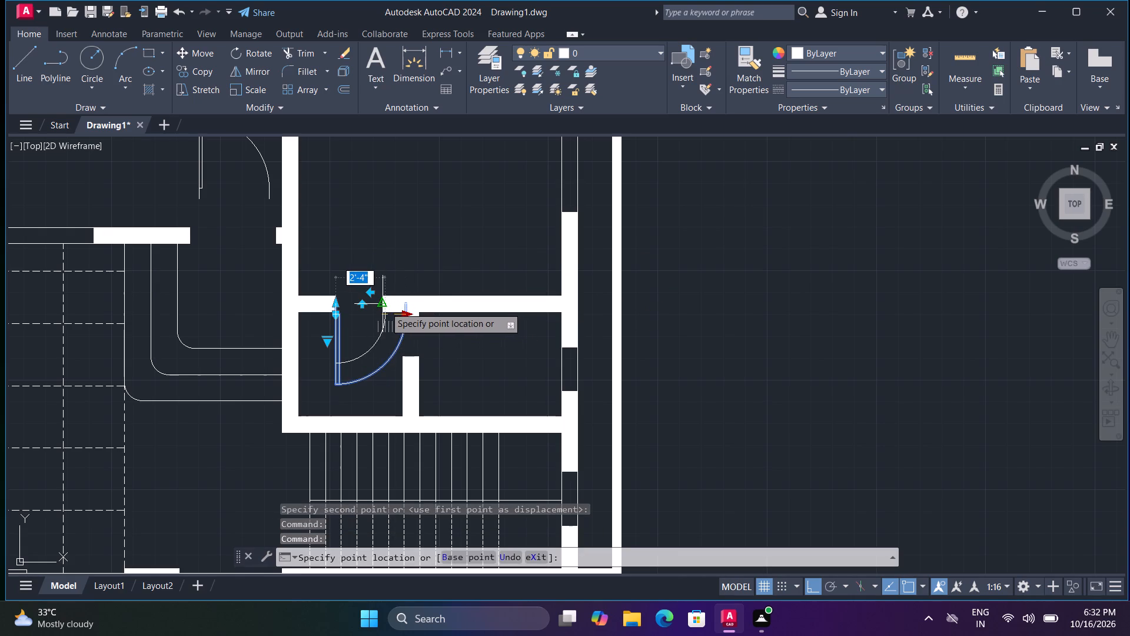
left_click(385, 307)
scroll(387, 320, "up", 2)
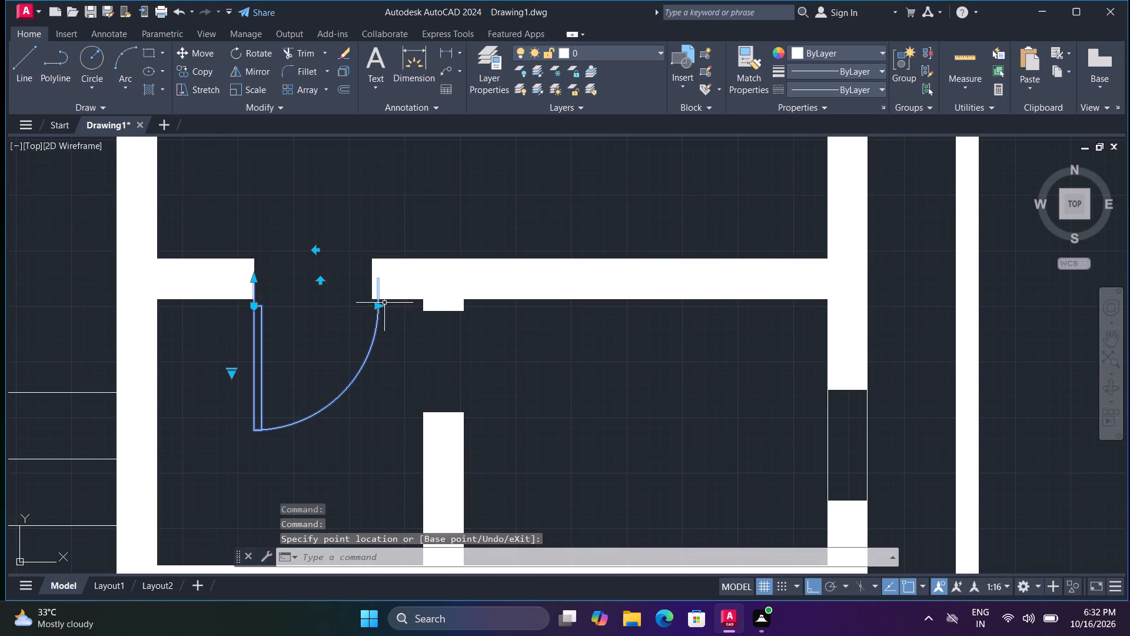
left_click(379, 308)
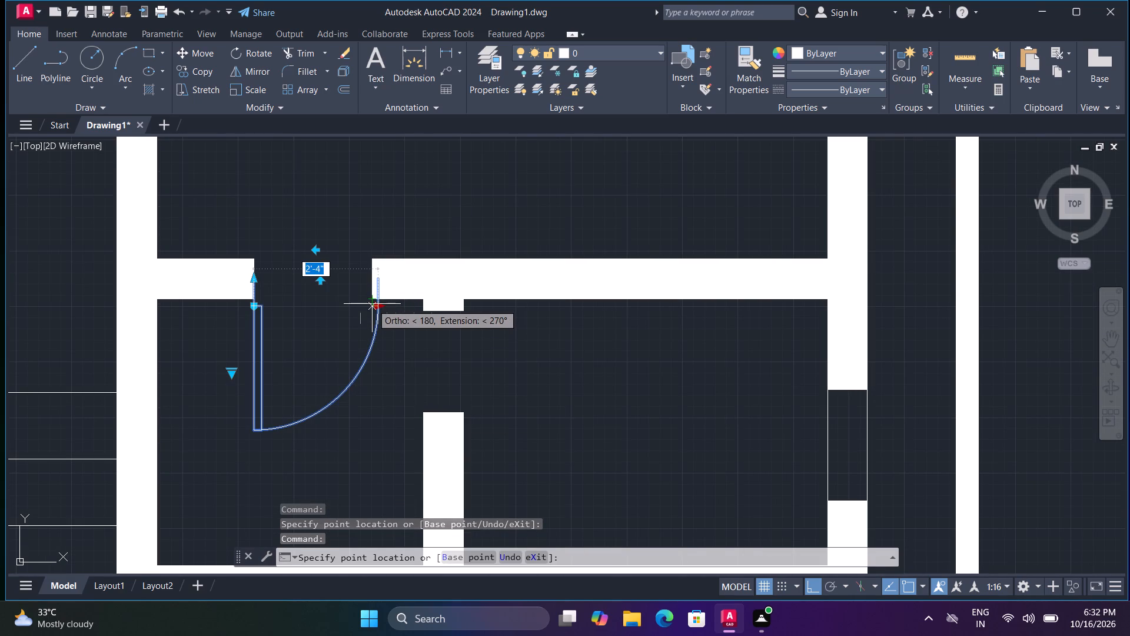
left_click(372, 304)
left_click(381, 309)
left_click(364, 300)
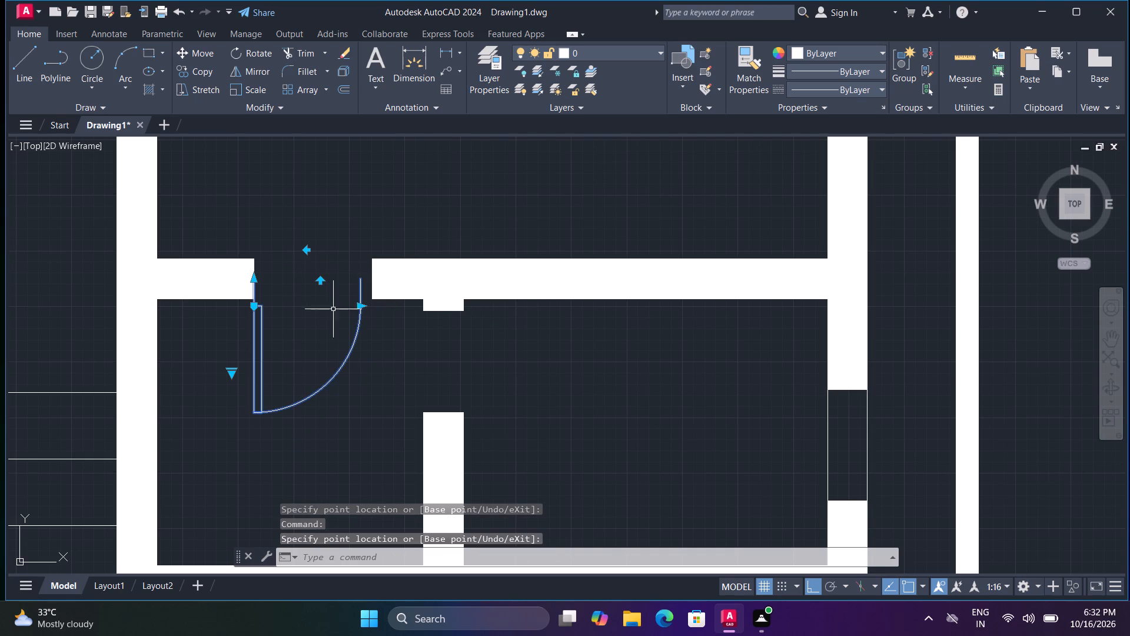
Scale the shortened door up about its hinge end until its arc meets the wall end east of the opening.
key("d")
key("Escape")
key("Escape")
key("s")
key("c")
key("space")
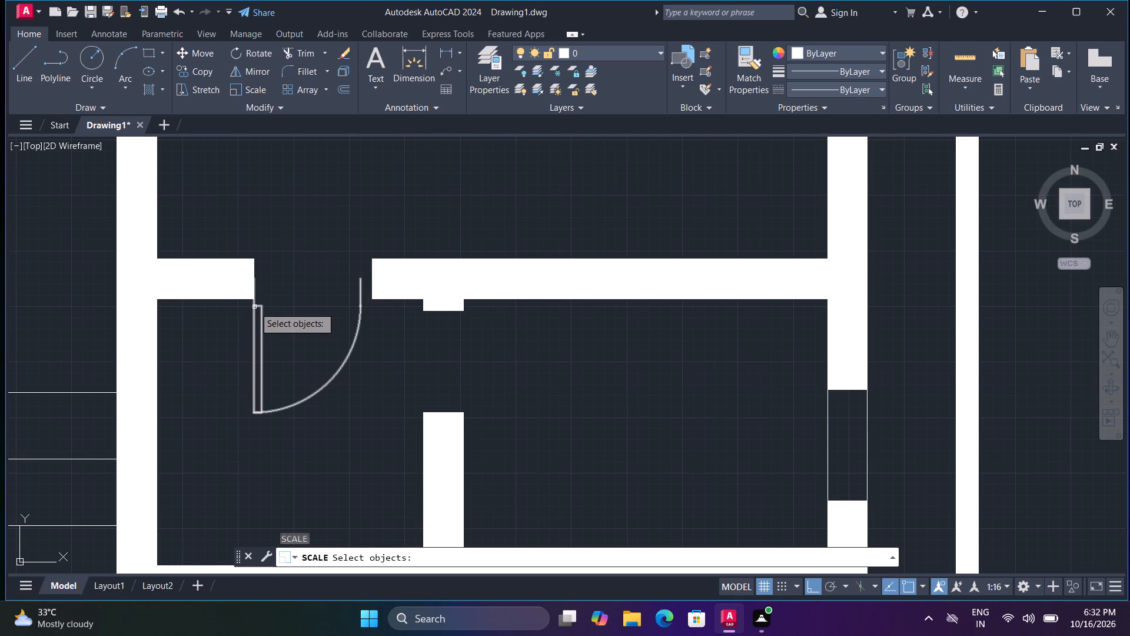
left_click(254, 307)
key("space")
left_click(258, 281)
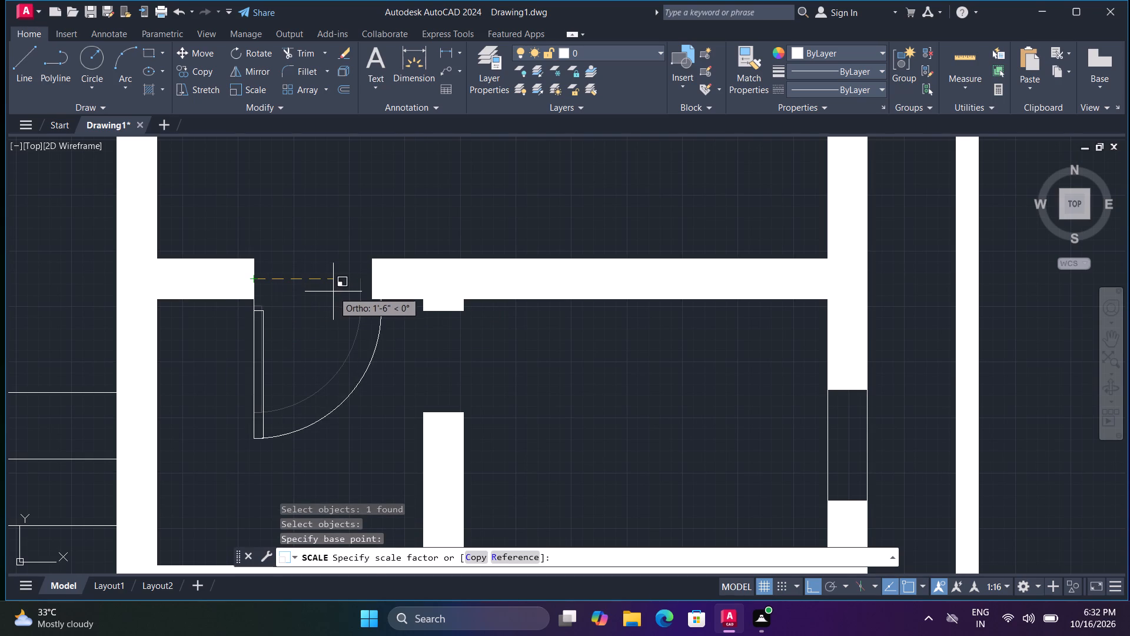
scroll(326, 287, "up", 2)
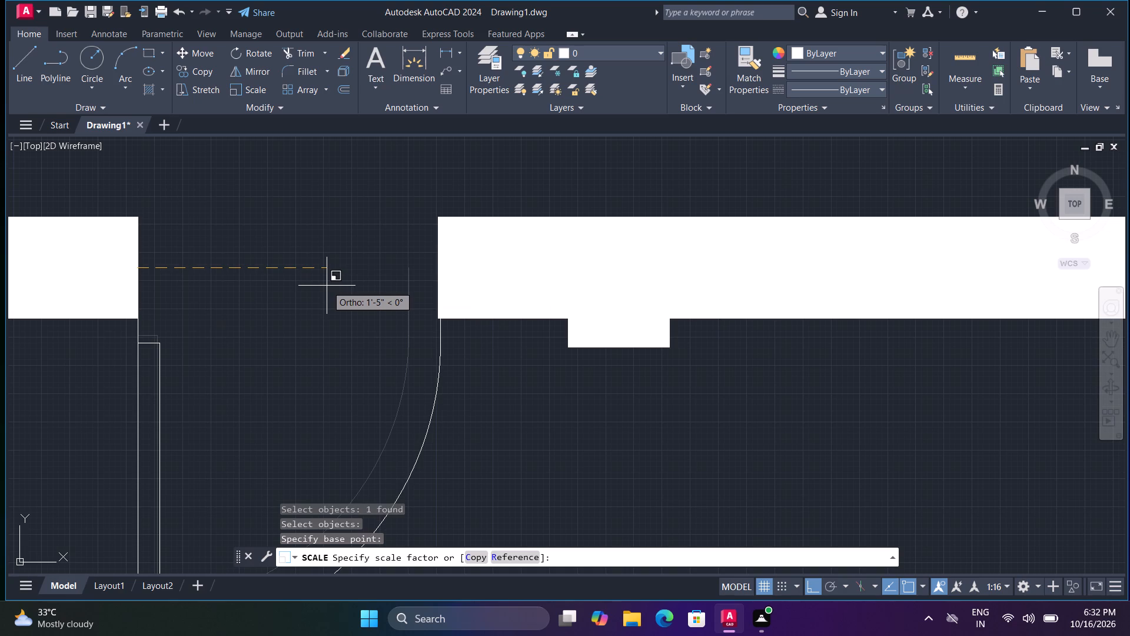
left_click(325, 284)
scroll(325, 286, "down", 3)
key("Escape")
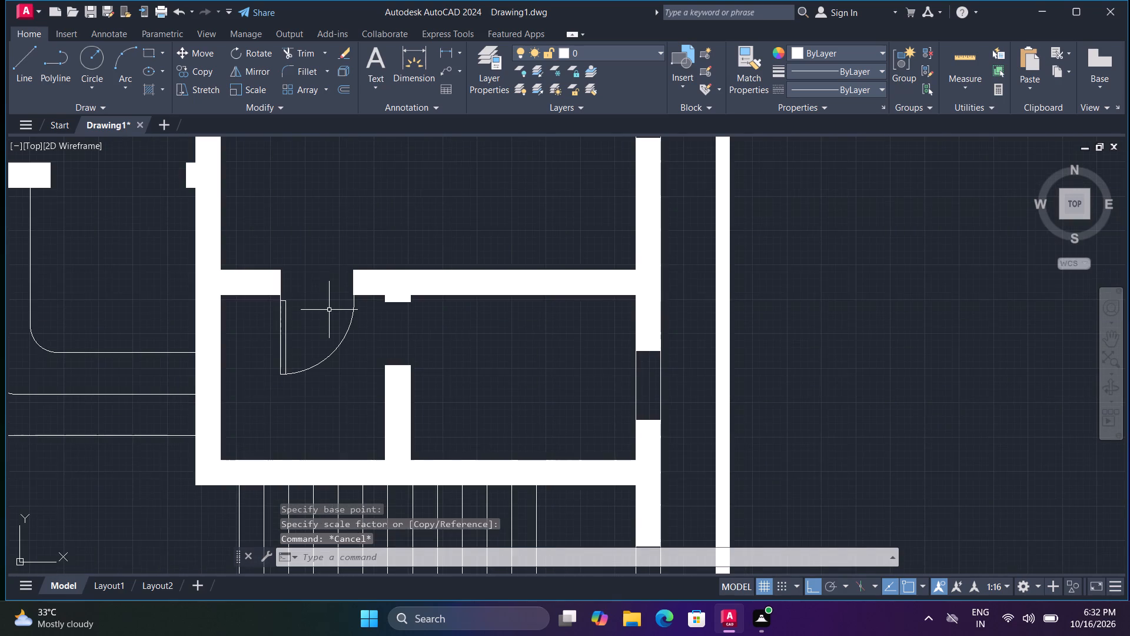
Flip the loose door above the entrance steps so that its hinge is on the east side.
scroll(330, 313, "down", 5)
middle_click(330, 314)
scroll(303, 318, "up", 5)
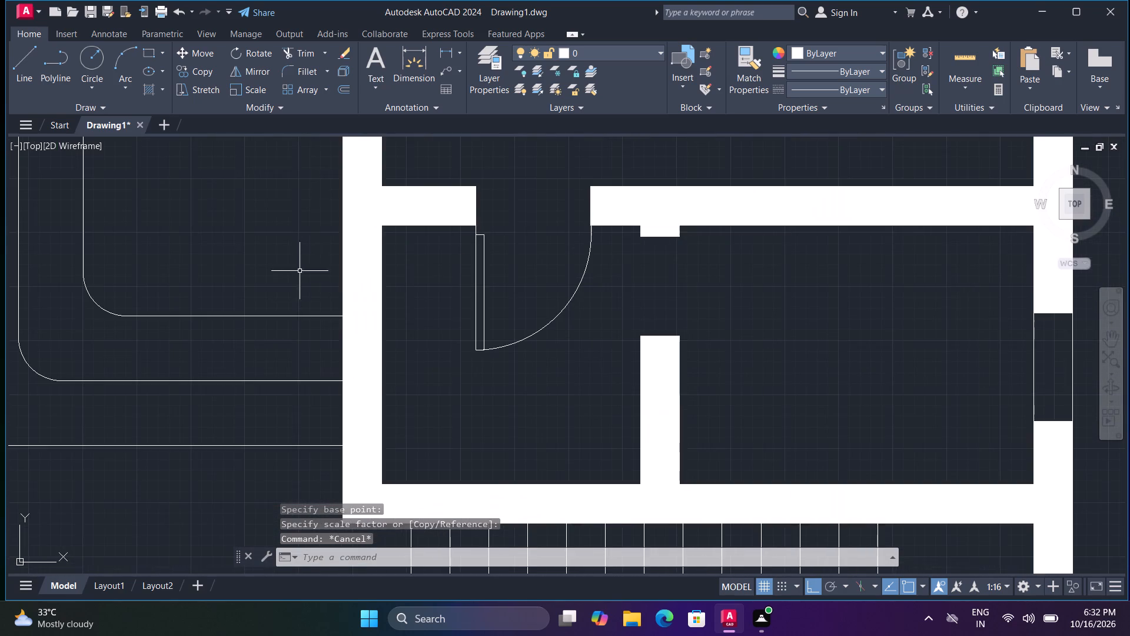
middle_click_drag(300, 271, 337, 436)
scroll(322, 354, "down", 2)
middle_click_drag(308, 319, 331, 397)
scroll(288, 329, "up", 1)
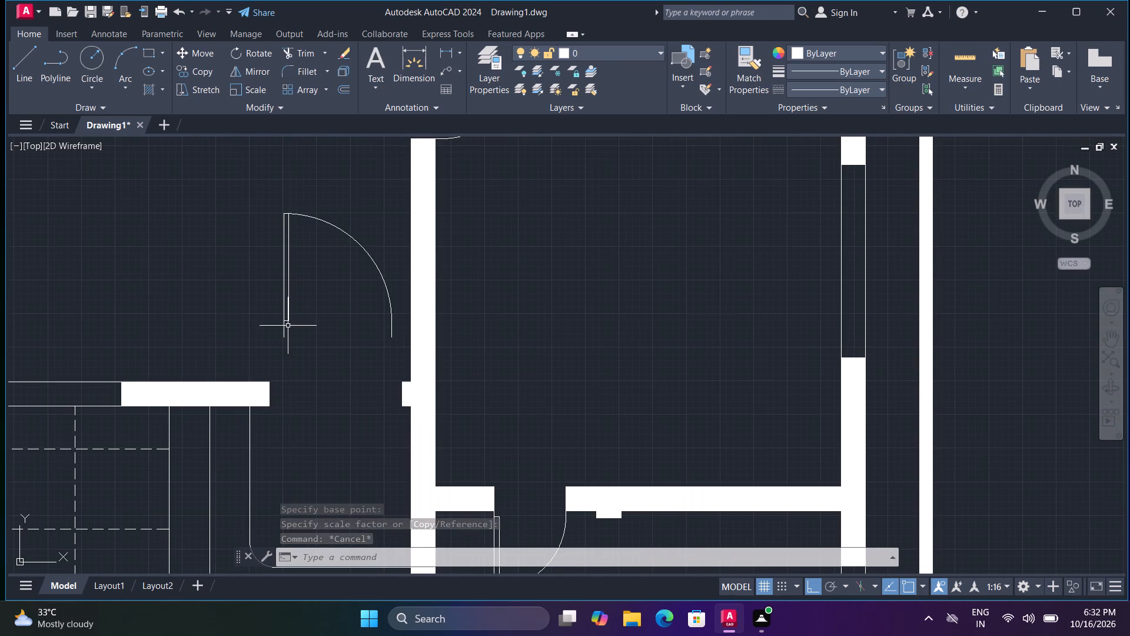
left_click(286, 317)
left_click(282, 321)
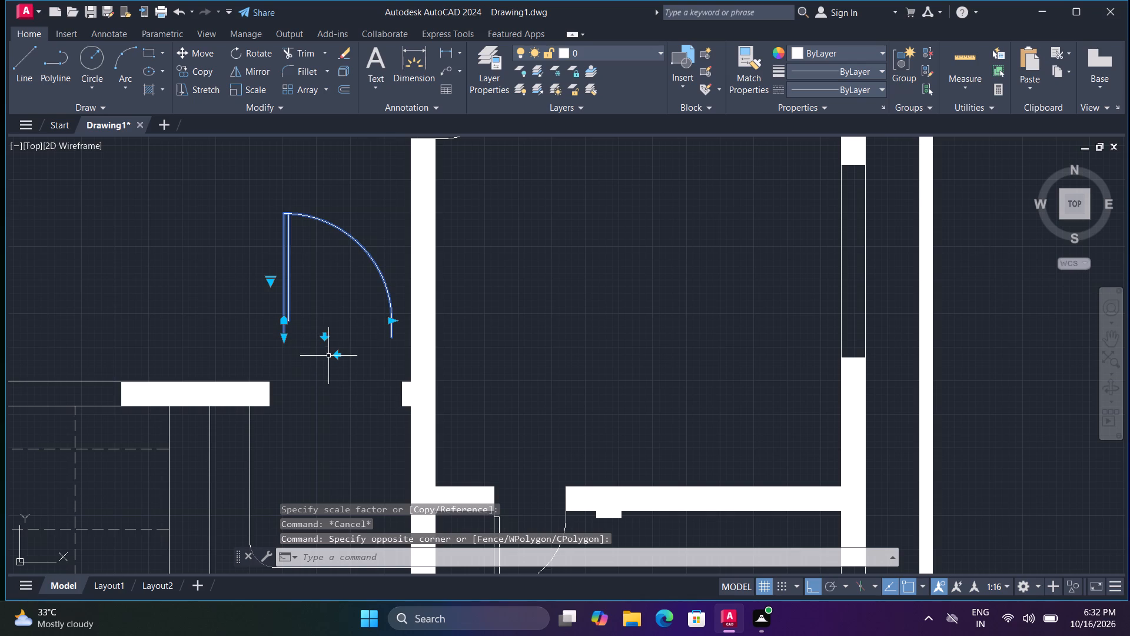
left_click(334, 356)
key("Escape")
Move the flipped entrance door by its hinge end to the middle of the wall end east of the entrance opening.
key("m")
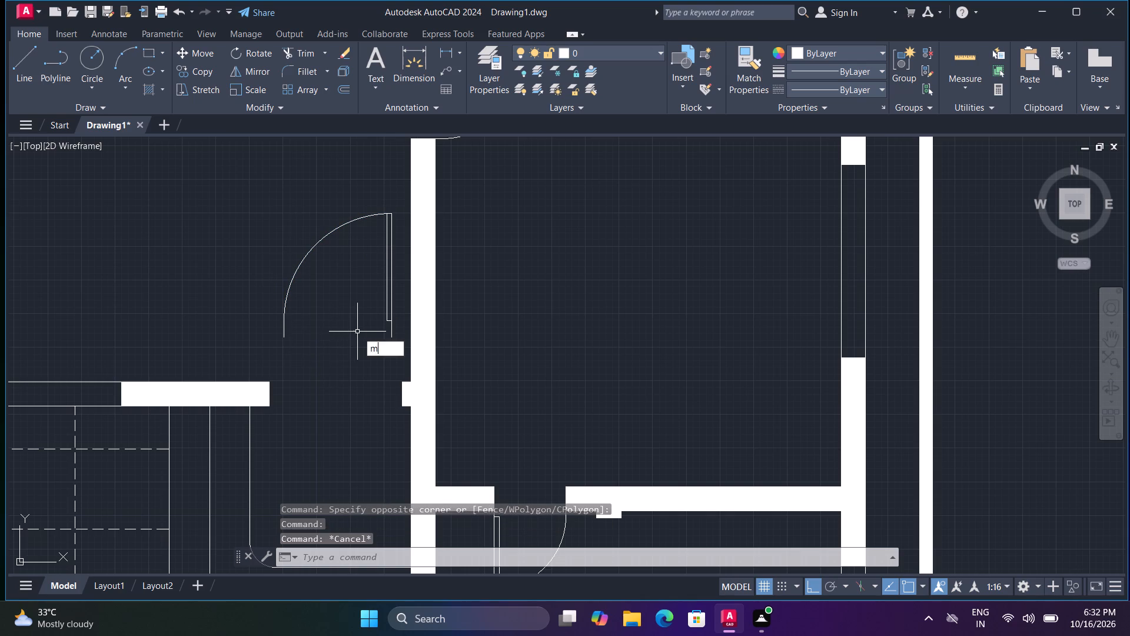
key("space")
left_click(388, 317)
key("space")
left_click(395, 344)
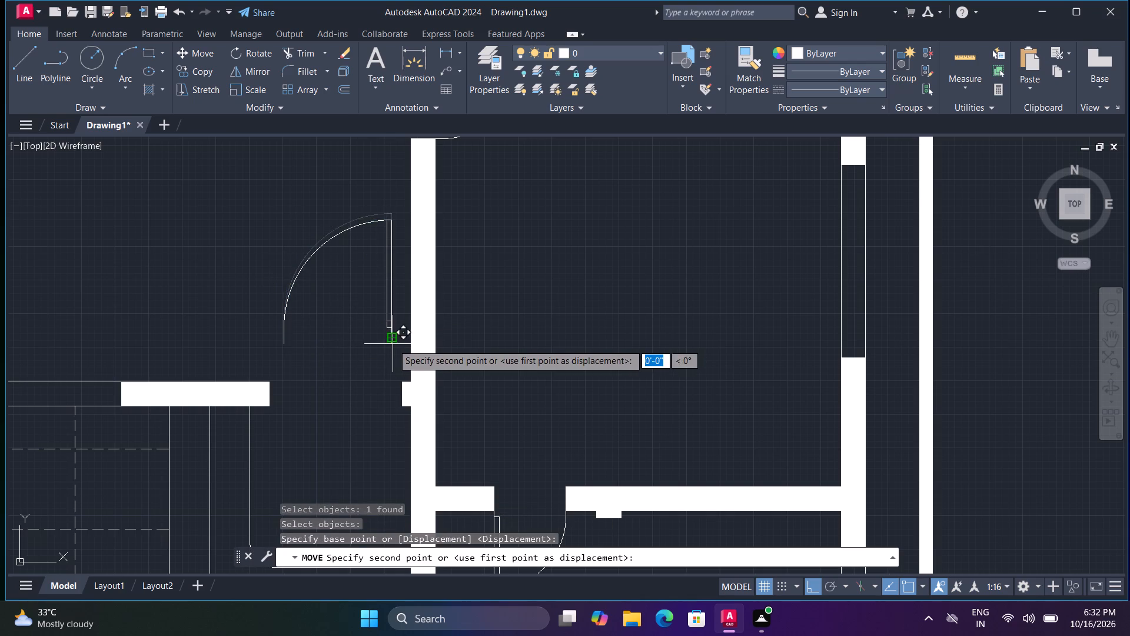
left_click(400, 392)
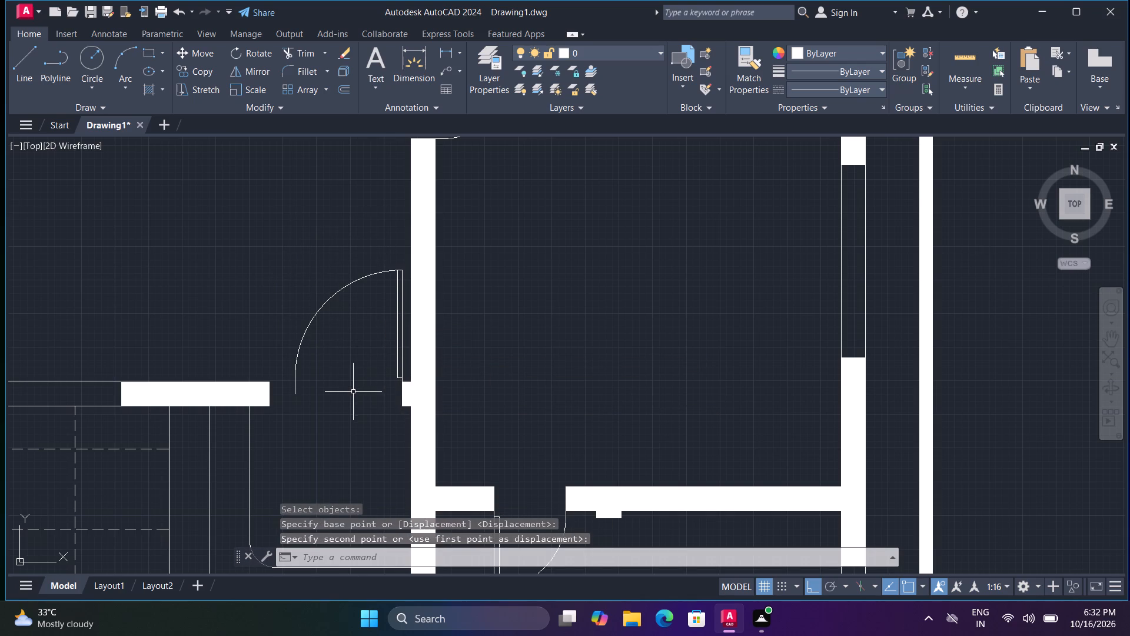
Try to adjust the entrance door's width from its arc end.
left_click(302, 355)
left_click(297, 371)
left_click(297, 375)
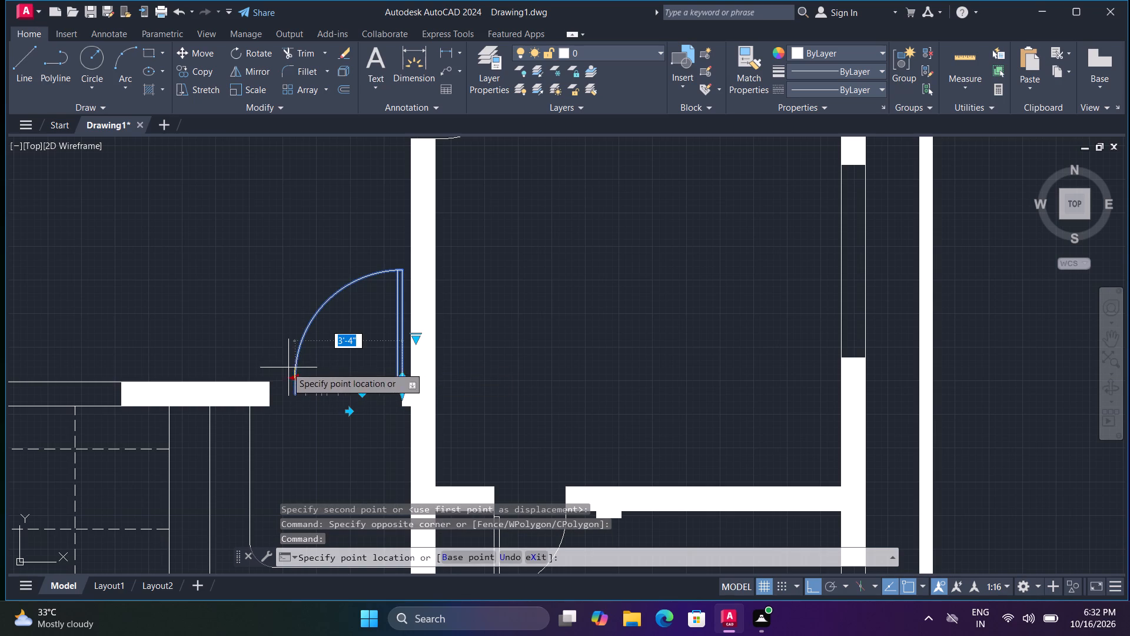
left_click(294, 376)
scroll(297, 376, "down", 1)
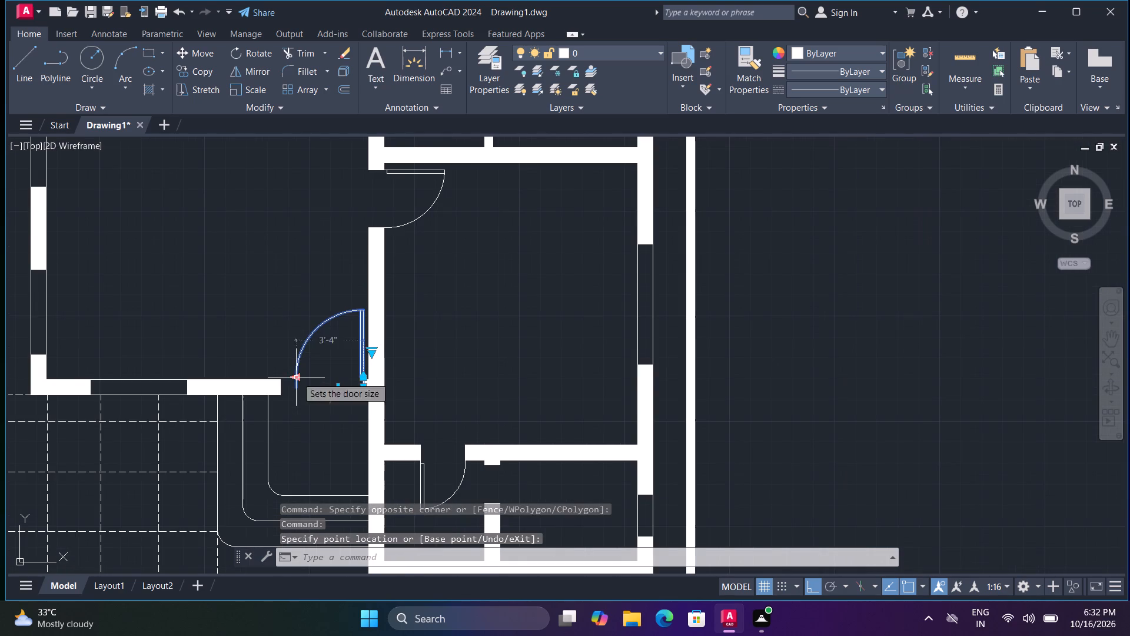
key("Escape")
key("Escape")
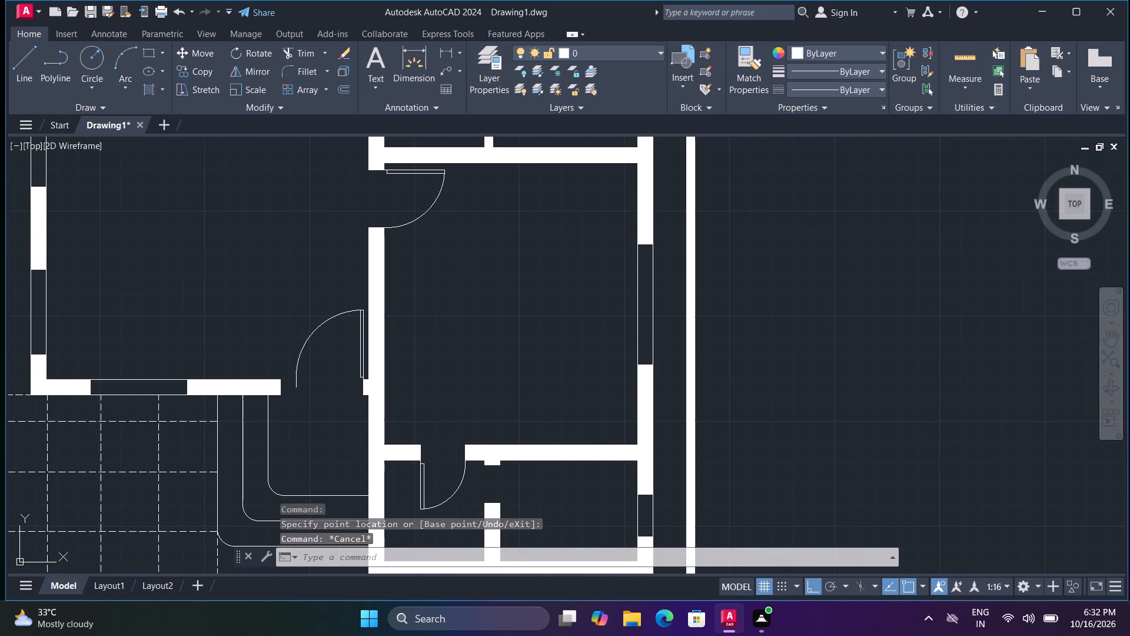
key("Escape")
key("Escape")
Scale the entrance door up about its hinge end until its arc meets the wall end west of the opening.
left_click(363, 376)
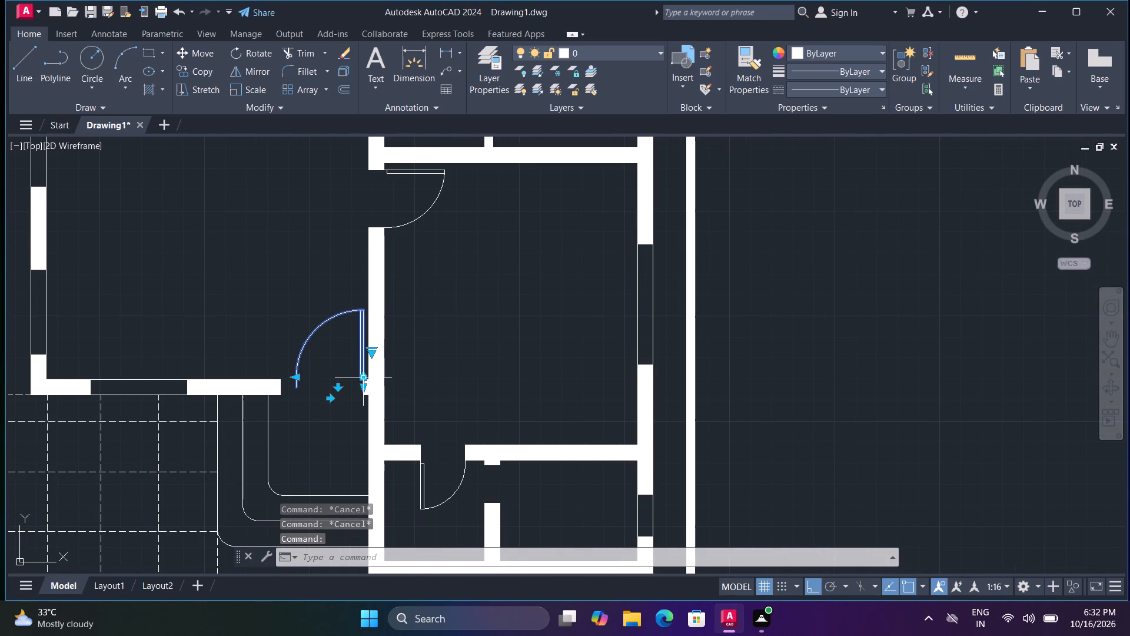
key("s")
type("c")
key("space")
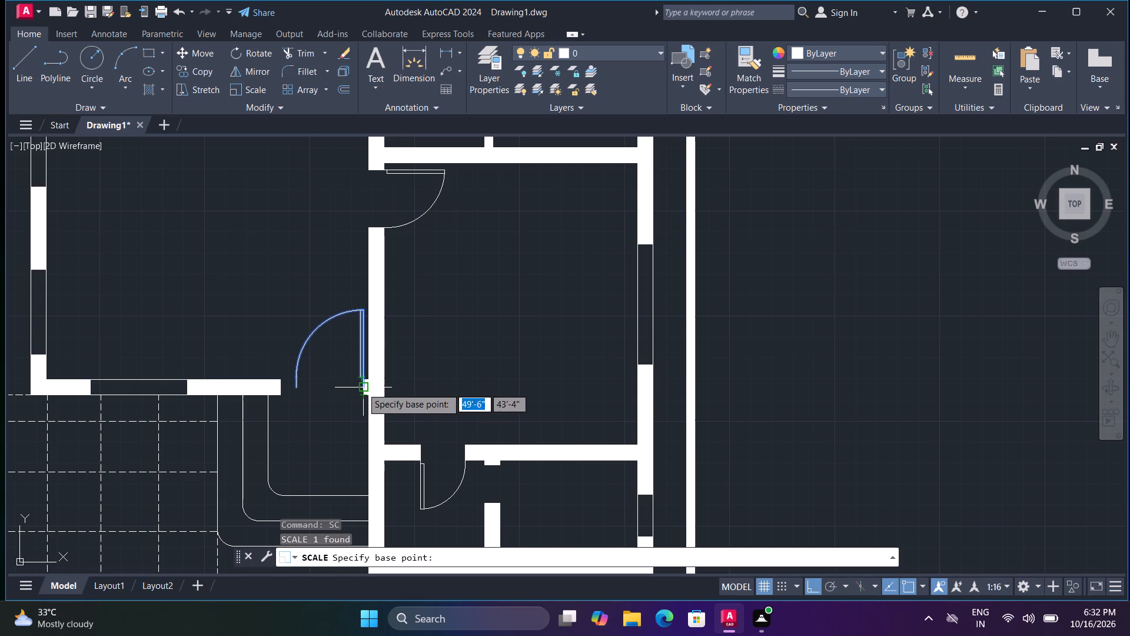
left_click(363, 387)
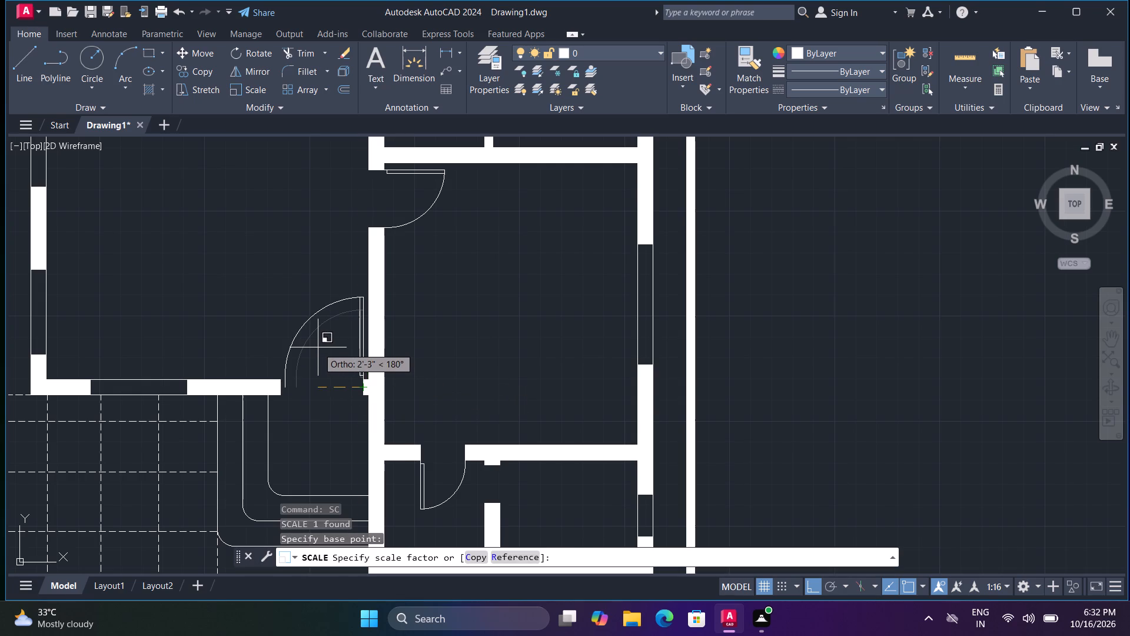
scroll(315, 346, "up", 1)
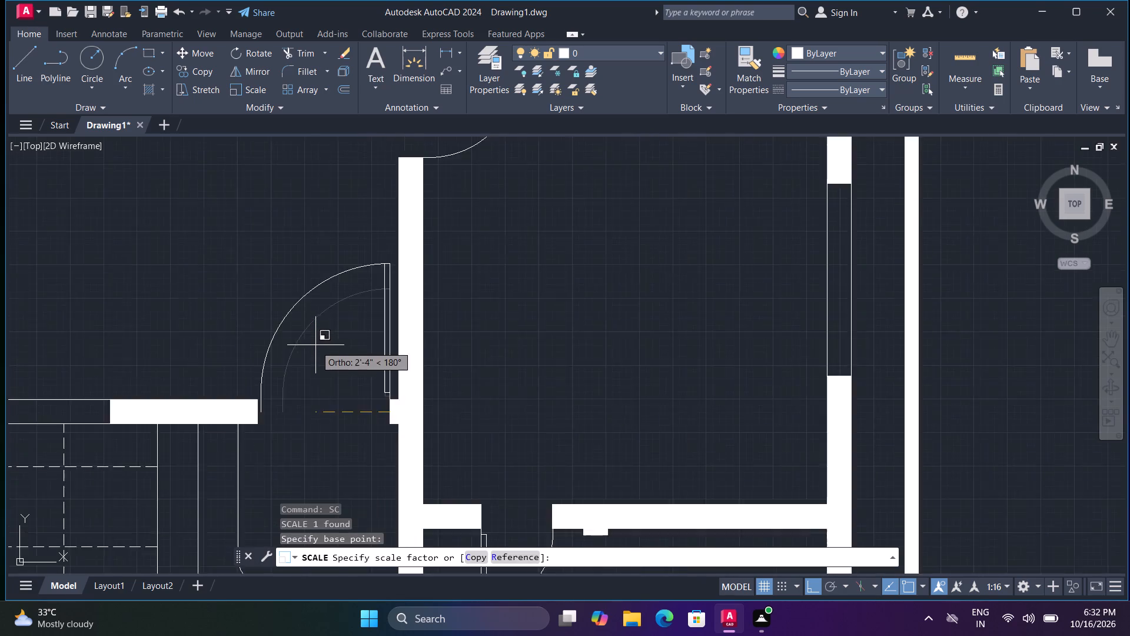
scroll(315, 345, "up", 1)
left_click(311, 384)
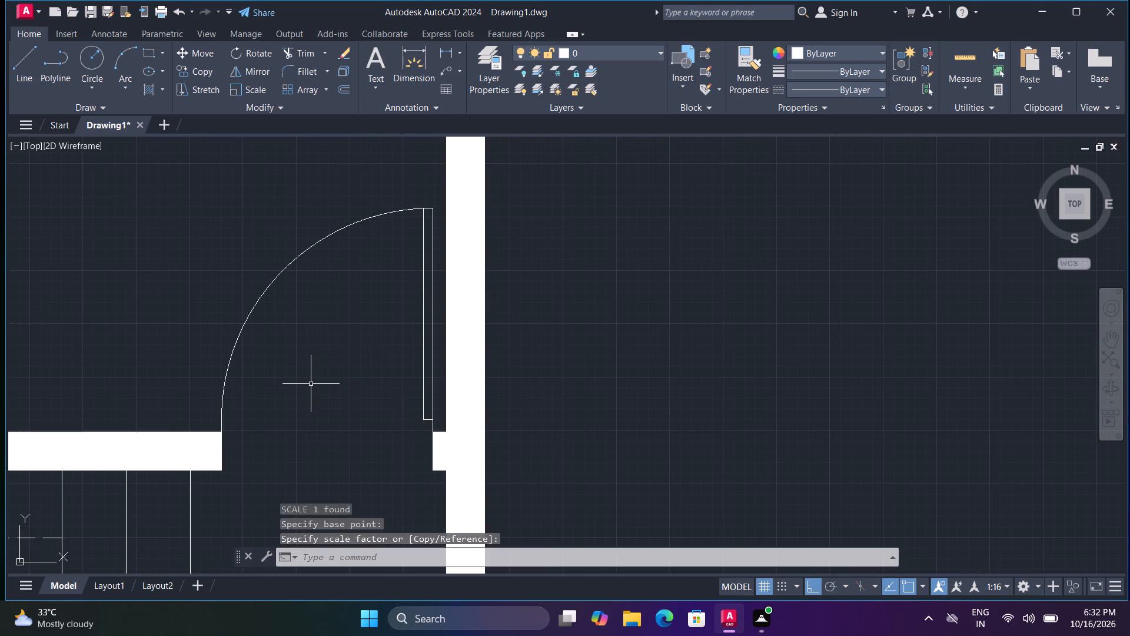
scroll(311, 386, "down", 3)
key("Escape")
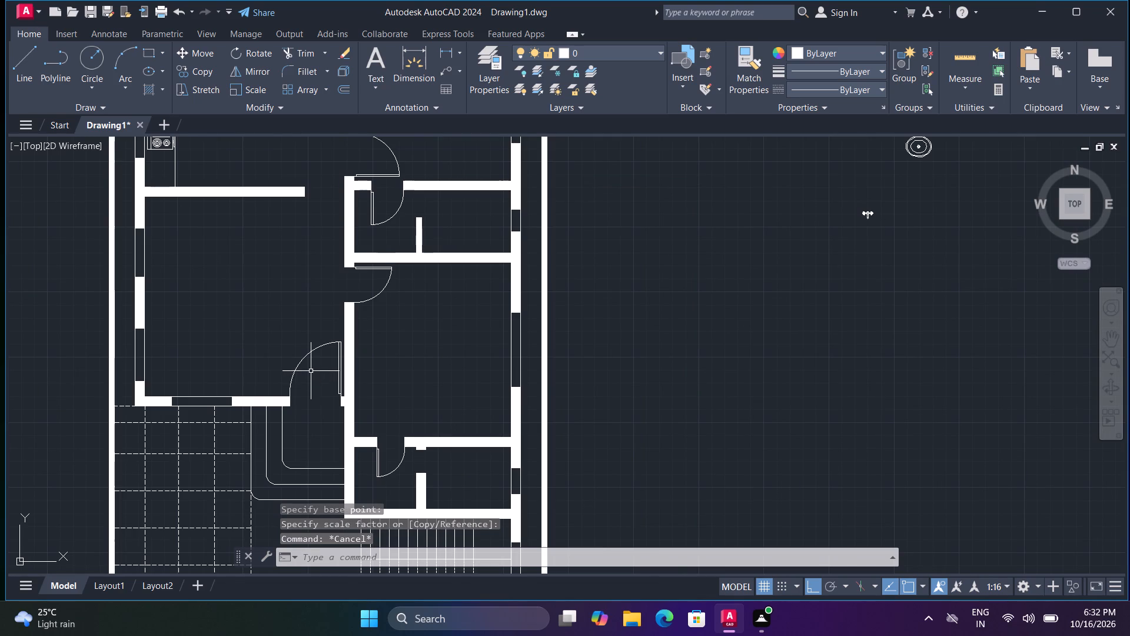
Fill the open strip between the house and the outer boundary wall with the teal solid hatch from the imperial hatches.
scroll(314, 344, "down", 1)
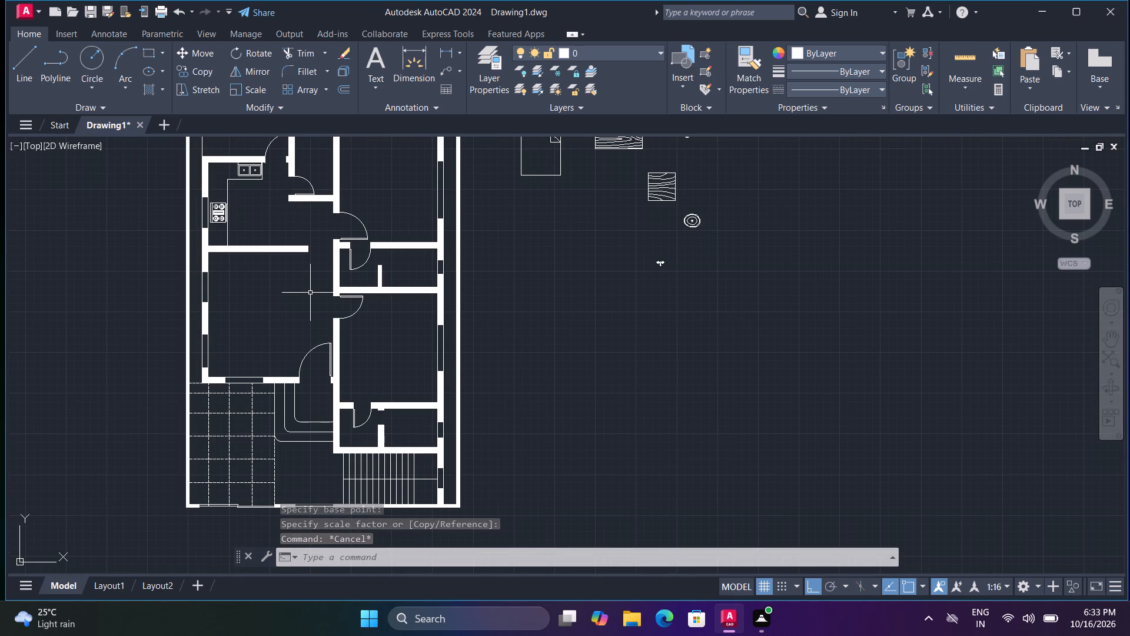
scroll(310, 293, "down", 1)
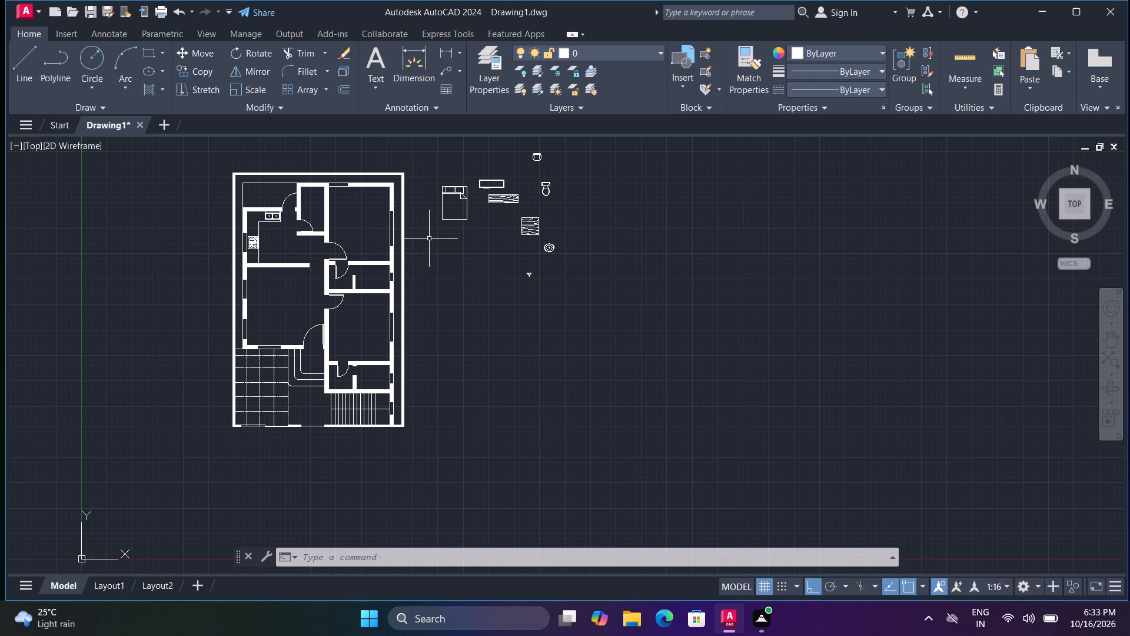
key("ctrl+3")
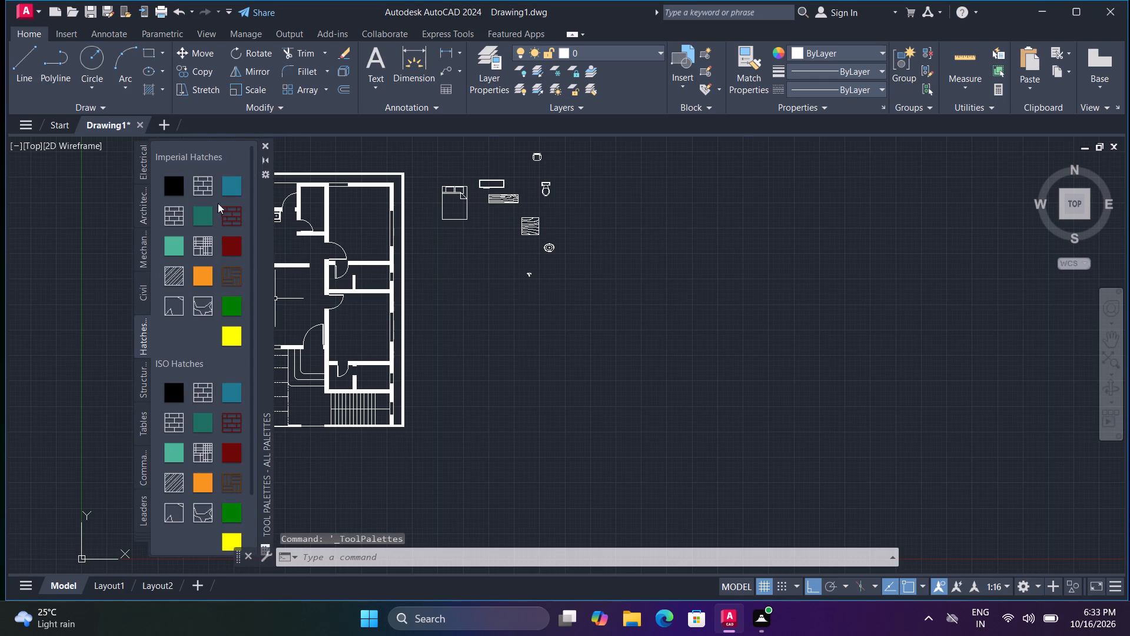
left_click(208, 210)
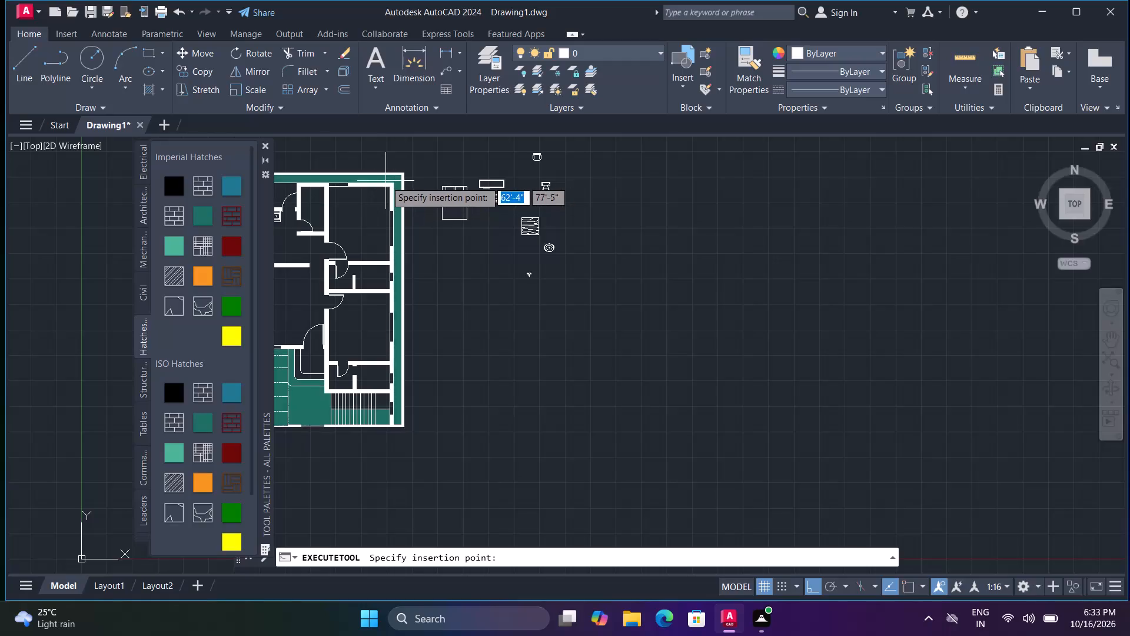
left_click(385, 180)
middle_click_drag(384, 268, 574, 240)
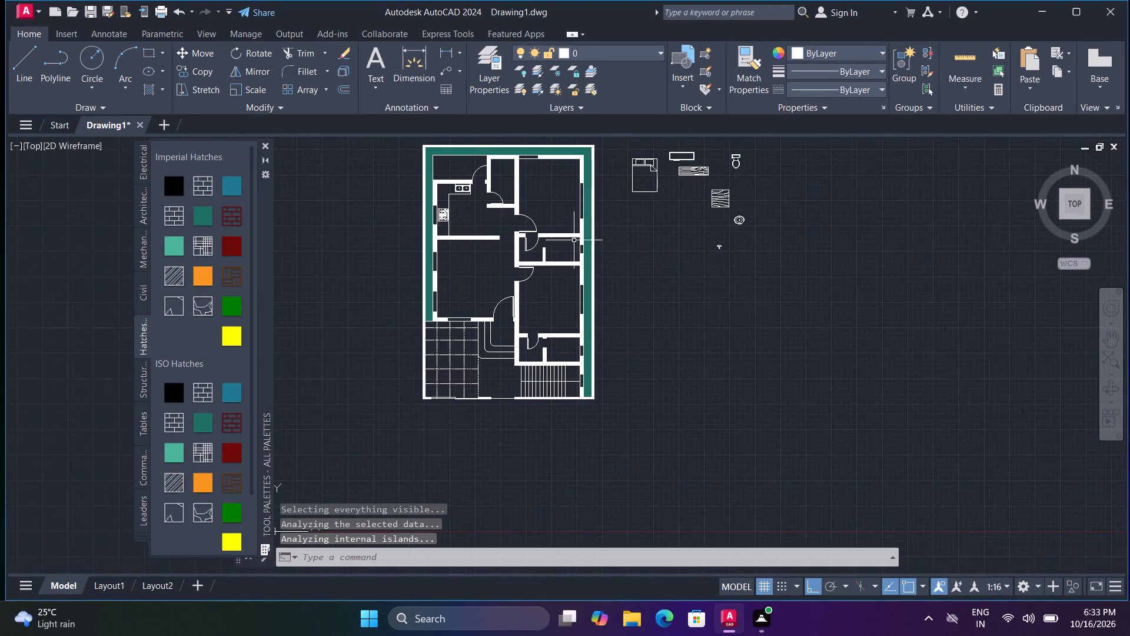
middle_click(574, 240)
key("Escape")
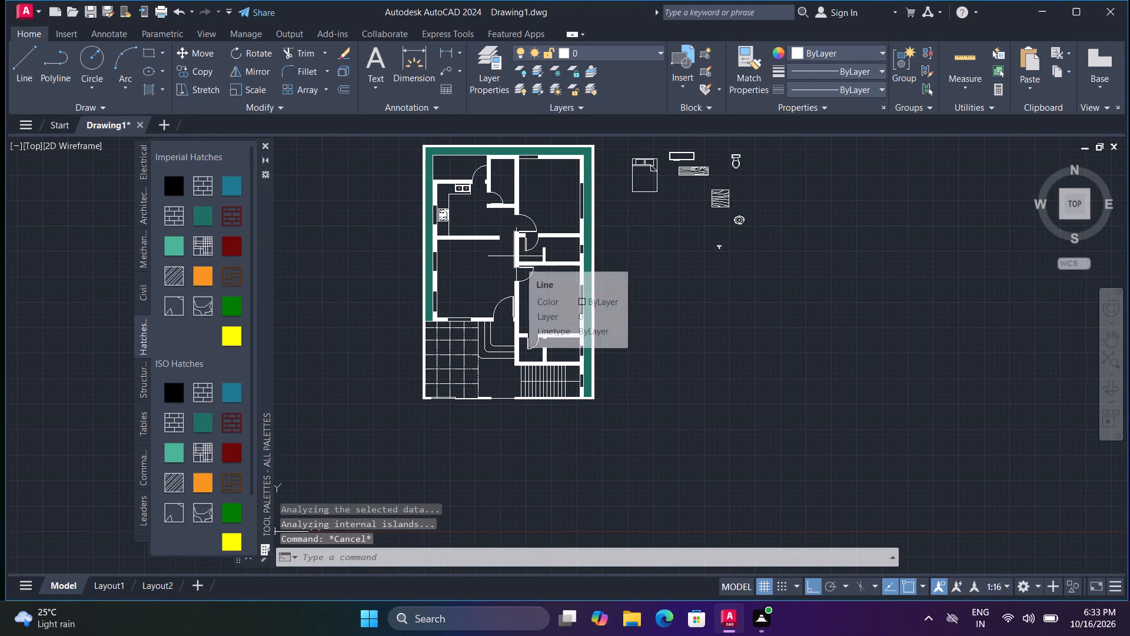
Rotate the loose double bed beside the plan about its upper east corner so that its pillows face east.
scroll(516, 256, "down", 2)
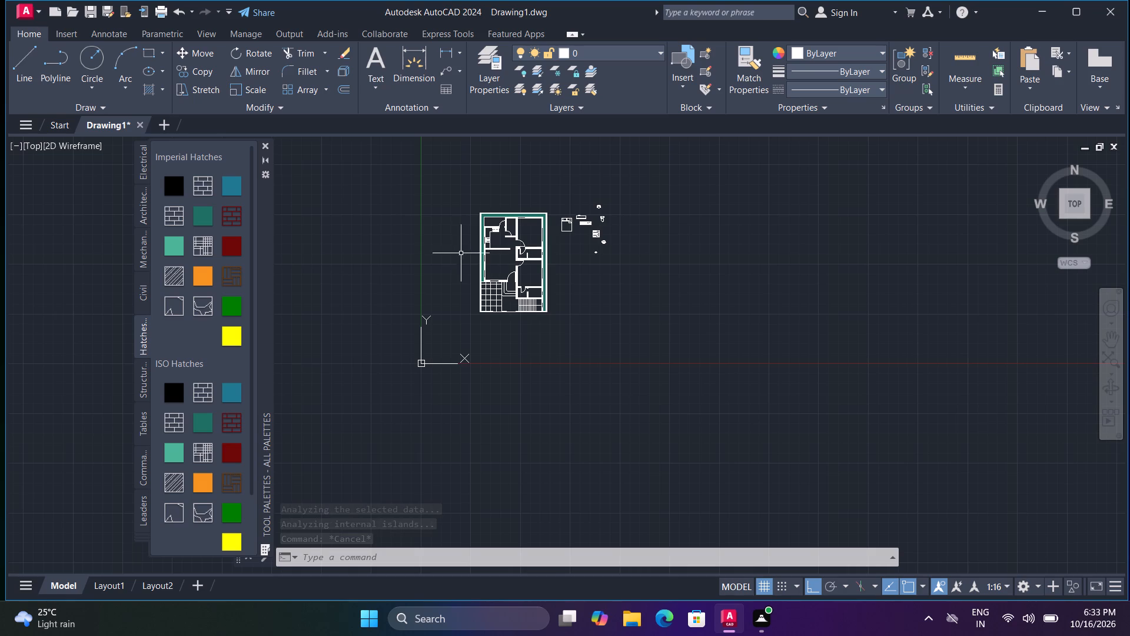
scroll(520, 249, "up", 3)
middle_click_drag(635, 211, 554, 259)
middle_click(554, 259)
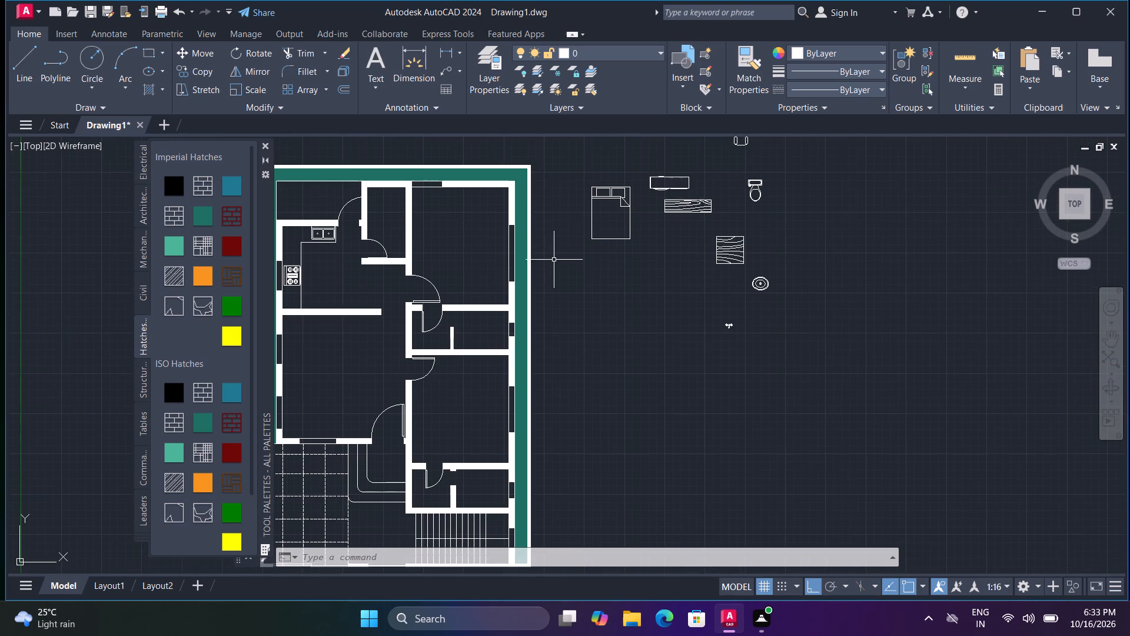
middle_click_drag(593, 246, 570, 295)
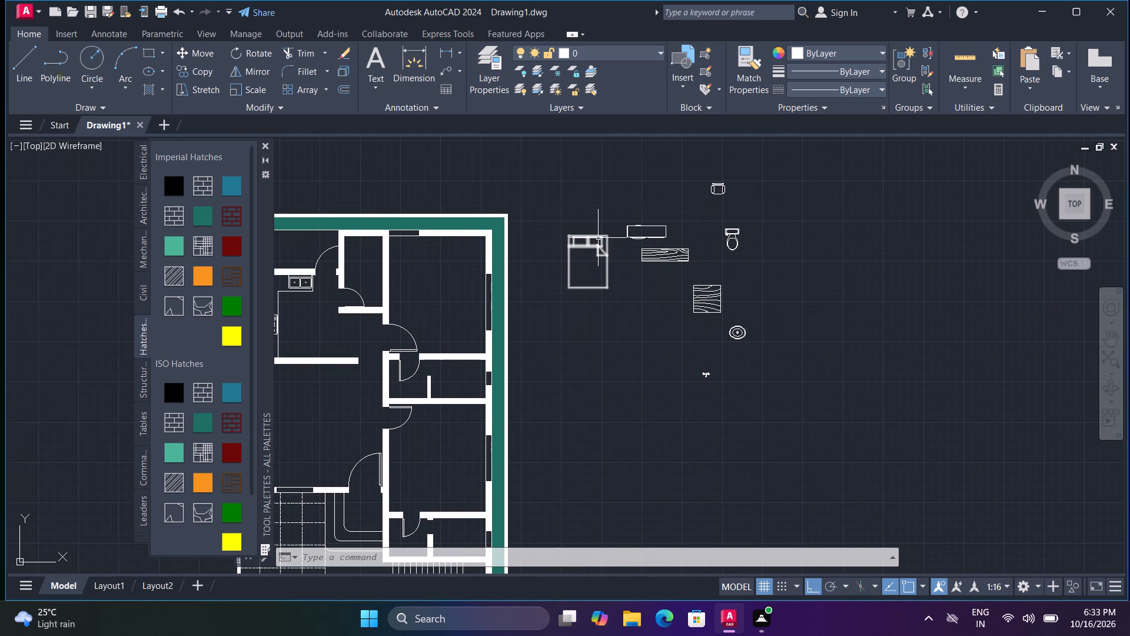
left_click(598, 238)
key("r")
key("o")
key("space")
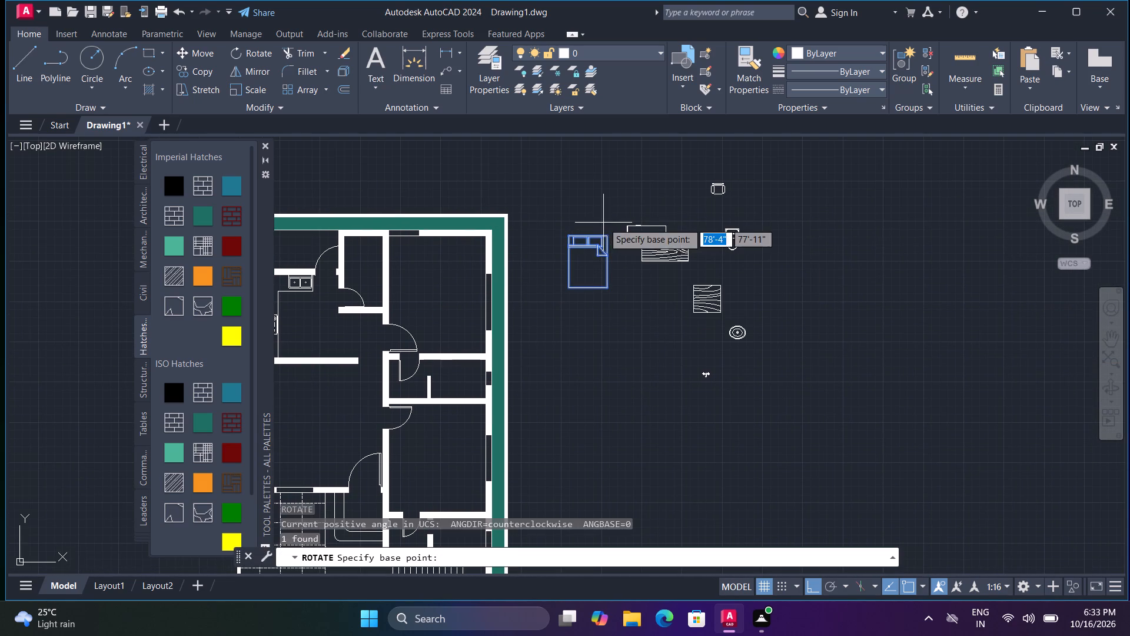
left_click(602, 237)
left_click(591, 316)
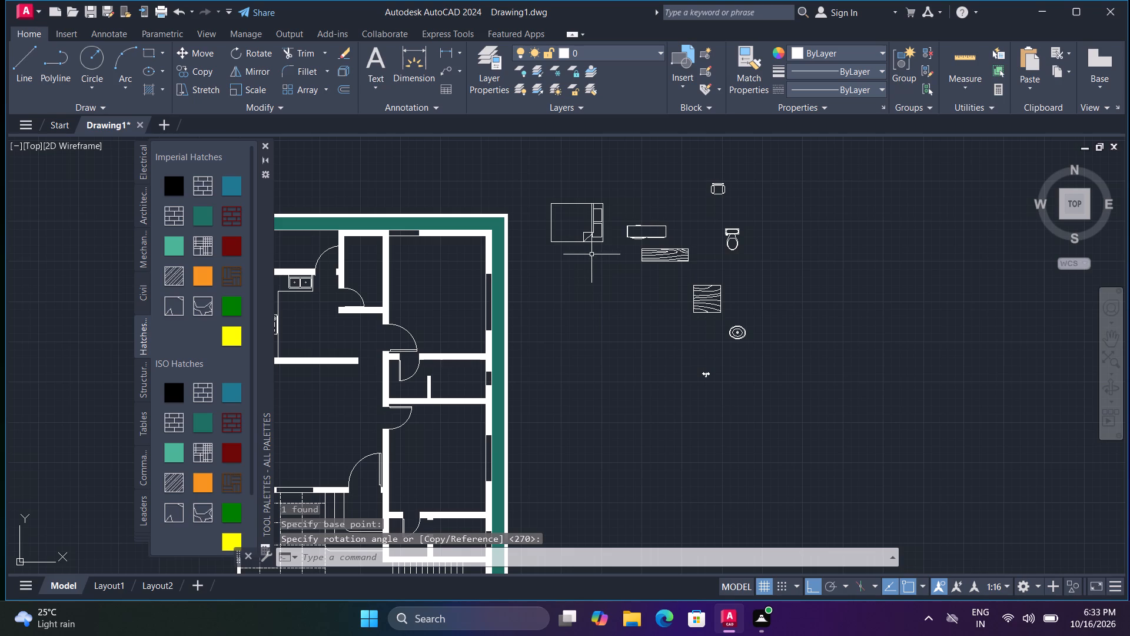
Turn Ortho off and move the rotated bed by its headboard into the northeast bedroom, beside the east window.
type("m")
key("space")
left_click(603, 231)
key("space")
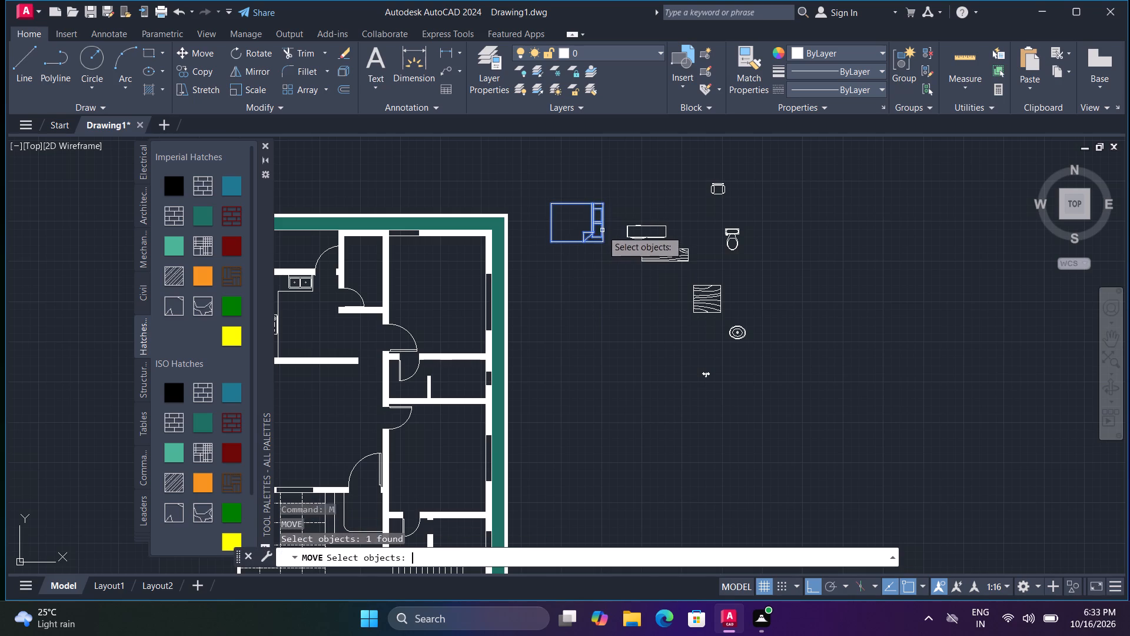
left_click(600, 220)
scroll(483, 300, "up", 2)
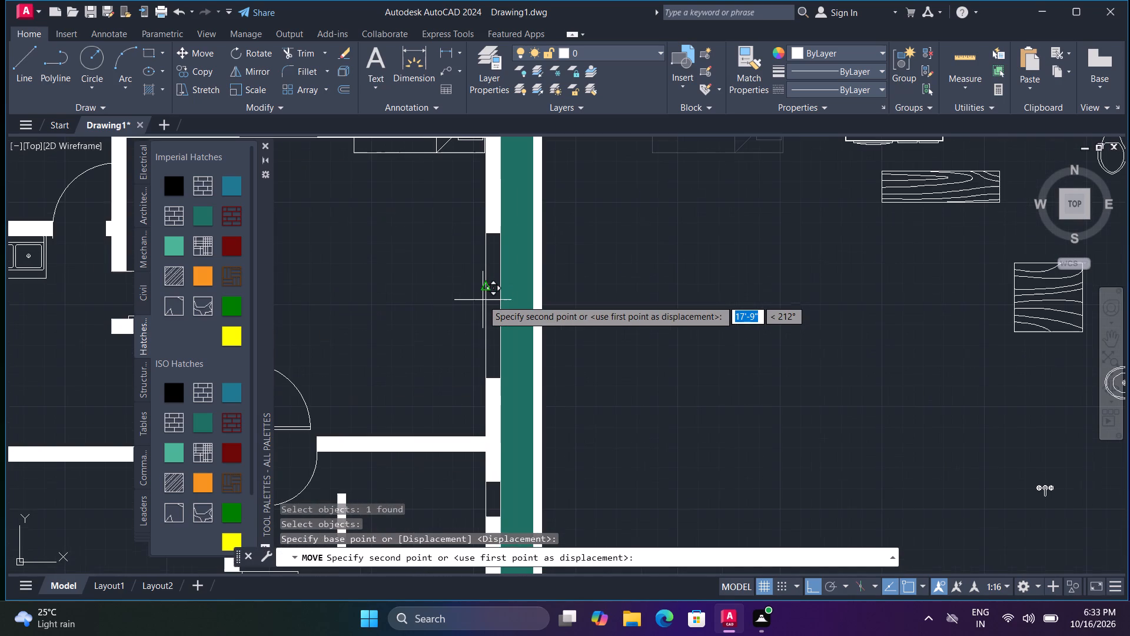
key("F8")
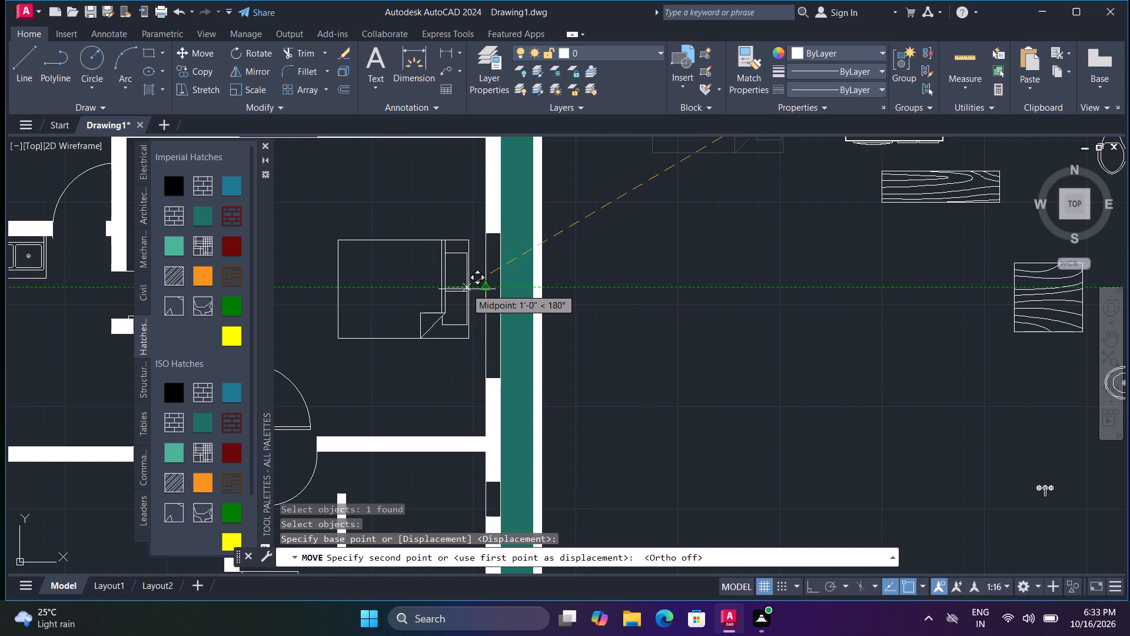
left_click(473, 289)
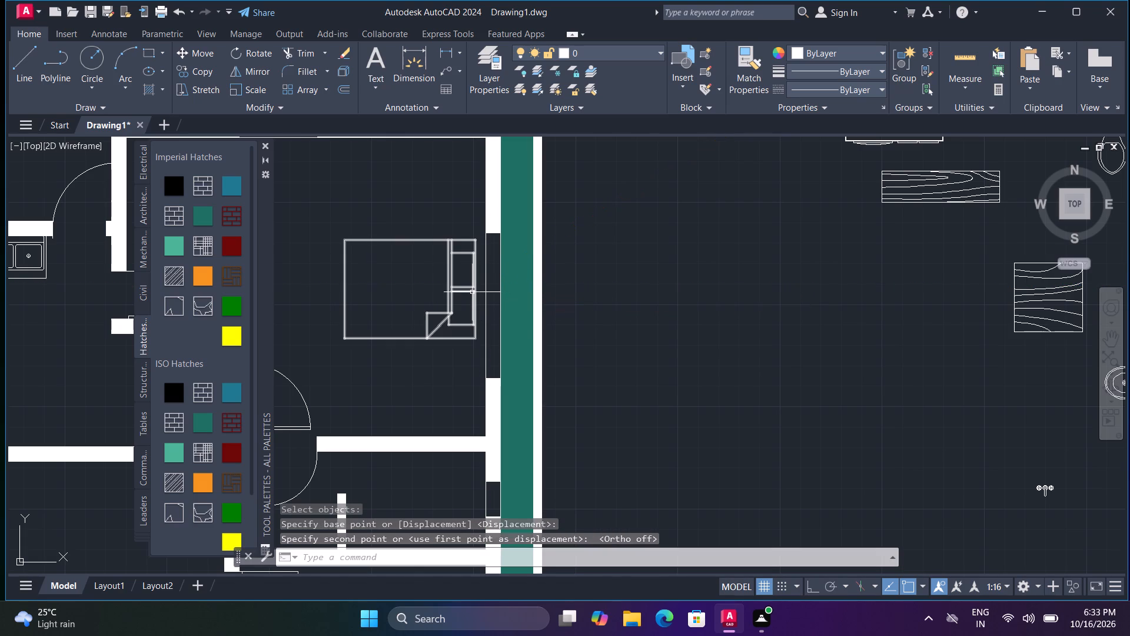
Scale the bed in the northeast bedroom up slightly about its northeast corner.
key("s")
key("c")
key("space")
left_click(475, 241)
key("space")
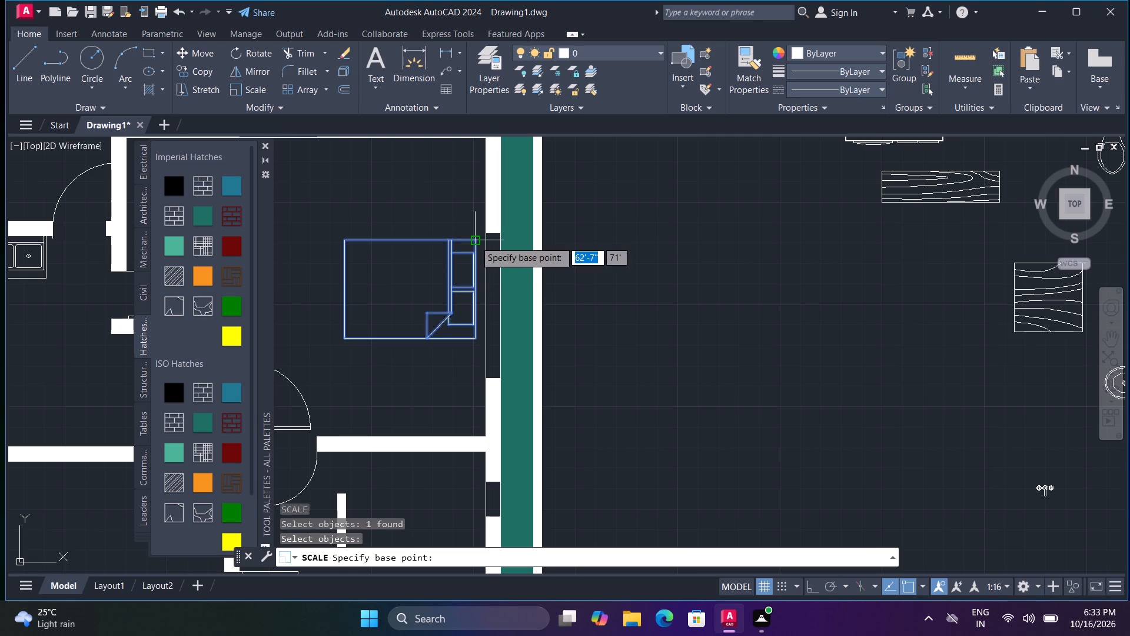
left_click(475, 241)
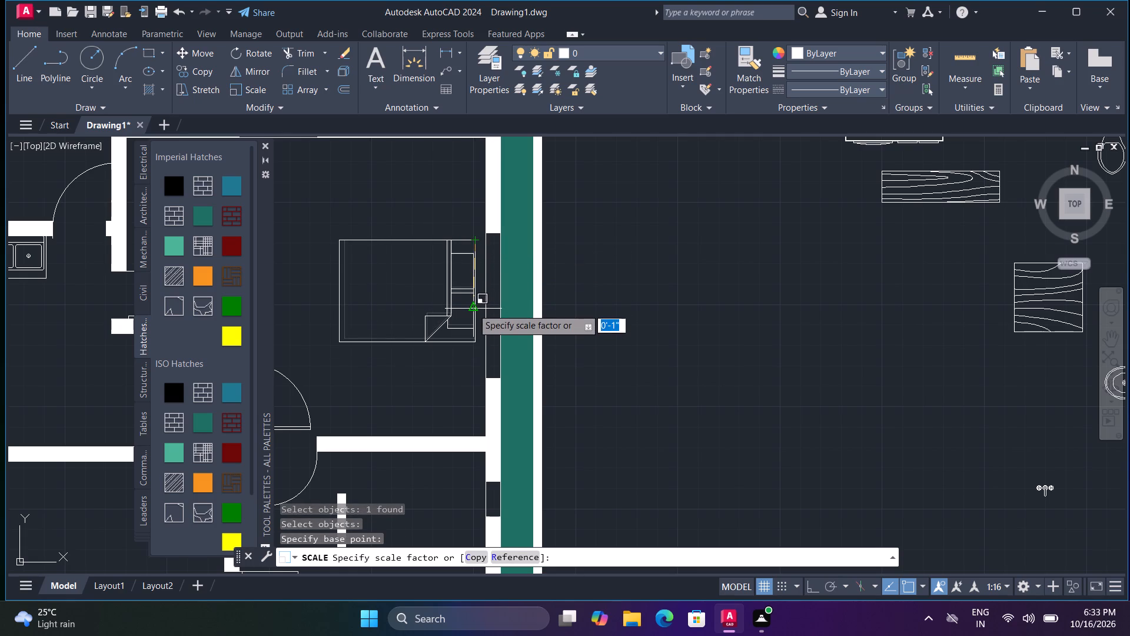
left_click(473, 309)
Shift the enlarged bed slightly south and bring the middle of its headboard up against the east window wall.
key("m")
key("space")
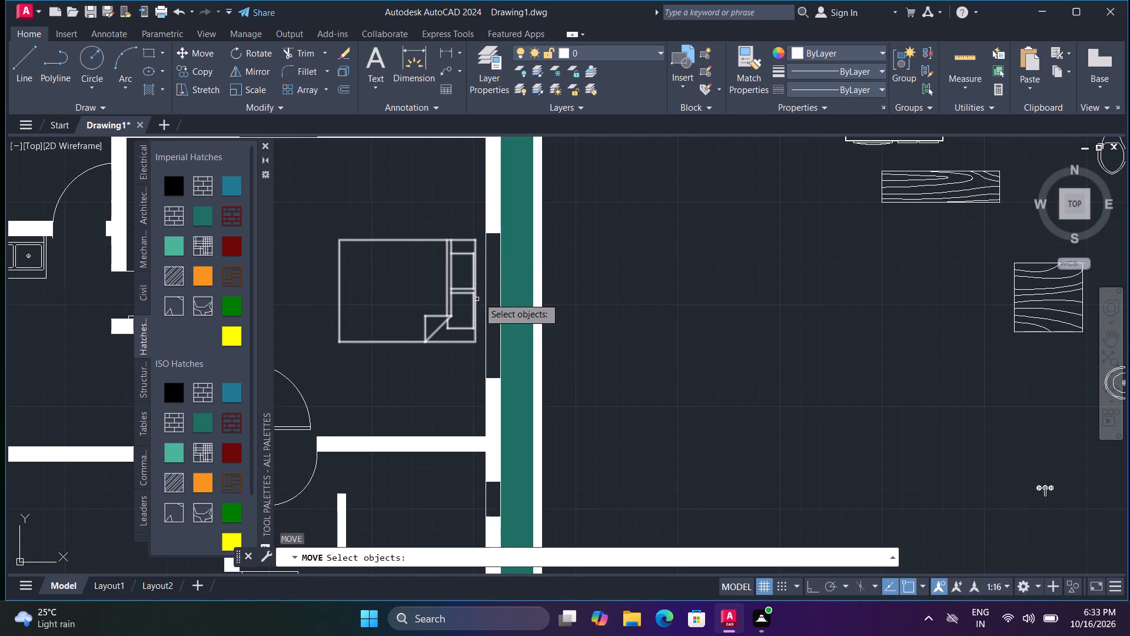
left_click(479, 296)
left_click(474, 289)
key("space")
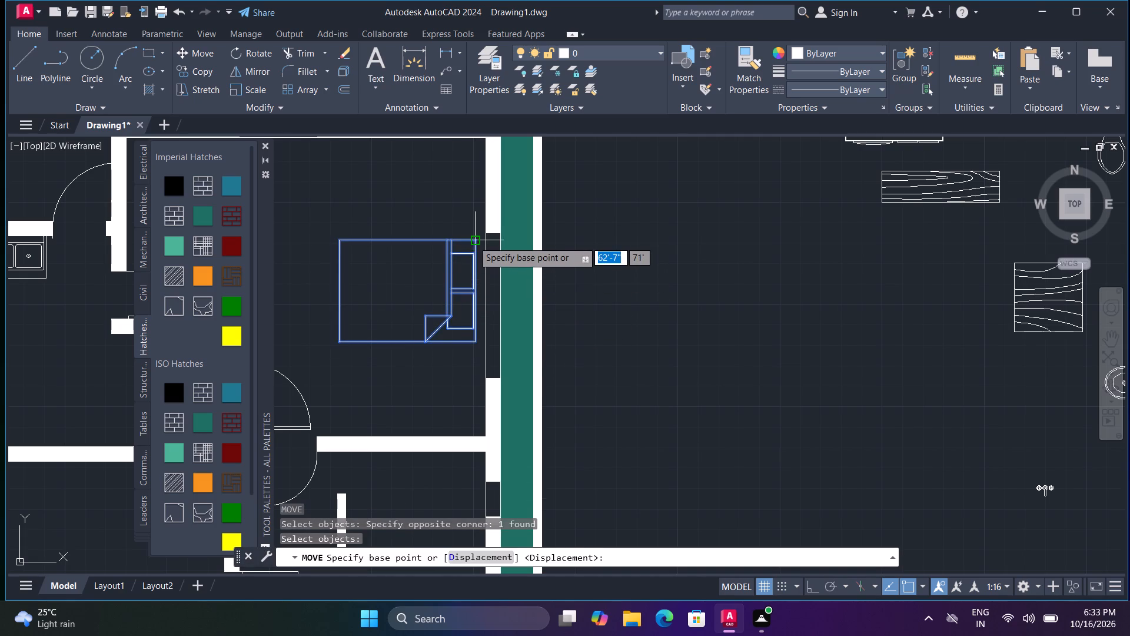
left_click(473, 241)
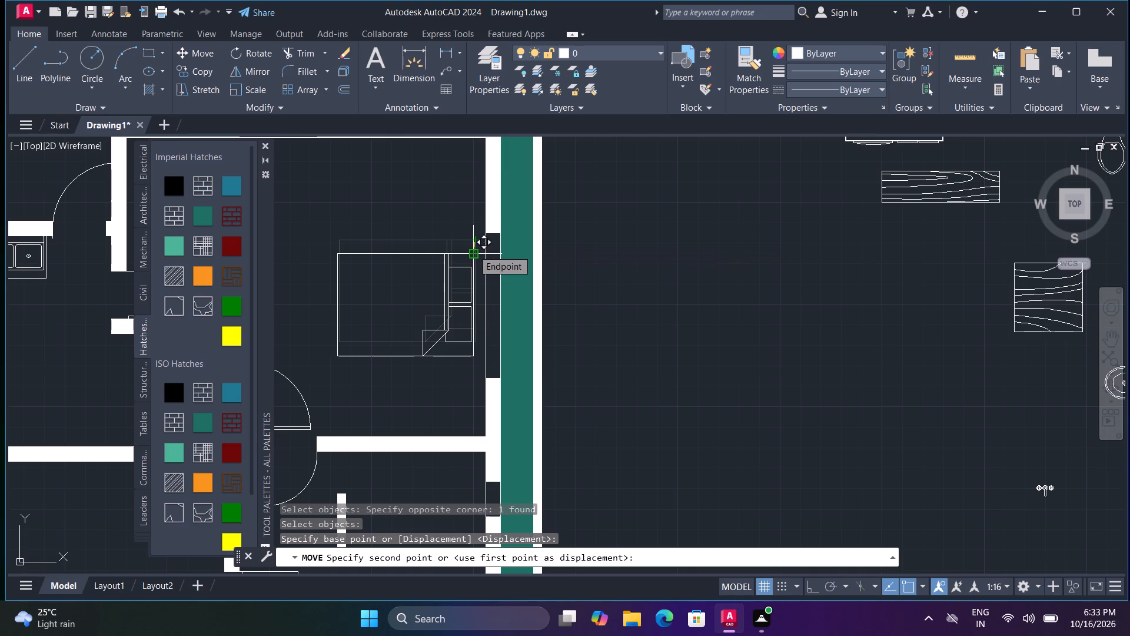
left_click(473, 250)
key("space")
left_click(471, 291)
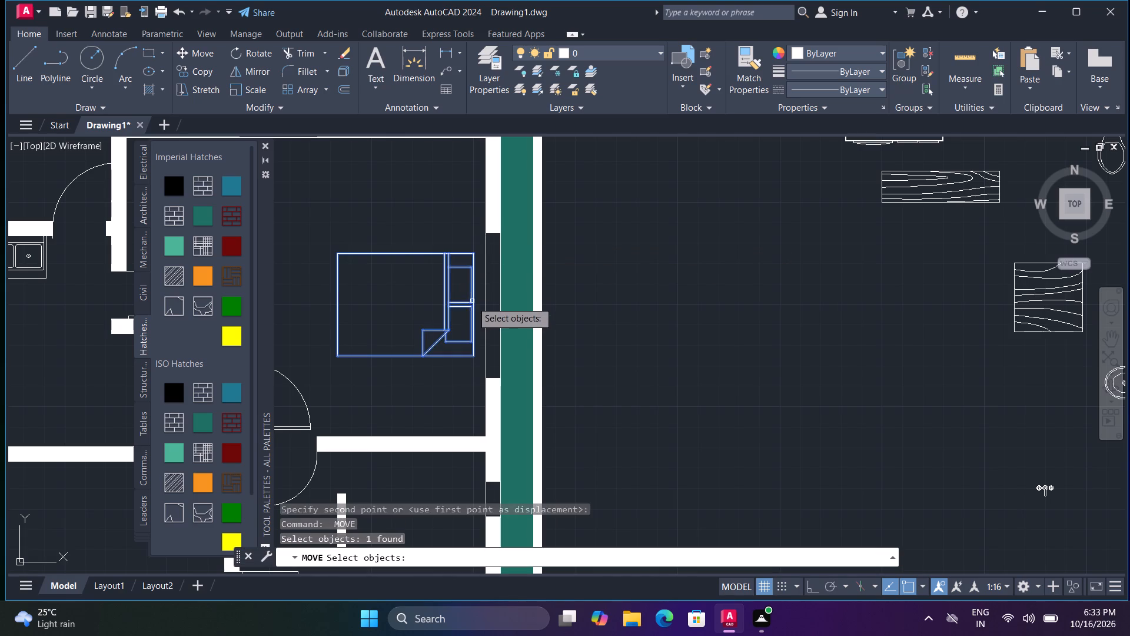
key("space")
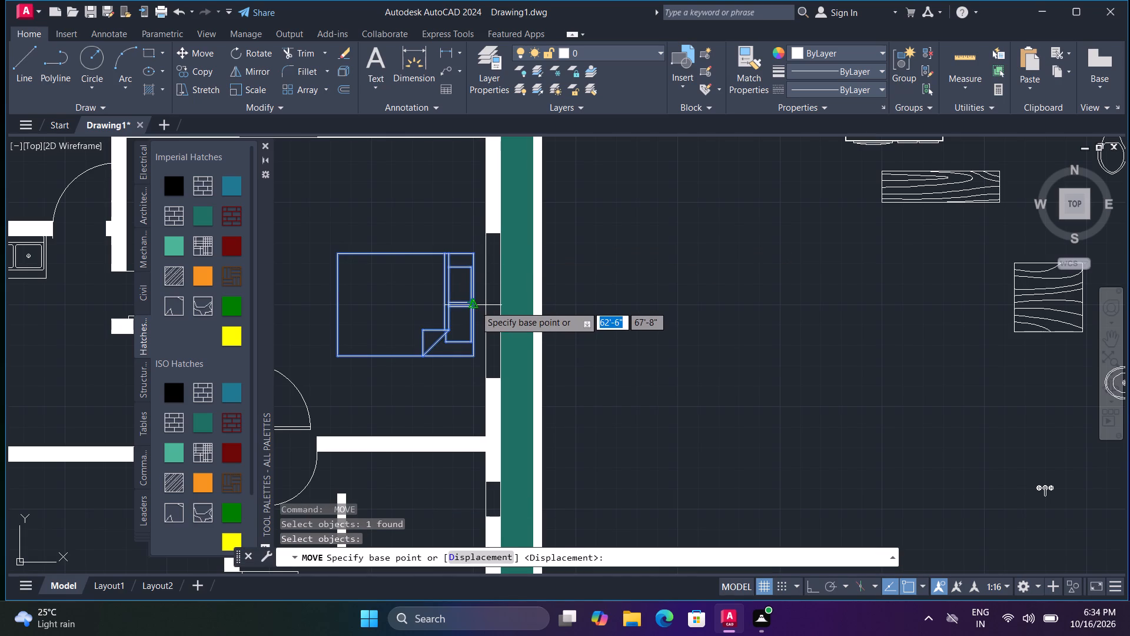
left_click(475, 306)
left_click(482, 306)
Copy the bed by the middle of its headboard to the east window of the bedroom to the south.
scroll(484, 312, "down", 1)
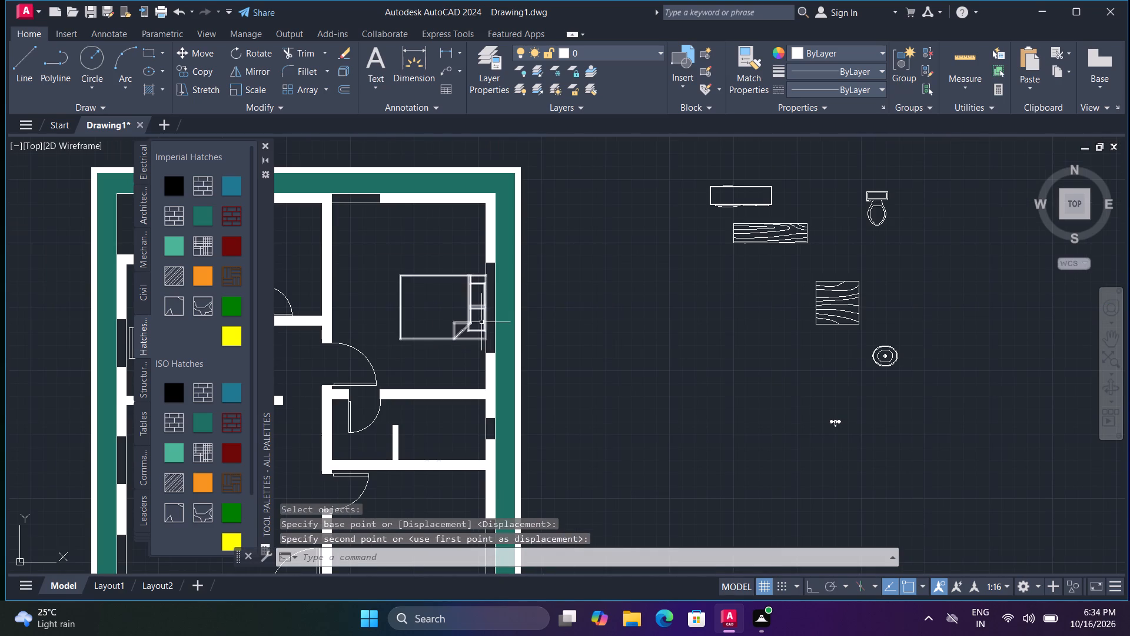
key("c")
type("o")
key("space")
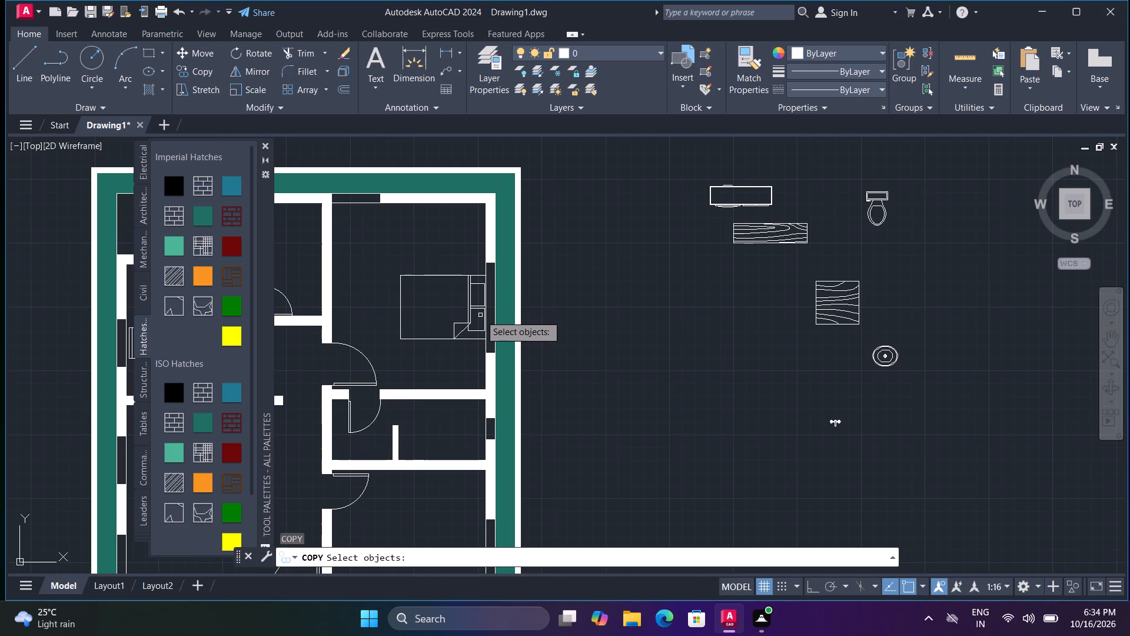
left_click(480, 307)
key("space")
left_click(486, 307)
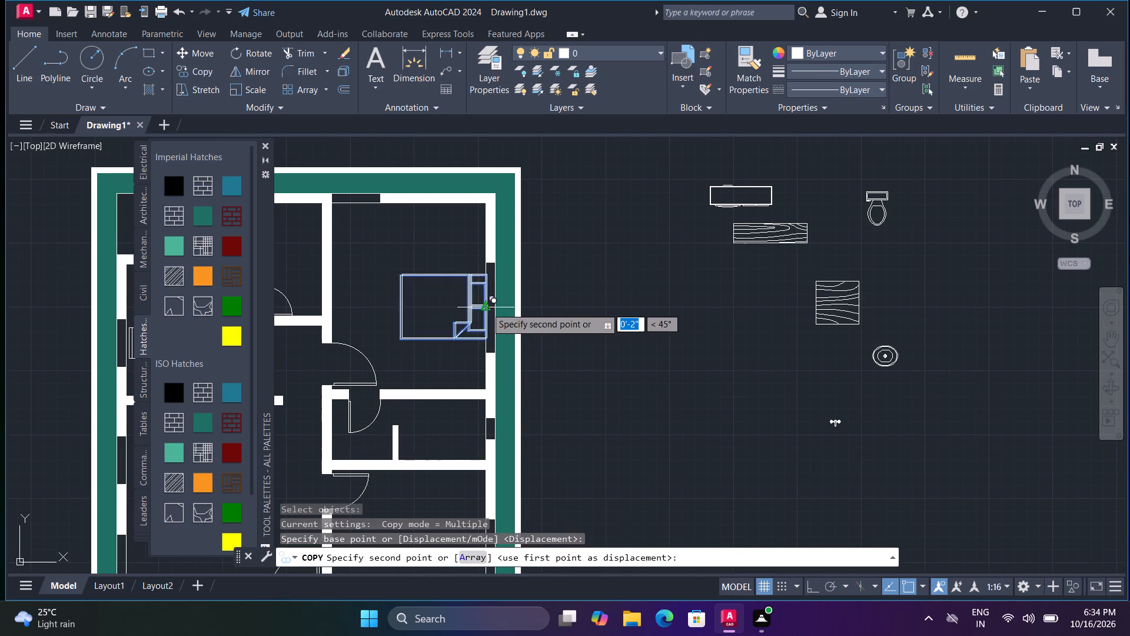
middle_click_drag(495, 341, 470, 86)
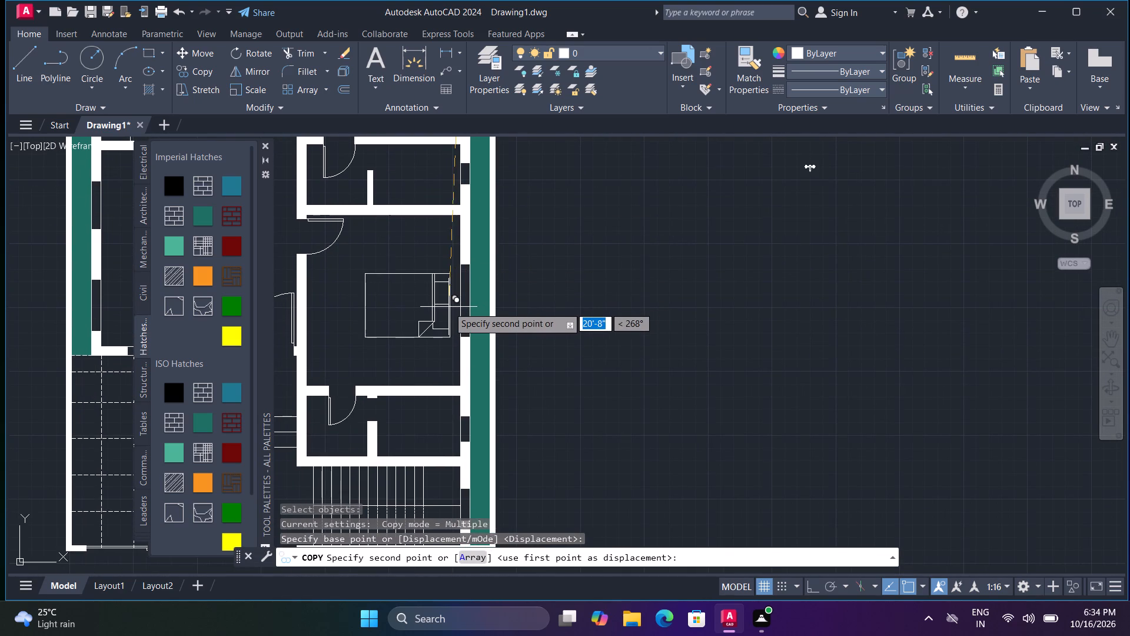
scroll(449, 307, "up", 1)
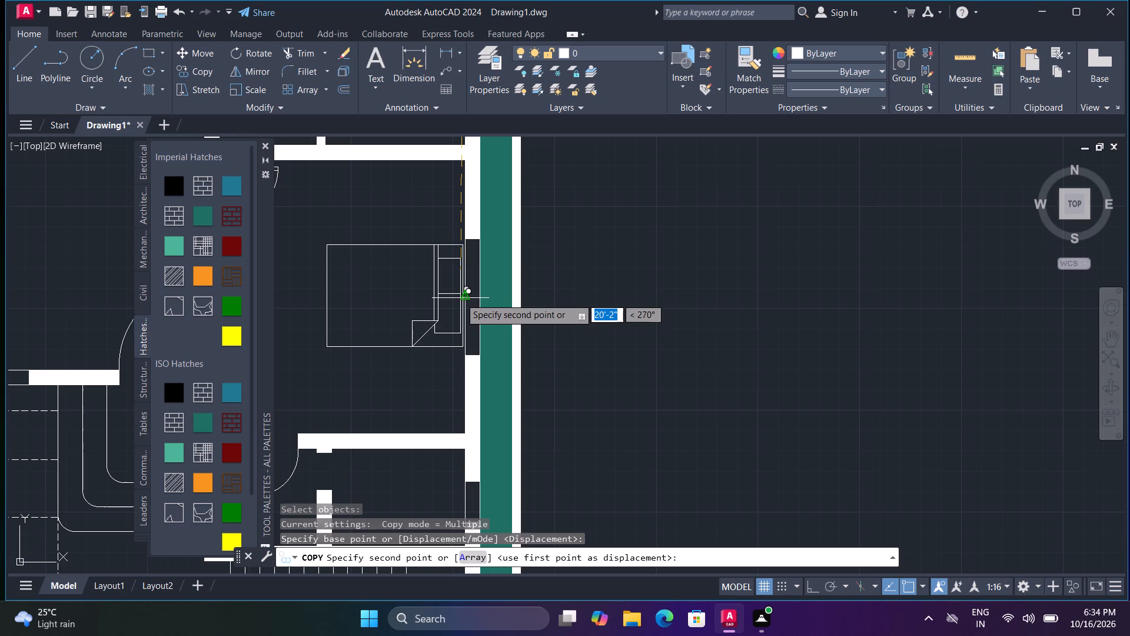
left_click(460, 298)
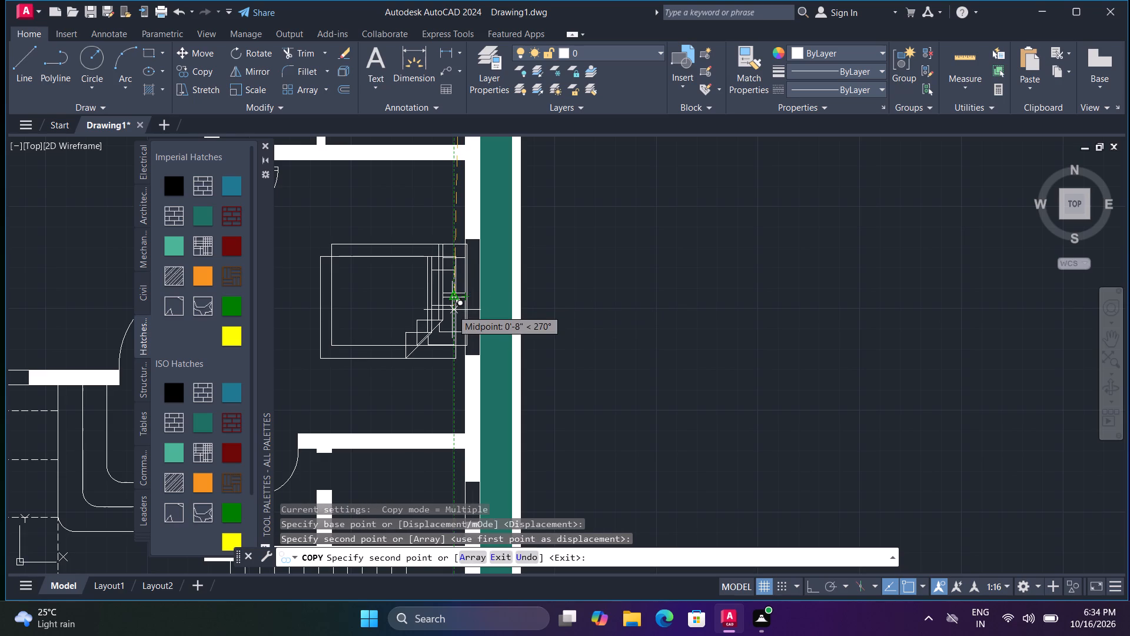
key("Escape")
Move the copied bed slightly west so that its headboard sits flush with the inner face of the east wall.
scroll(452, 310, "up", 2)
key("m")
key("space")
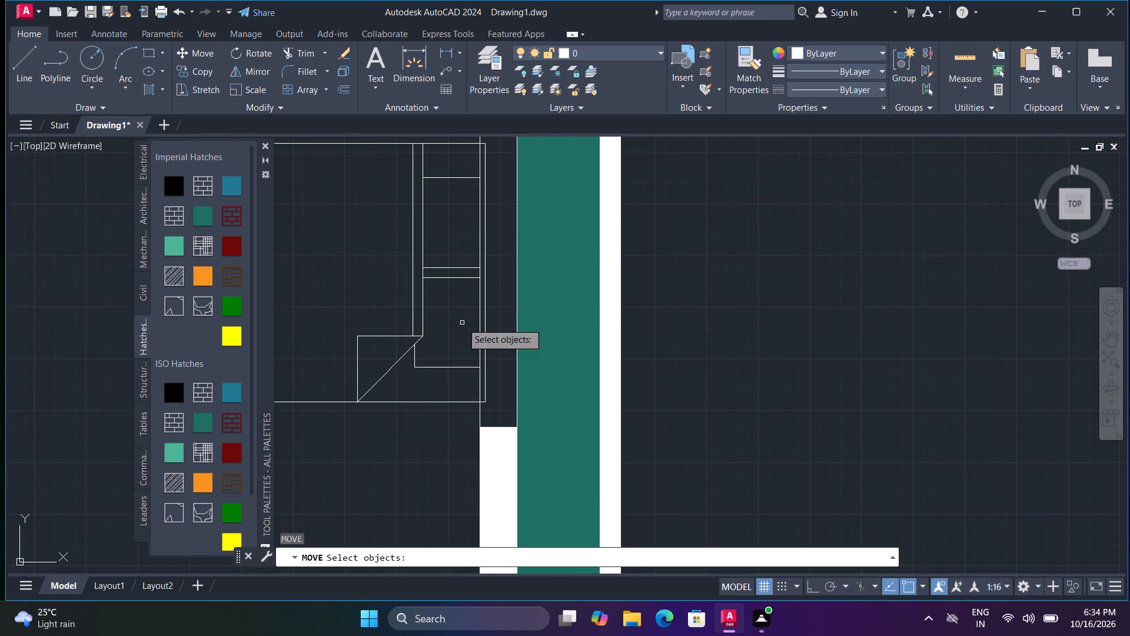
left_click(471, 368)
key("space")
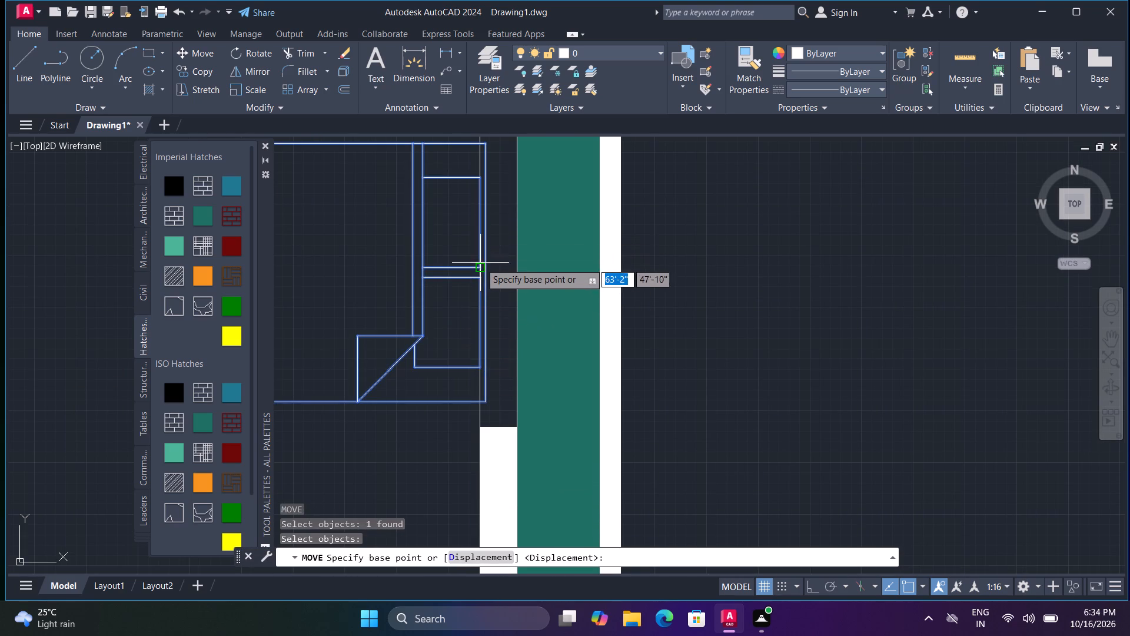
left_click(485, 272)
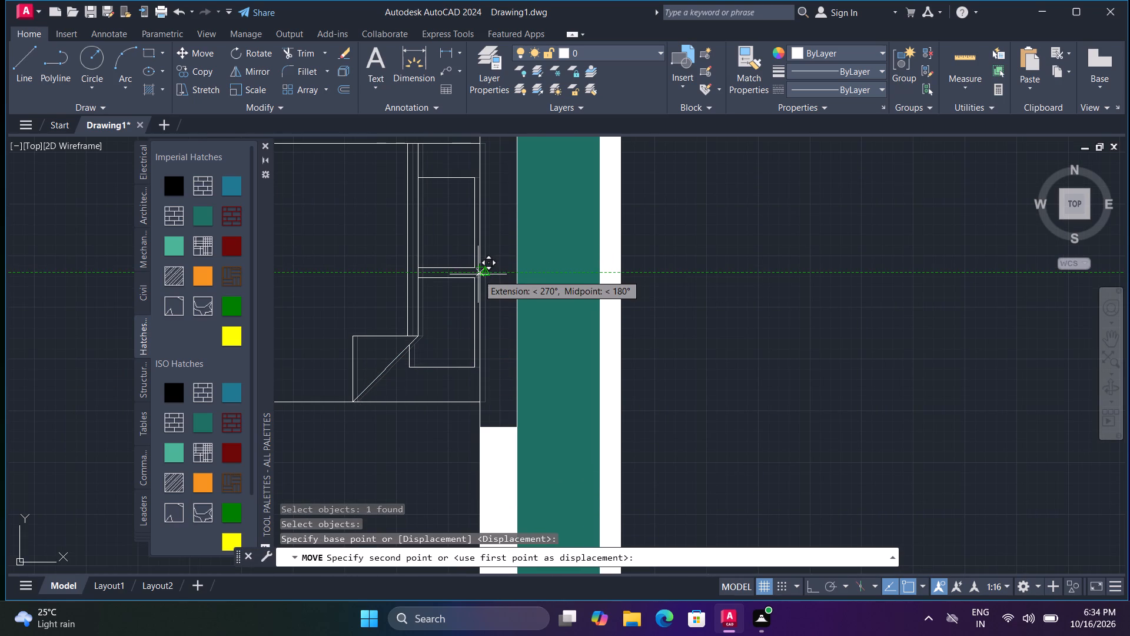
left_click(478, 274)
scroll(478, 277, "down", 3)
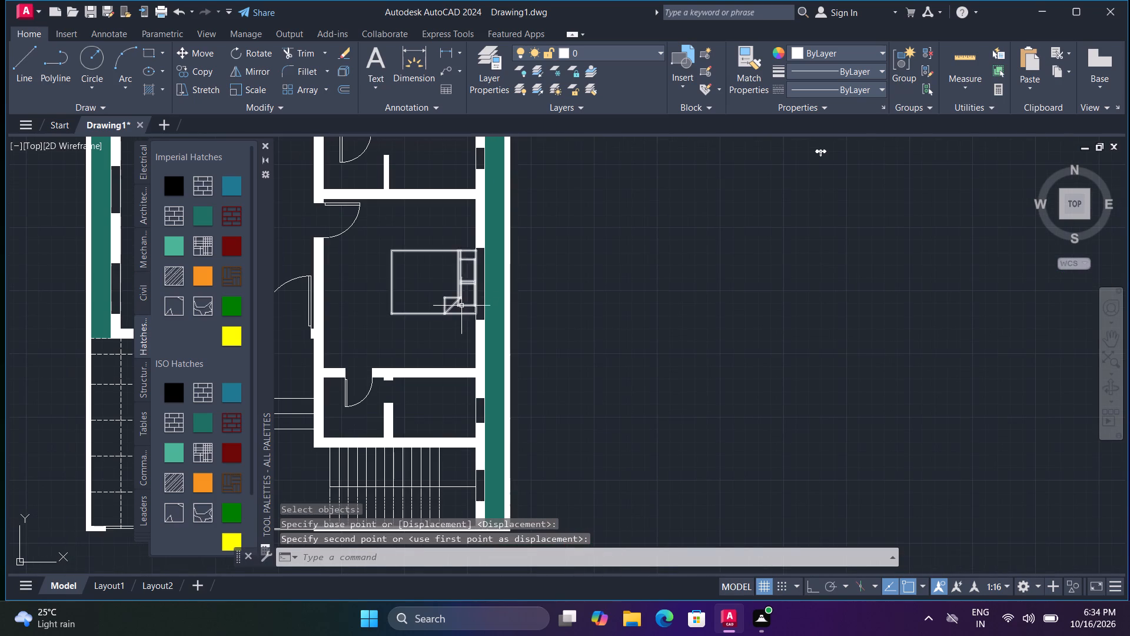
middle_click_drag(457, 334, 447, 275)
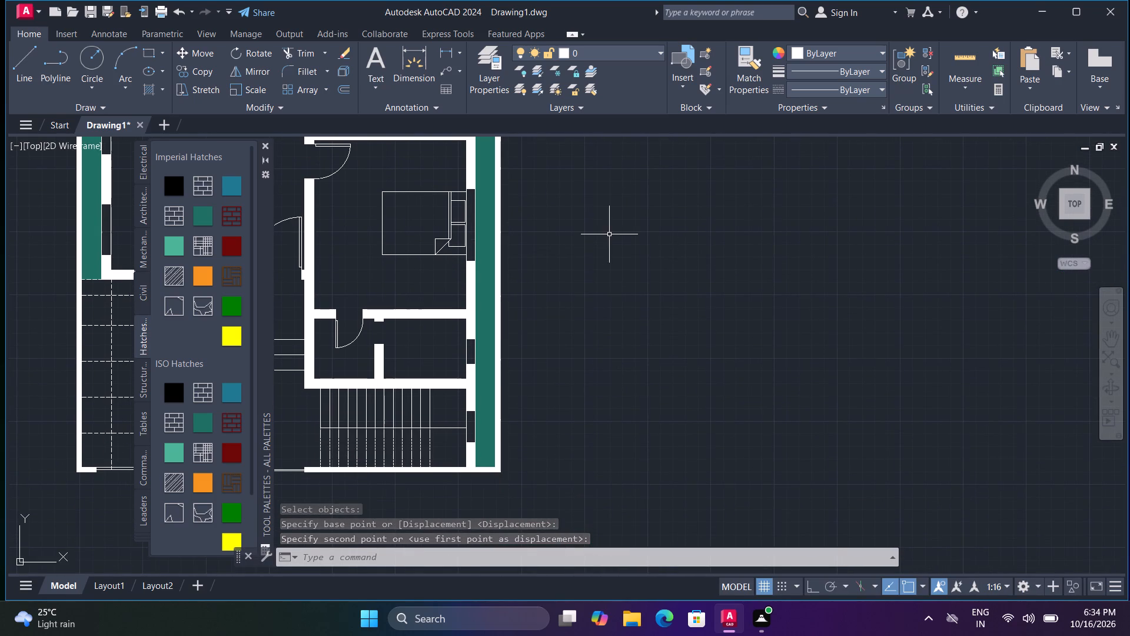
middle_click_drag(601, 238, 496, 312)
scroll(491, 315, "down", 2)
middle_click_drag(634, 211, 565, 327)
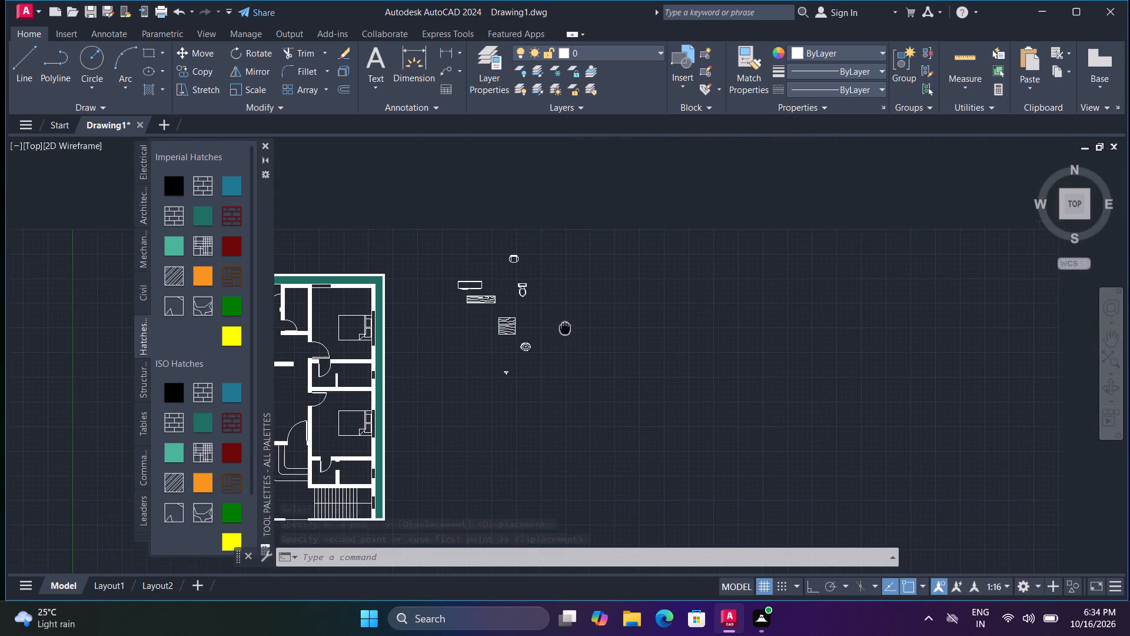
Move the long wood-grain block by its northeast corner into the inner northeast corner of the northeast bedroom.
middle_click(564, 329)
scroll(543, 304, "up", 3)
scroll(508, 269, "down", 1)
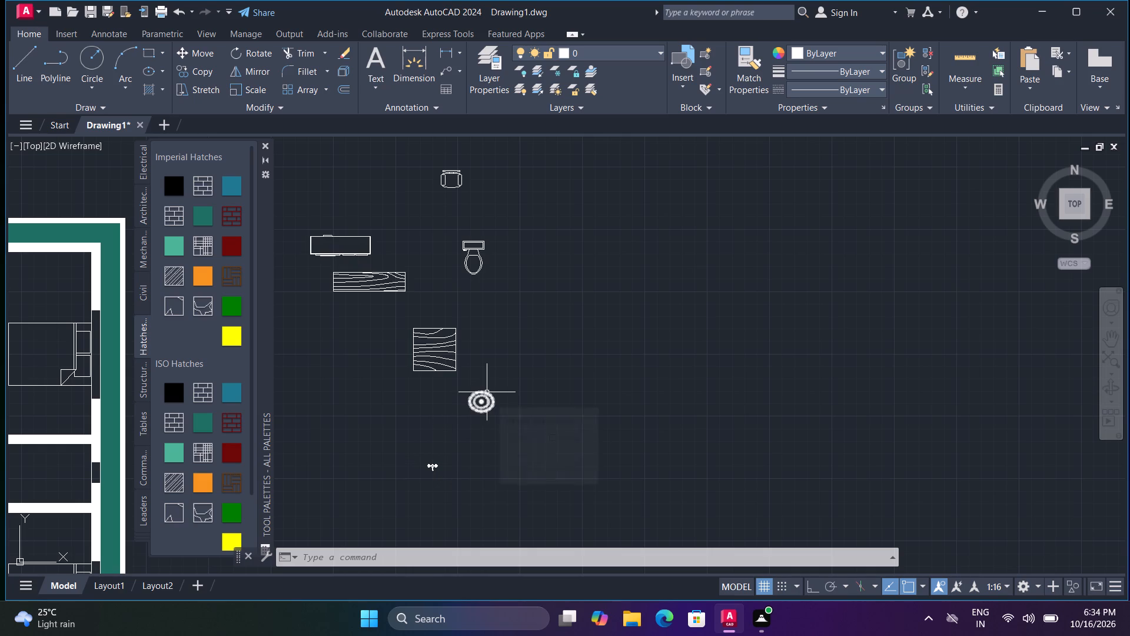
left_click(374, 287)
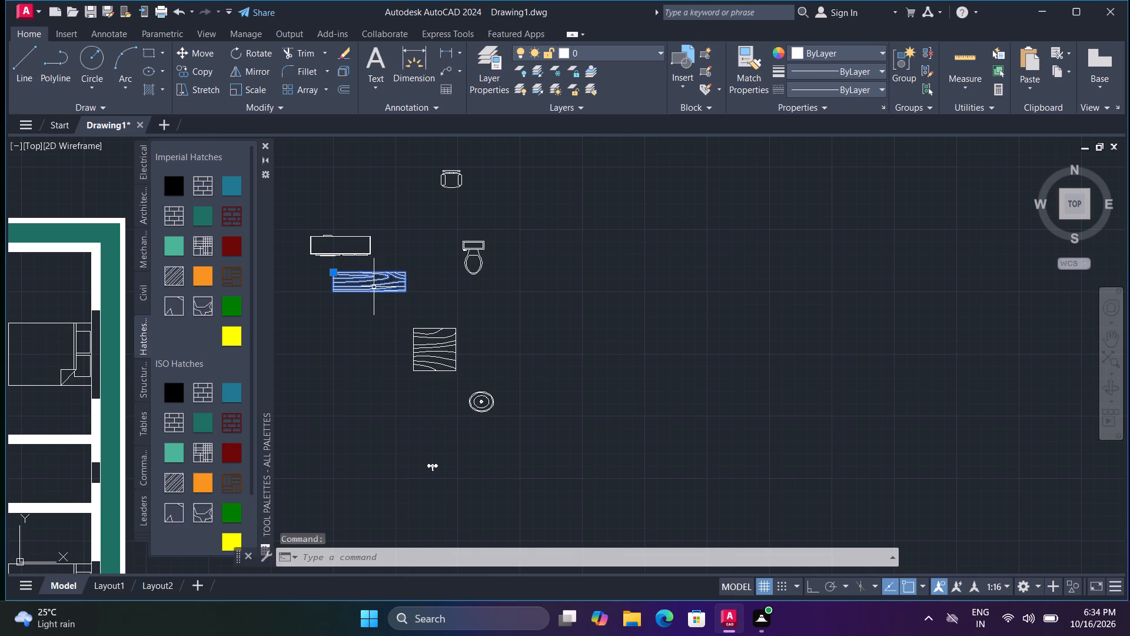
key("m")
key("space")
left_click(405, 271)
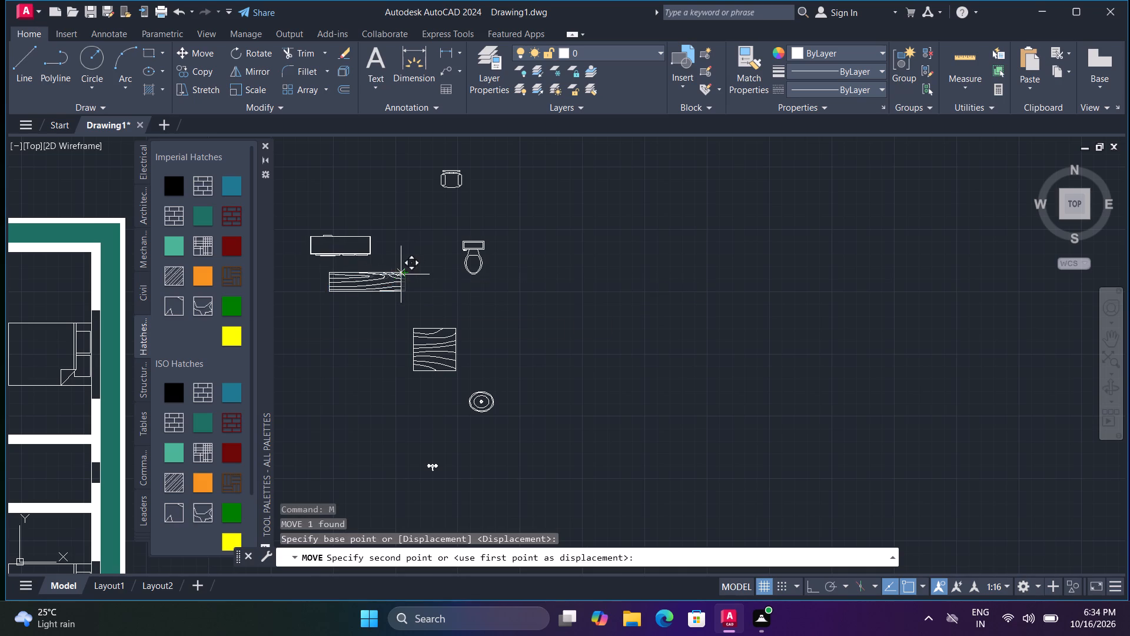
middle_click_drag(214, 332, 481, 324)
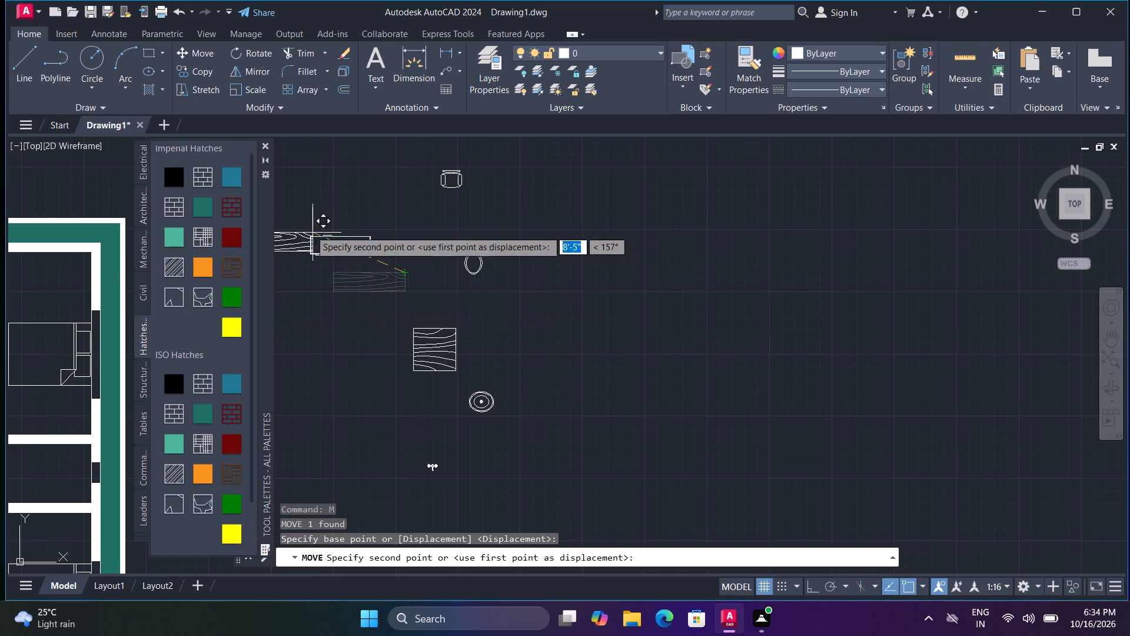
left_click(265, 148)
middle_click_drag(245, 270, 536, 349)
scroll(388, 338, "up", 2)
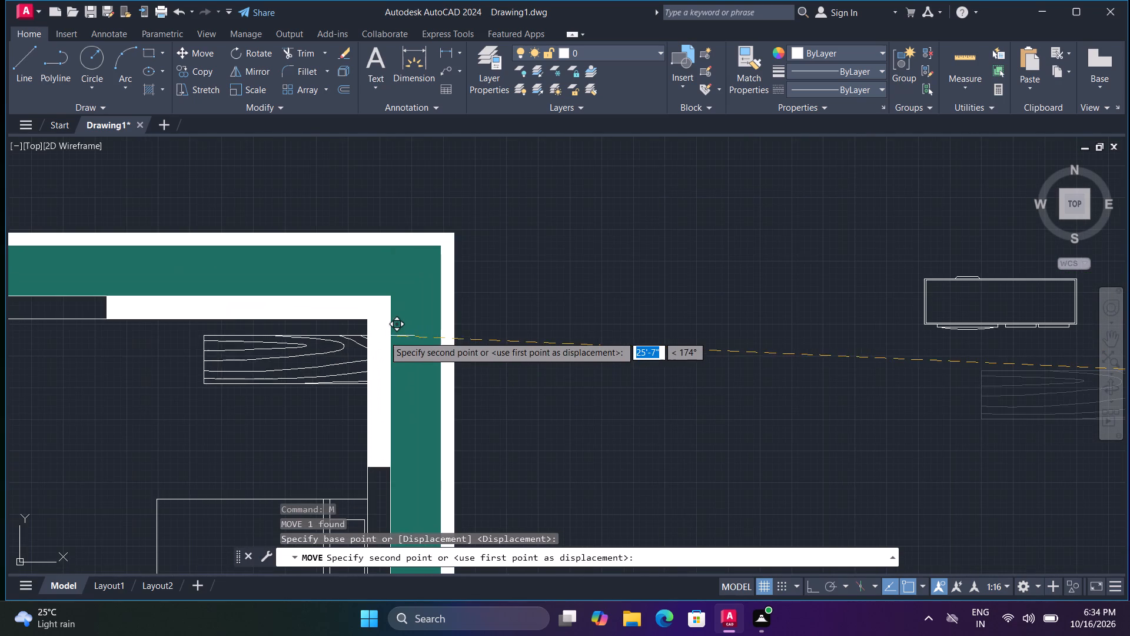
left_click(367, 319)
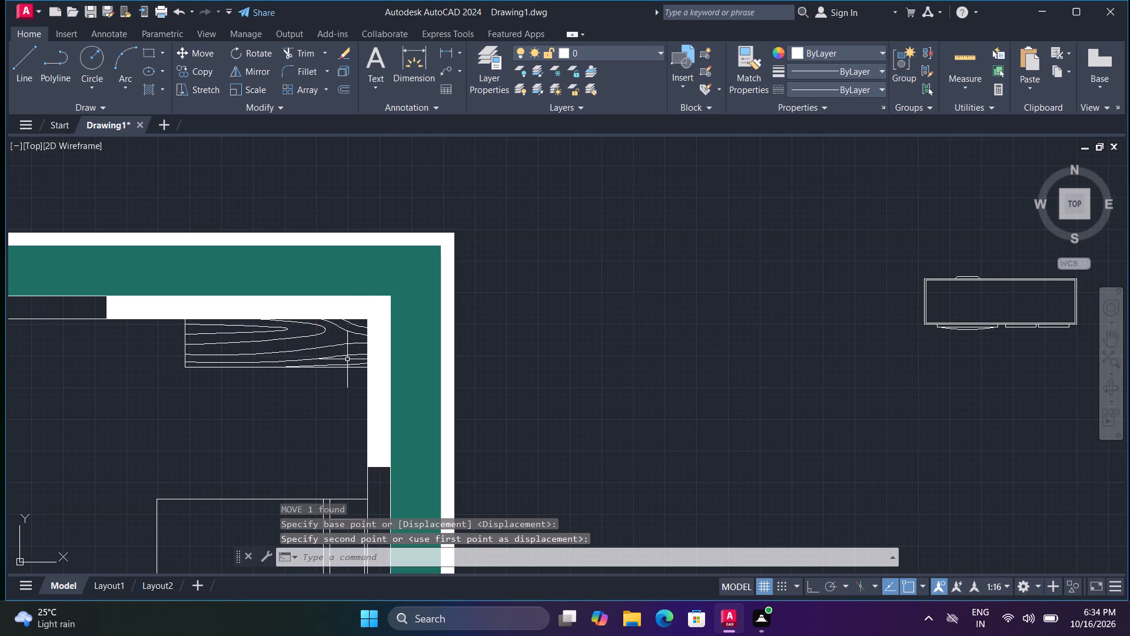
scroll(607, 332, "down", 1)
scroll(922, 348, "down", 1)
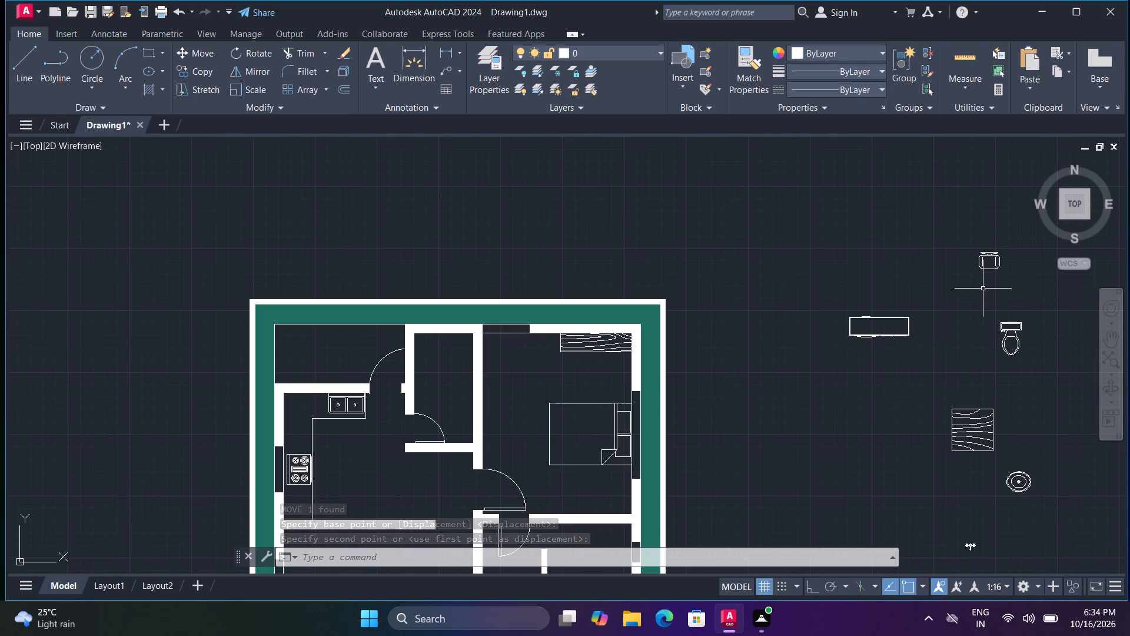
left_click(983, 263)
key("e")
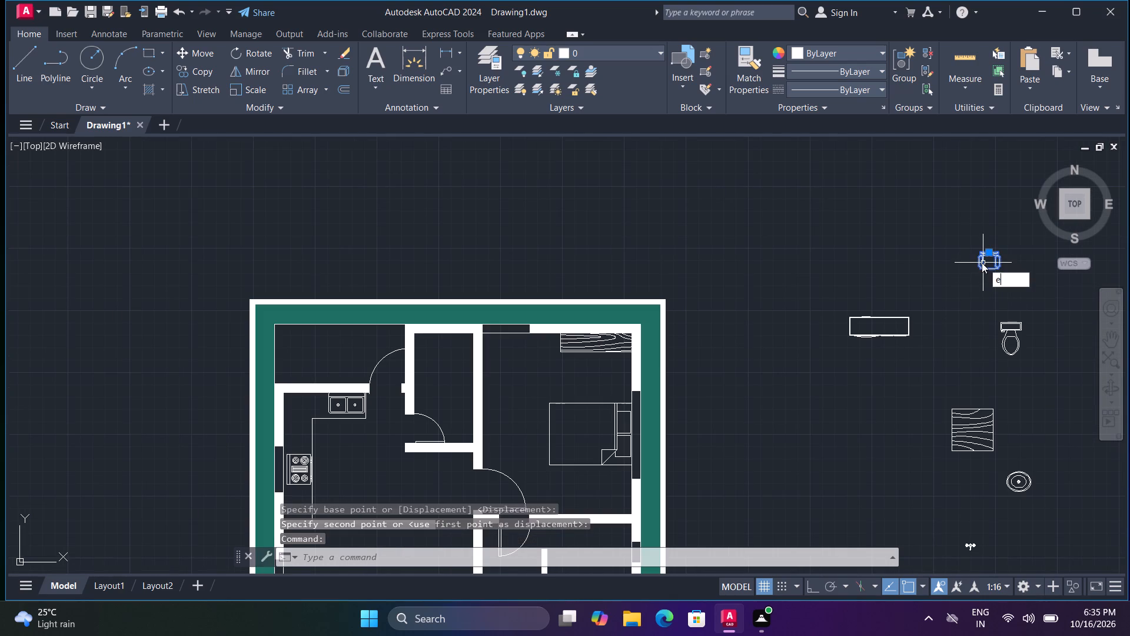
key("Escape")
Rotate the armchair block beside the plan by 180° so that its backrest faces south.
key("r")
type("o")
key("space")
left_click(980, 261)
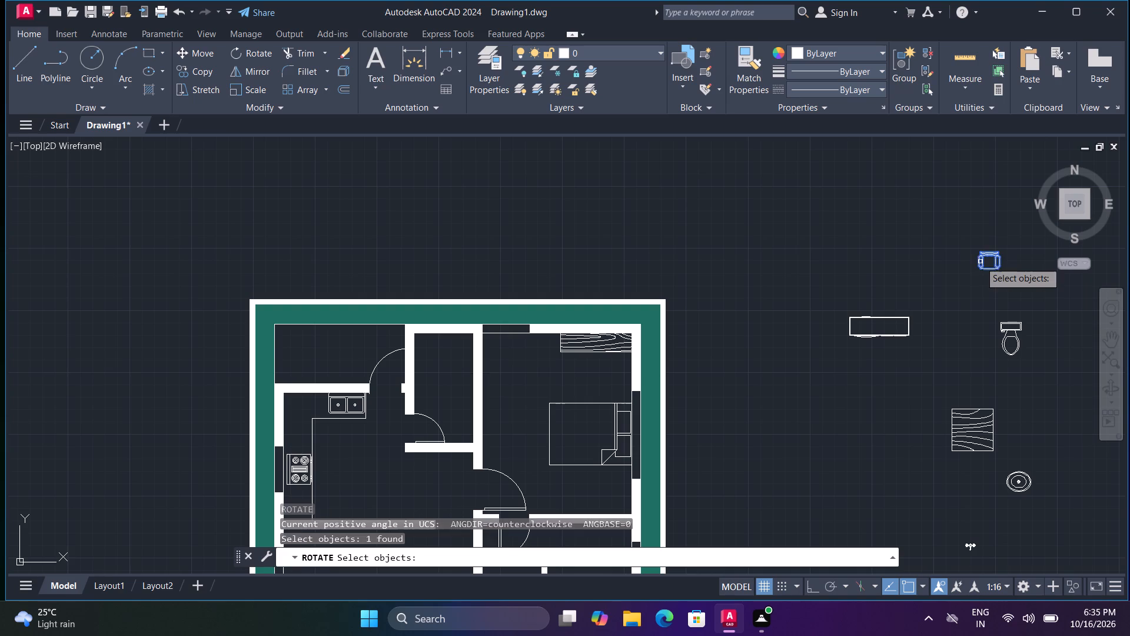
key("space")
left_click(981, 267)
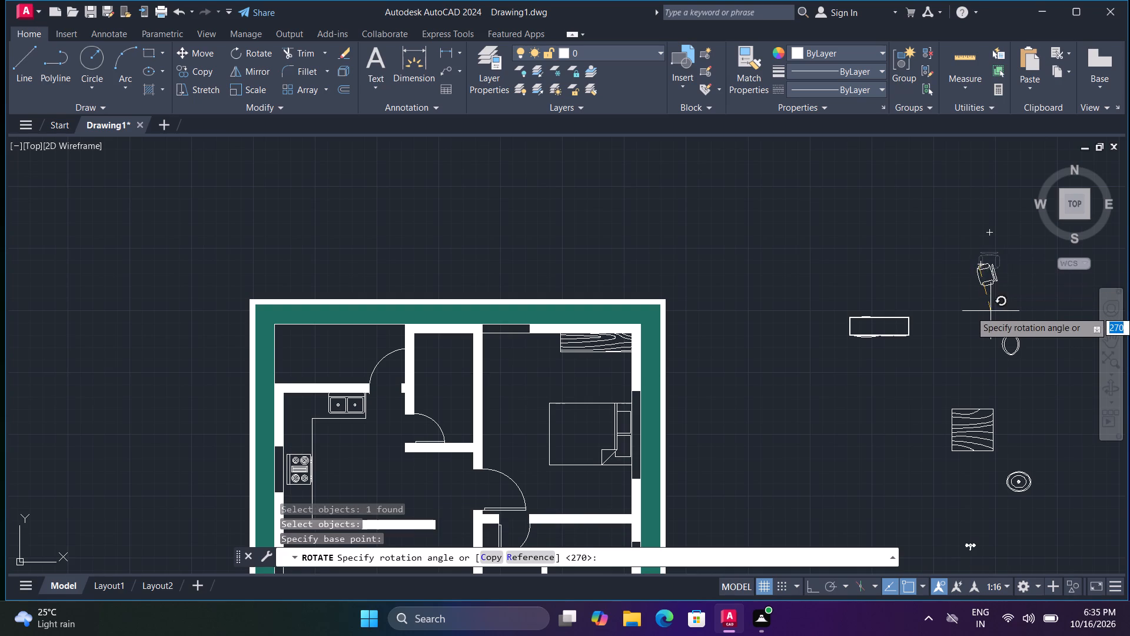
key("F8")
left_click(919, 267)
Move the chair by the middle of its north edge to just below the north window of the northeast bedroom.
key("m")
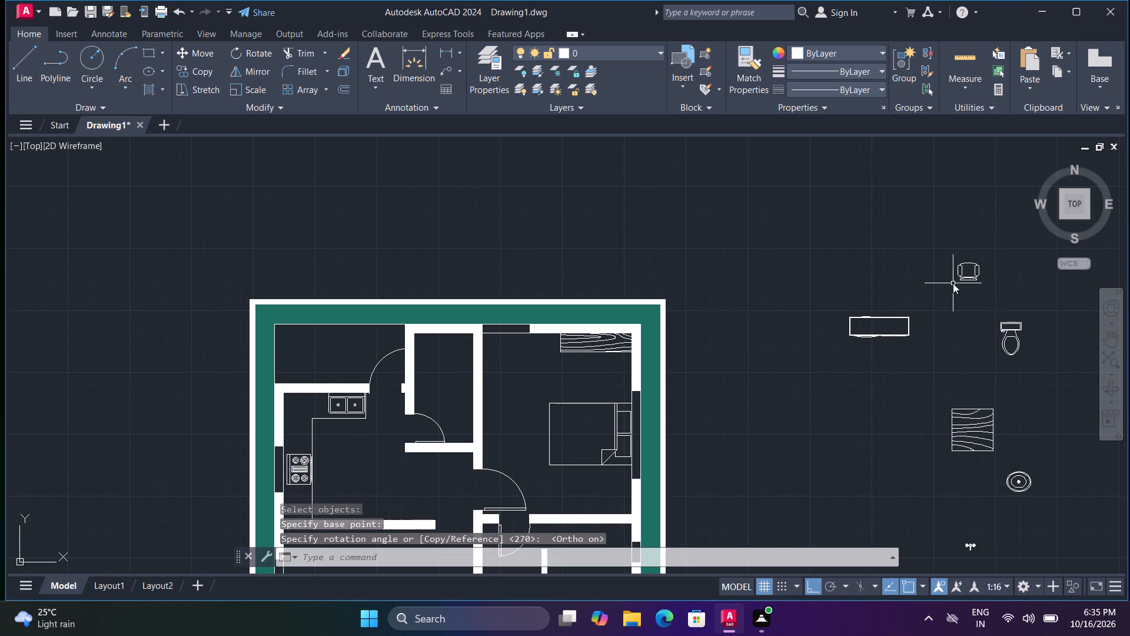
key("space")
left_click(966, 264)
key("space")
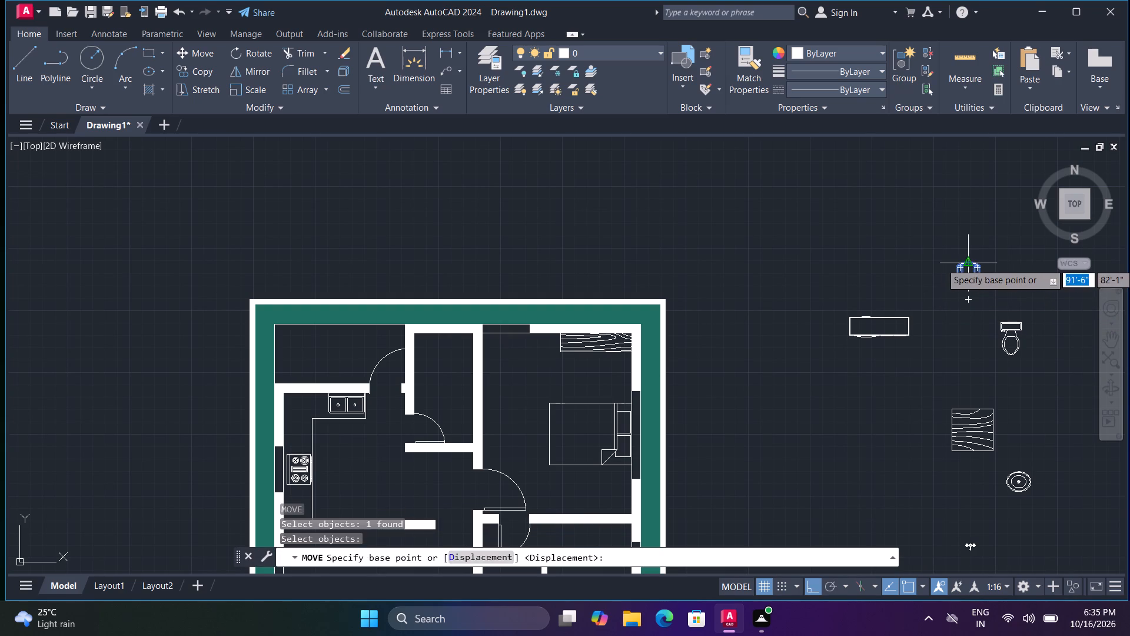
left_click(968, 263)
scroll(534, 365, "up", 2)
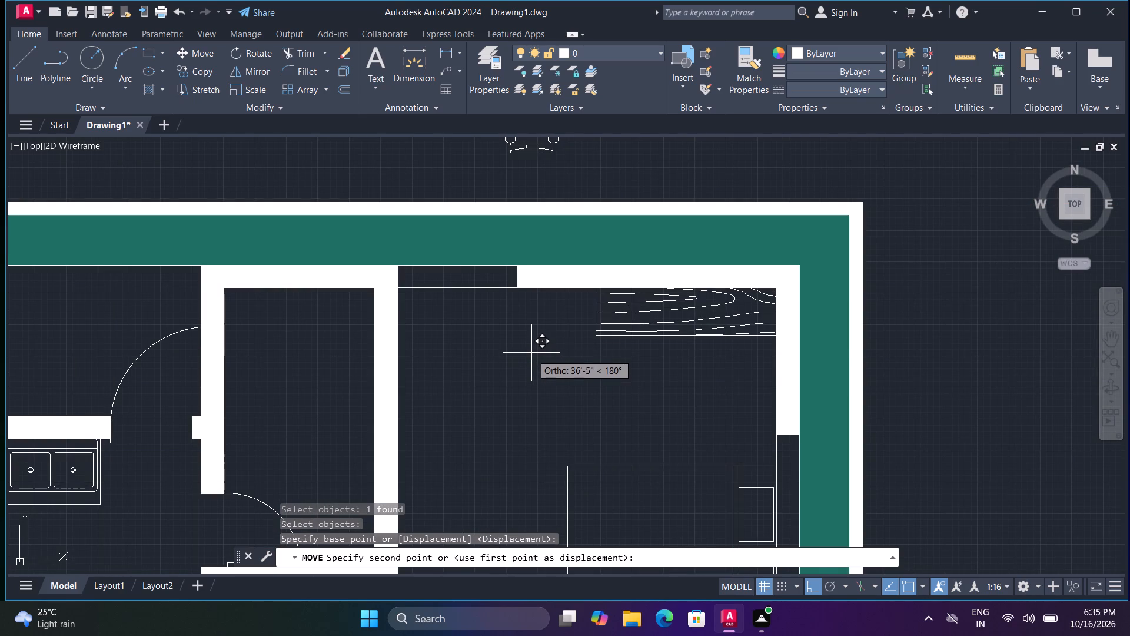
key("F8")
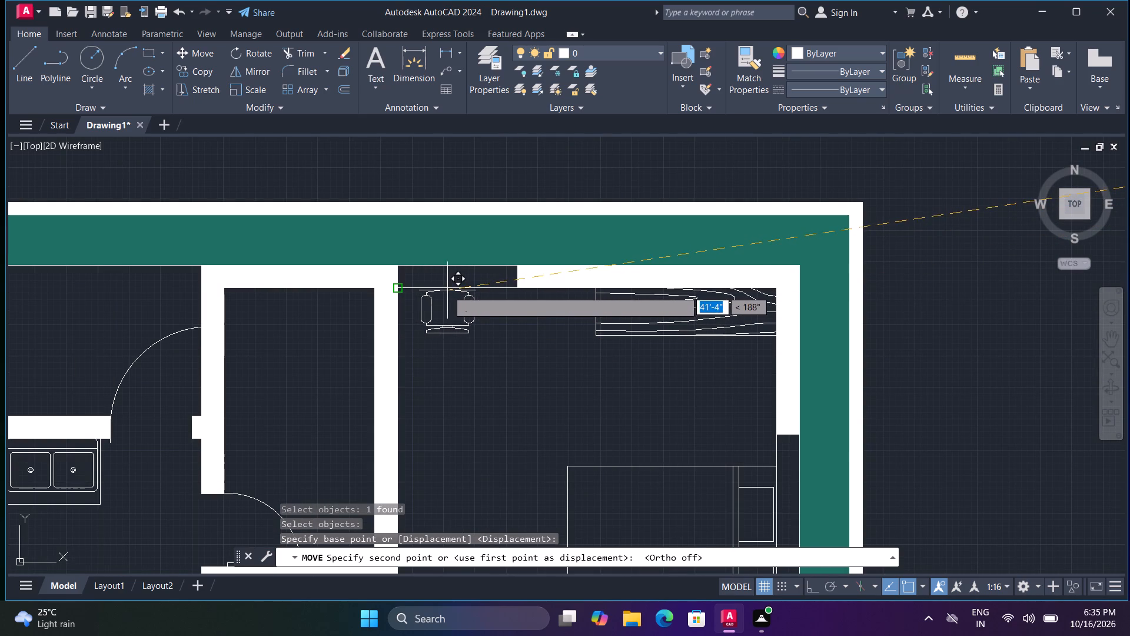
left_click(451, 300)
Scale the chair up freehand about the southeast corner of its backrest.
type("sc")
key("space")
left_click(465, 337)
key("space")
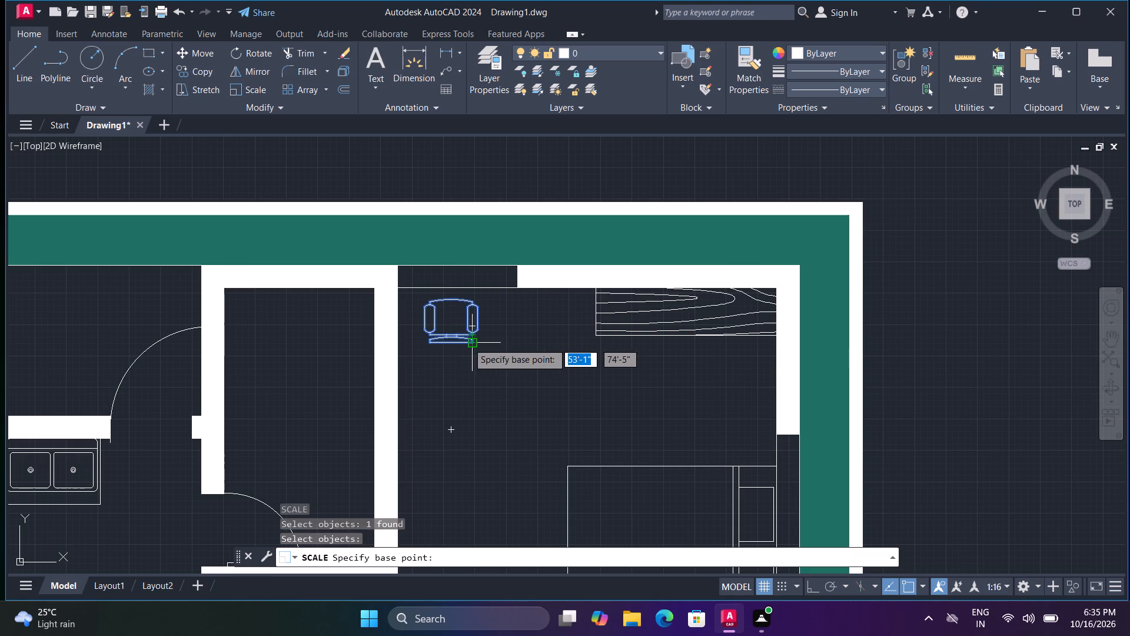
left_click(468, 343)
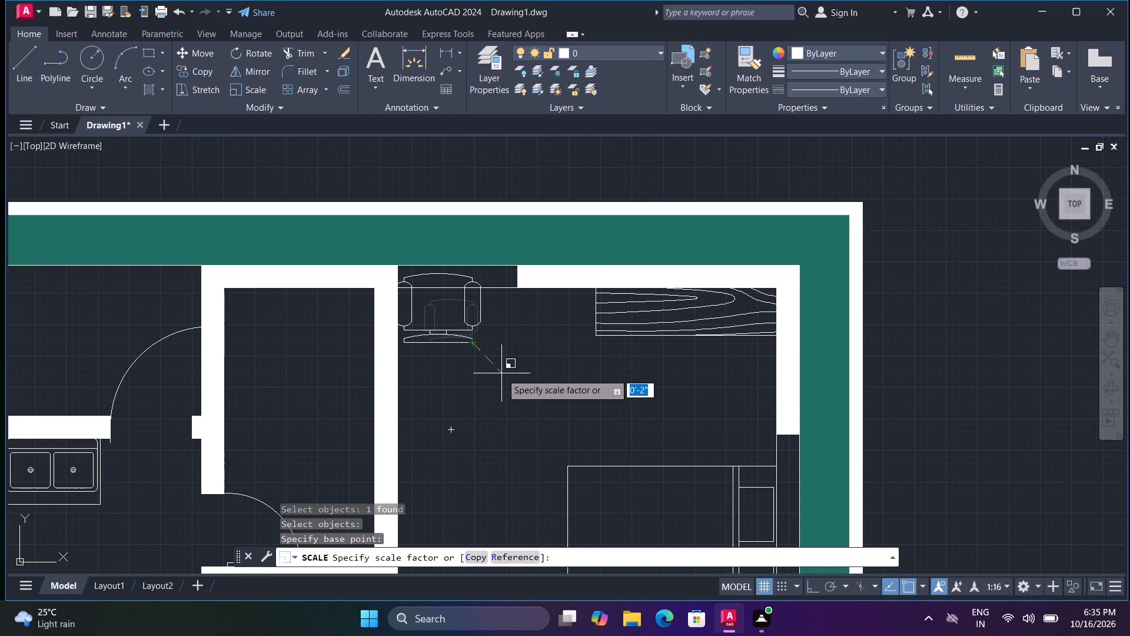
left_click(501, 373)
Move the enlarged chair about 7 inches southeast so that it sits inside the room, just below the north window.
type("m")
key("space")
left_click(472, 320)
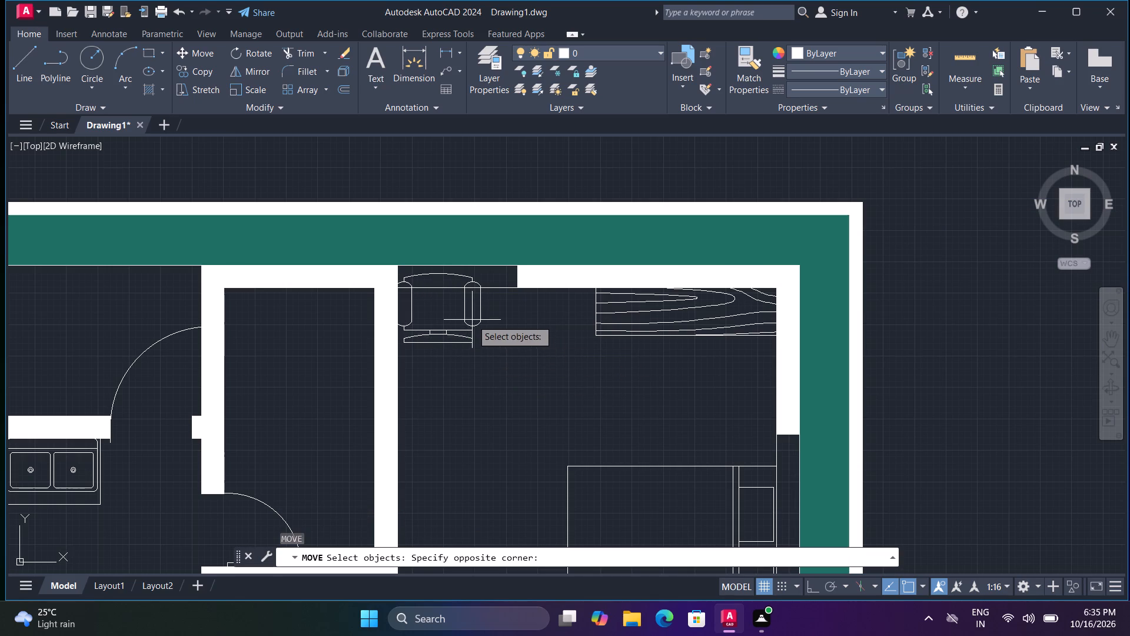
left_click(476, 327)
left_click(475, 327)
key("space")
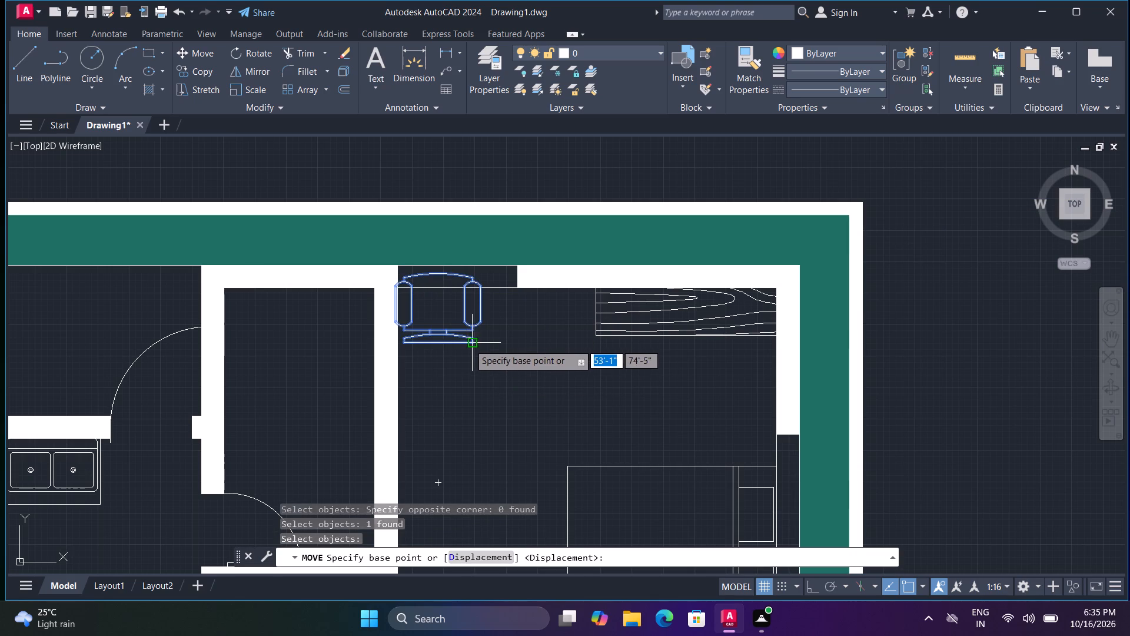
left_click(471, 344)
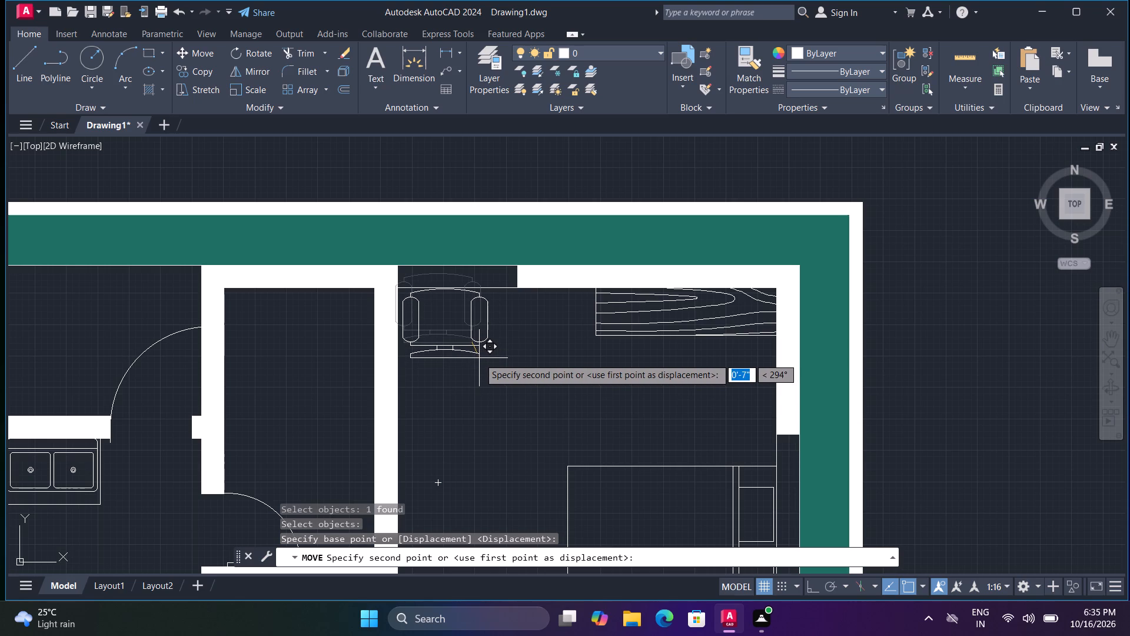
left_click(479, 358)
Scale the long wood-grain block up about its northeast corner until its west end reaches the edge of the north window.
left_click(630, 334)
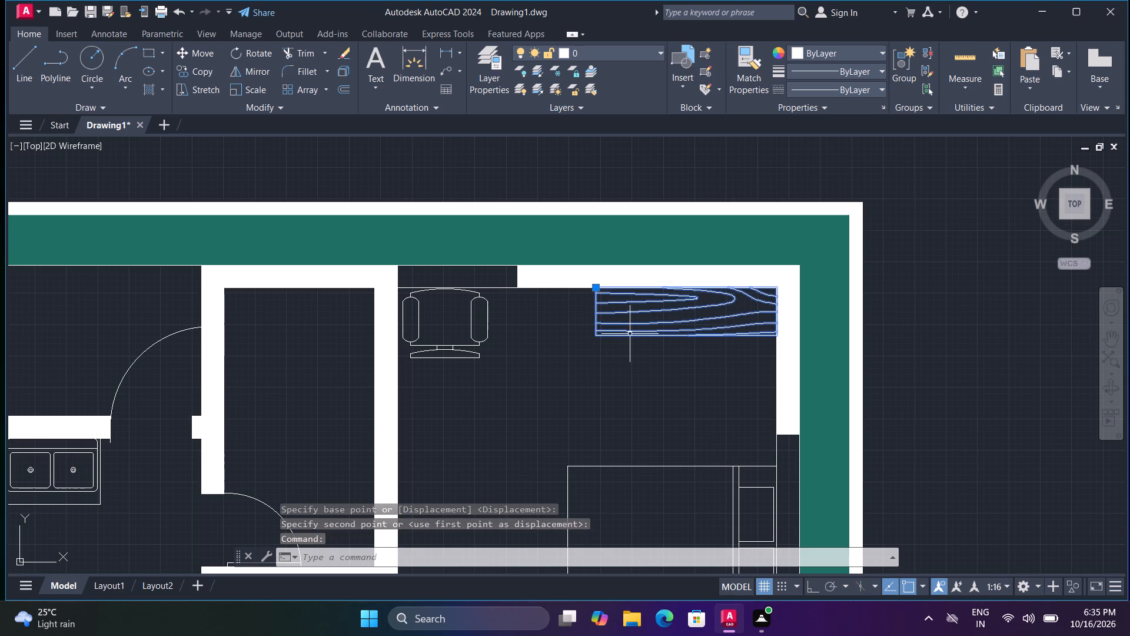
type("sc")
key("space")
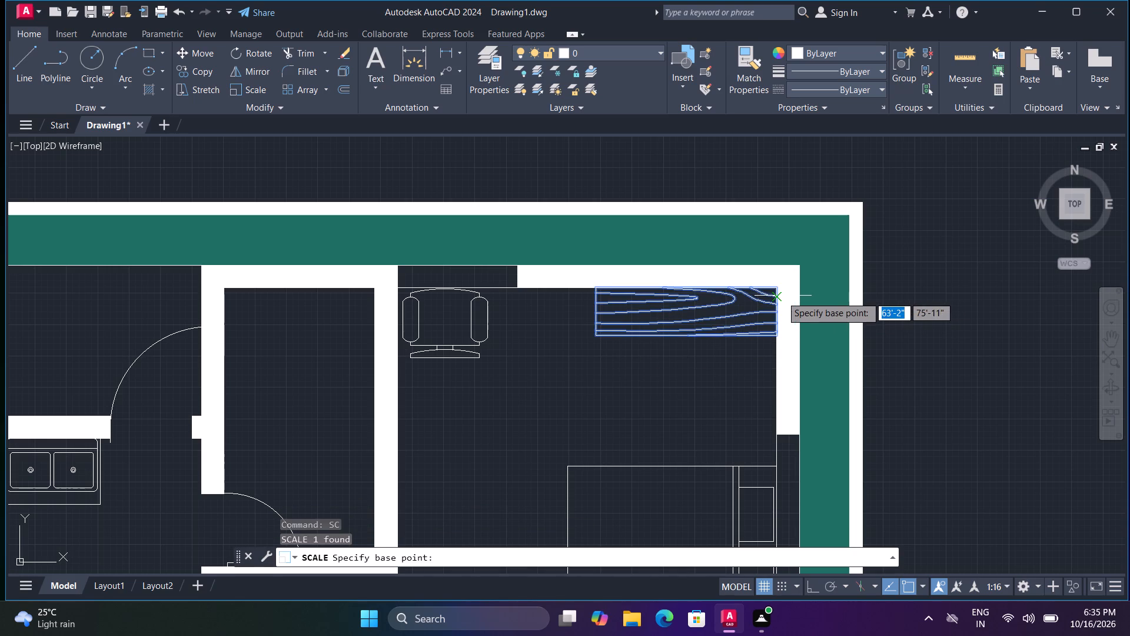
left_click(776, 291)
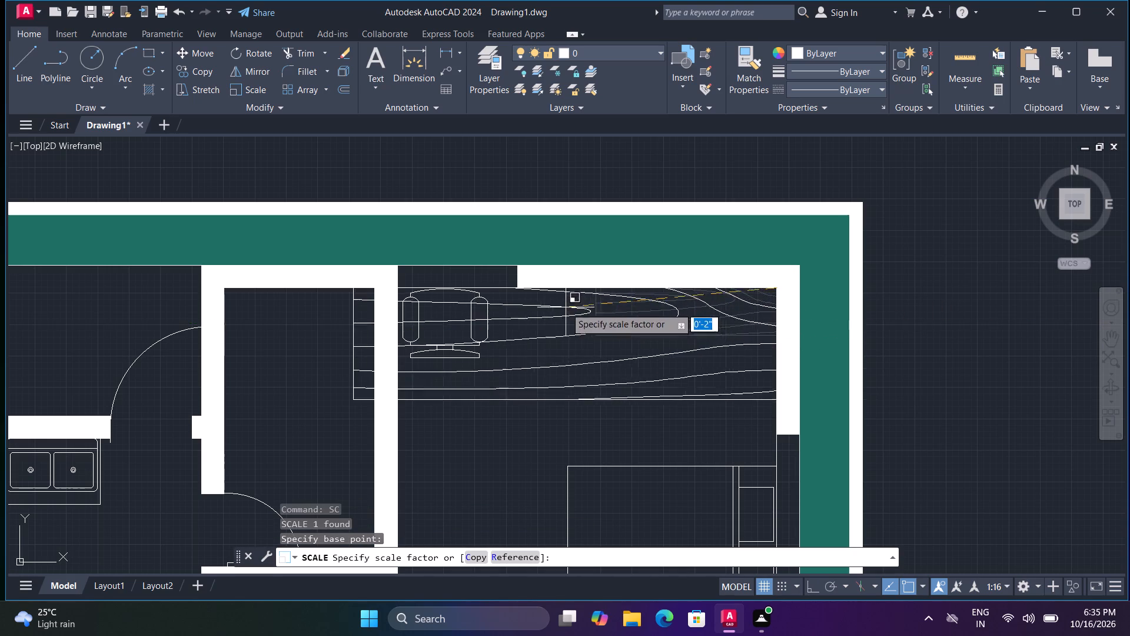
scroll(659, 337, "up", 1)
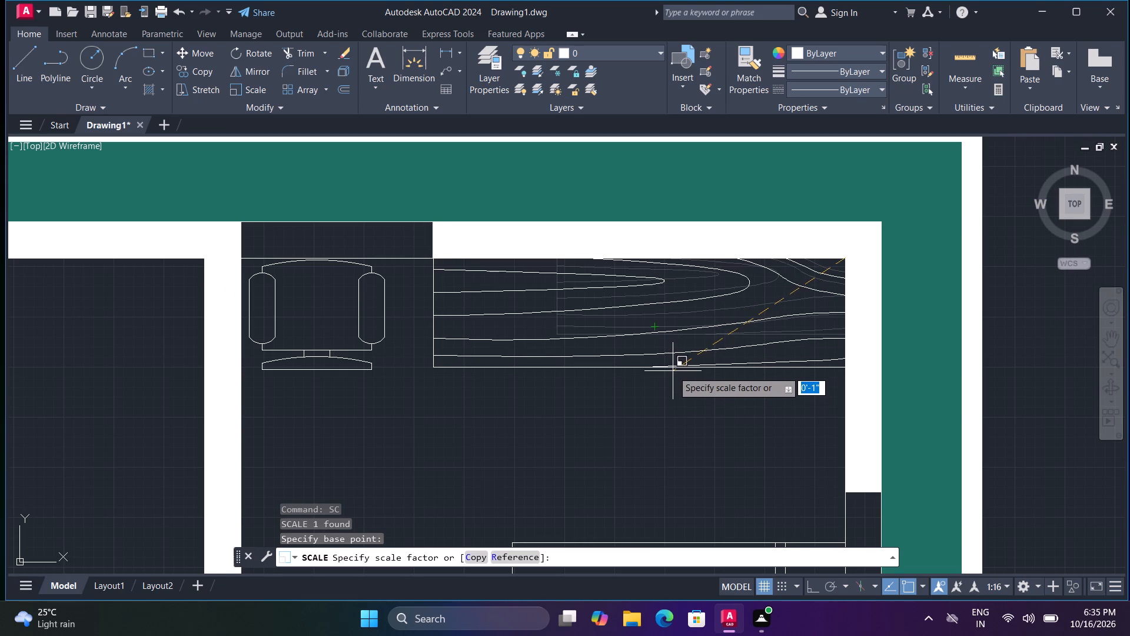
left_click(673, 371)
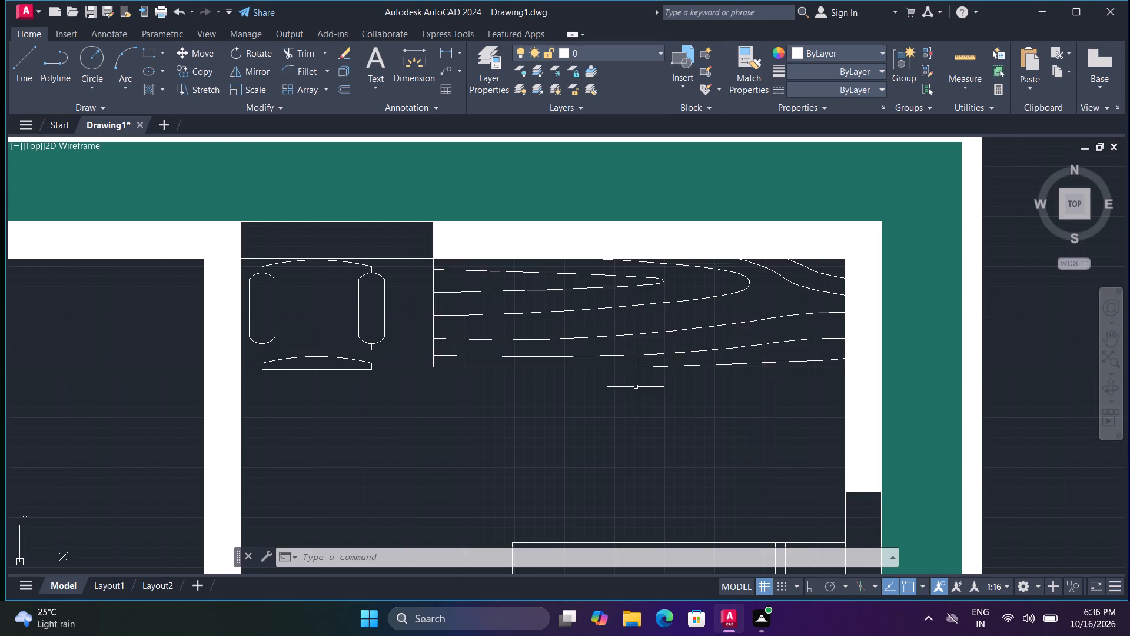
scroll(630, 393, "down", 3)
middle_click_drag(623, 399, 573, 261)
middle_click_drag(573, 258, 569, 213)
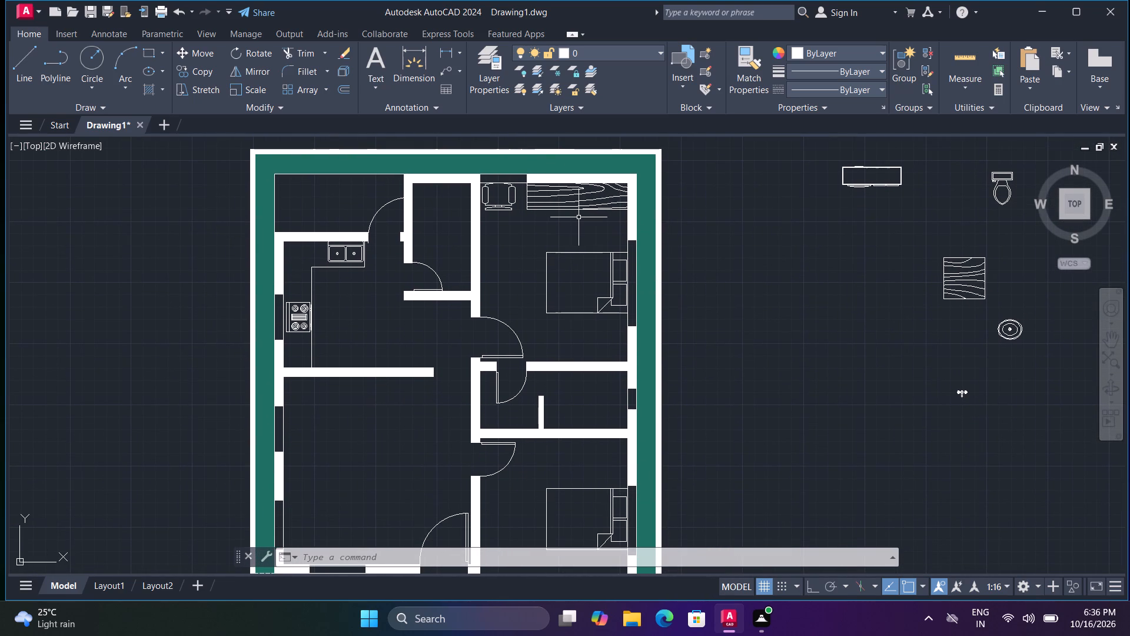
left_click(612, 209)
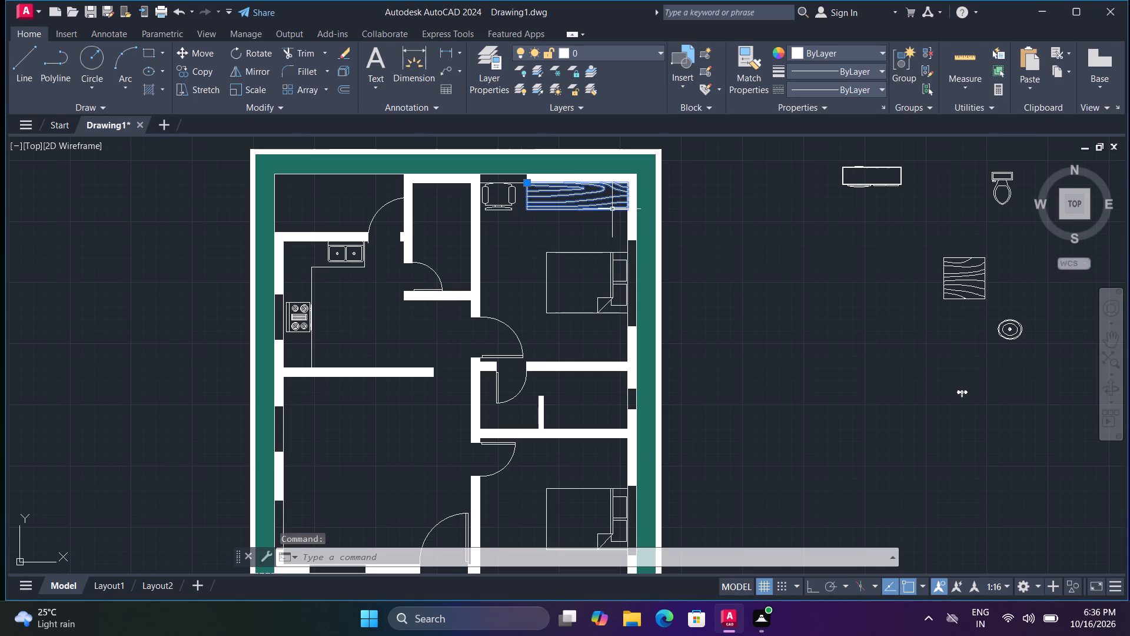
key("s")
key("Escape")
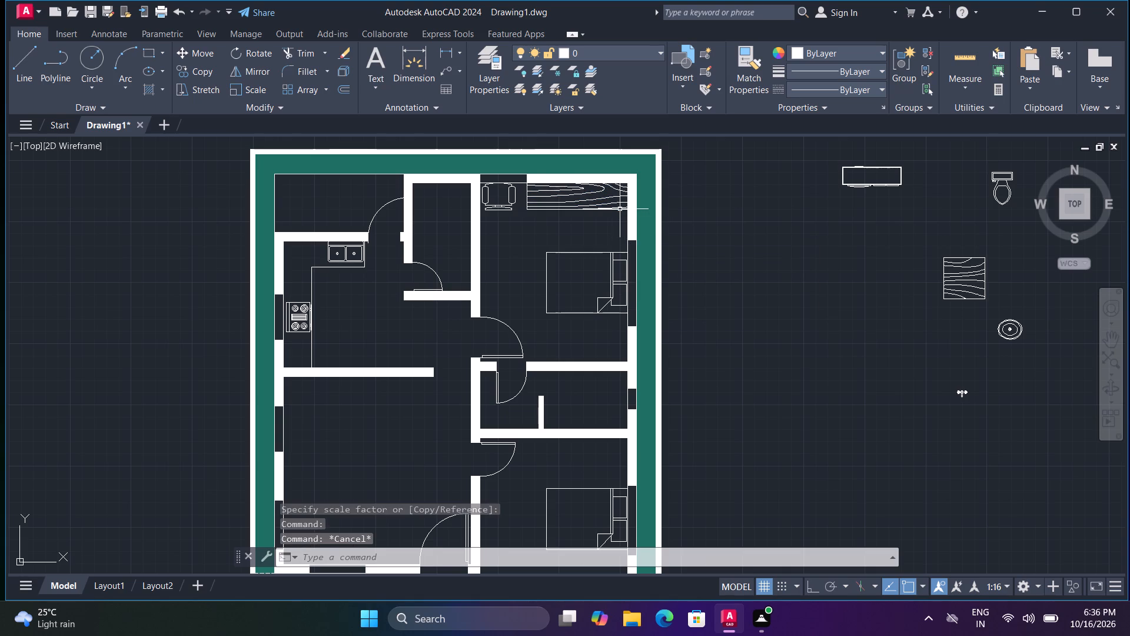
Copy the long wood-grain block by its northeast corner to the inner northeast corner of the southern bedroom.
key("c")
key("o")
key("space")
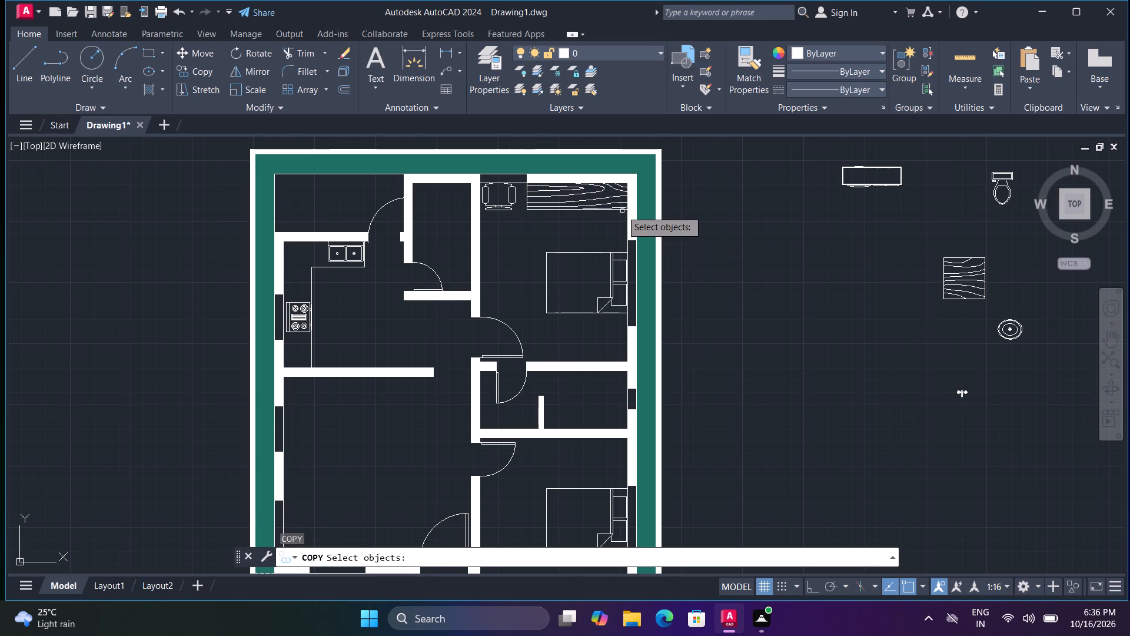
left_click(620, 208)
key("space")
left_click(624, 179)
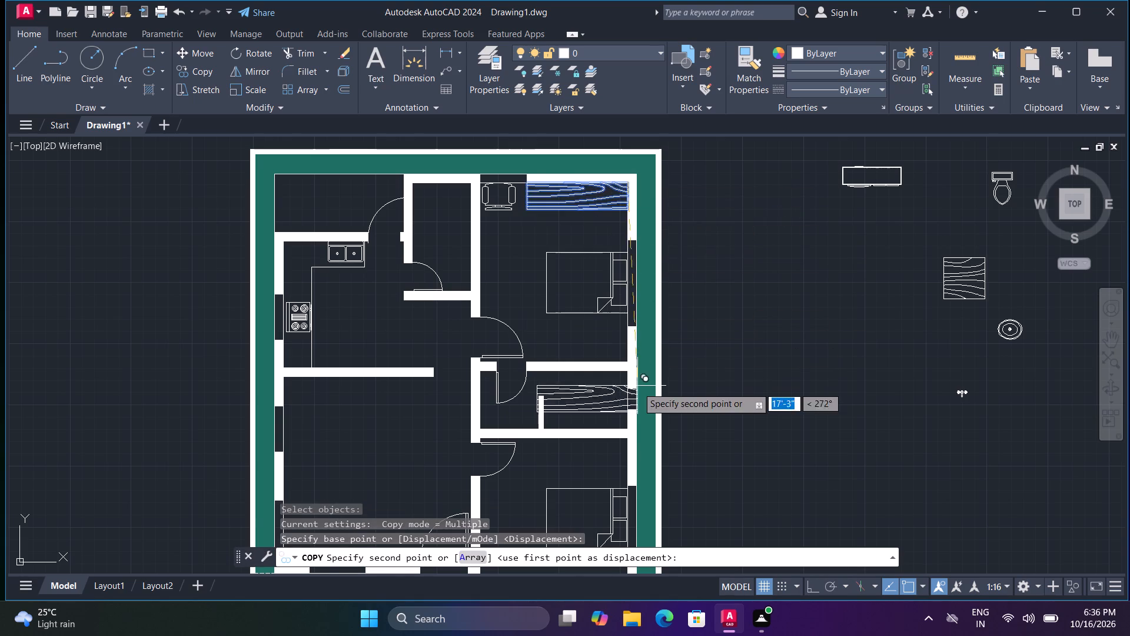
middle_click_drag(620, 395, 585, 280)
scroll(587, 326, "up", 1)
left_click(594, 316)
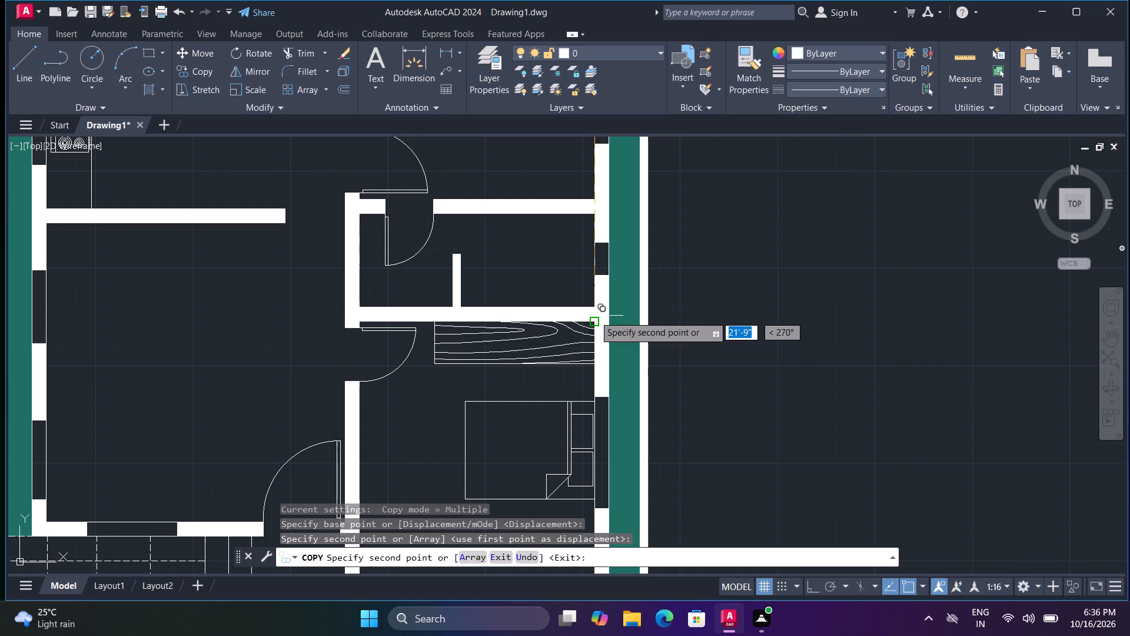
key("grave")
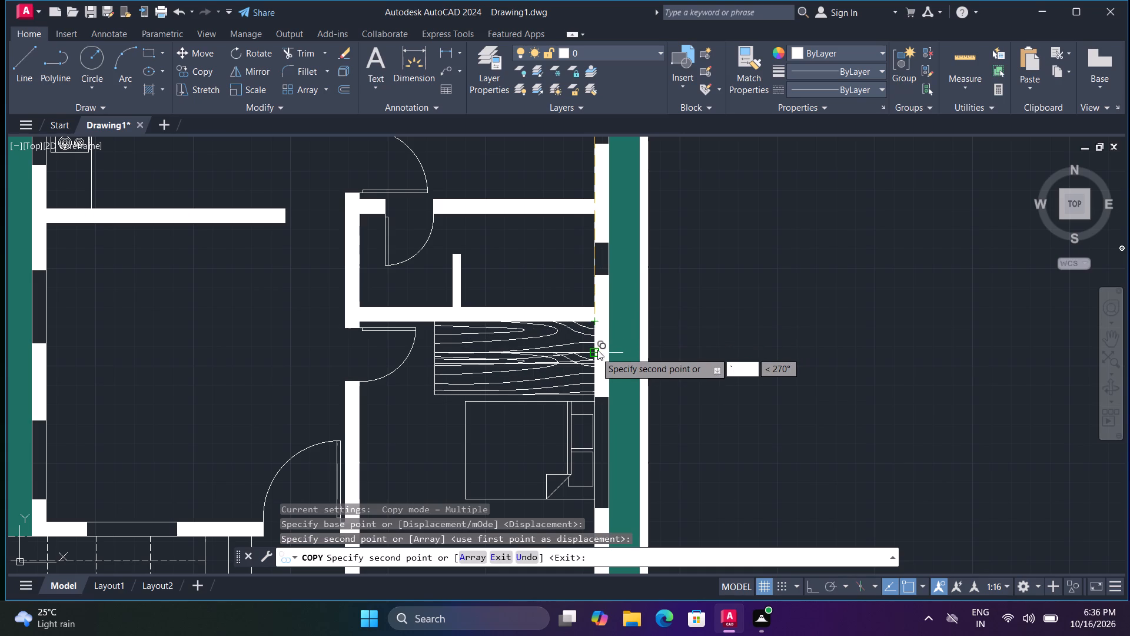
key("Escape")
Rotate the narrow rectangular block beside the plan 90° about its northeast corner so that it stands north–south.
scroll(599, 349, "down", 2)
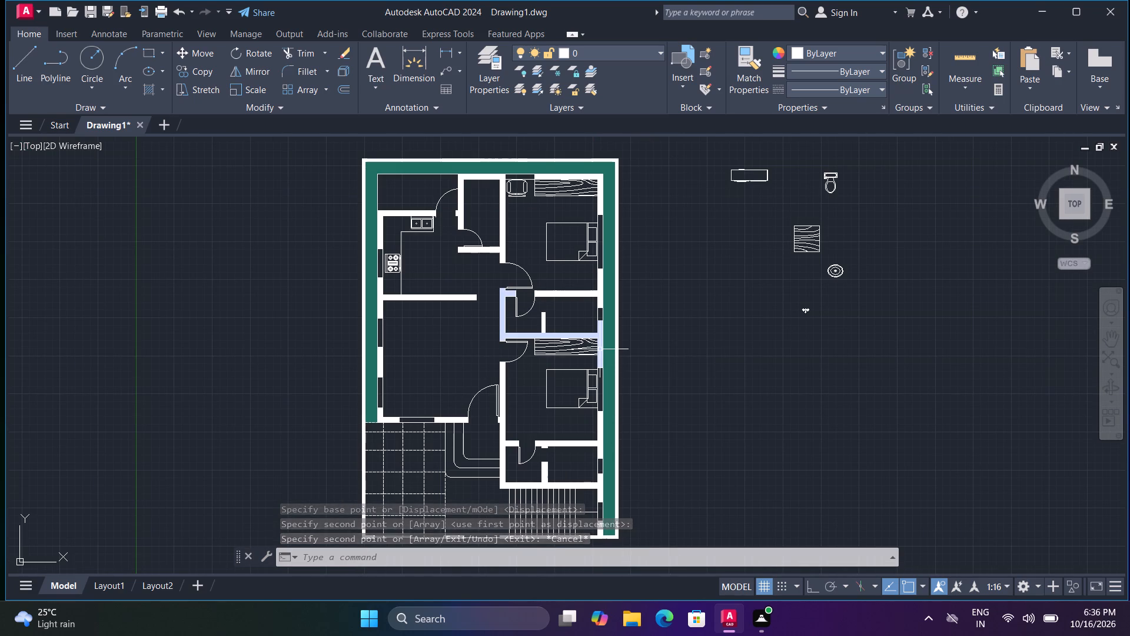
left_click(761, 177)
type("ro")
key("space")
left_click(768, 173)
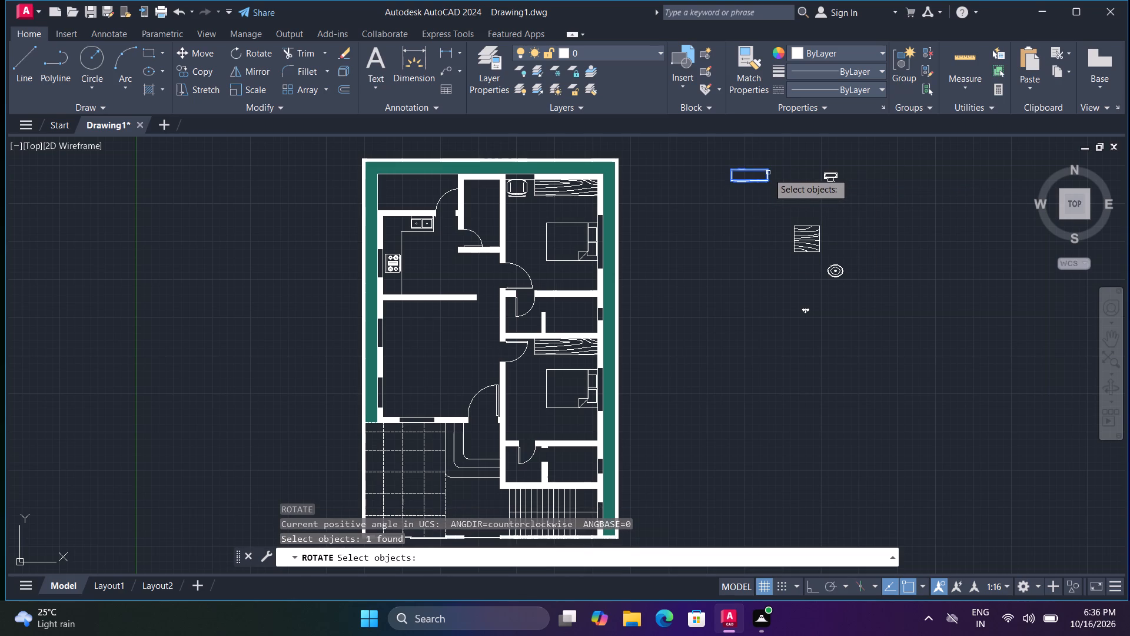
key("space")
left_click(766, 171)
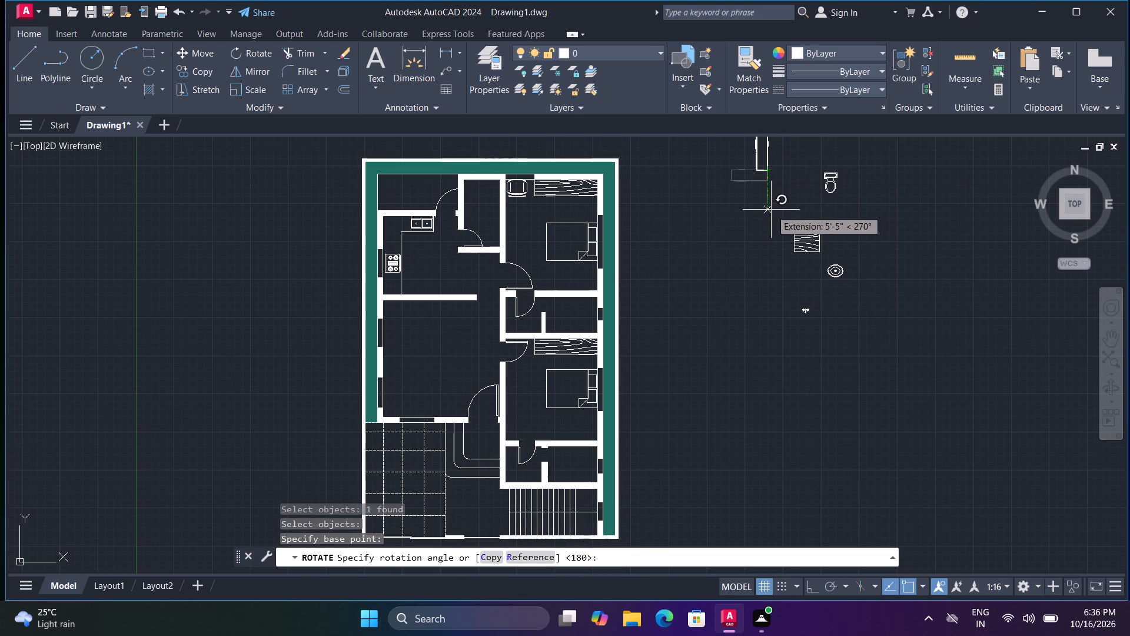
left_click(766, 148)
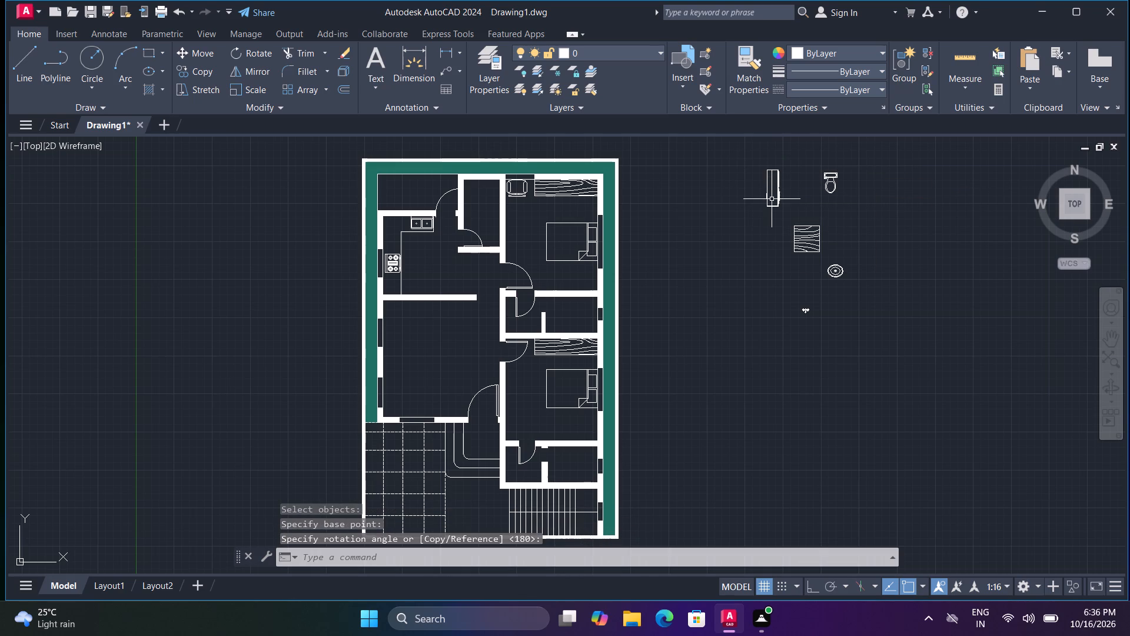
Move the narrow rectangular block from beside the plan against the west wall of the northern bedroom, opposite the bed.
key("m")
key("space")
left_click(776, 205)
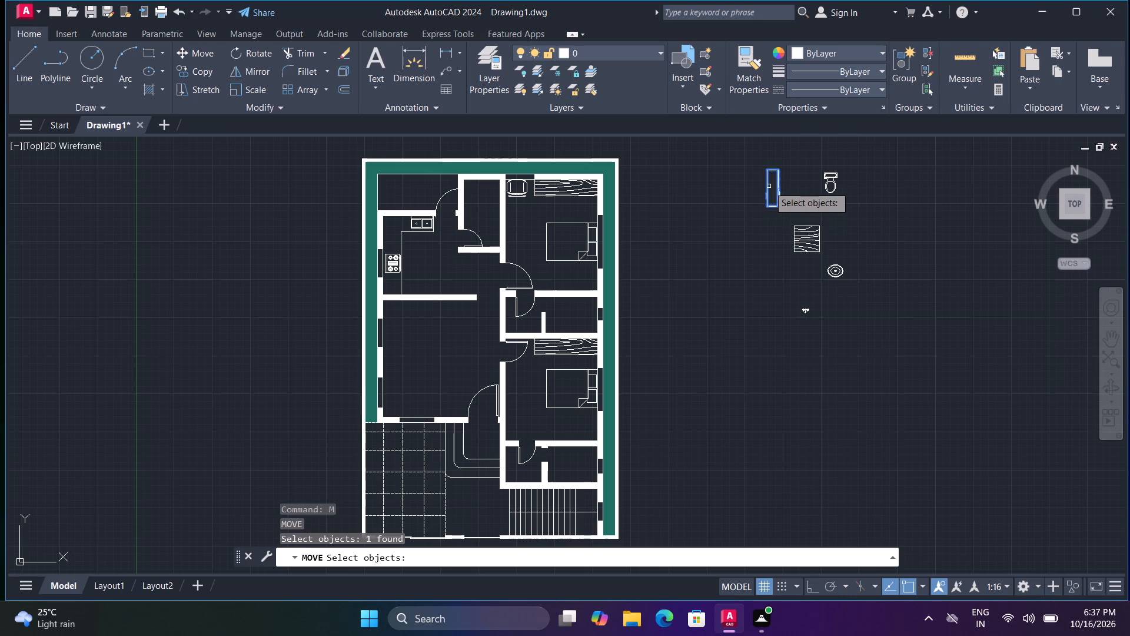
key("space")
left_click(769, 185)
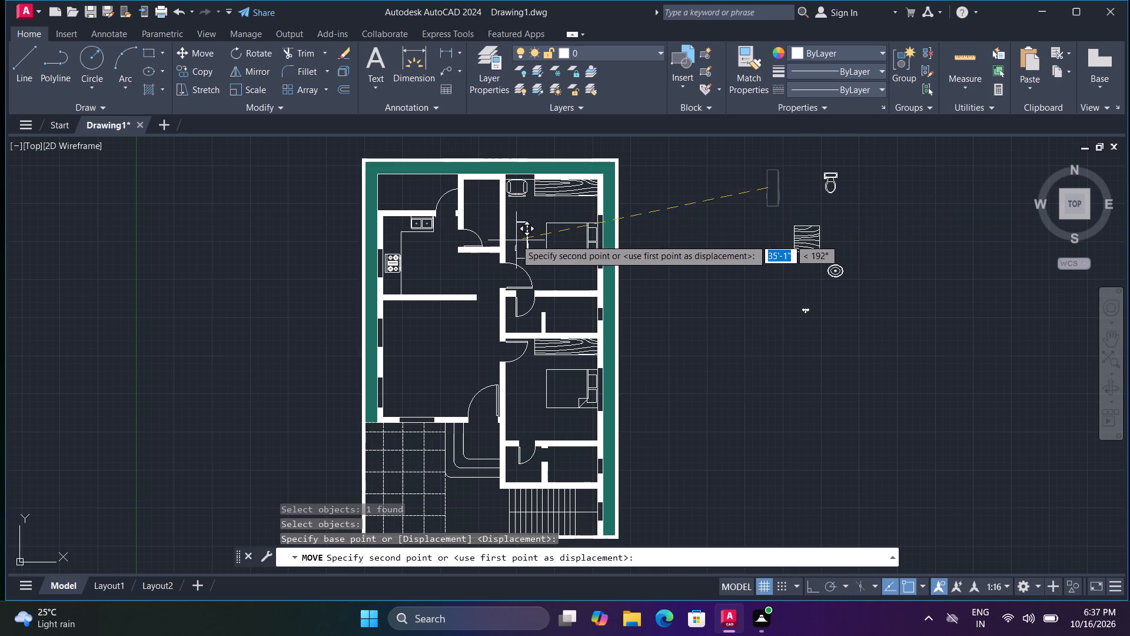
scroll(506, 224, "up", 2)
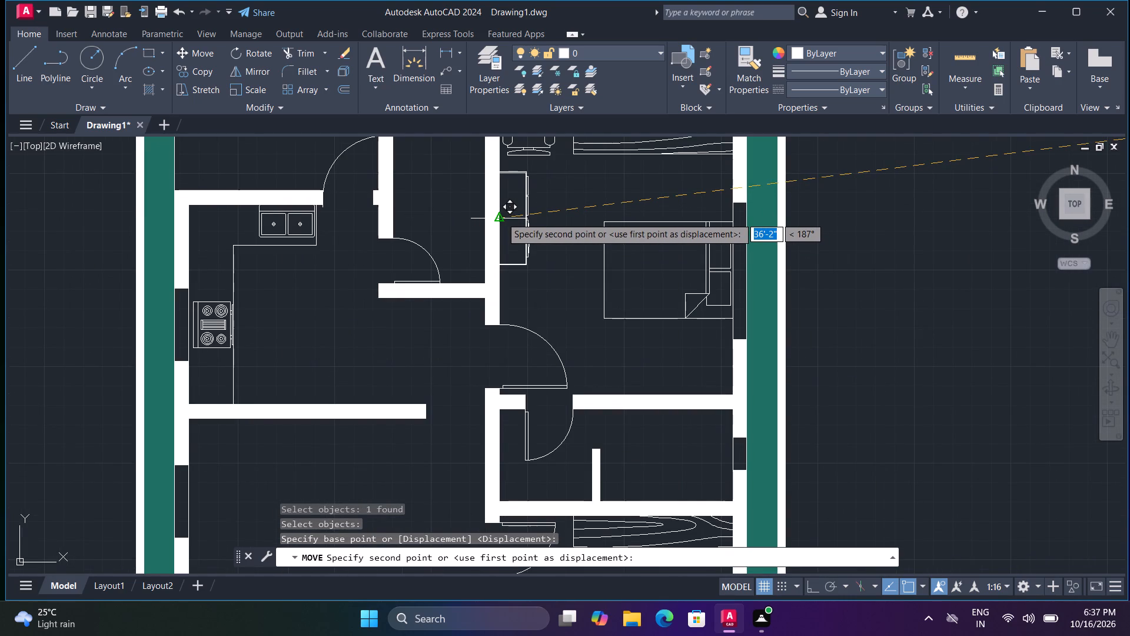
left_click(500, 219)
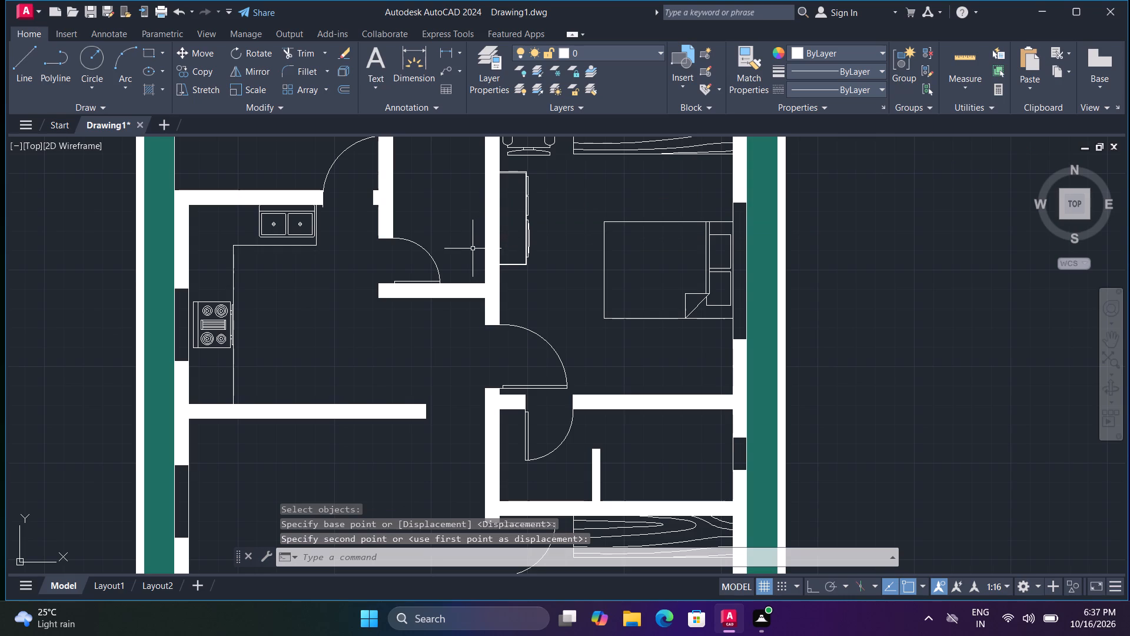
Shift the narrow block about 1.5 feet south along the northern bedroom's west wall by its southwest corner.
scroll(466, 261, "up", 2)
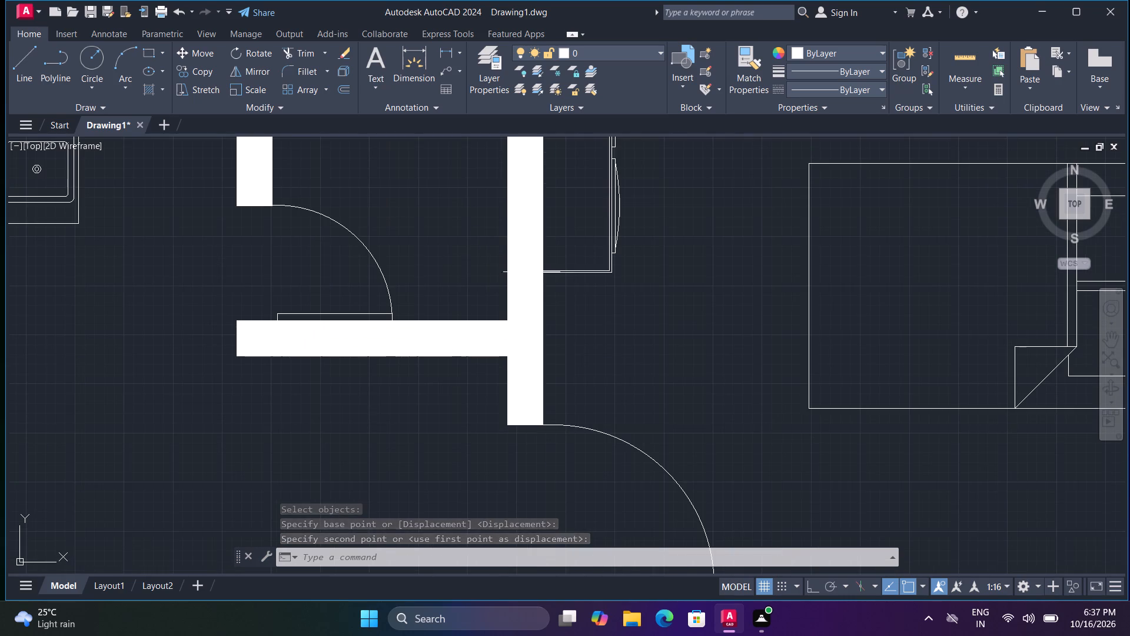
scroll(583, 256, "down", 1)
middle_click_drag(614, 253, 523, 398)
key("space")
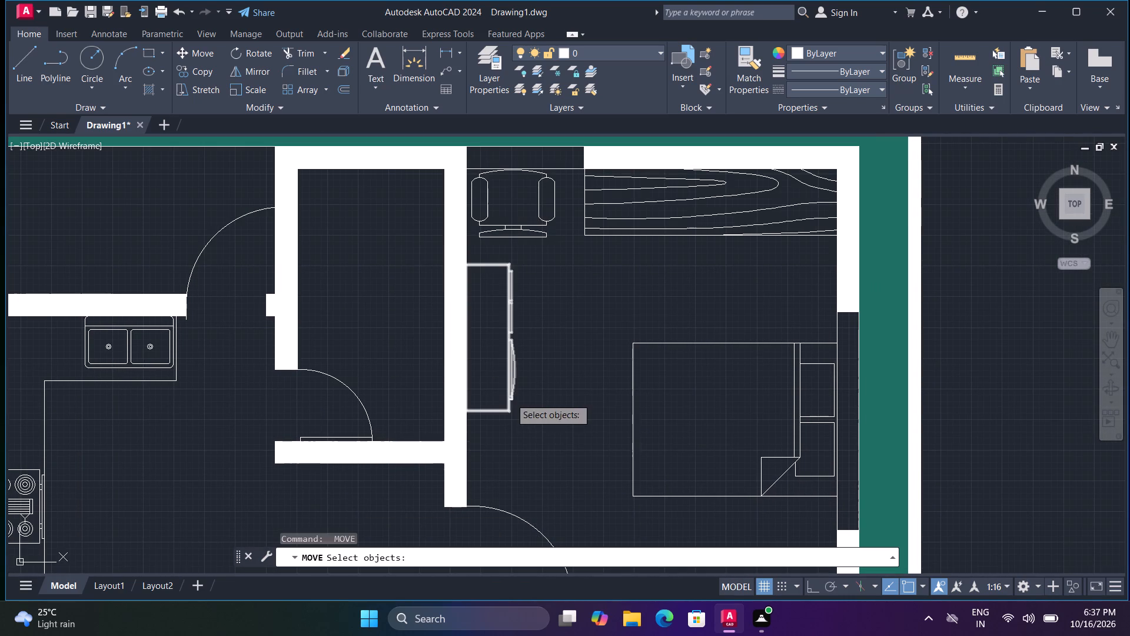
left_click(506, 412)
key("space")
left_click(470, 409)
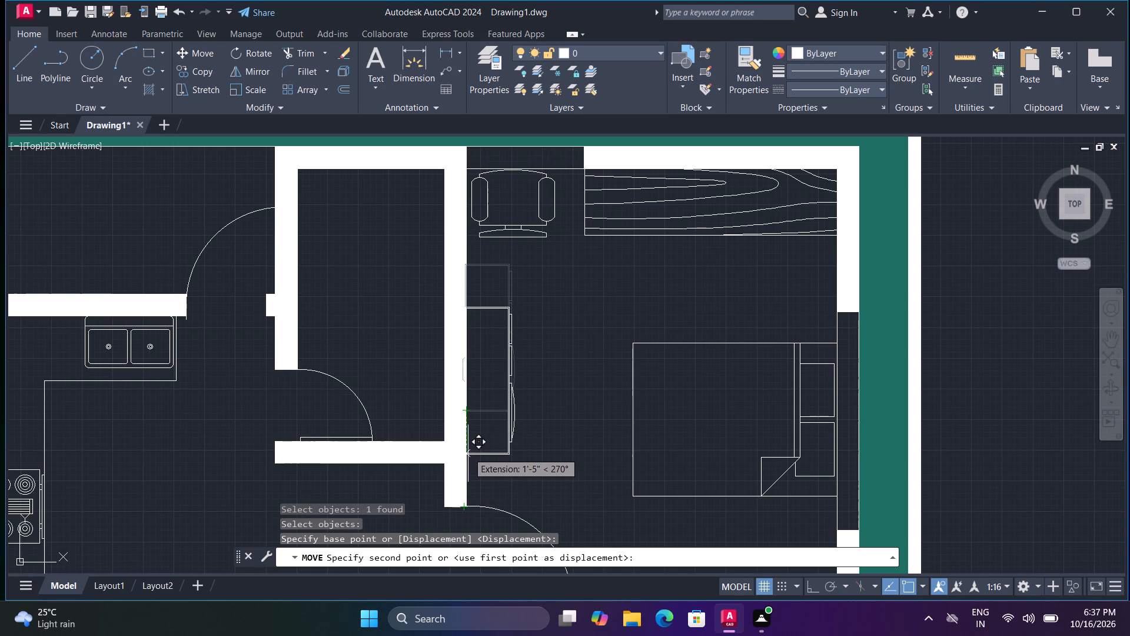
left_click(468, 460)
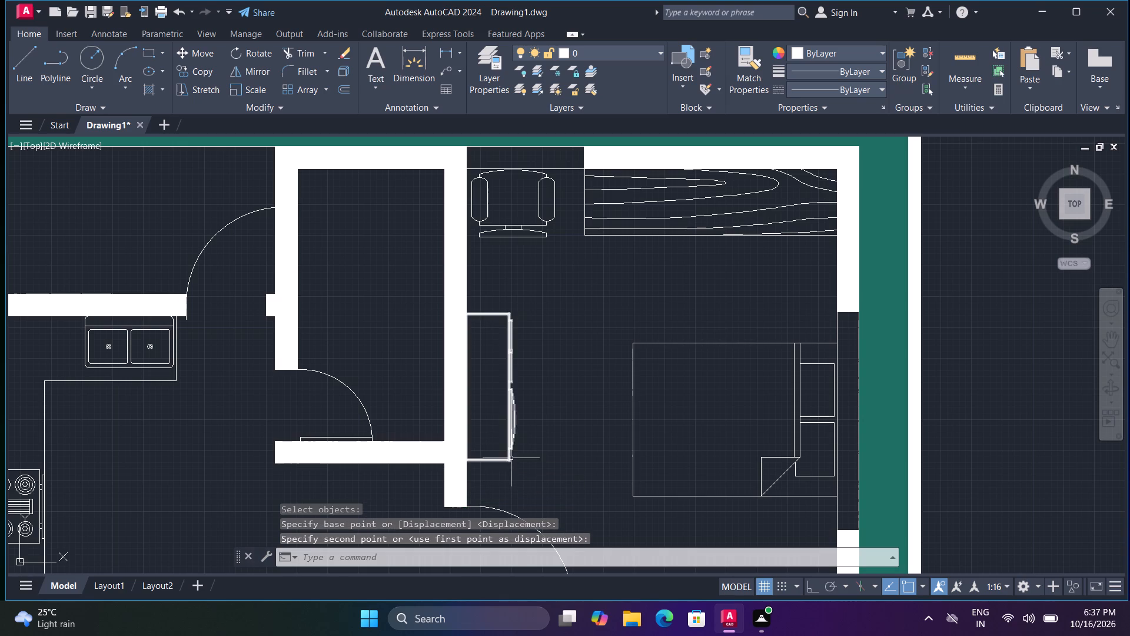
Copy the narrow block from the northern bedroom to the west wall of the southern bedroom, opposite the bed.
left_click(510, 458)
key("c")
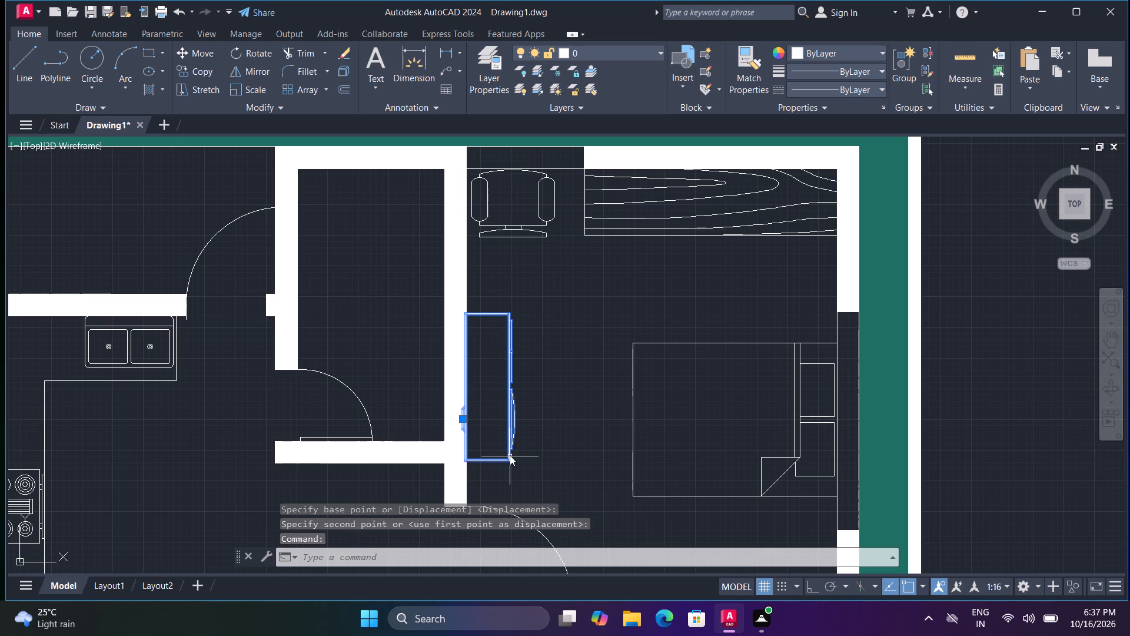
type("o")
key("space")
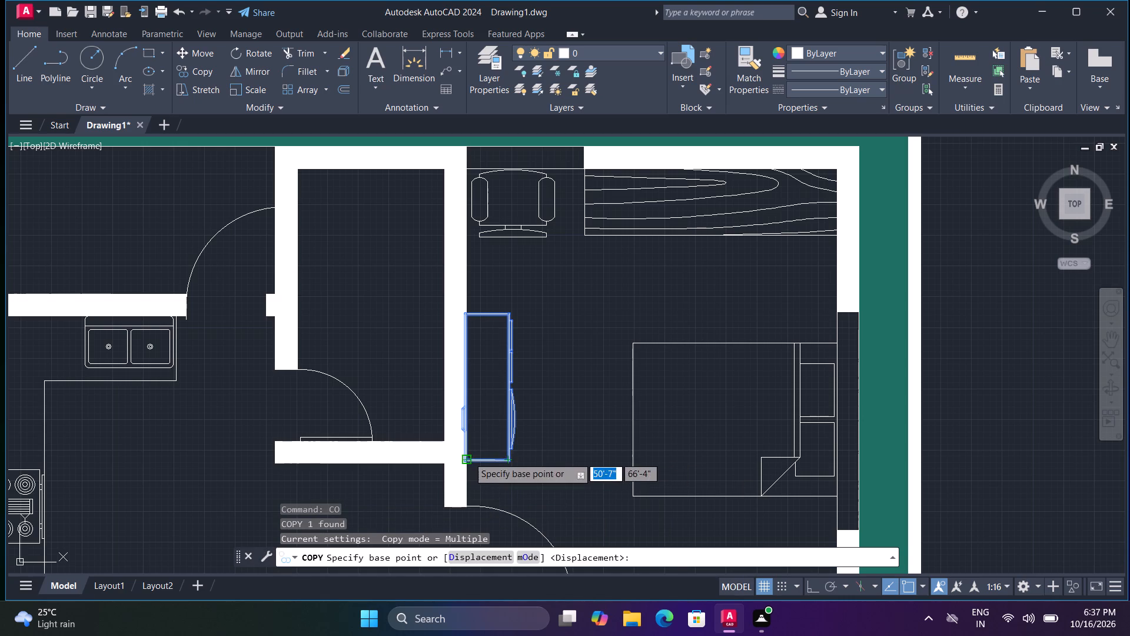
left_click(463, 385)
middle_click_drag(506, 408, 481, 175)
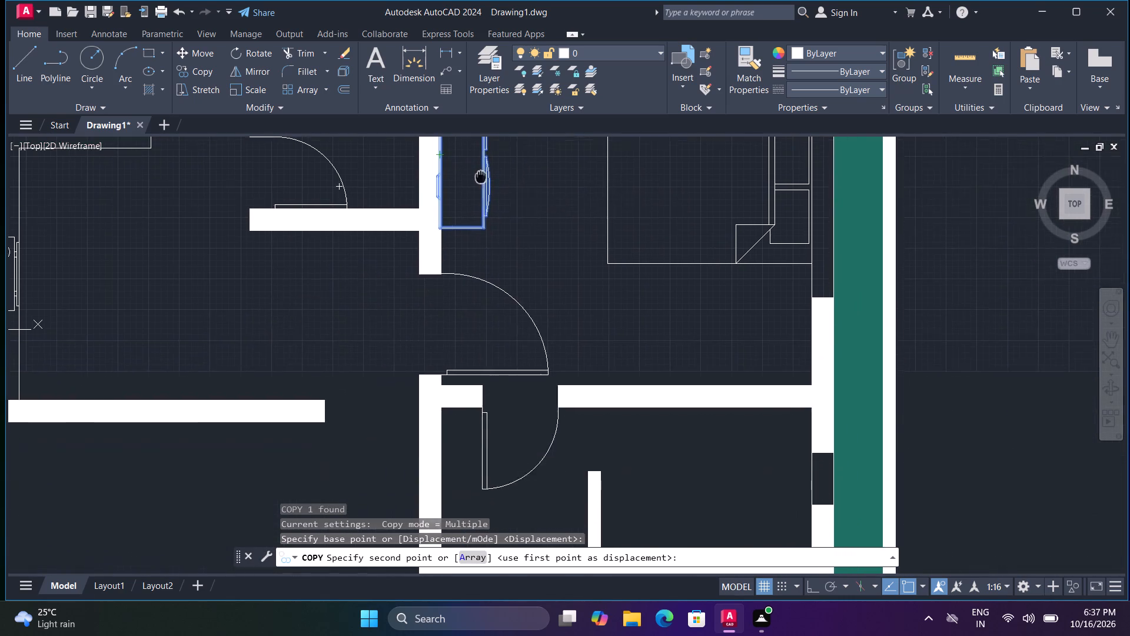
scroll(496, 291, "down", 1)
middle_click_drag(509, 365, 484, 225)
middle_click_drag(434, 324, 460, 5)
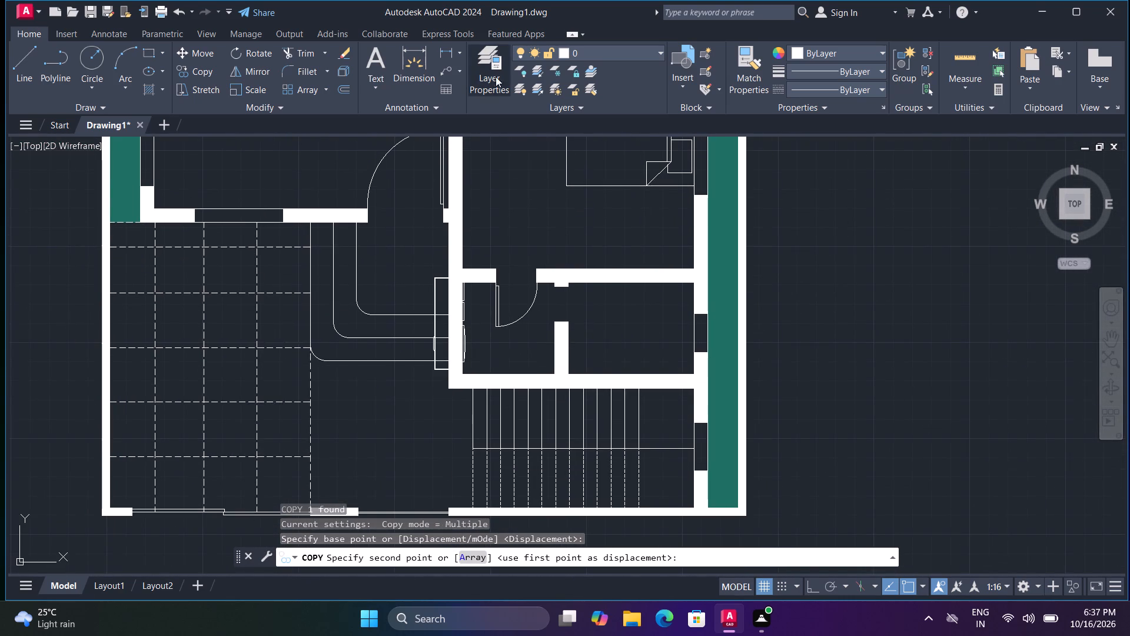
scroll(496, 75, "up", 1)
middle_click_drag(511, 180, 503, 279)
scroll(464, 276, "up", 1)
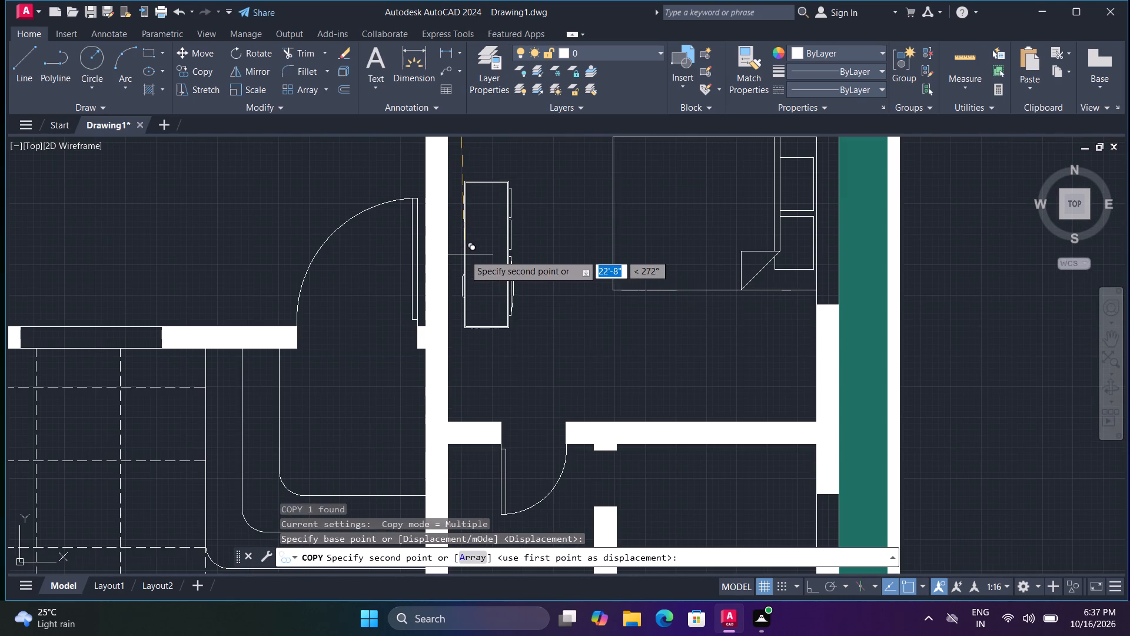
middle_click_drag(466, 253, 483, 323)
scroll(476, 299, "up", 1)
scroll(473, 294, "down", 2)
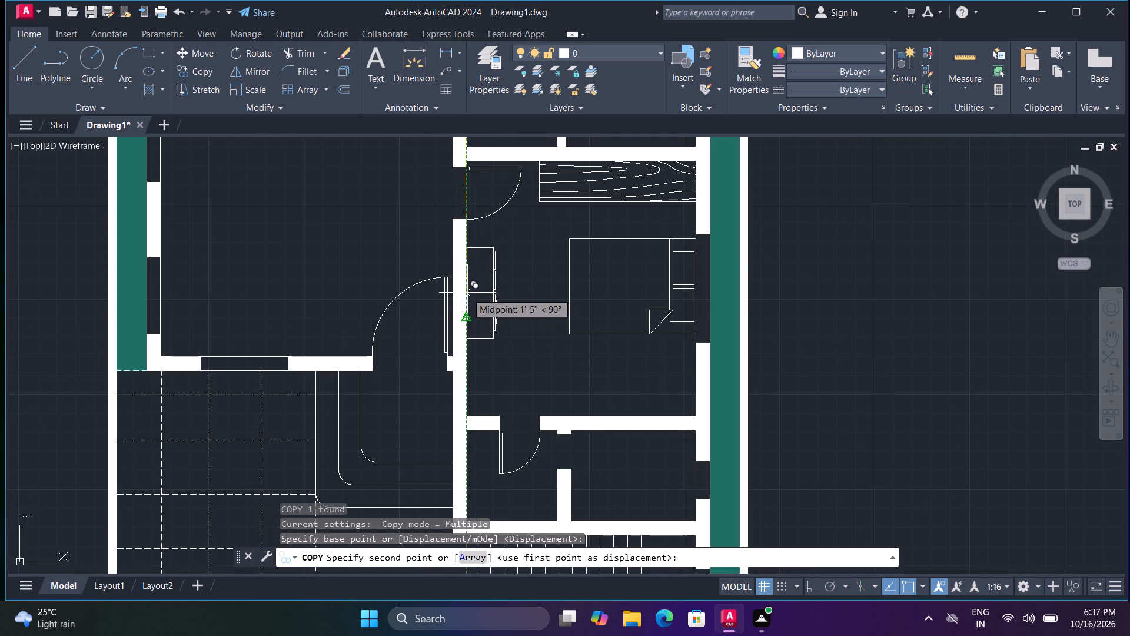
left_click(468, 289)
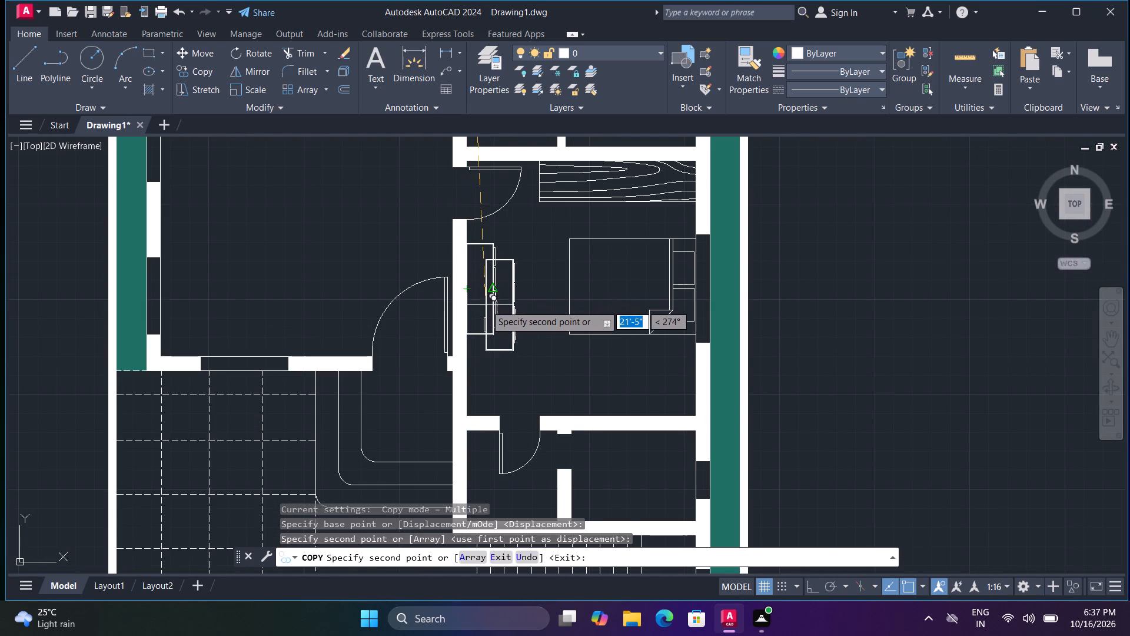
key("Escape")
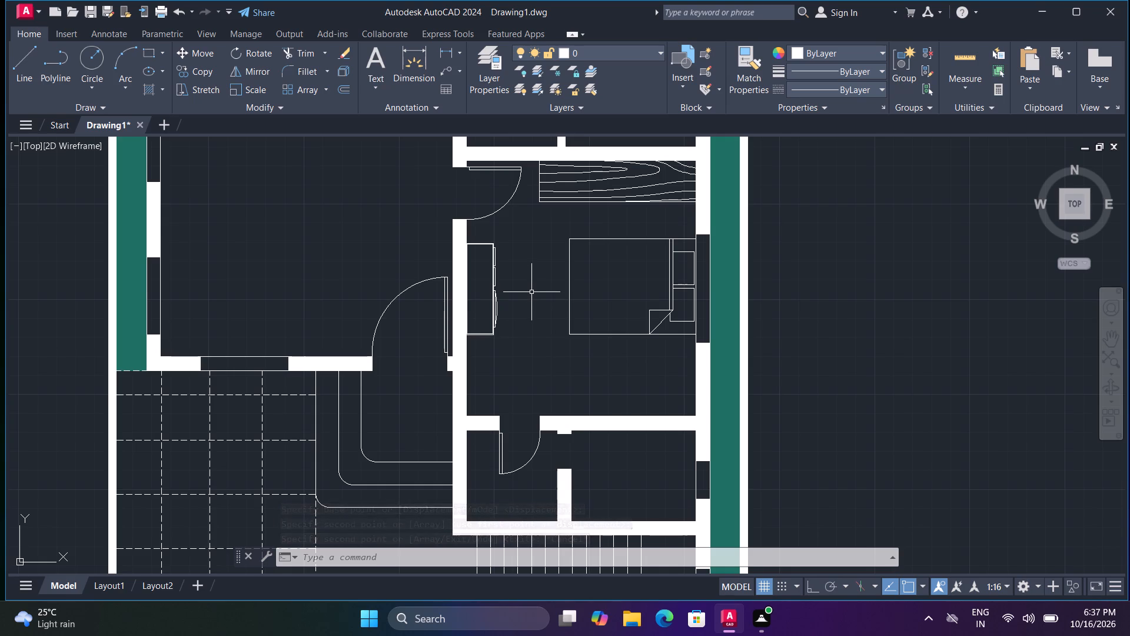
Copy the southern bedroom's narrow block into the large western room, south of the kitchen partition wall.
key("space")
left_click(496, 296)
key("space")
left_click(496, 296)
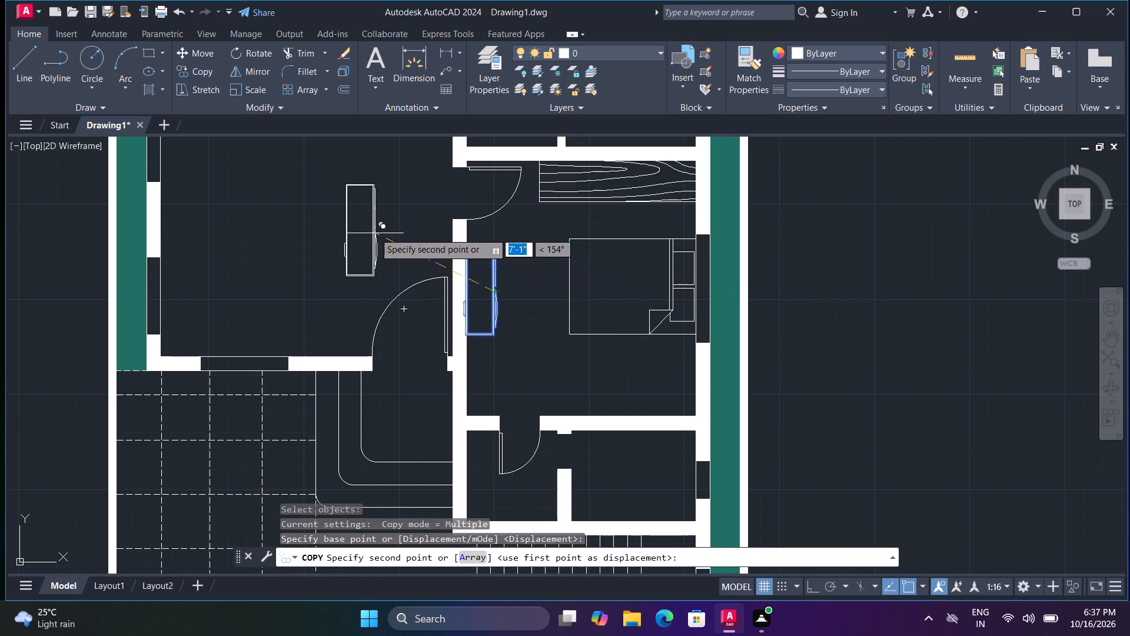
middle_click_drag(374, 236, 450, 438)
left_click(355, 348)
key("Escape")
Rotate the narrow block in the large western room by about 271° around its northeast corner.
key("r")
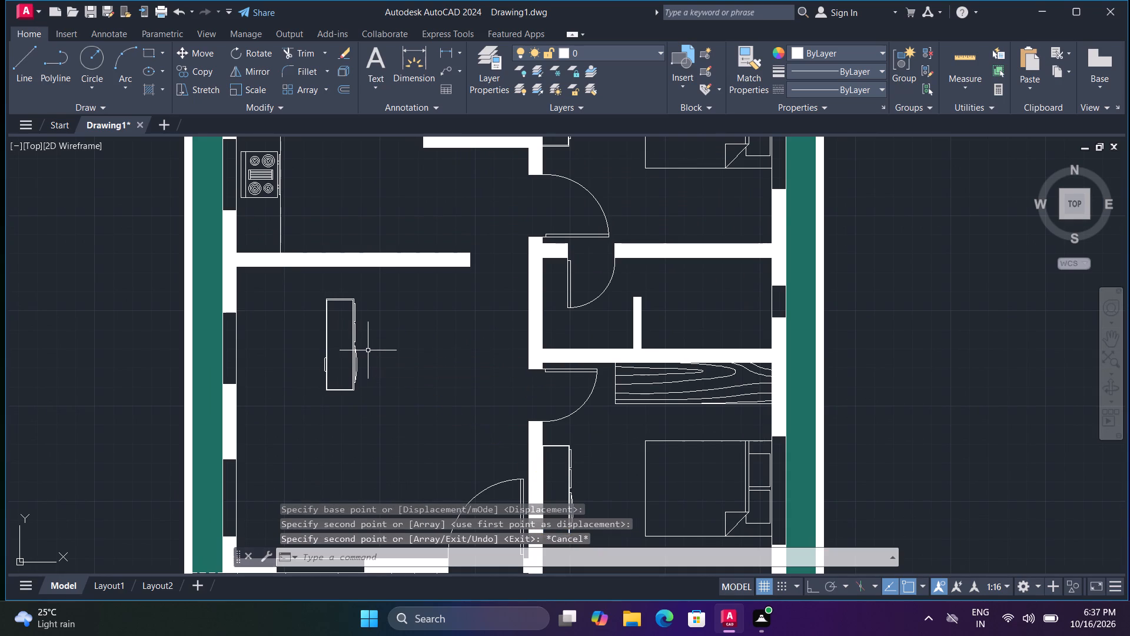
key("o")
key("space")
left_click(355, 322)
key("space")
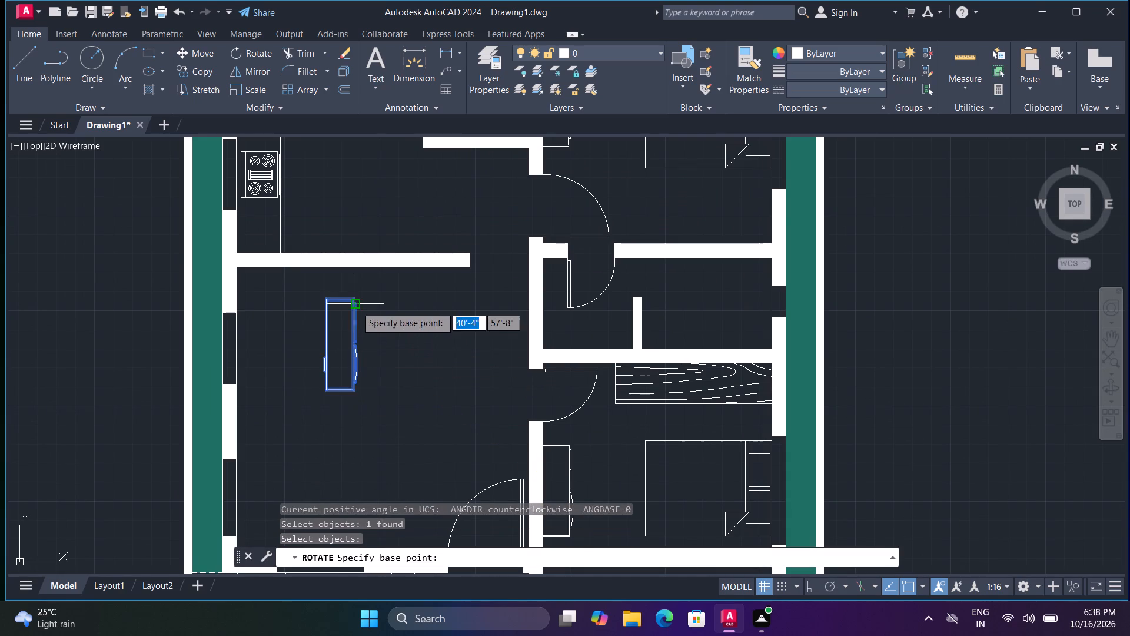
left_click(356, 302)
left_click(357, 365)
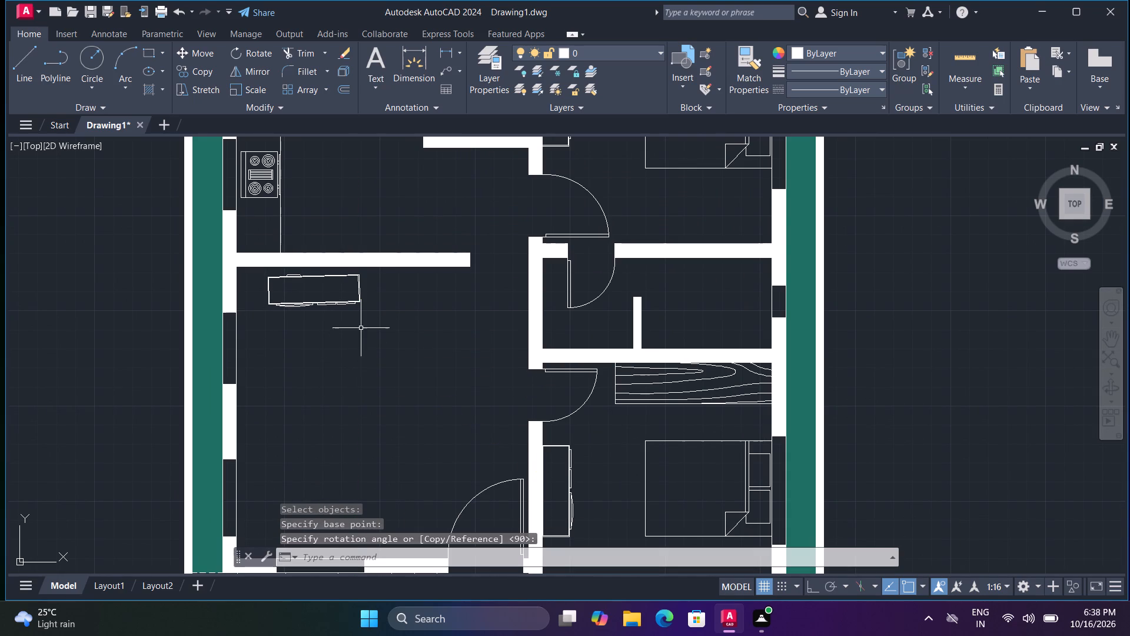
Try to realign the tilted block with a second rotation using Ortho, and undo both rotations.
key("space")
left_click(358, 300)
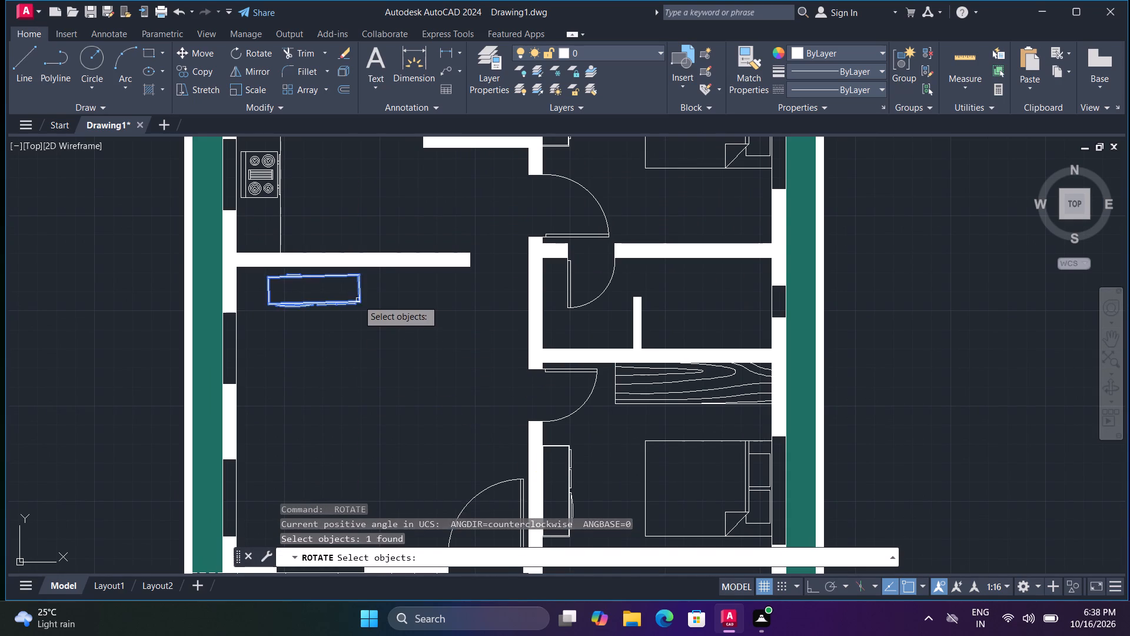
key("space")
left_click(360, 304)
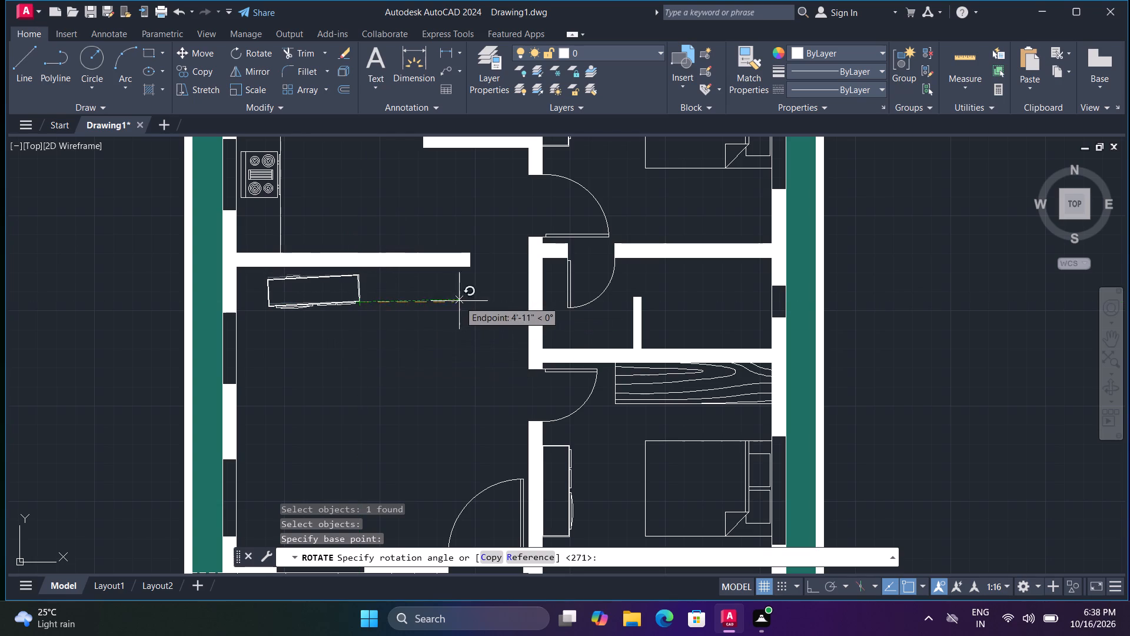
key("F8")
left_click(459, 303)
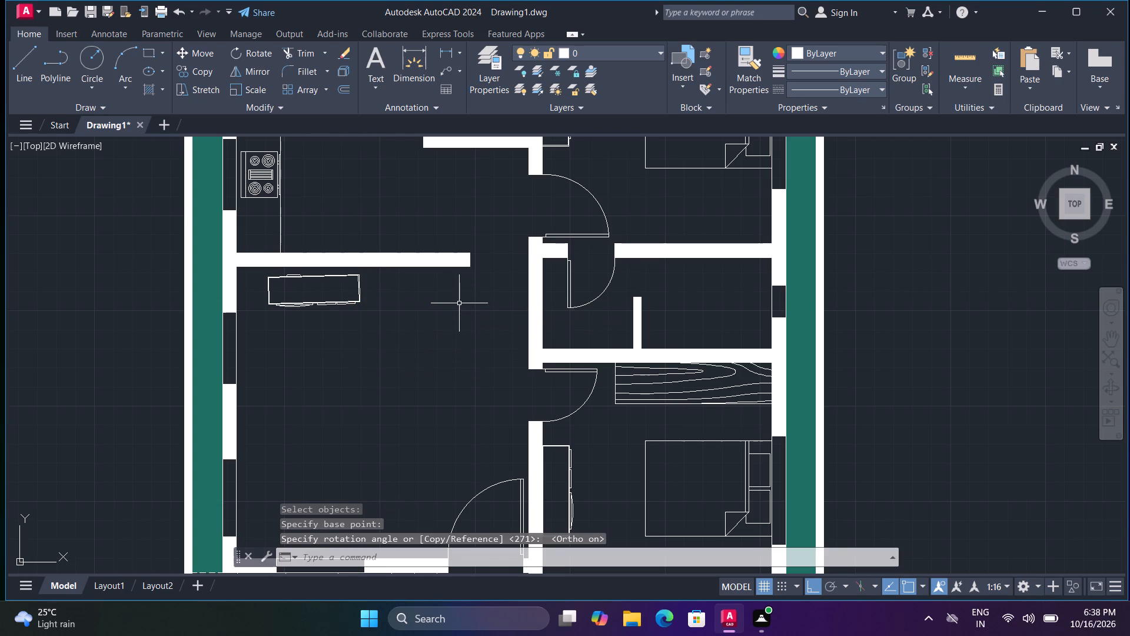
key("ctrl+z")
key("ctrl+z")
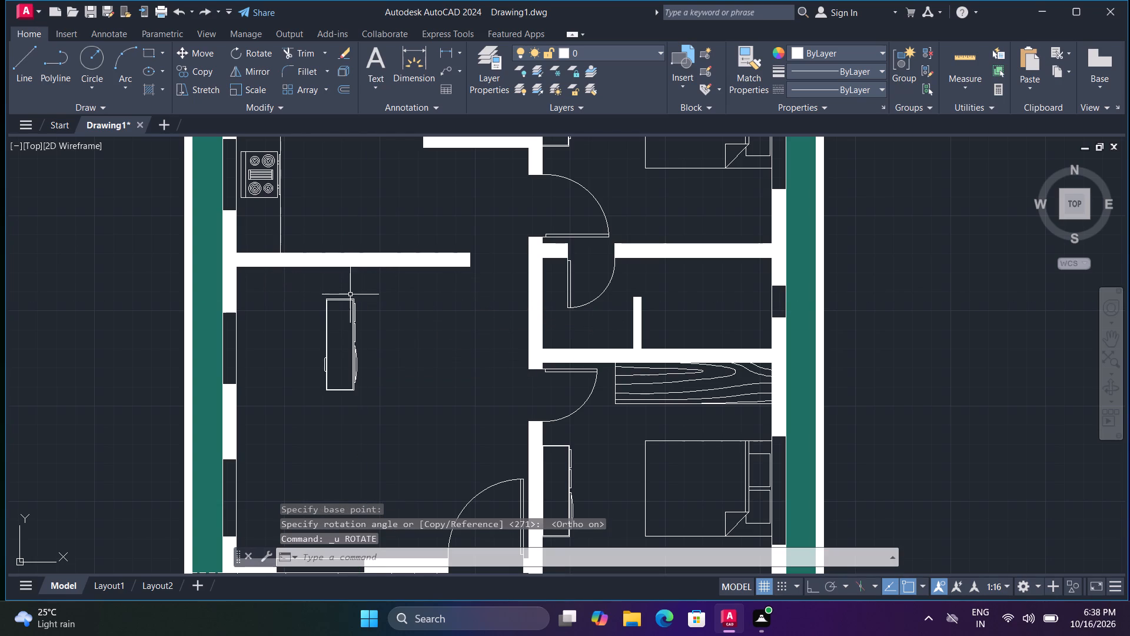
Rotate the large western room's narrow block 90° clockwise with Ortho on, so that it lies east–west.
type("ro")
key("space")
left_click(354, 302)
key("space")
left_click(354, 302)
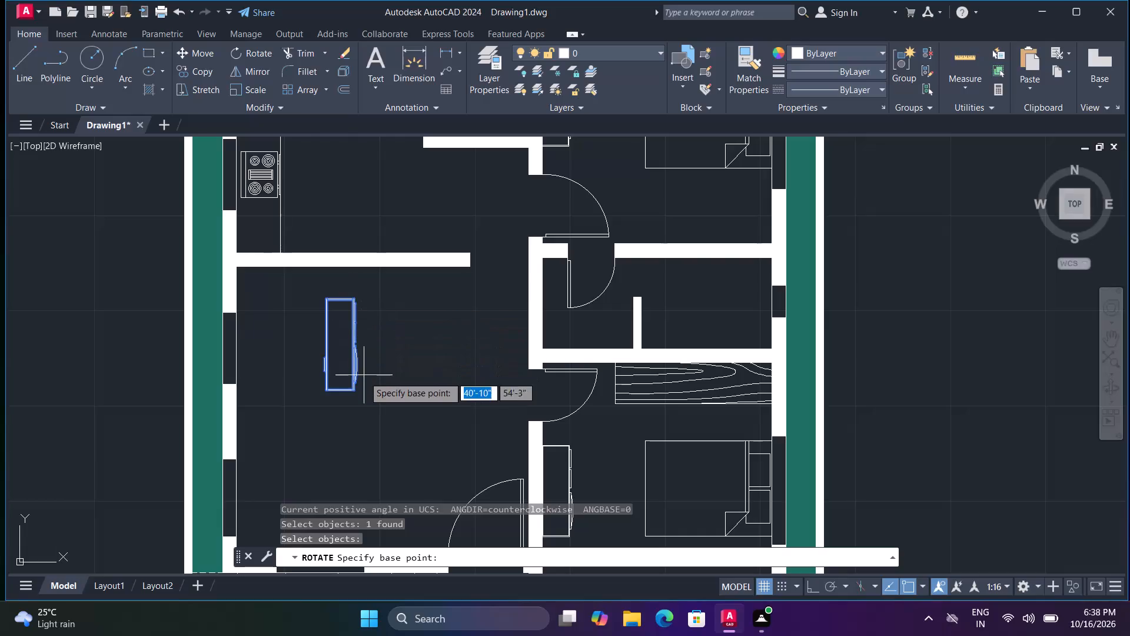
left_click(355, 374)
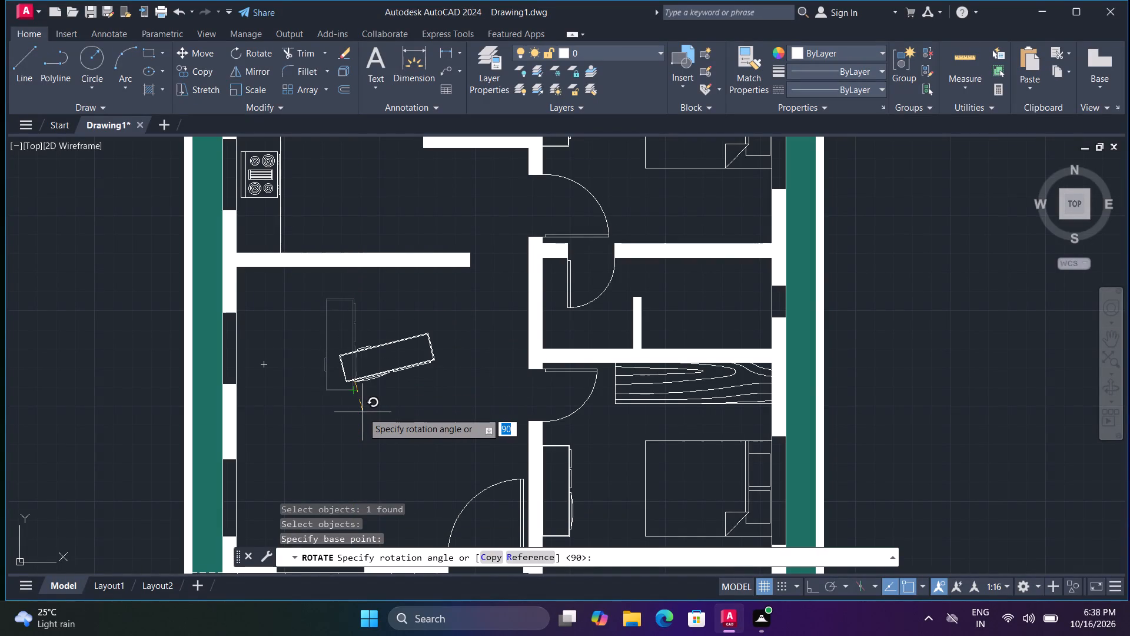
key("F8")
left_click(362, 411)
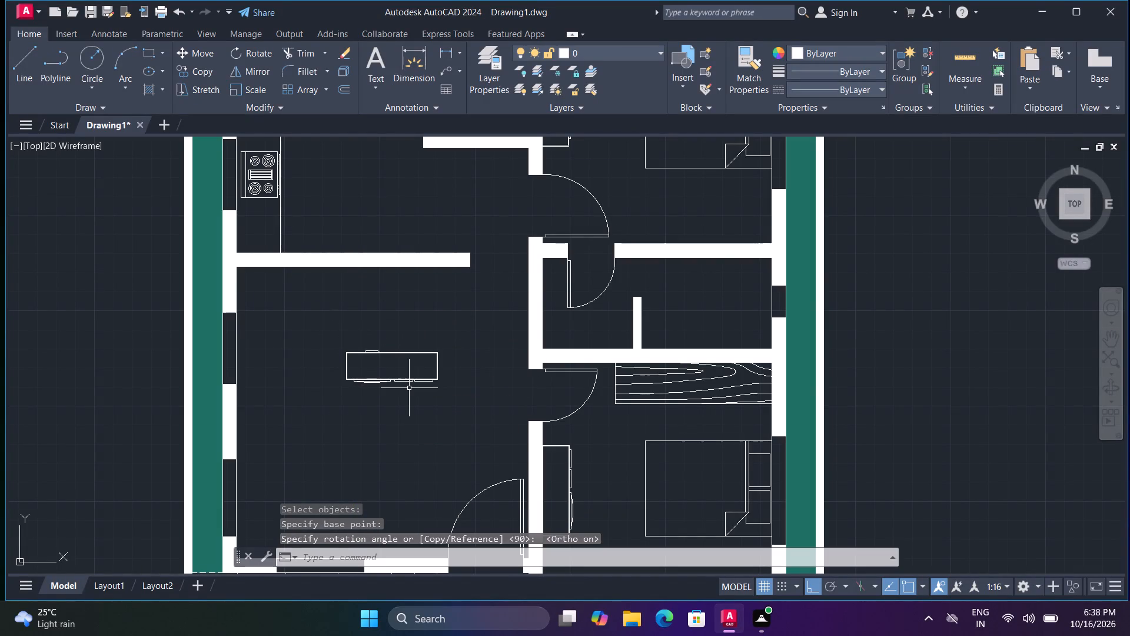
Move the rotated block by its north edge's midpoint to the south face of the kitchen partition wall, with Ortho off.
type("m")
key("space")
left_click(397, 353)
key("space")
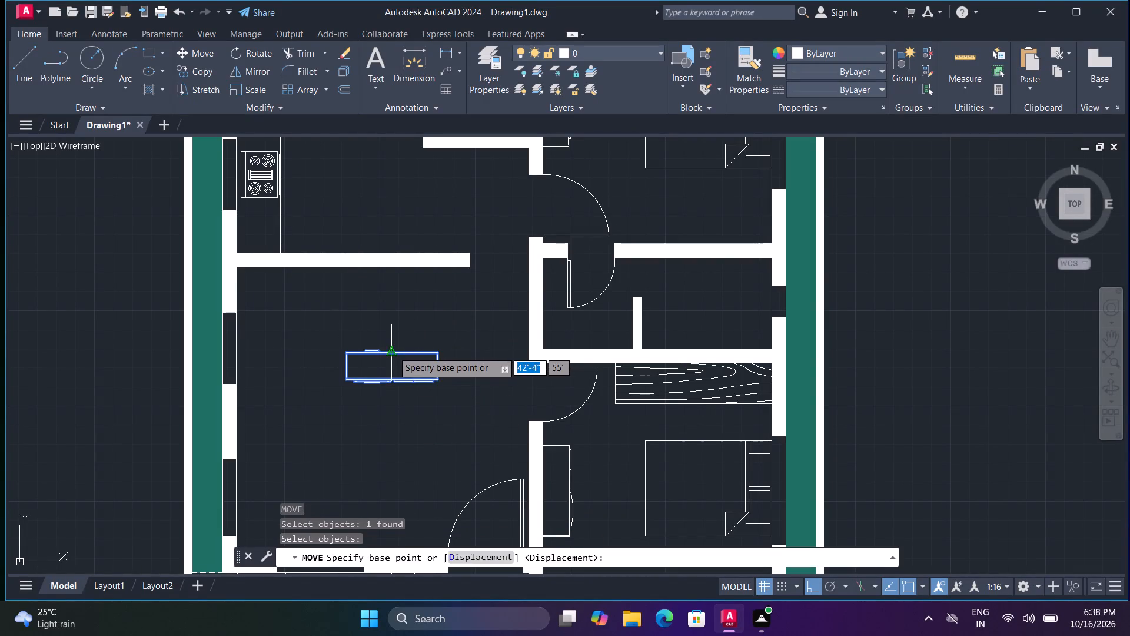
left_click(393, 351)
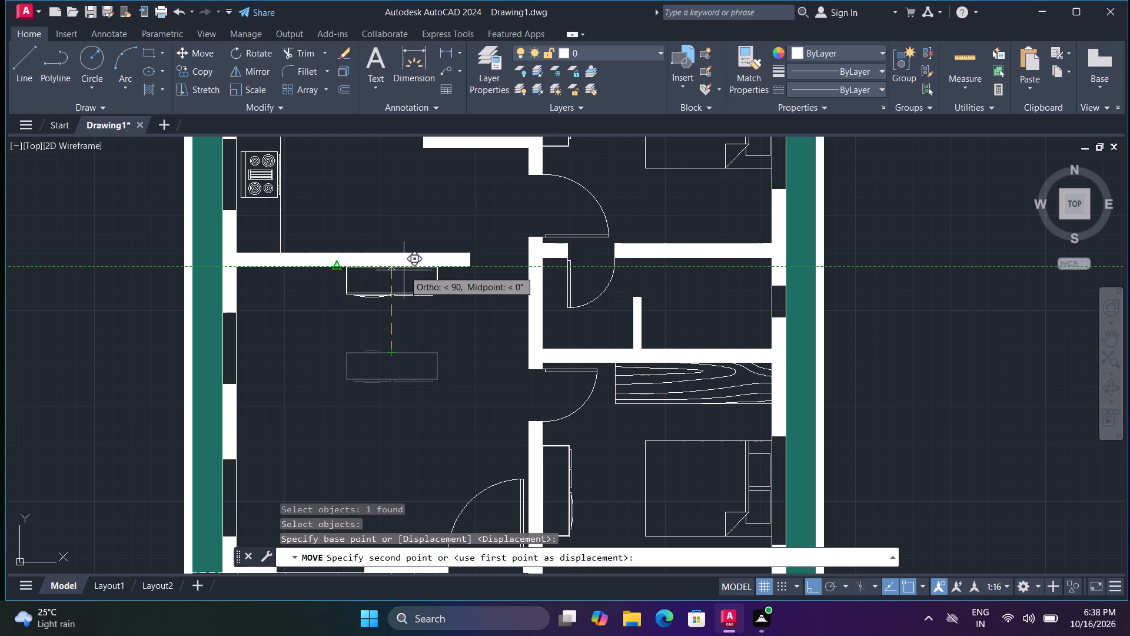
key("F8")
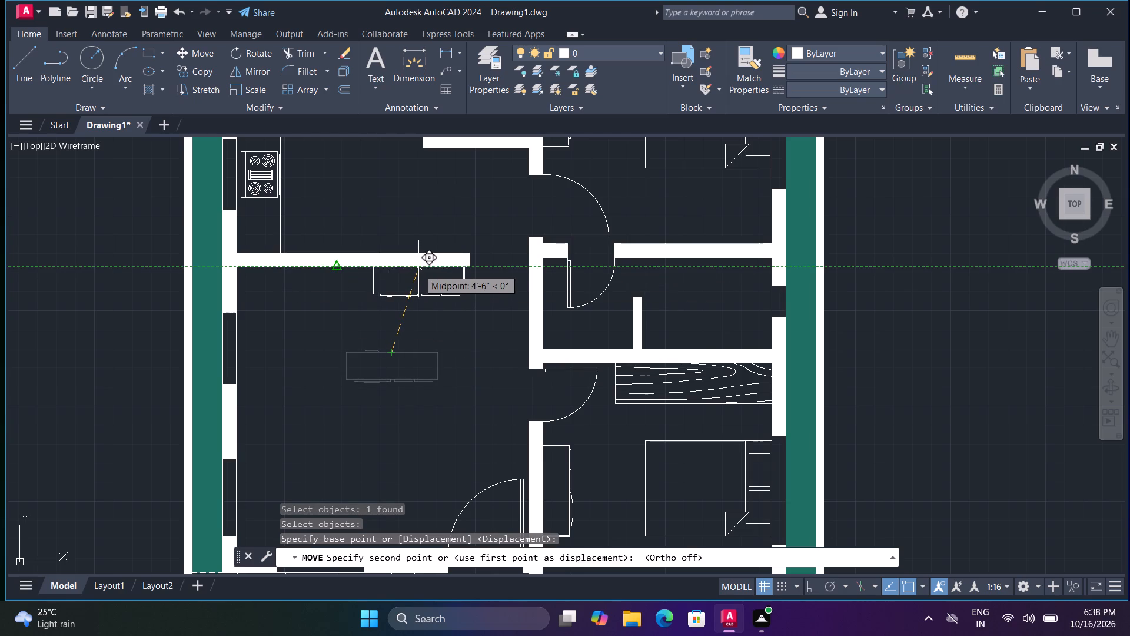
left_click(411, 268)
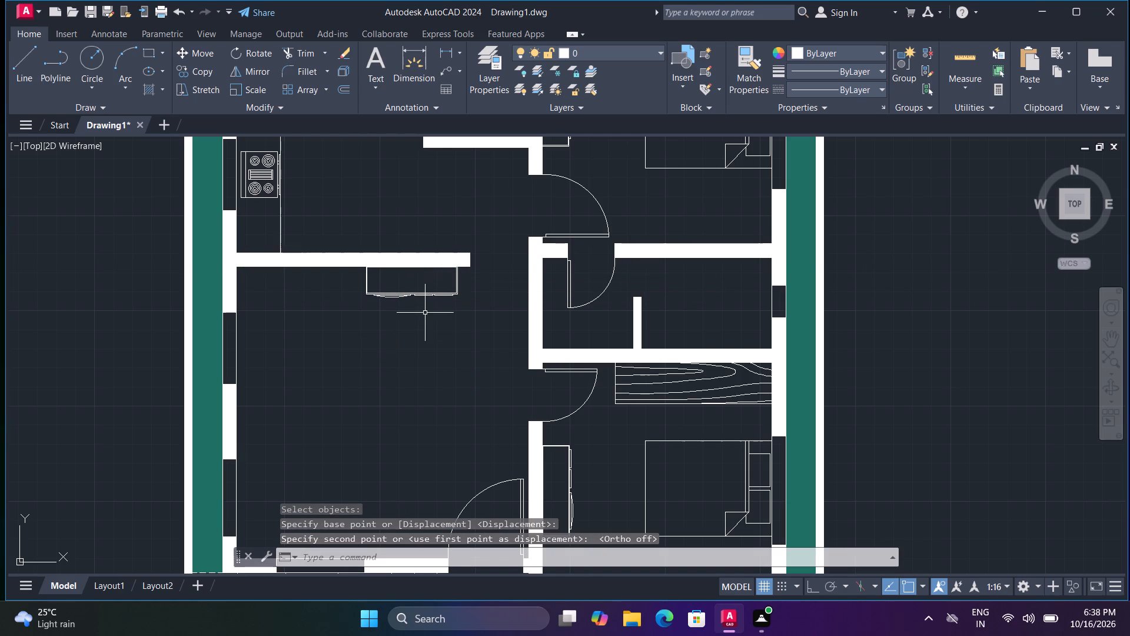
Move the narrow block about 1' west along the south face of the kitchen partition wall.
scroll(426, 315, "down", 1)
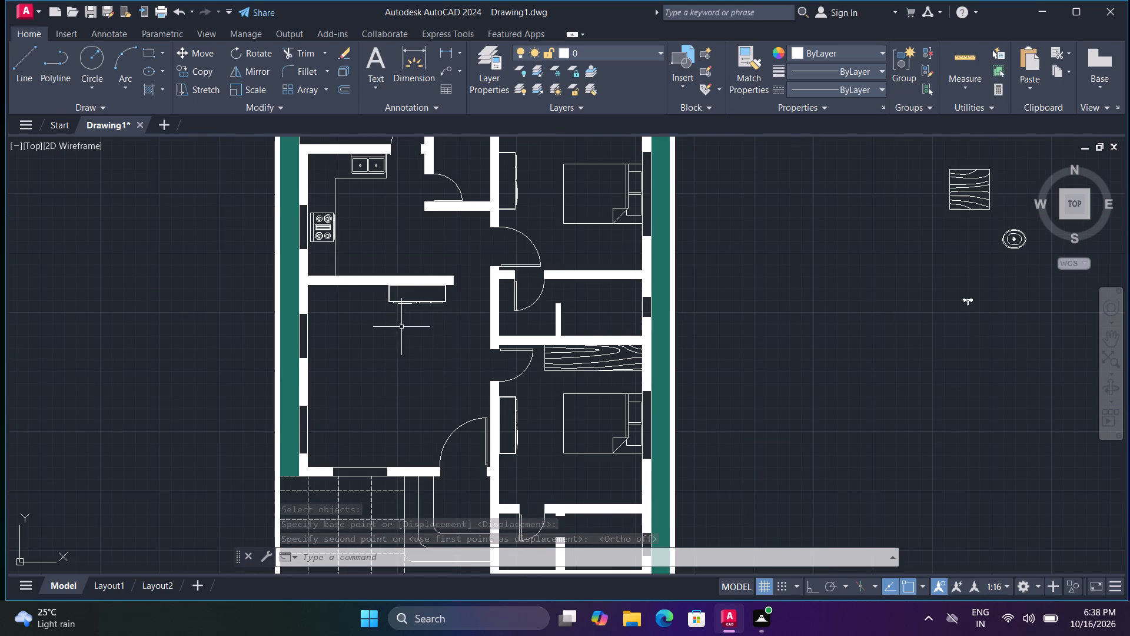
key("space")
left_click(416, 304)
key("space")
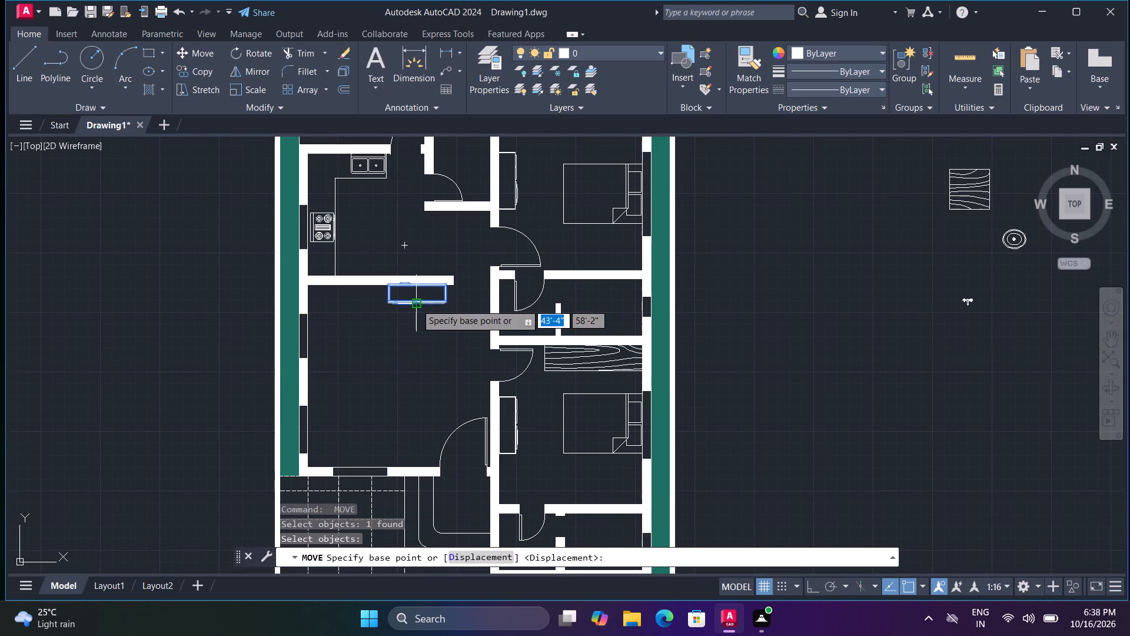
scroll(416, 290, "up", 2)
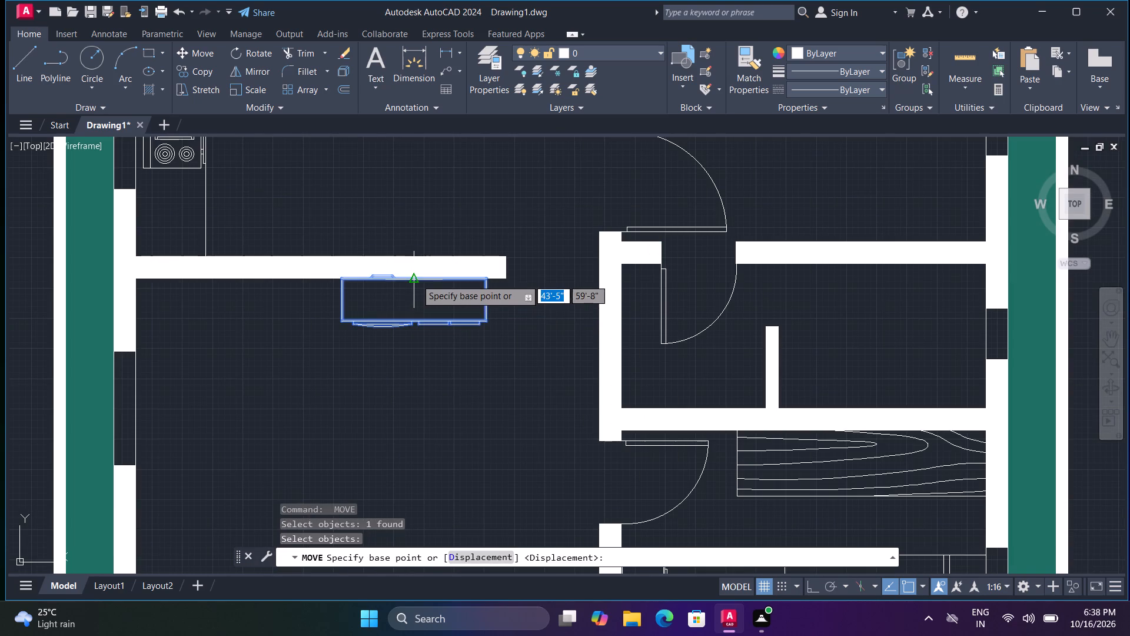
left_click(416, 279)
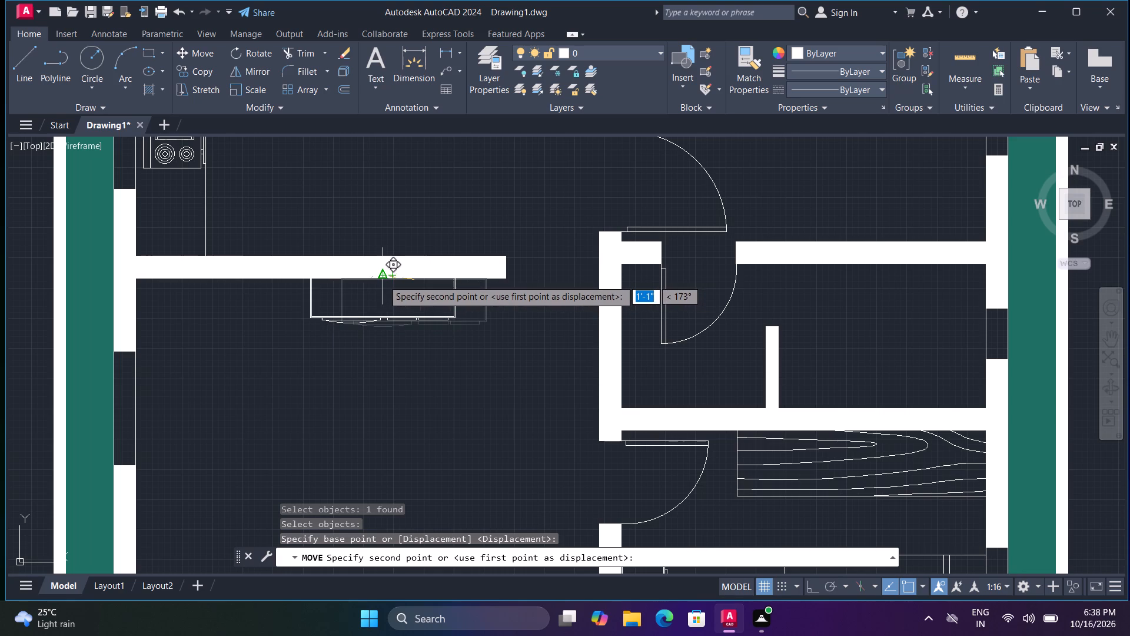
left_click(383, 280)
scroll(397, 307, "down", 2)
key("Escape")
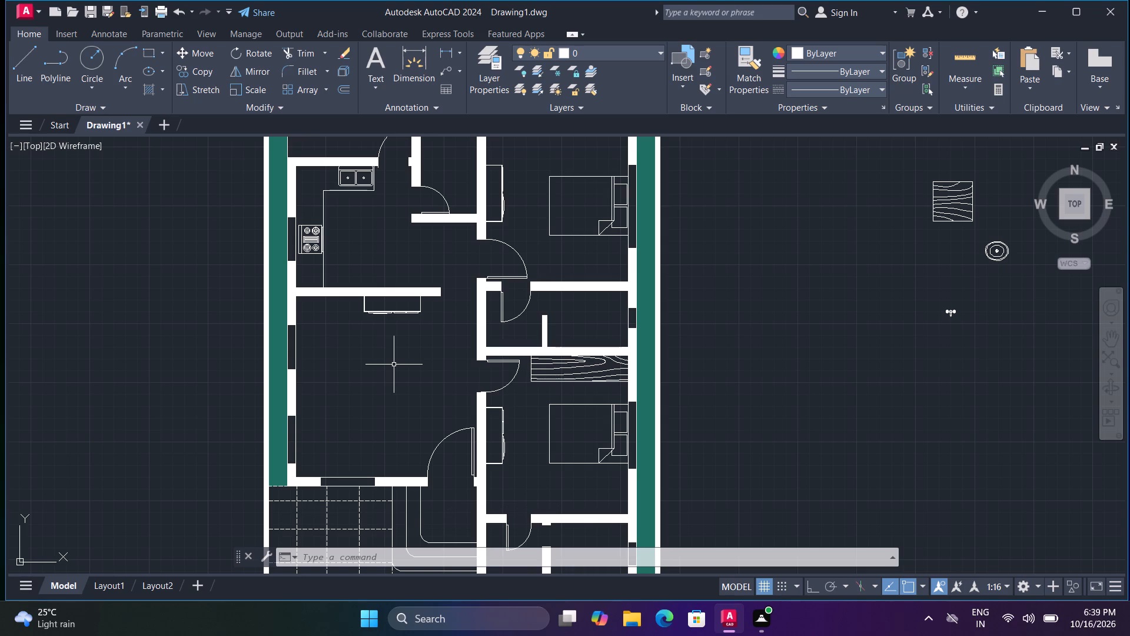
Move the toilet block from outside the plan into the bathroom between the two eastern bedrooms.
middle_click_drag(830, 403, 734, 406)
middle_click(734, 406)
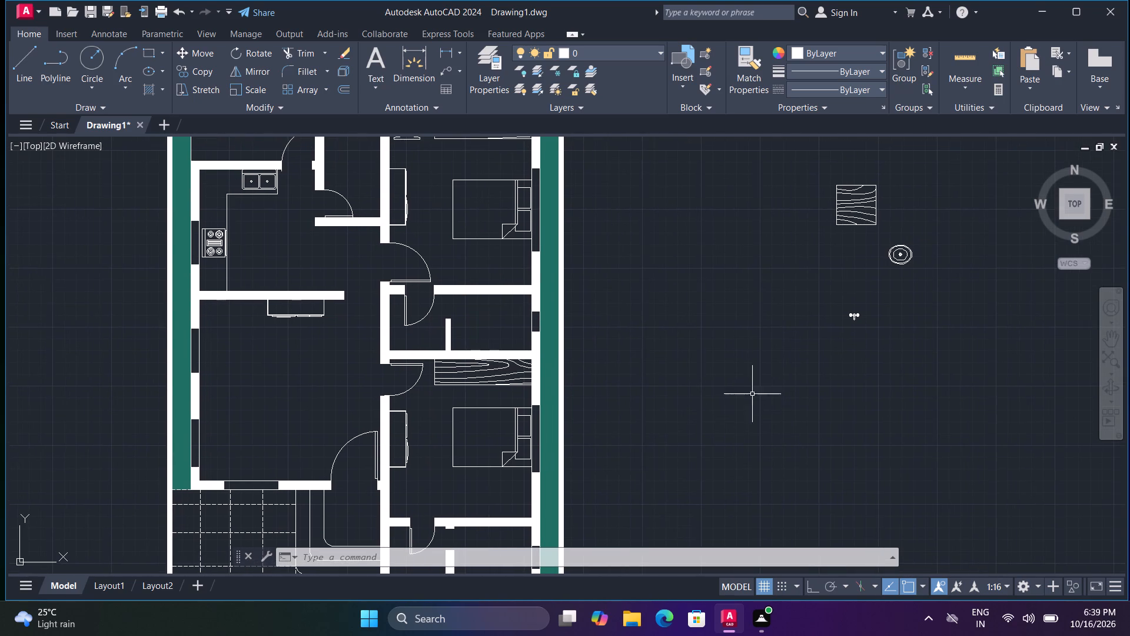
scroll(943, 306, "down", 1)
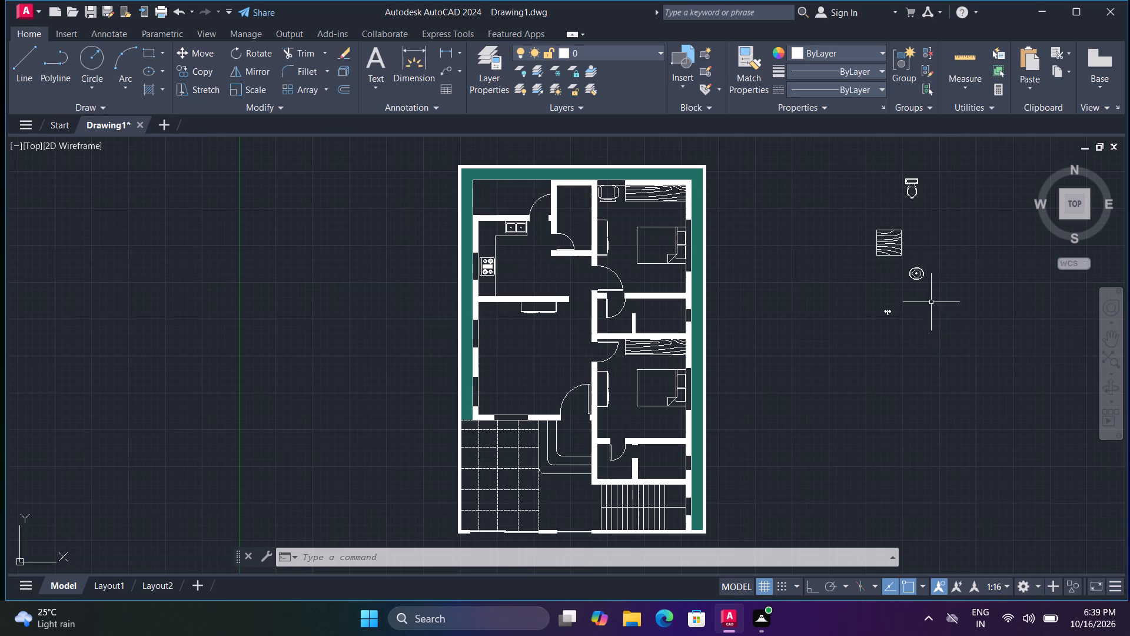
left_click(916, 186)
key("m")
key("space")
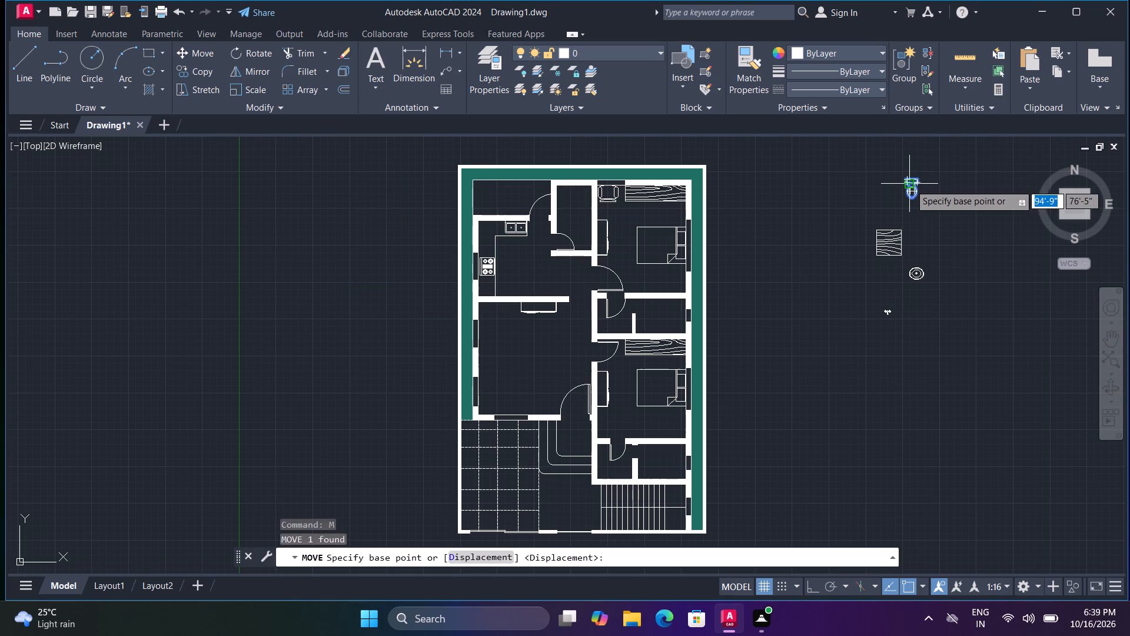
left_click(911, 177)
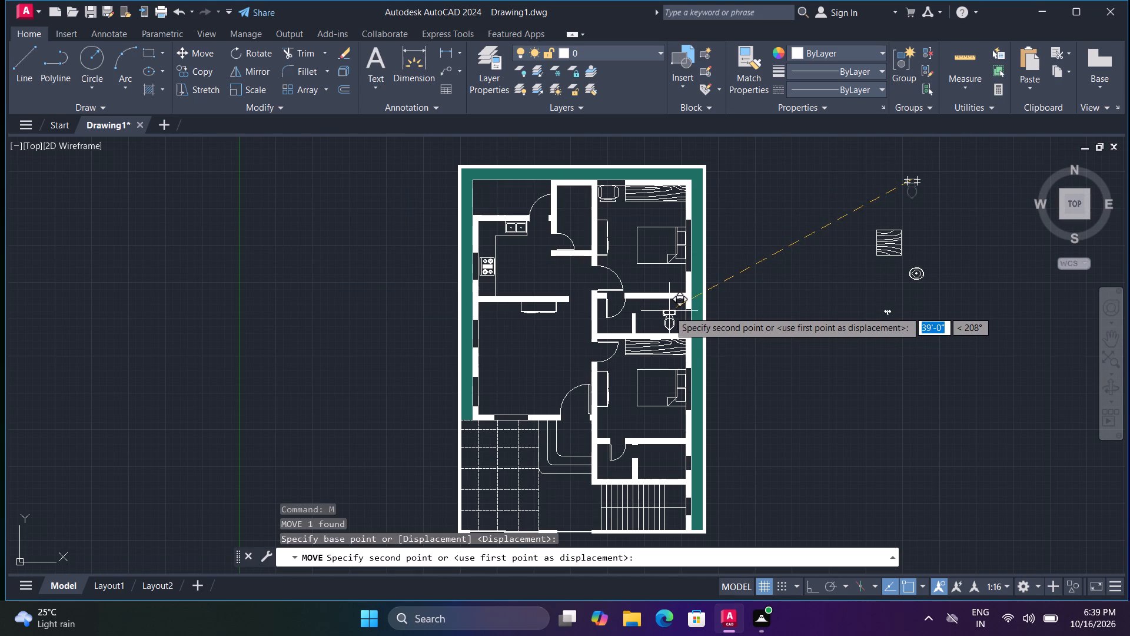
scroll(647, 318, "up", 2)
left_click(676, 306)
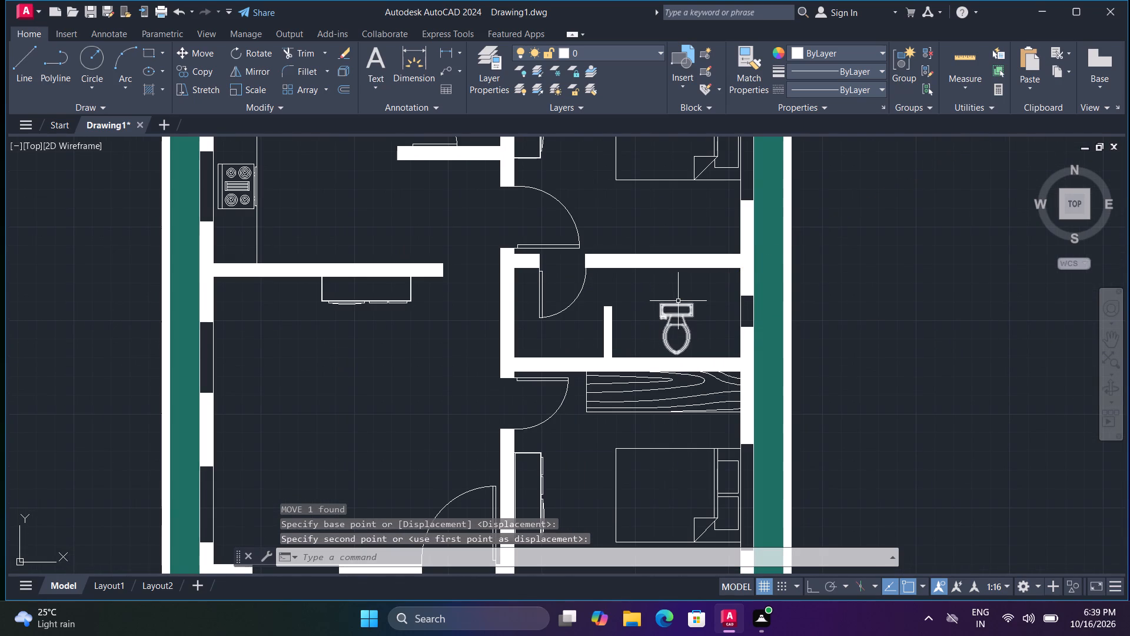
Rotate the toilet 90° clockwise about its tank's corner with Ortho on, so that the tank faces east.
key("Escape")
key("r")
key("o")
key("space")
left_click(682, 301)
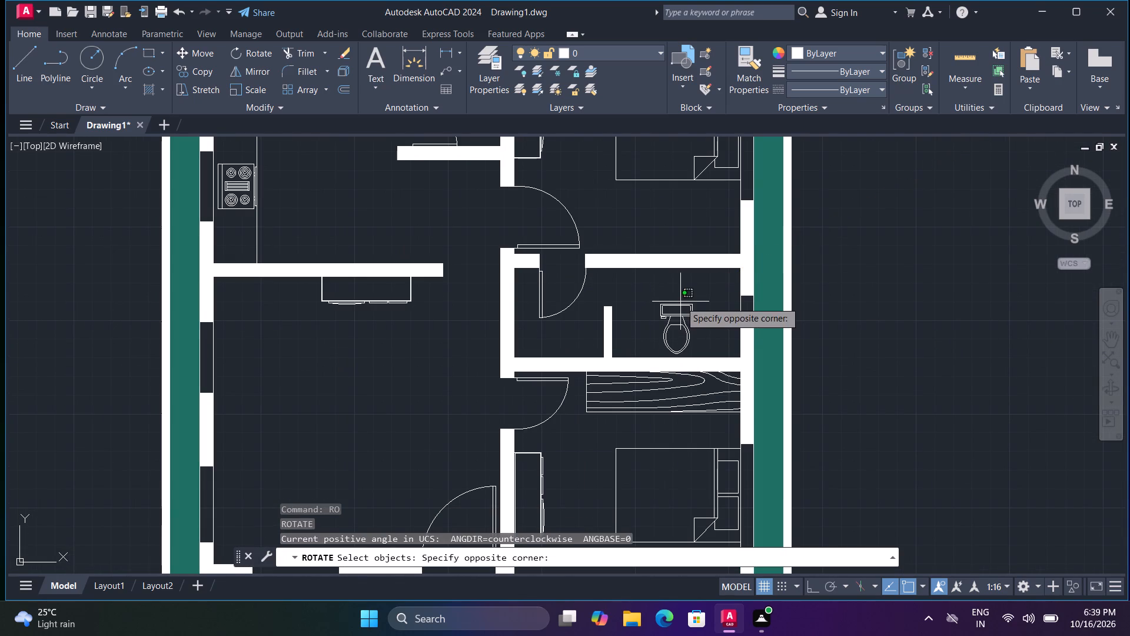
left_click(680, 304)
key("space")
left_click(692, 307)
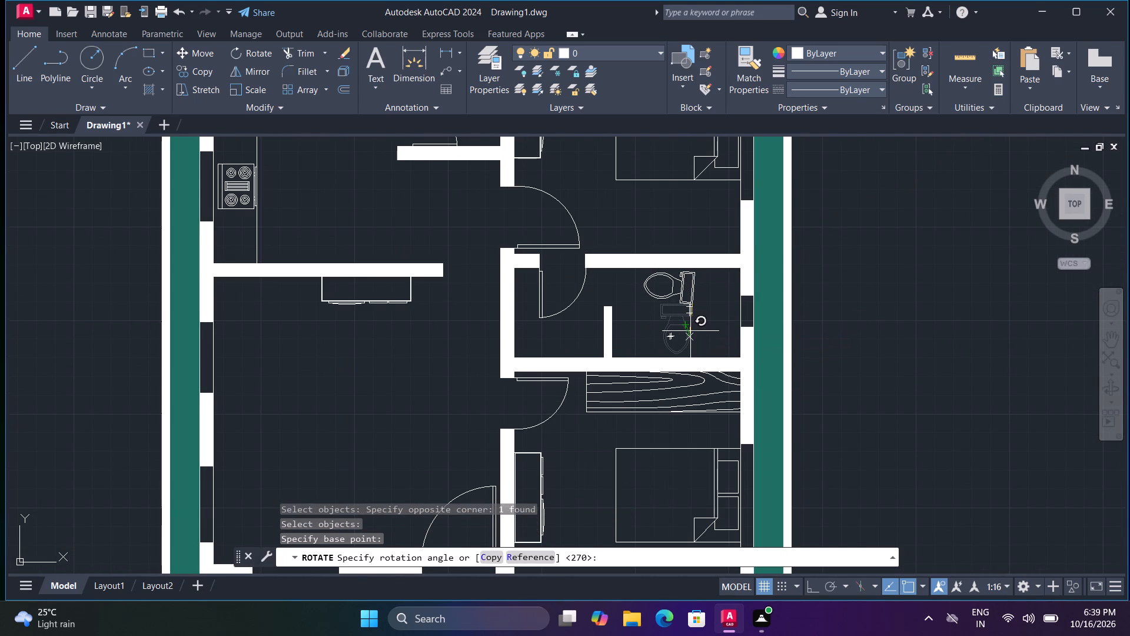
key("F8")
left_click(695, 330)
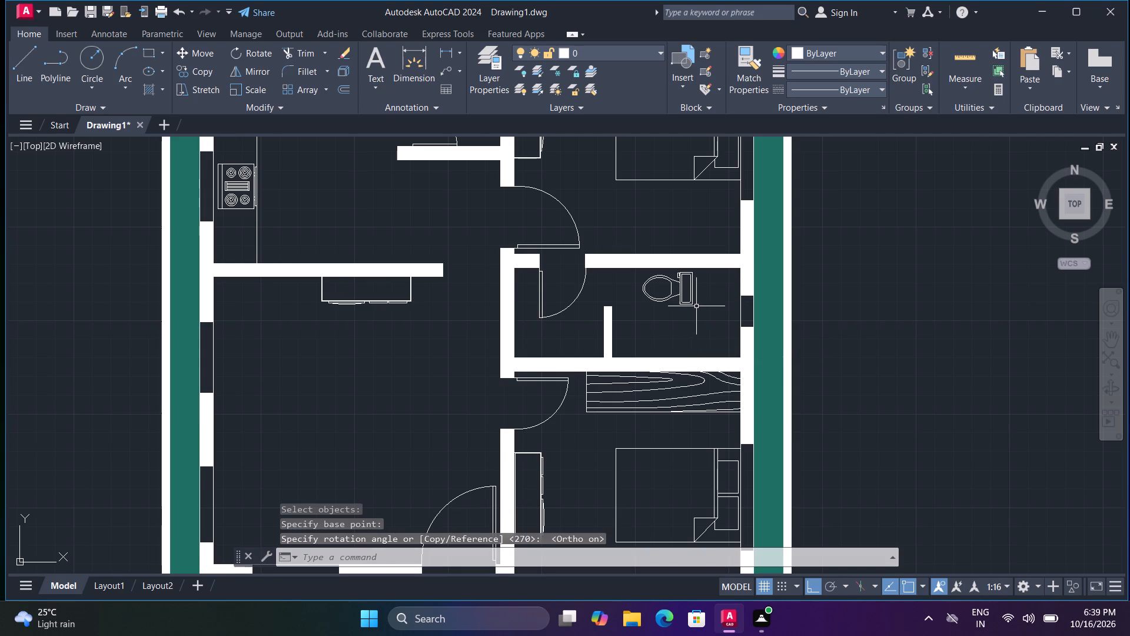
Move the toilet by its tank's back midpoint to the window's midpoint on the bathroom's east wall.
key("m")
key("space")
left_click(690, 288)
key("space")
left_click(693, 289)
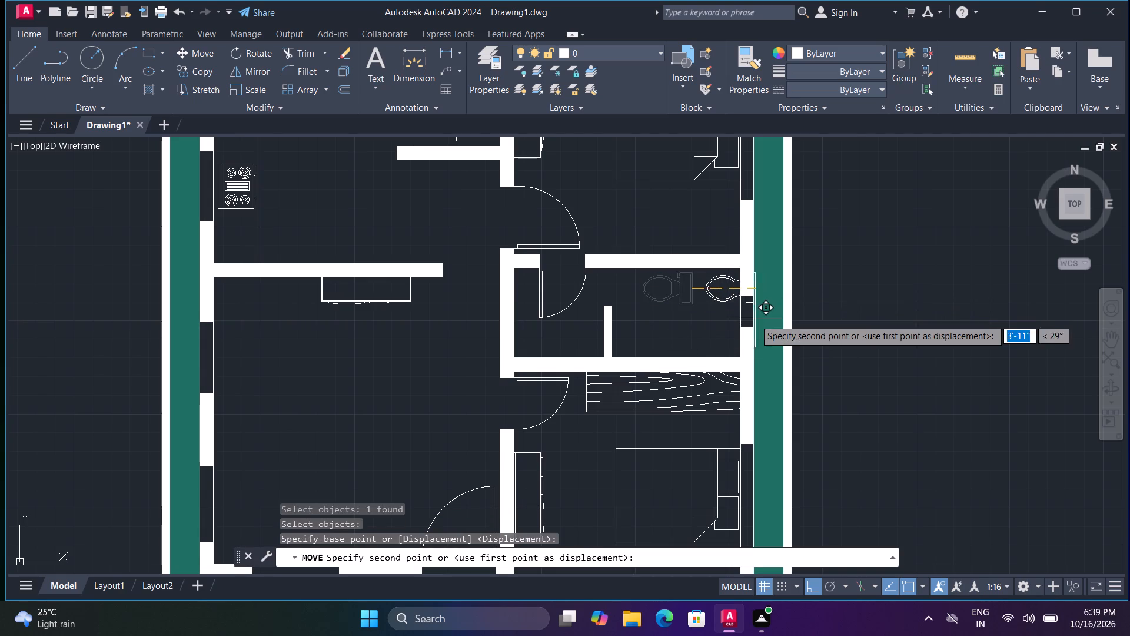
left_click(739, 317)
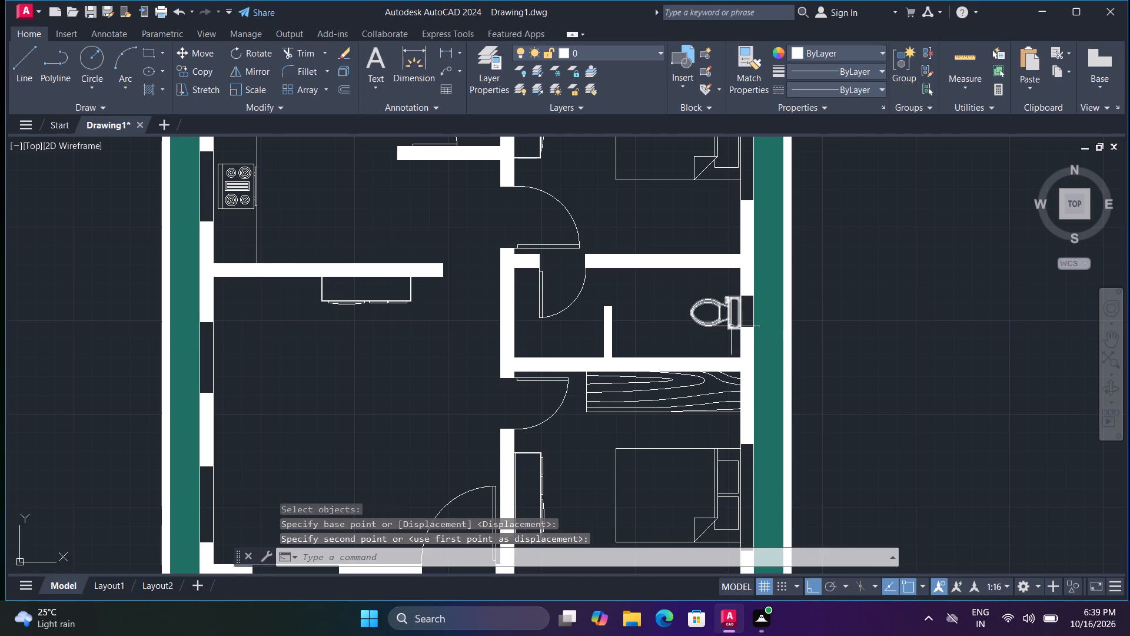
Copy the toilet straight south with Ortho on to the window in the southern bathroom's east wall.
key("c")
type("o")
key("space")
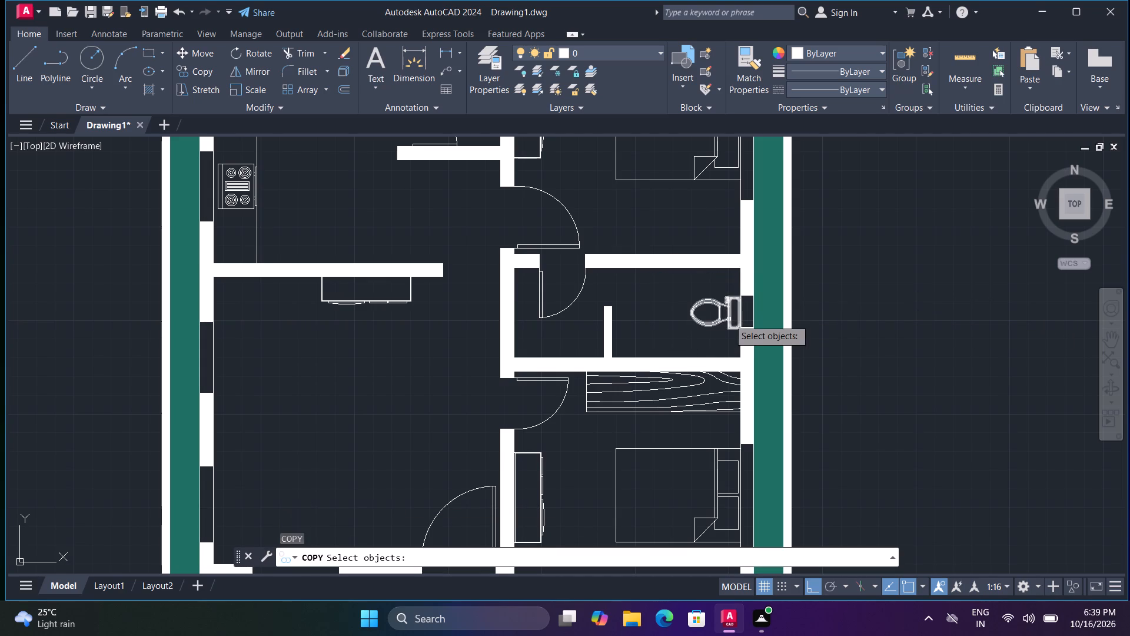
left_click(739, 312)
key("space")
left_click(741, 312)
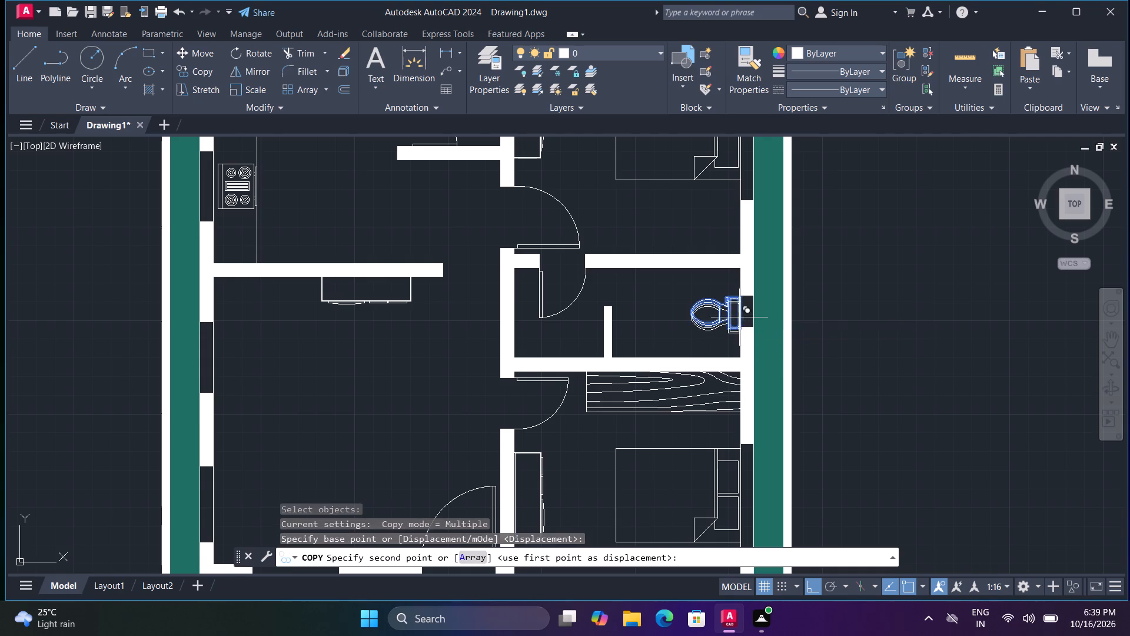
middle_click_drag(717, 330, 684, 169)
middle_click_drag(687, 365, 683, 170)
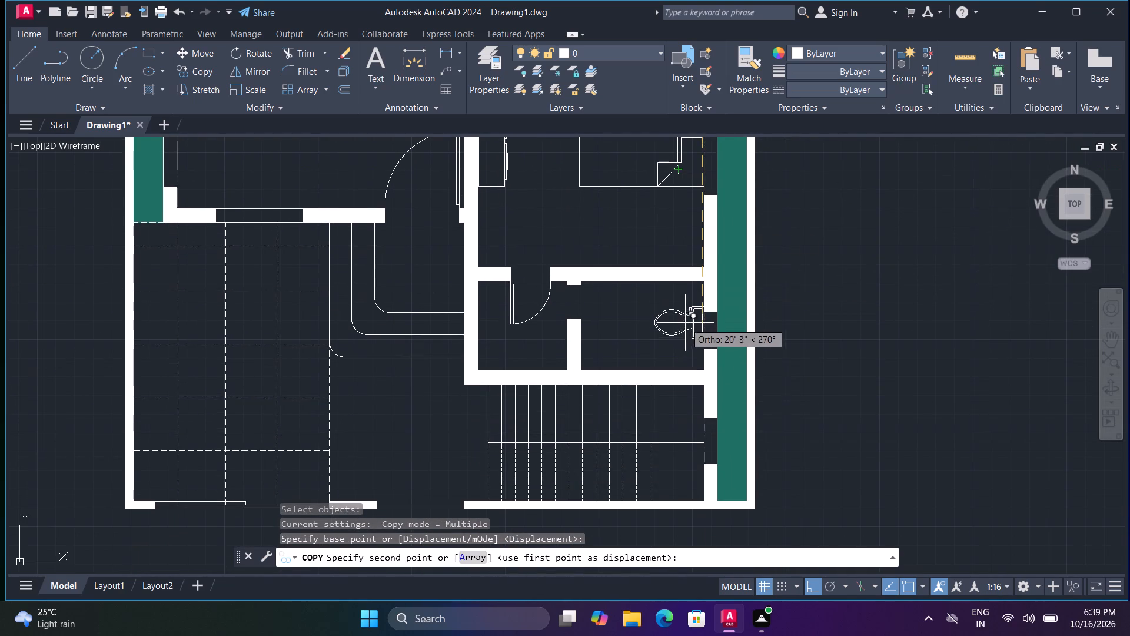
scroll(703, 330, "up", 1)
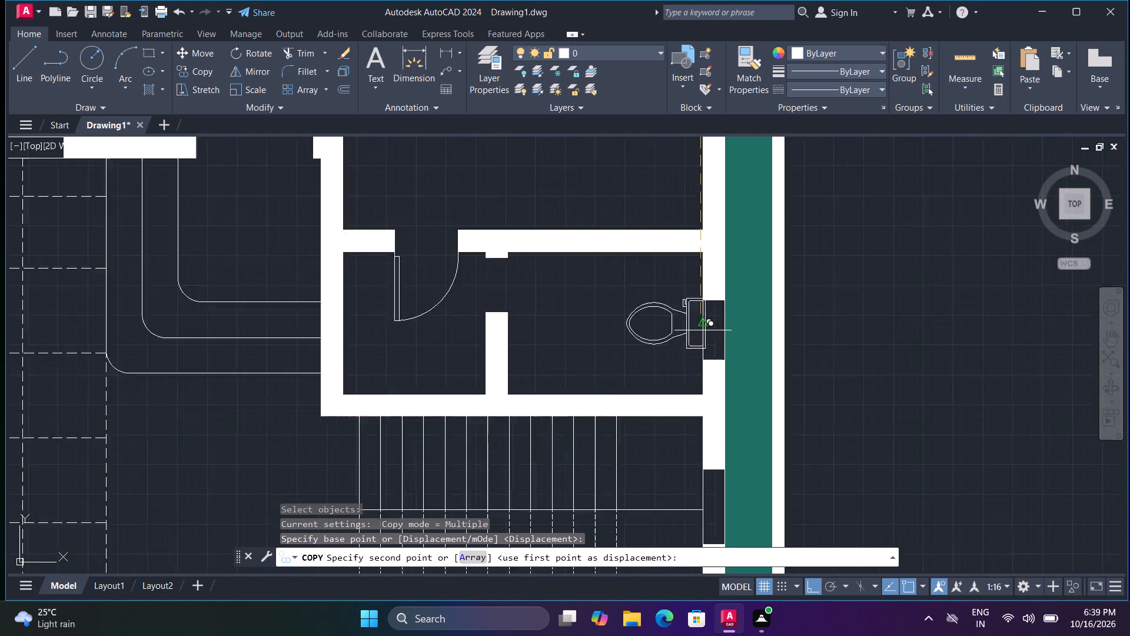
scroll(703, 330, "up", 2)
left_click(698, 316)
scroll(706, 336, "down", 2)
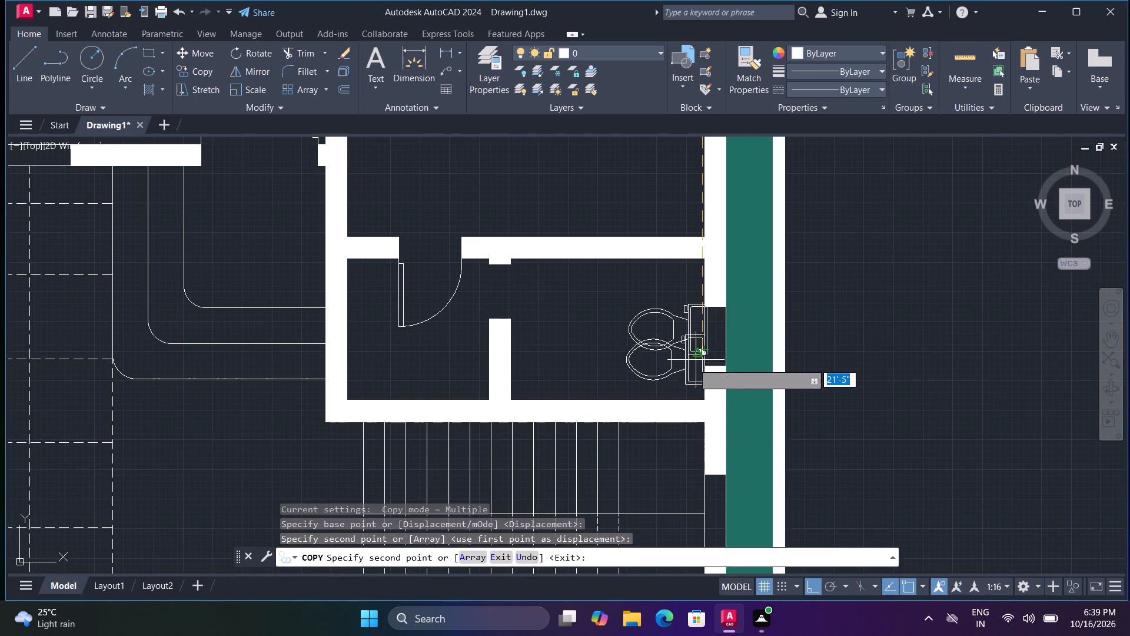
key("grave")
key("Escape")
key("Escape")
key("Escape")
Move the copied toilet slightly west so that its tank meets the inner face of the east wall.
type("m")
key("space")
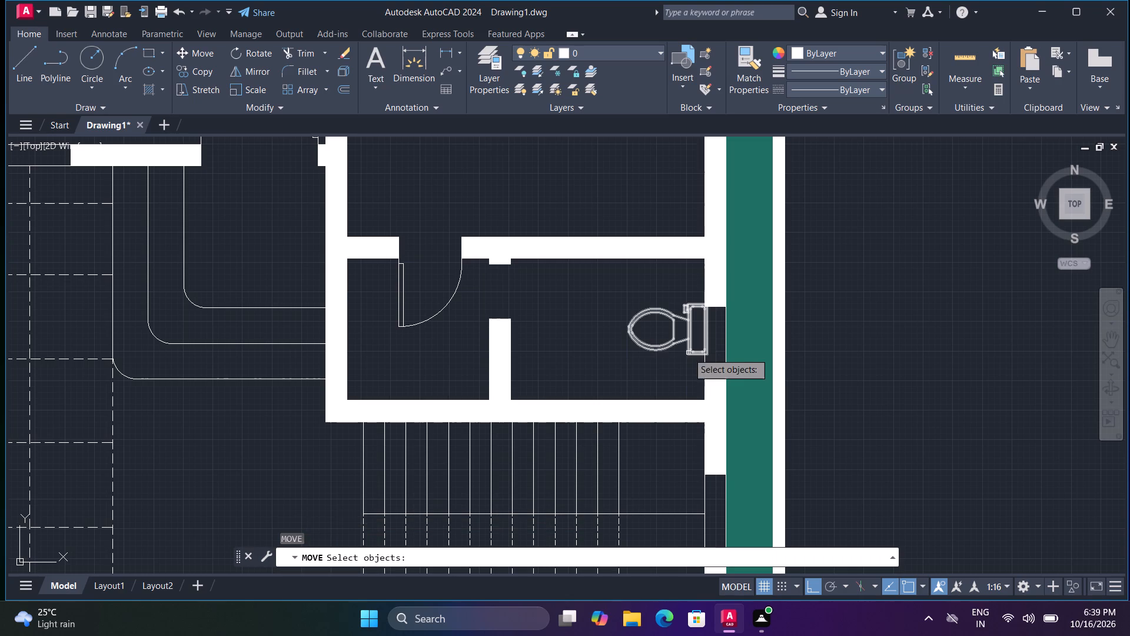
left_click(704, 339)
key("space")
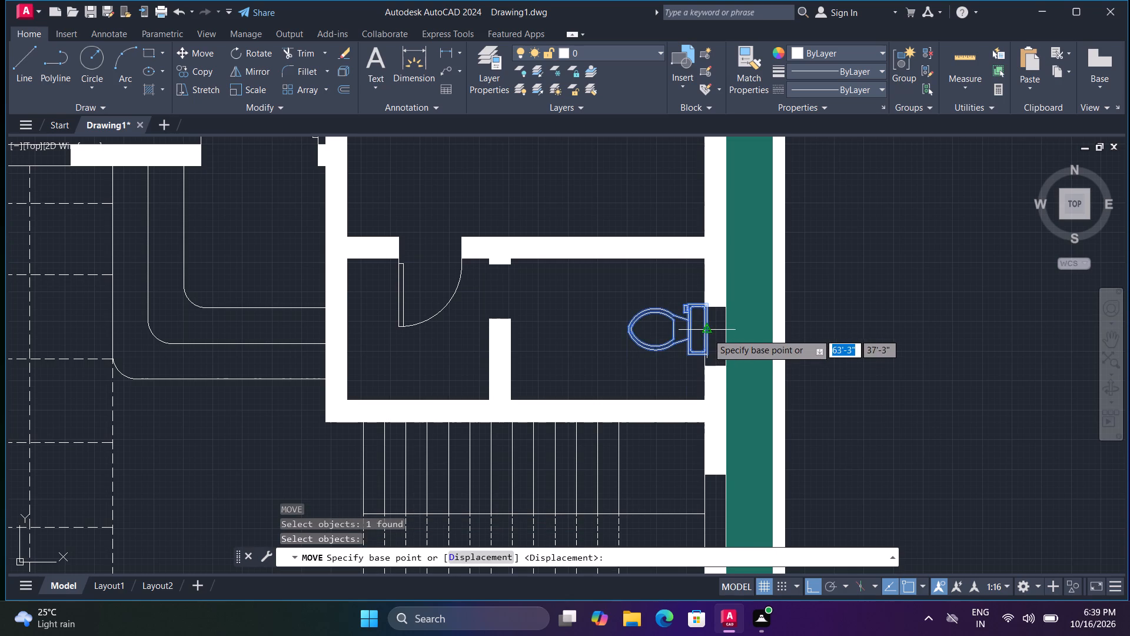
left_click(707, 333)
left_click(702, 333)
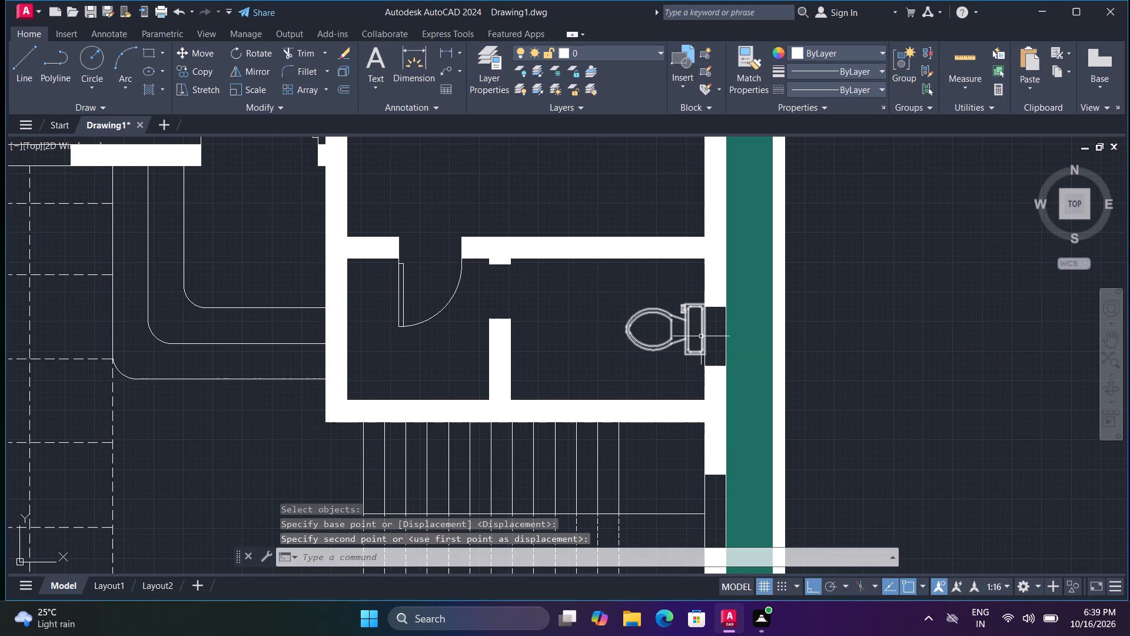
key("grave")
scroll(701, 338, "down", 2)
key("Escape")
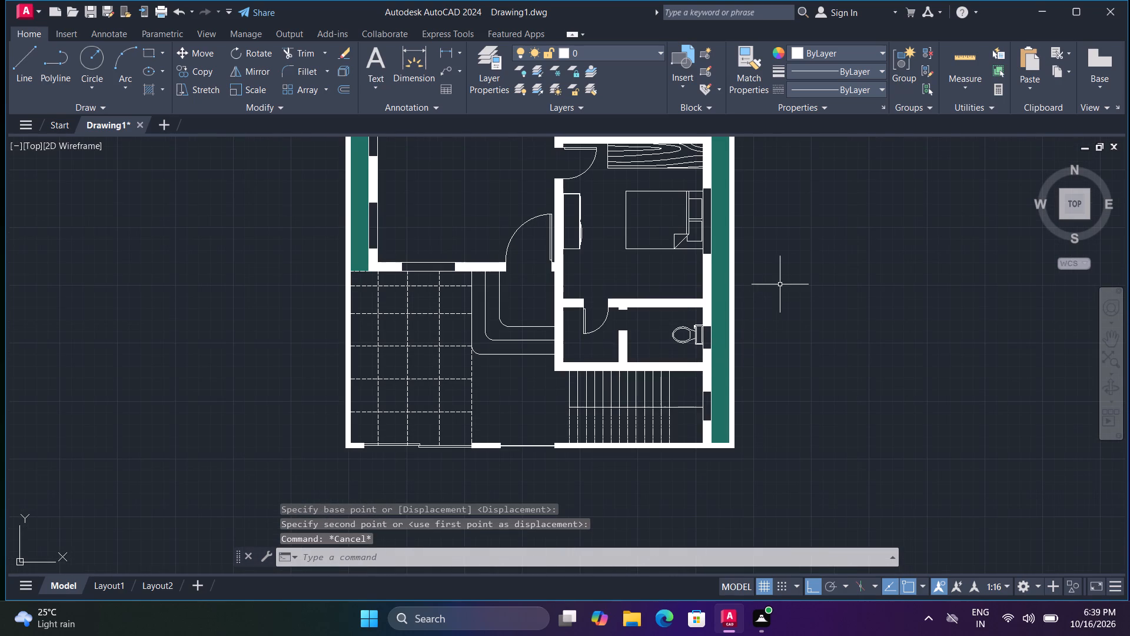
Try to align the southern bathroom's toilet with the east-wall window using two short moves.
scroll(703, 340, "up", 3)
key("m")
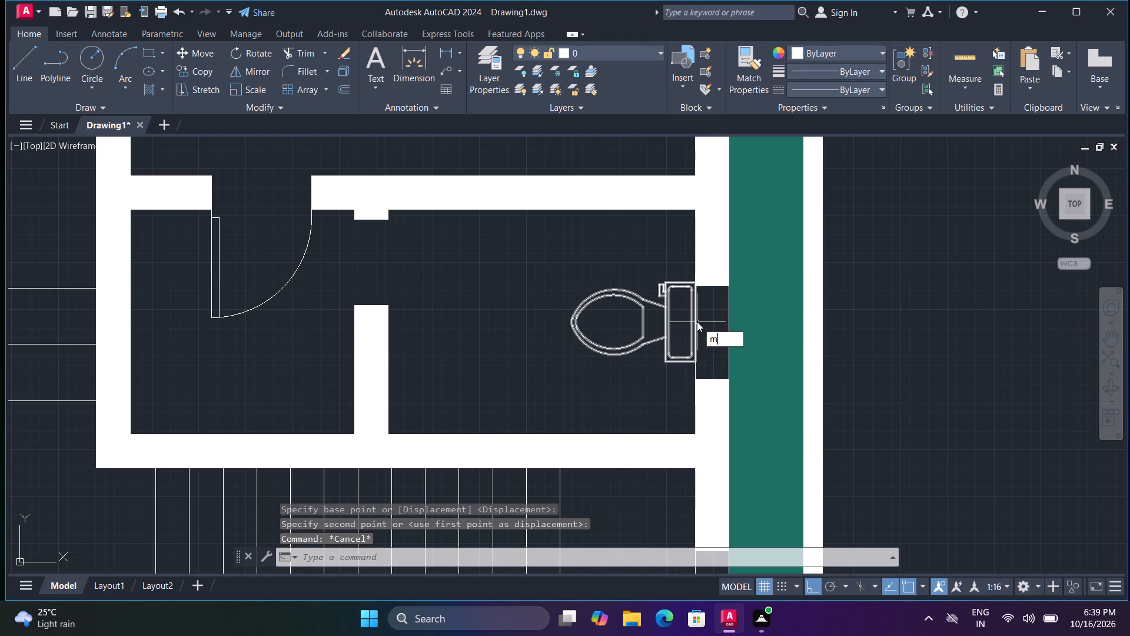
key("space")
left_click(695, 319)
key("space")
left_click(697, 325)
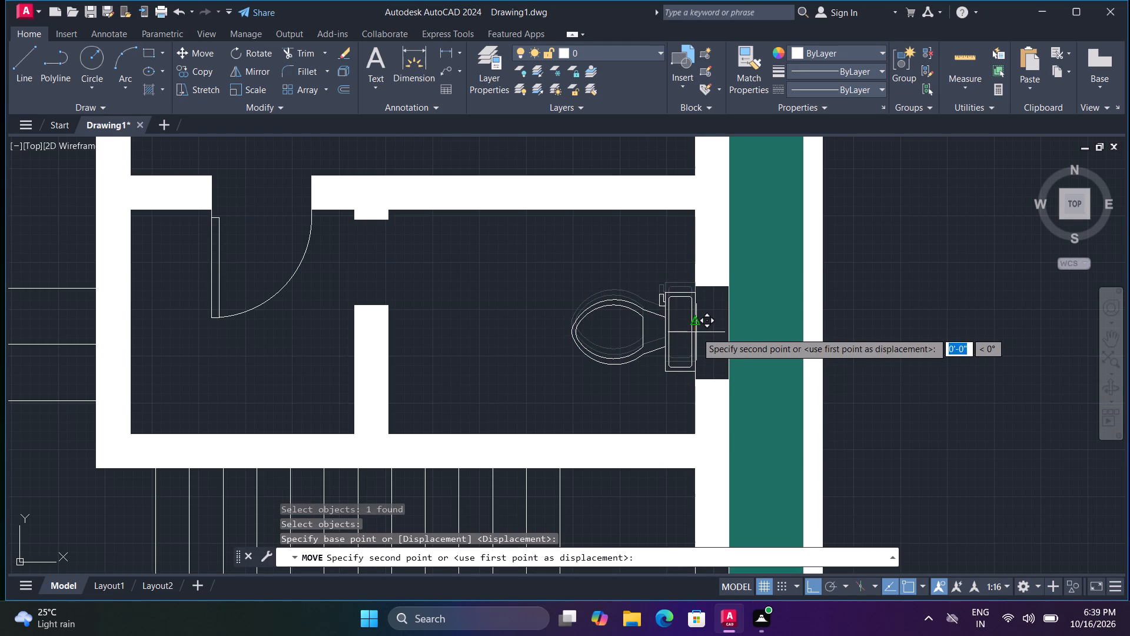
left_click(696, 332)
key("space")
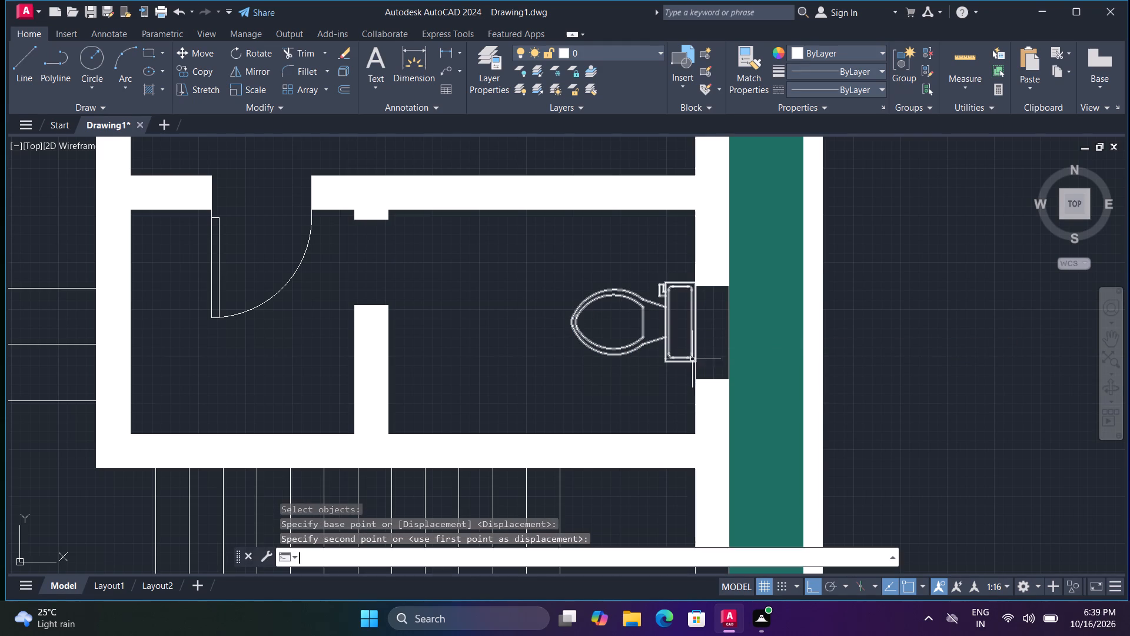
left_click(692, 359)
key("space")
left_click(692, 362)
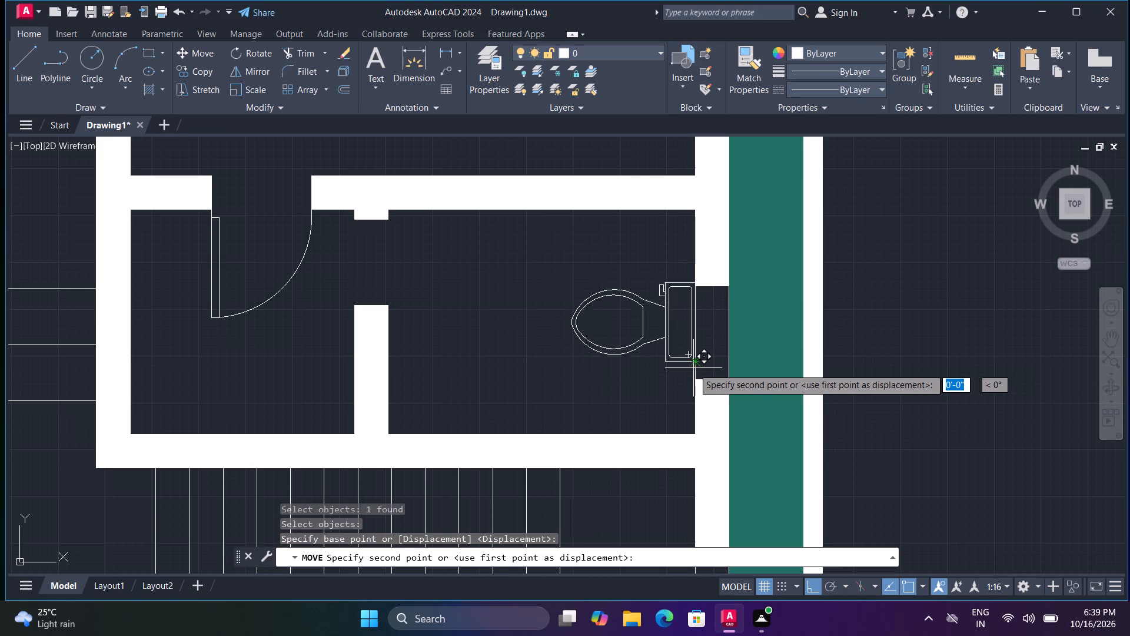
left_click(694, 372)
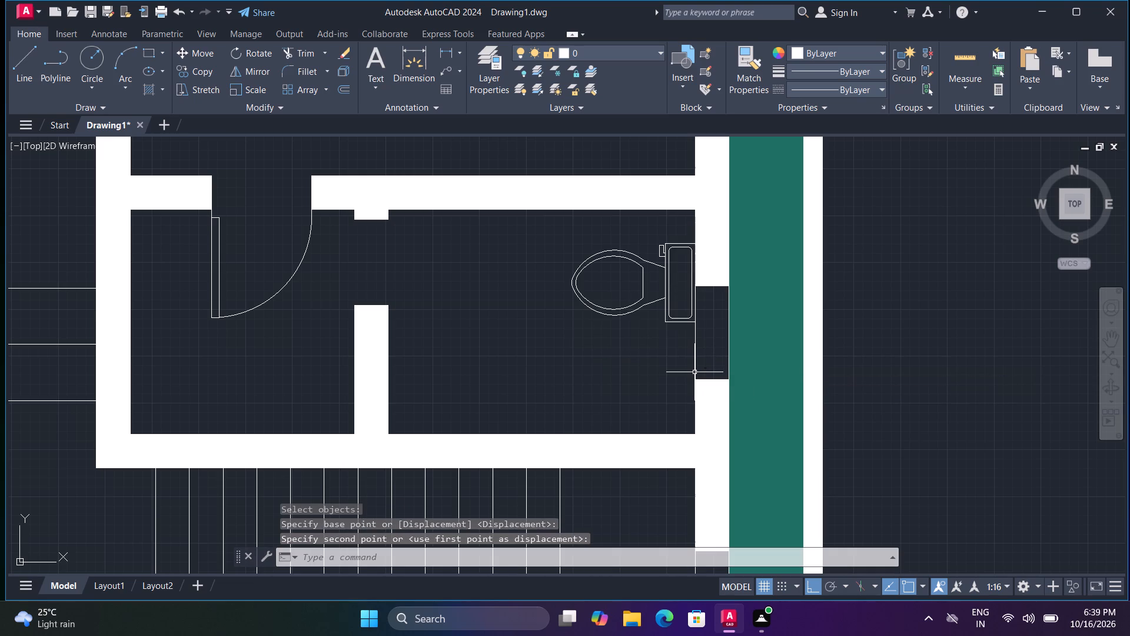
Move the southern bathroom's toilet about 1'-2" south with Ortho on, in line with the east-wall window.
key("space")
left_click(683, 324)
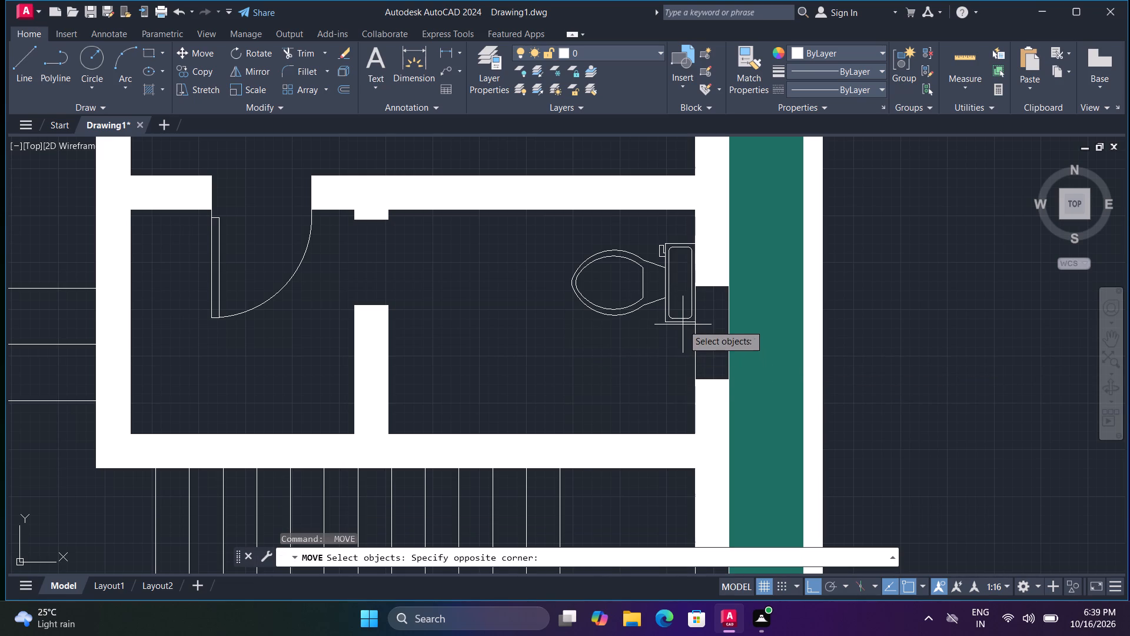
left_click(682, 319)
key("space")
left_click(682, 327)
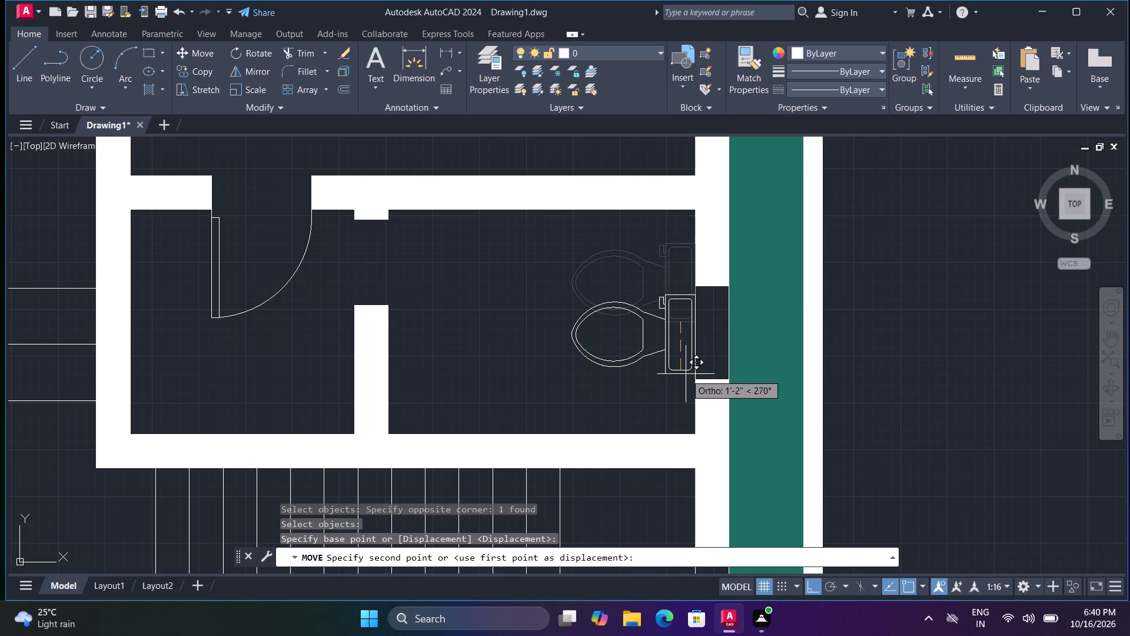
left_click(686, 375)
scroll(684, 363, "down", 3)
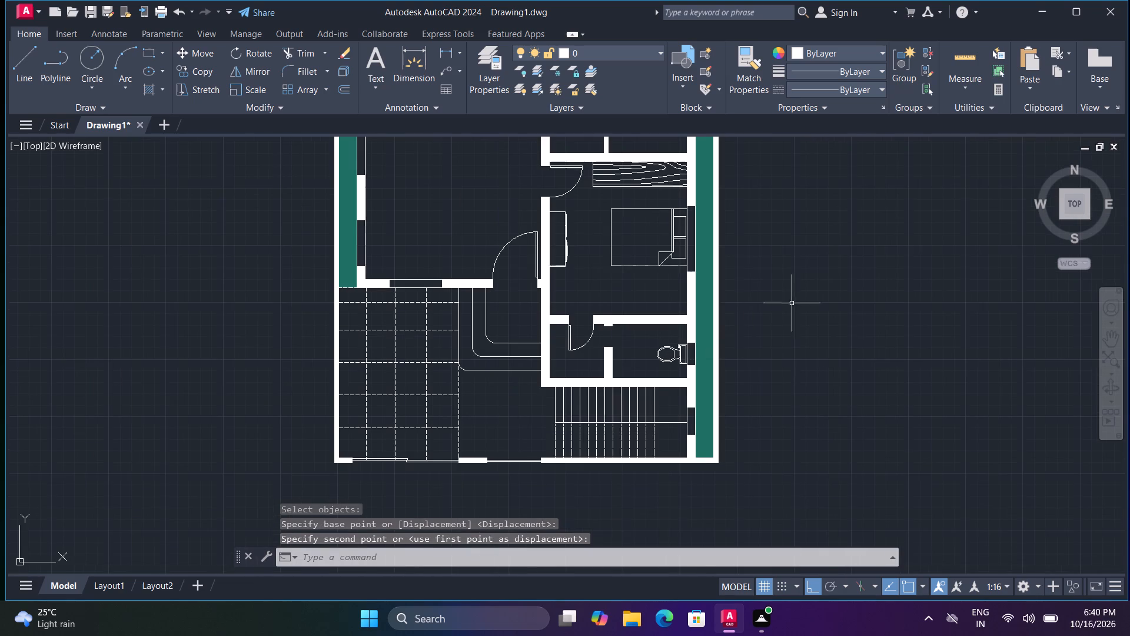
Move the oval sink from outside the plan to just north of the kitchen's north wall, with Ortho off.
middle_click_drag(793, 303, 634, 341)
middle_click_drag(627, 342, 586, 349)
middle_click(586, 349)
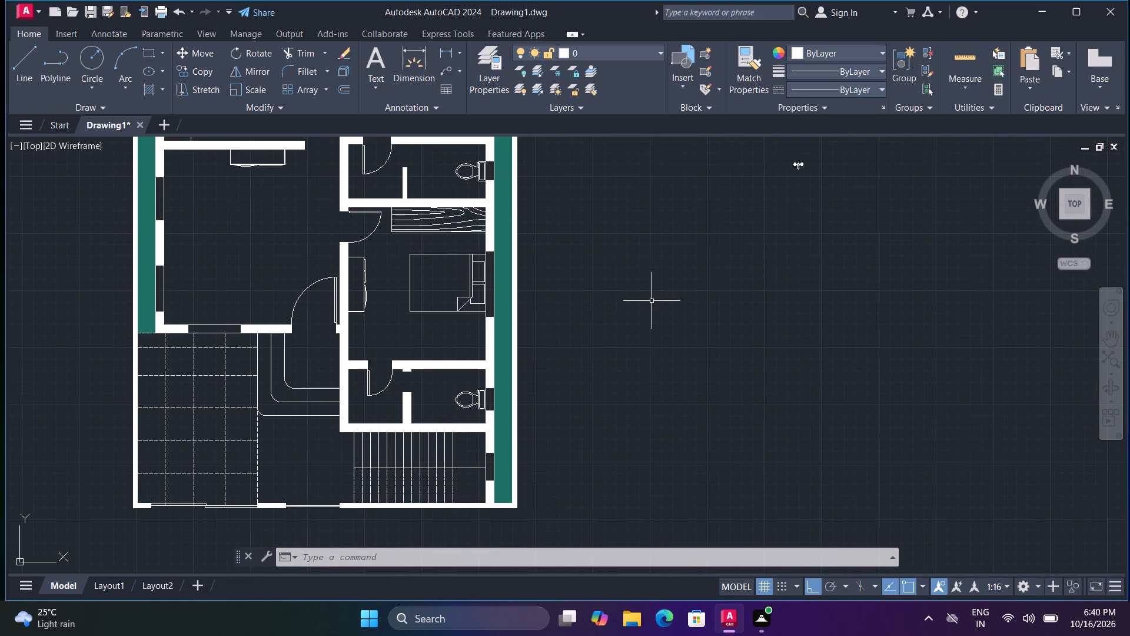
middle_click_drag(654, 268, 688, 340)
left_click(883, 168)
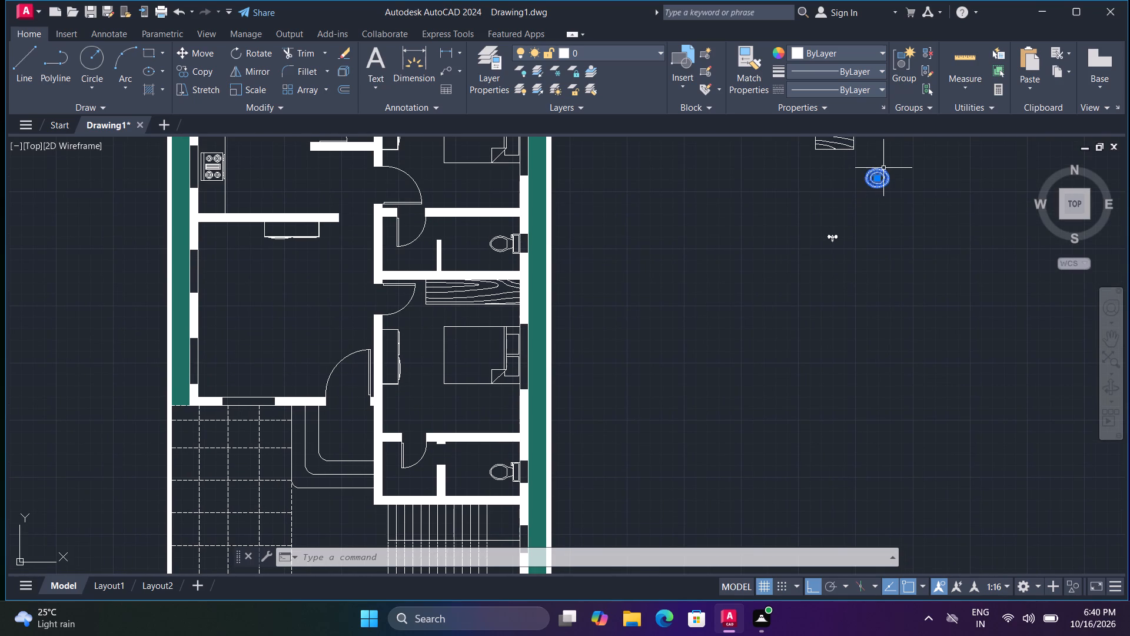
key("m")
key("space")
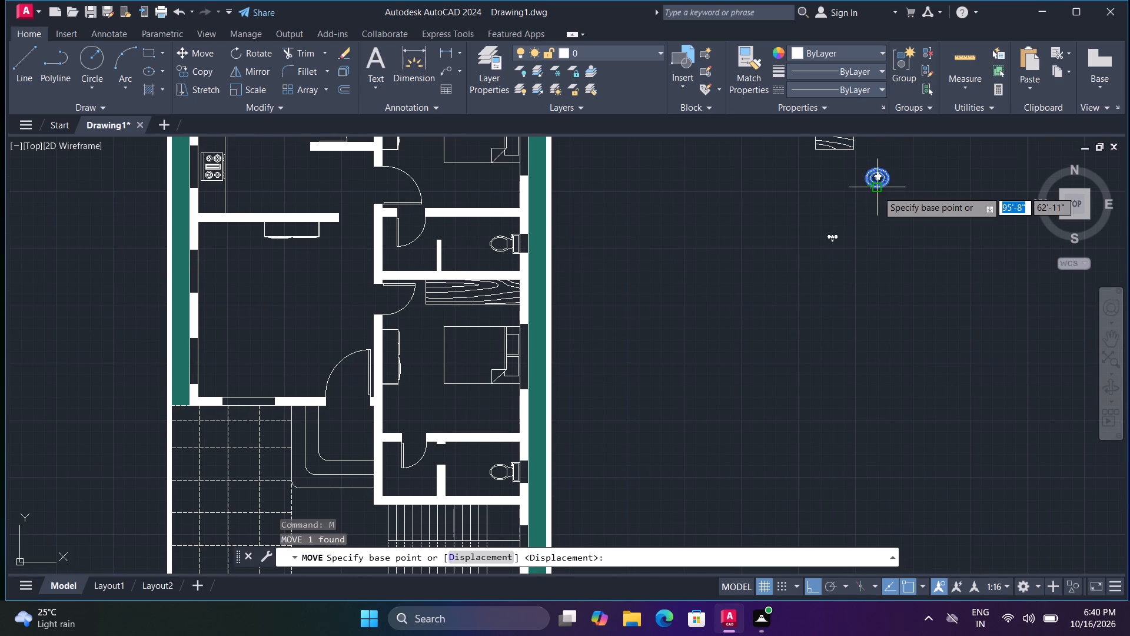
left_click(880, 191)
middle_click_drag(367, 227, 493, 473)
middle_click_drag(491, 474, 486, 470)
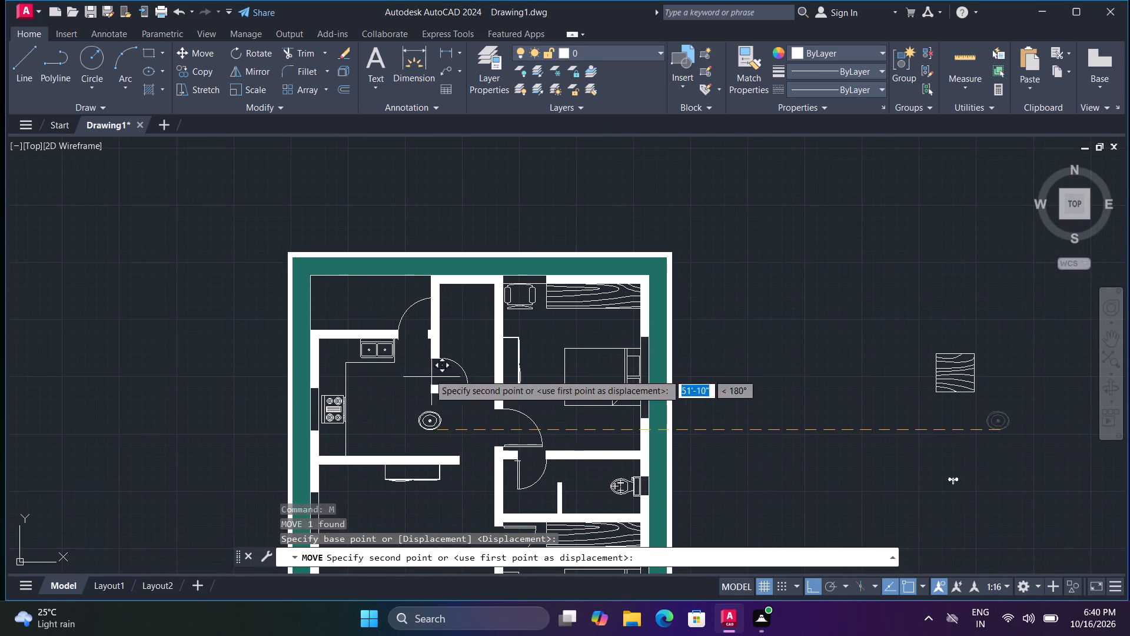
scroll(378, 332, "up", 3)
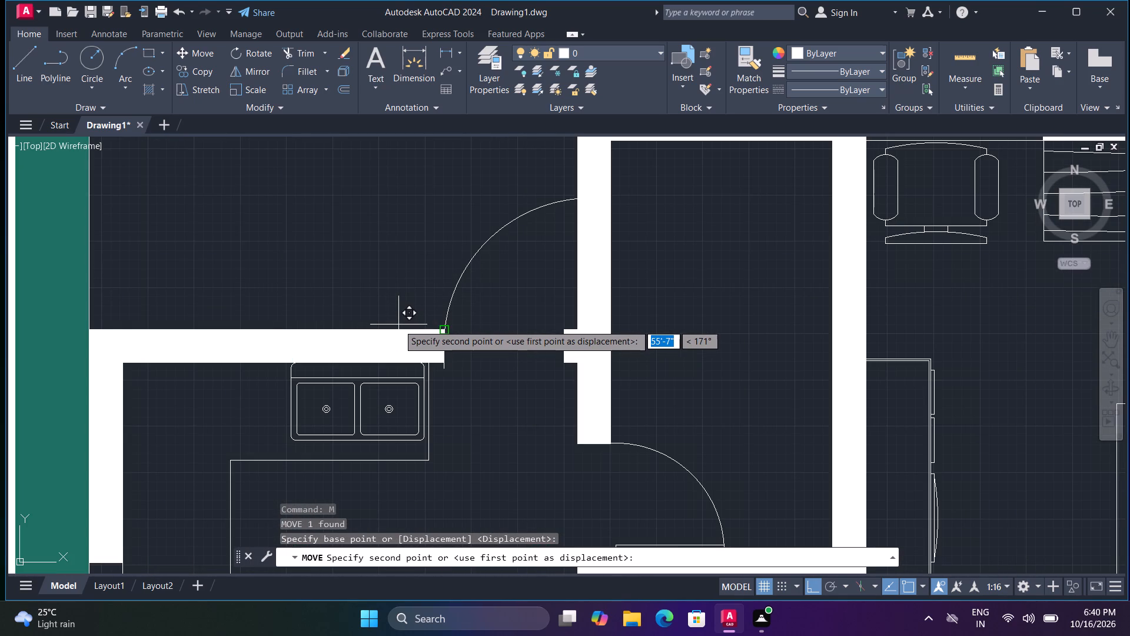
key("F8")
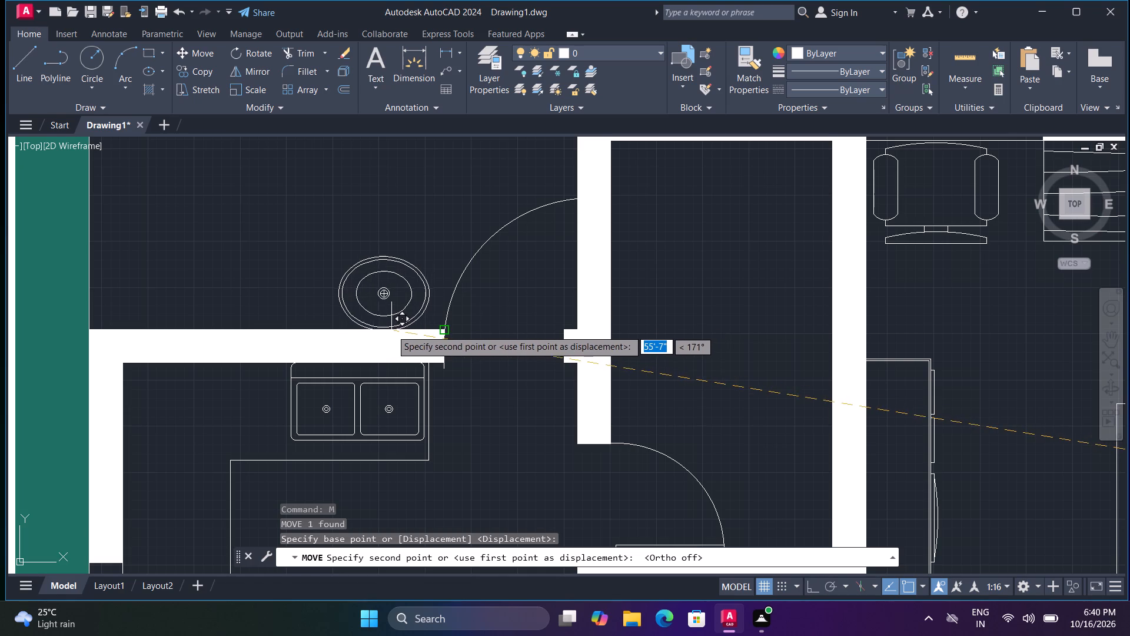
left_click(386, 305)
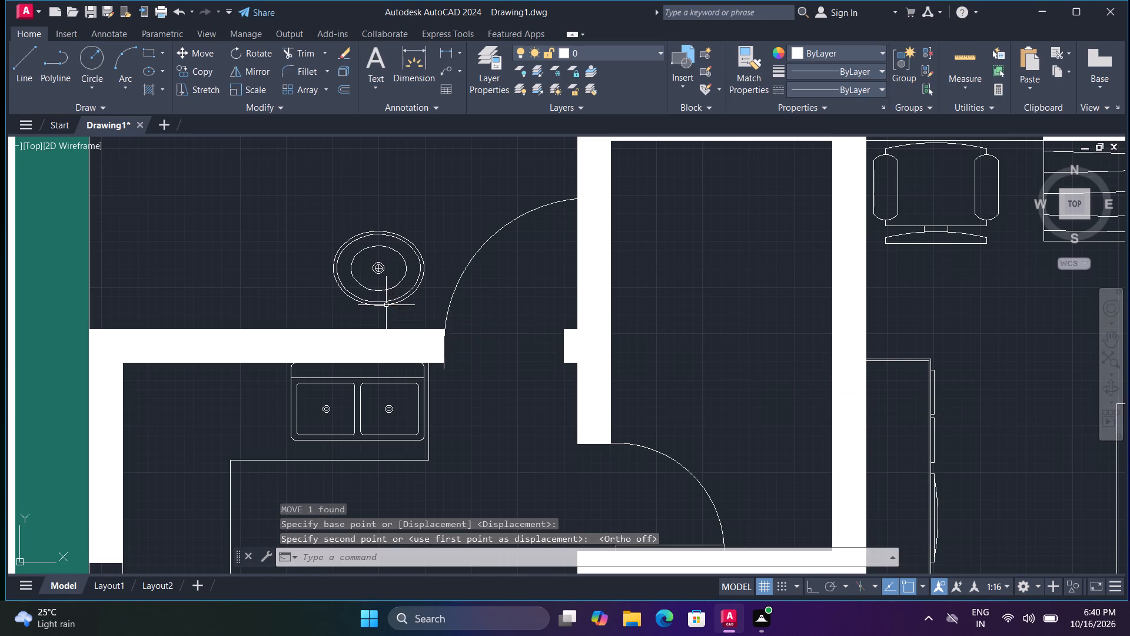
Shift the oval sink slightly east and south in two short moves so that its edge meets the wall's north face.
key("m")
key("space")
left_click(388, 303)
key("space")
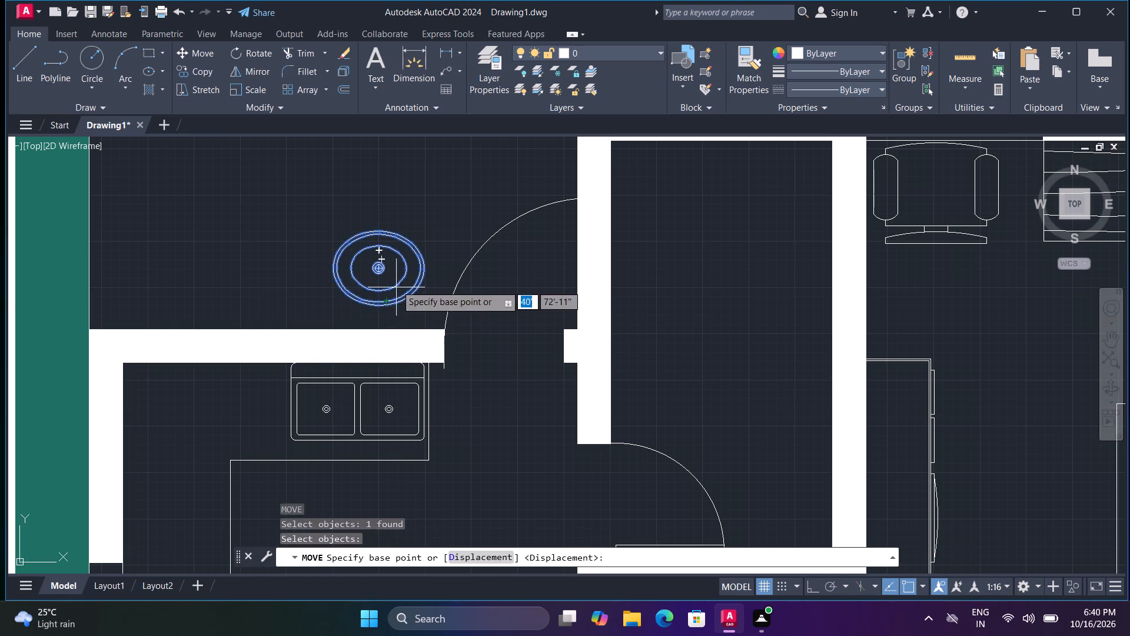
left_click(373, 269)
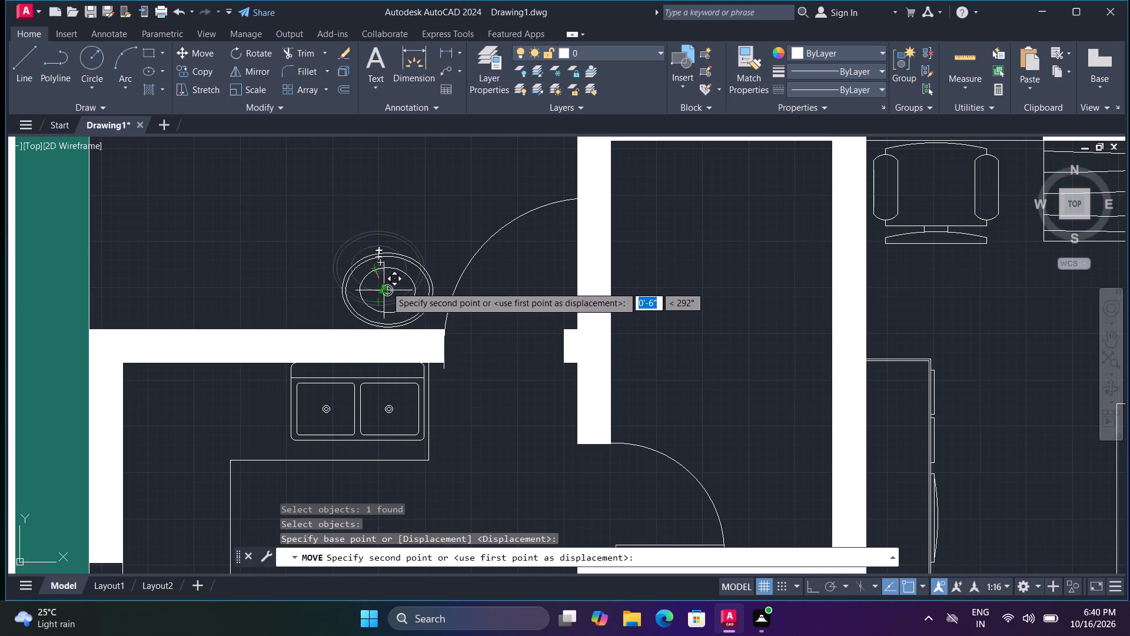
left_click(384, 280)
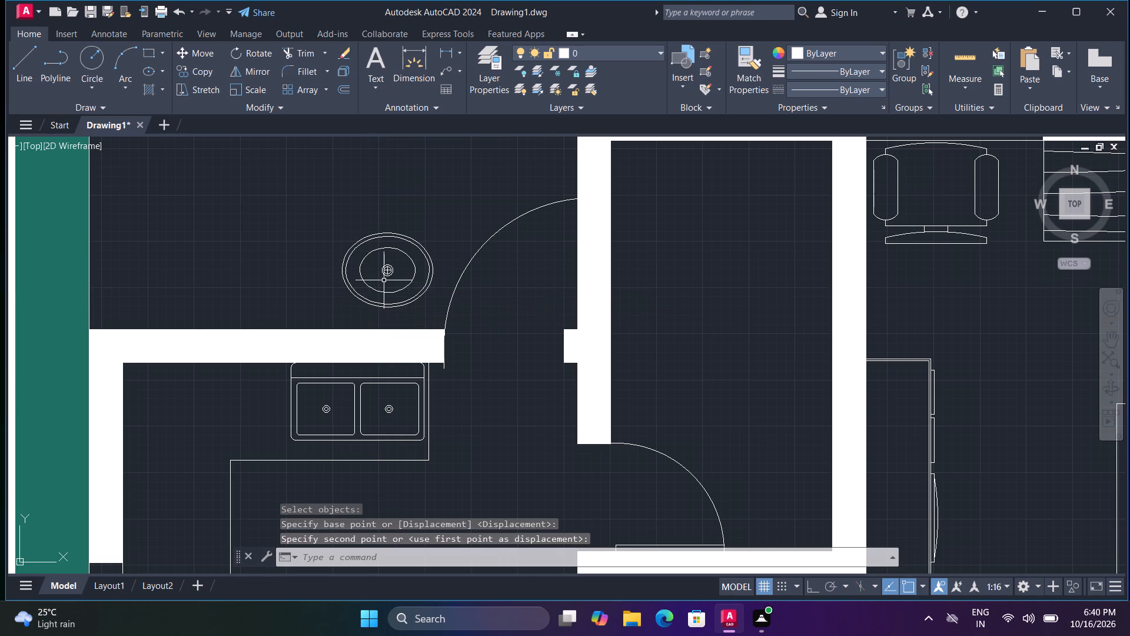
key("space")
left_click(388, 271)
key("space")
left_click(388, 271)
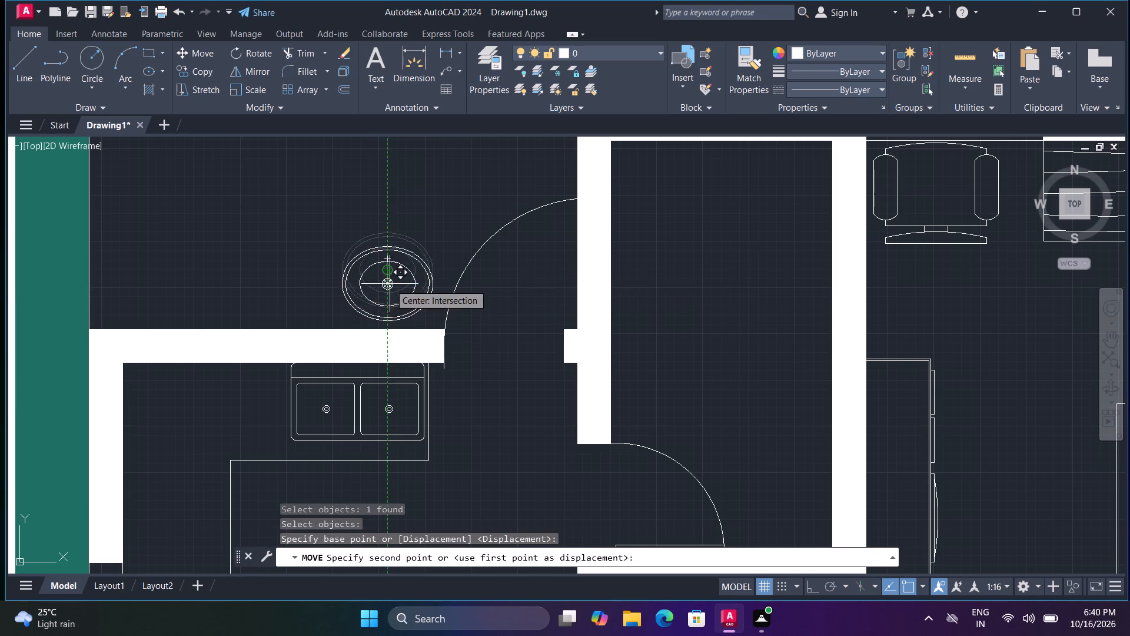
left_click(390, 287)
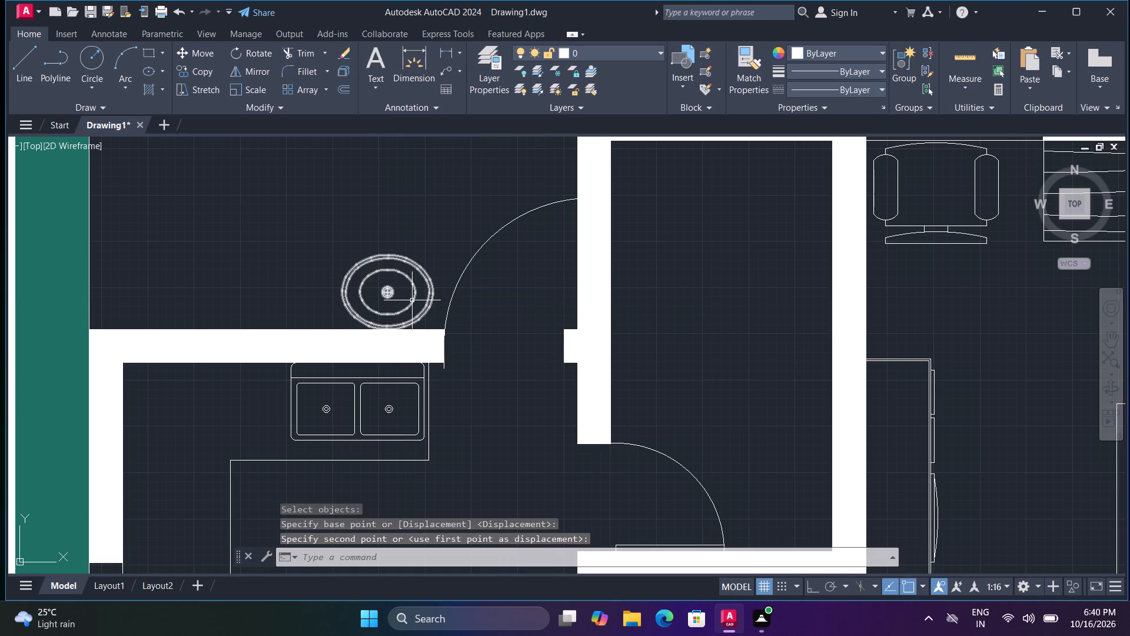
key("Escape")
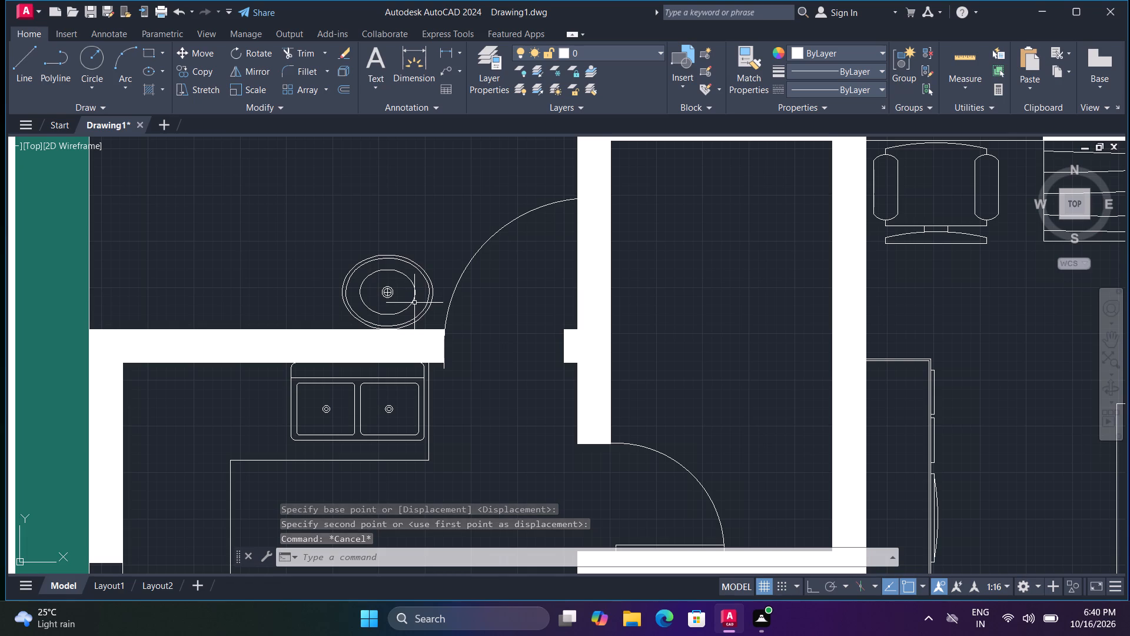
Open DesignCenter and look through the House Designer blocks and the Landscaping drawing's contents.
key("d")
key("v")
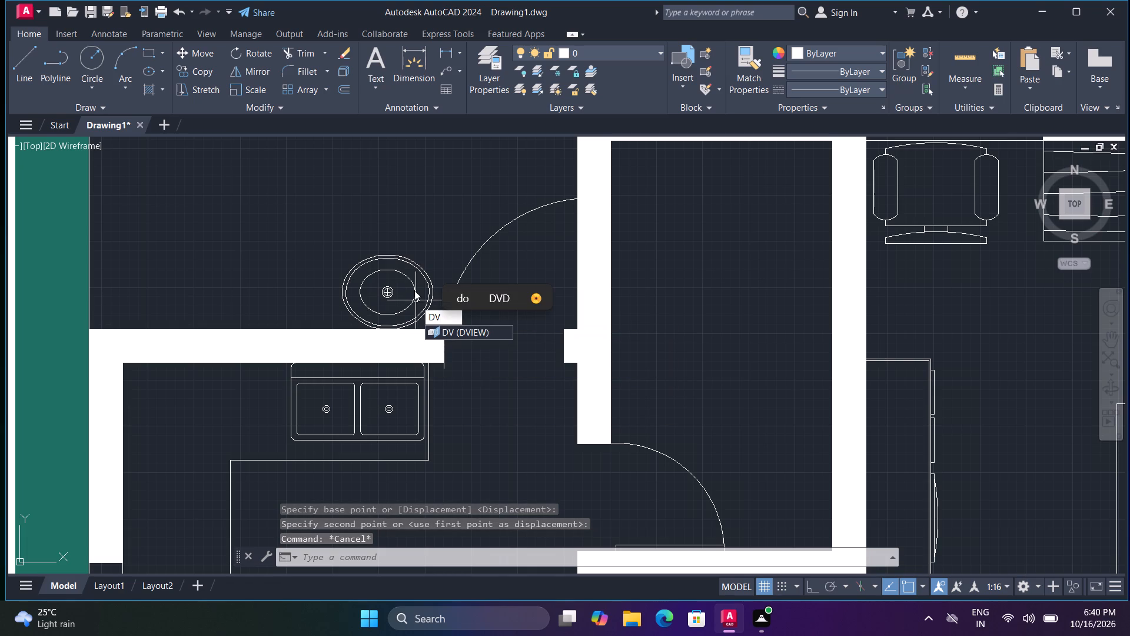
key("BackSpace")
key("c")
key("space")
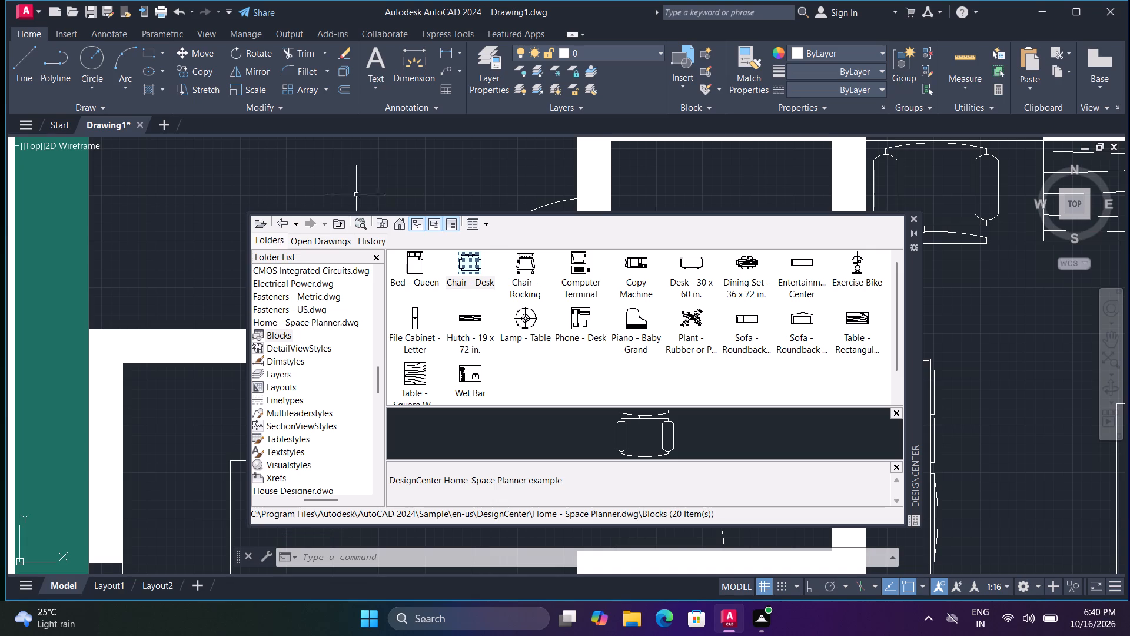
left_click(282, 218)
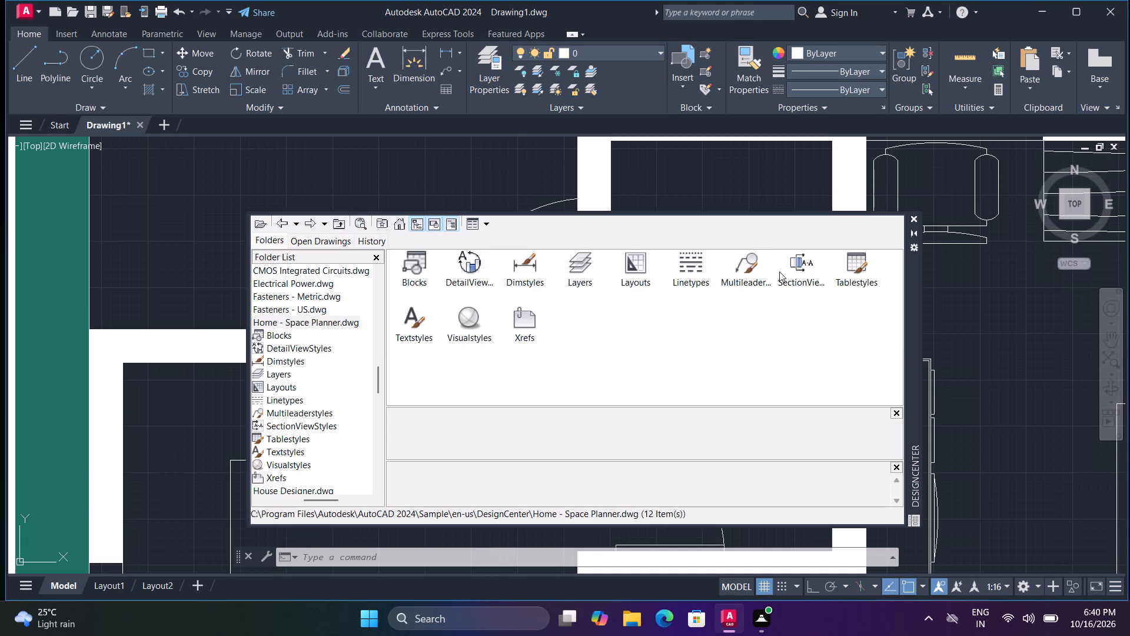
left_click(282, 224)
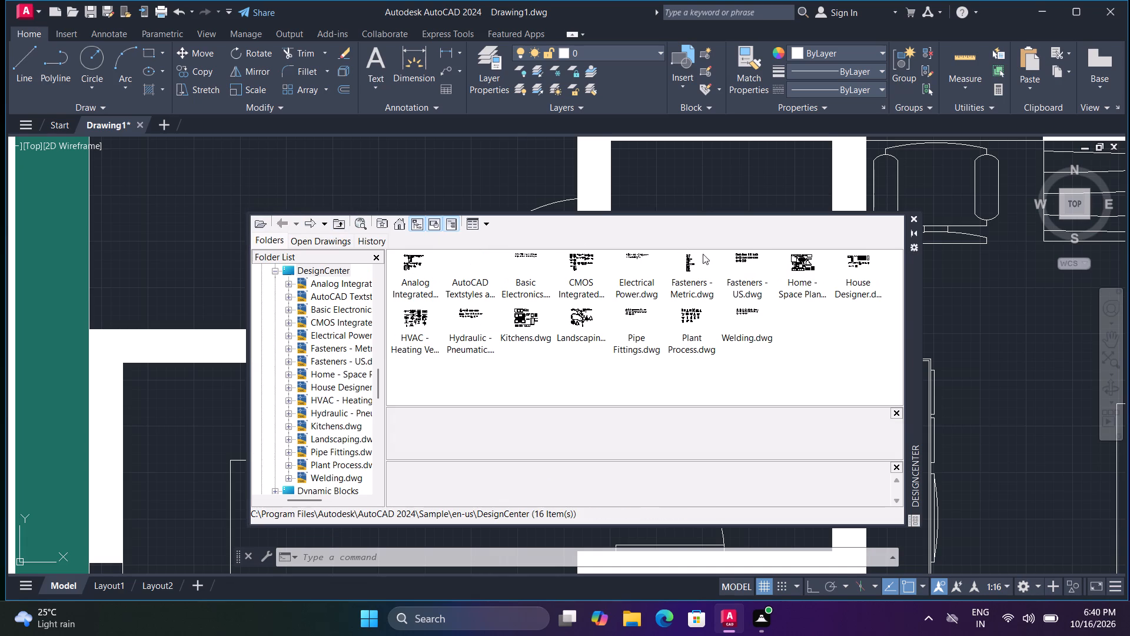
double_click(850, 266)
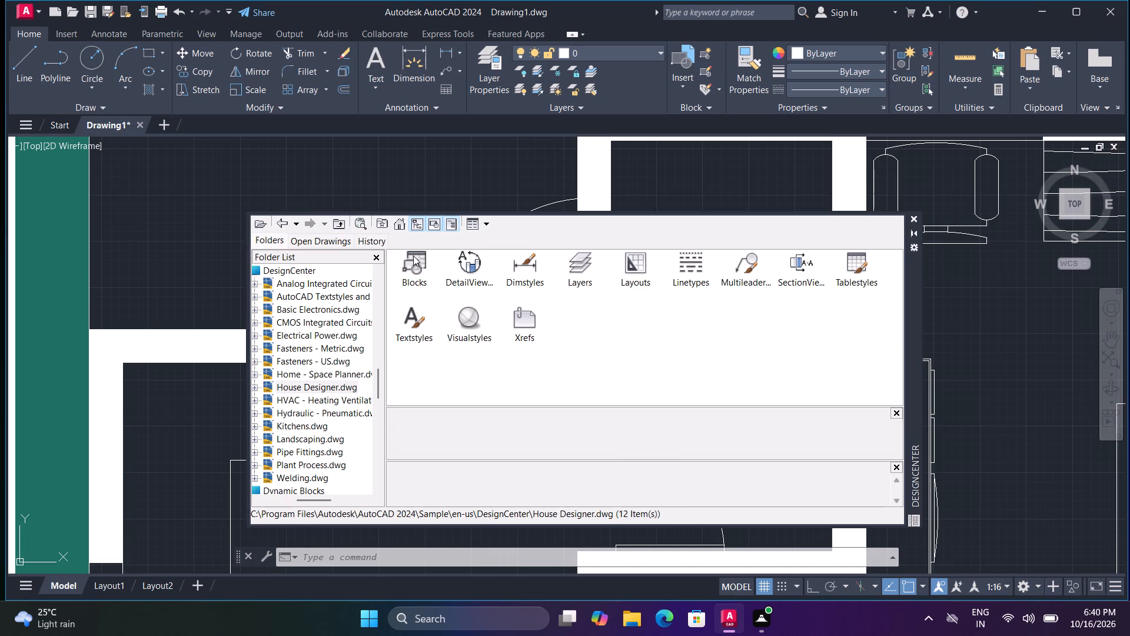
double_click(414, 256)
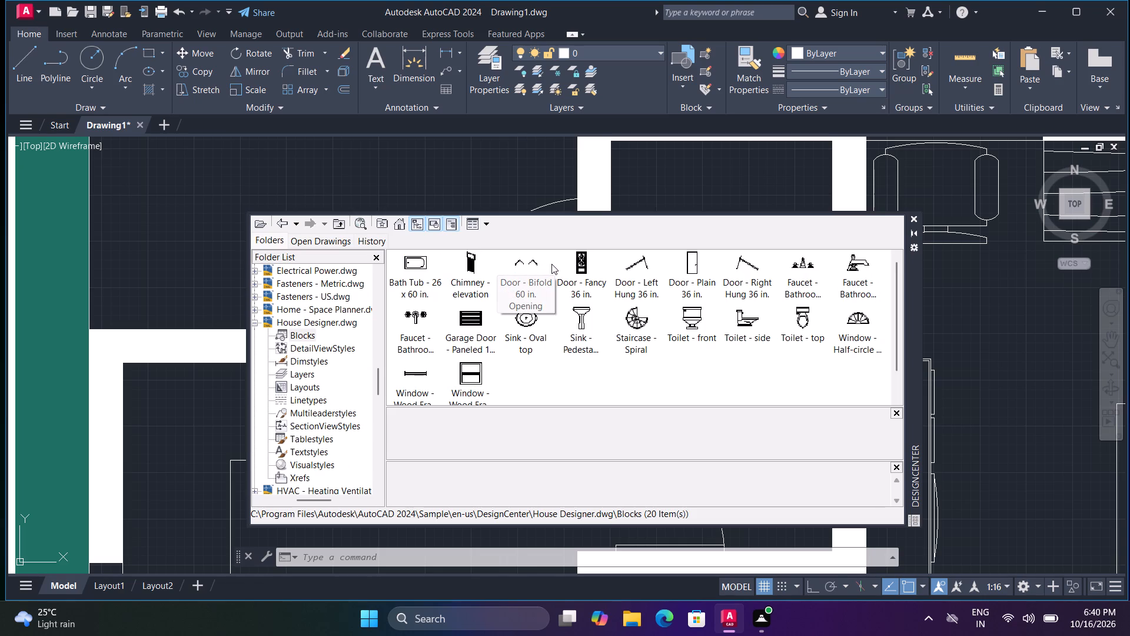
left_click(281, 223)
left_click(281, 223)
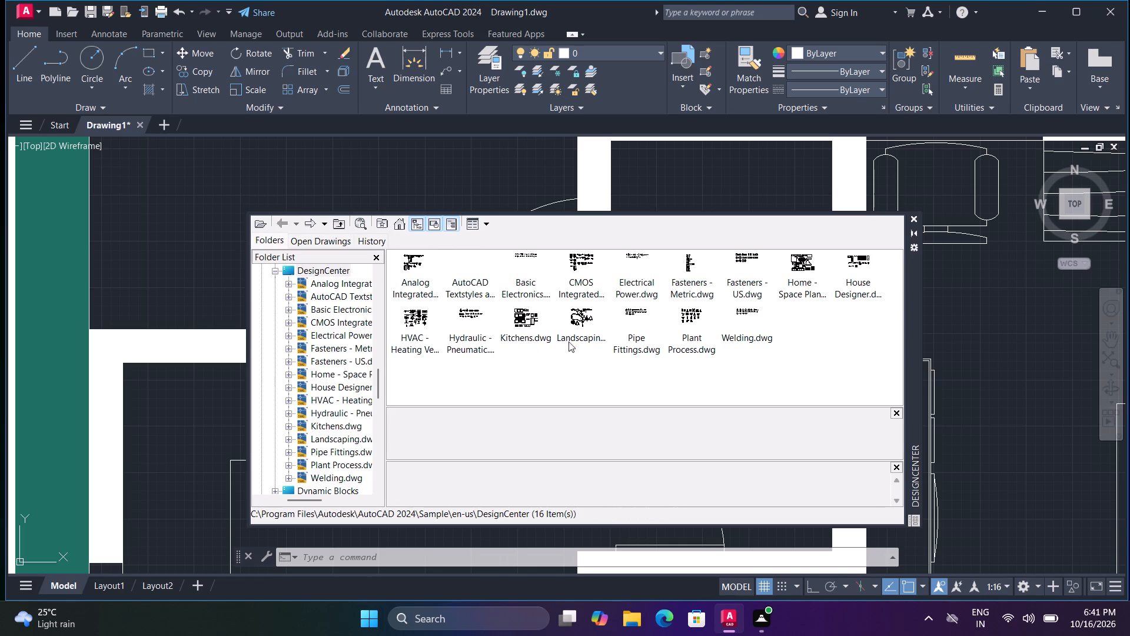
double_click(579, 316)
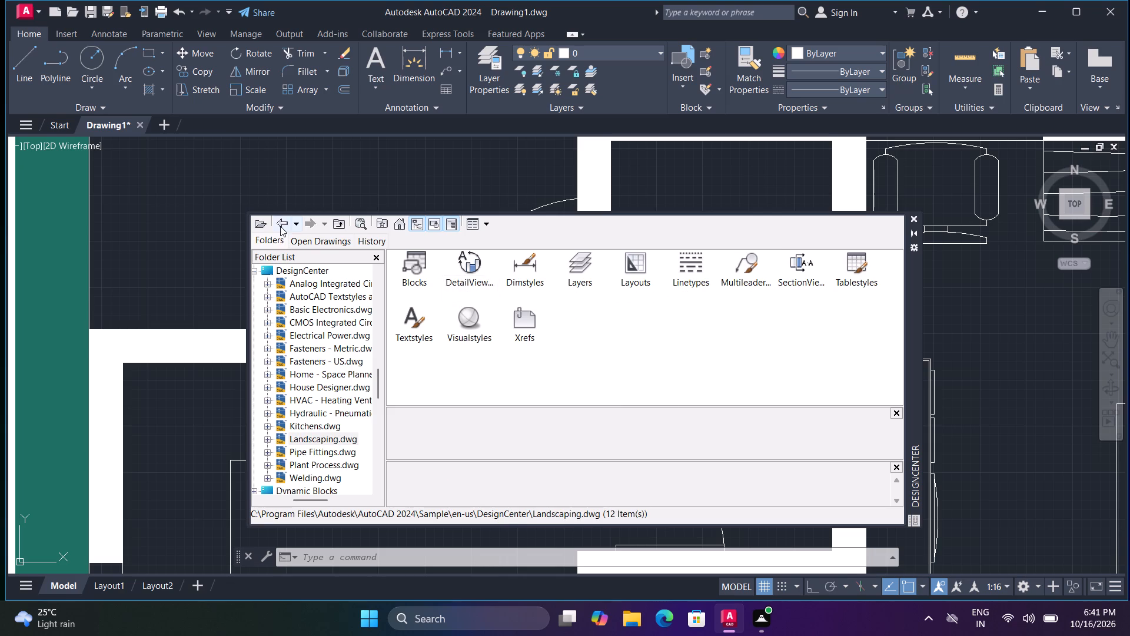
double_click(280, 226)
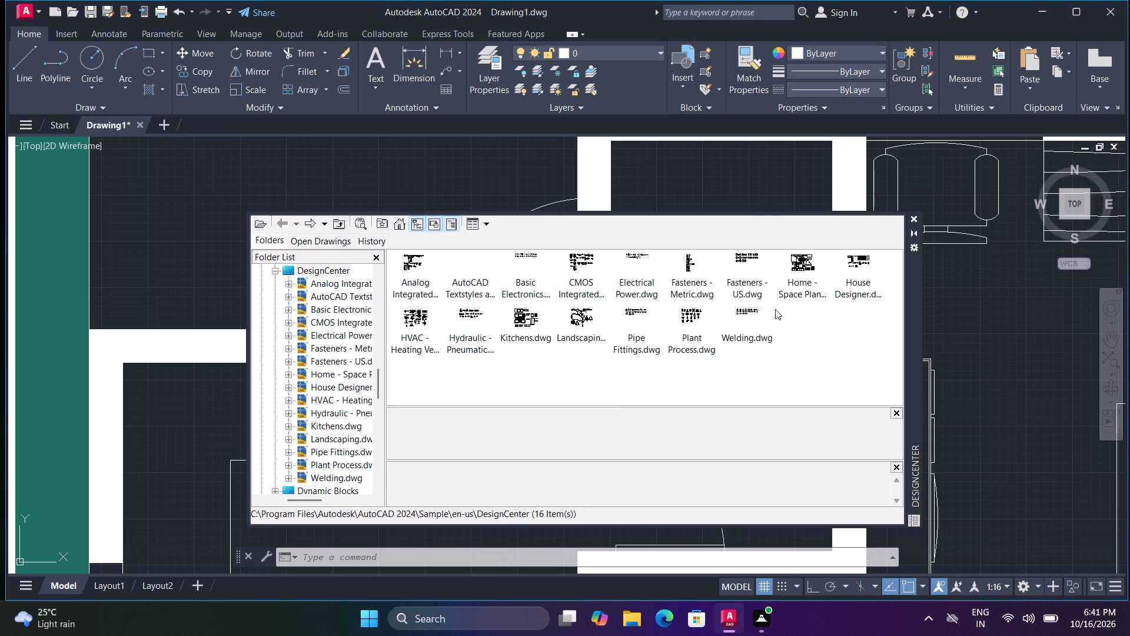
Insert the Chair - Rocking block from Home - Space Planner.dwg into the north-east bedroom, south of the desk chair, and close DesignCenter.
double_click(805, 266)
double_click(413, 259)
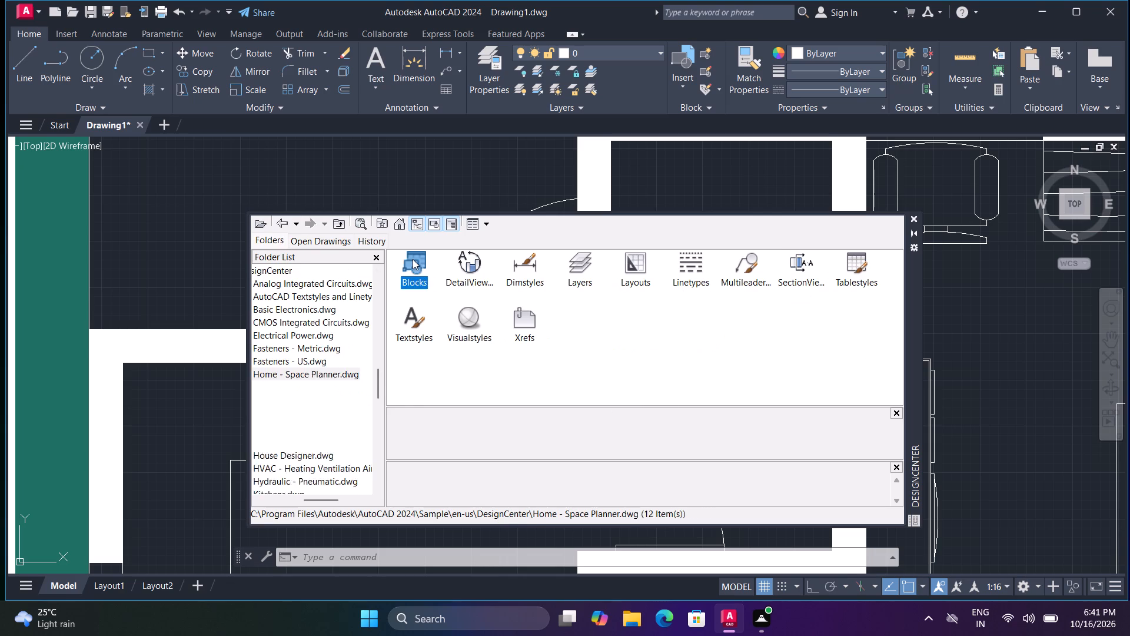
left_click(523, 268)
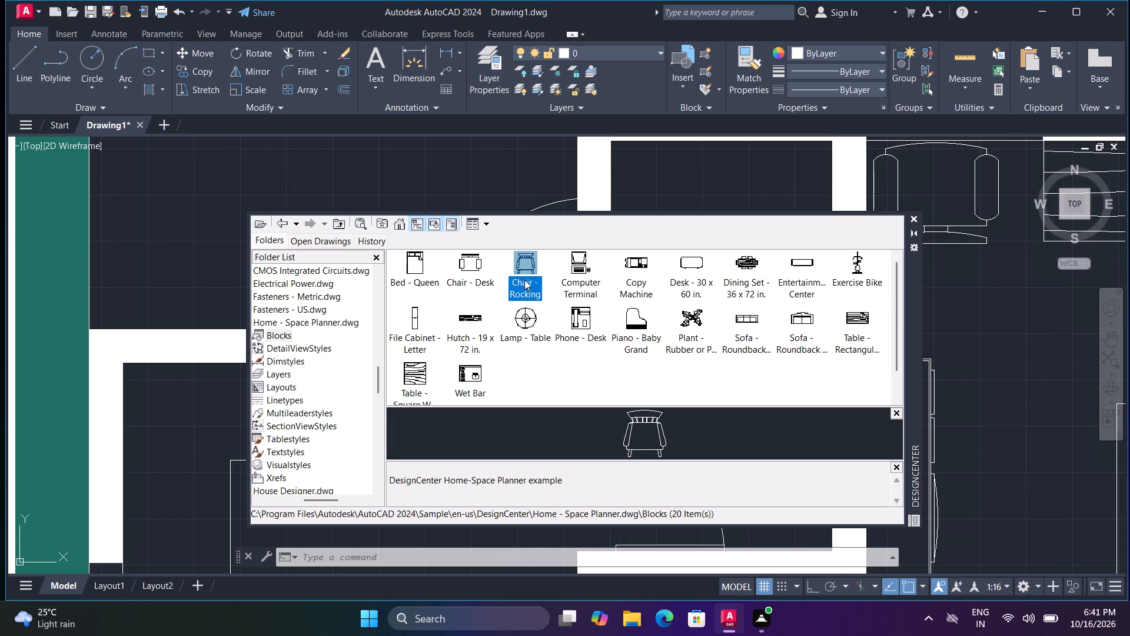
left_click_drag(519, 267, 964, 297)
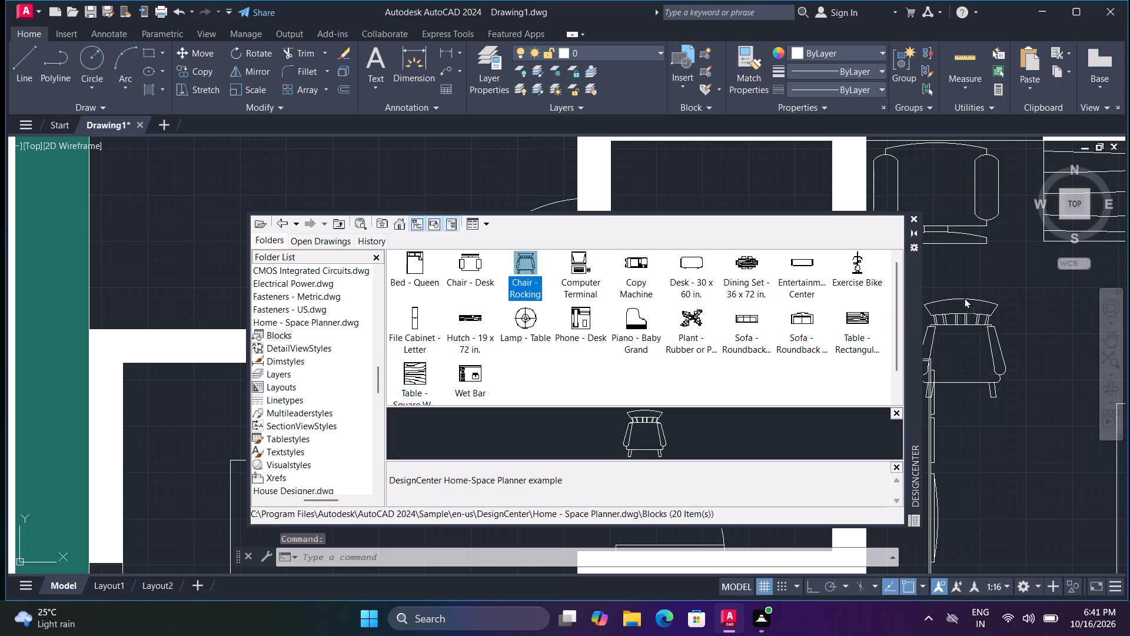
left_click_drag(964, 297, 1001, 286)
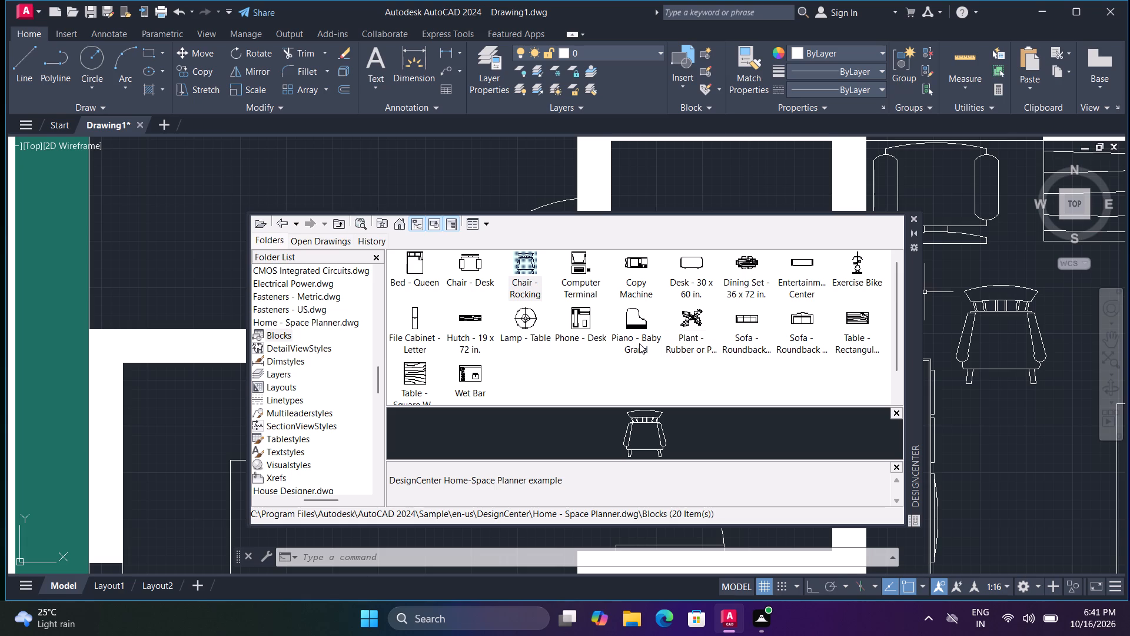
scroll(648, 334, "down", 1)
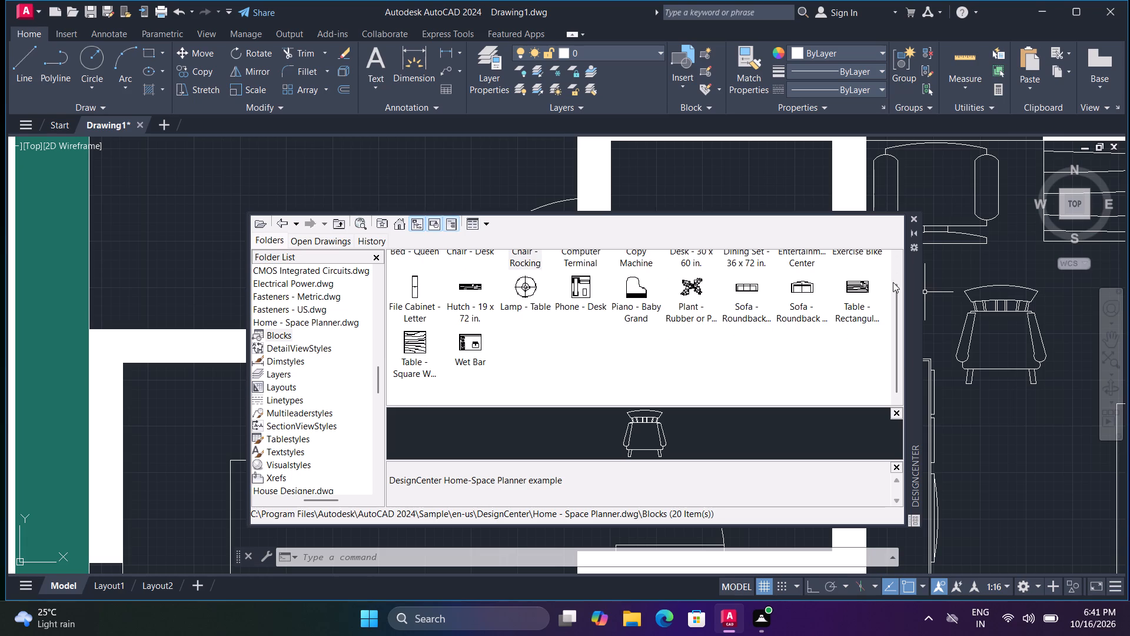
left_click(913, 221)
Delete the desk chair in the north-west corner of the north-east bedroom.
scroll(908, 240, "down", 1)
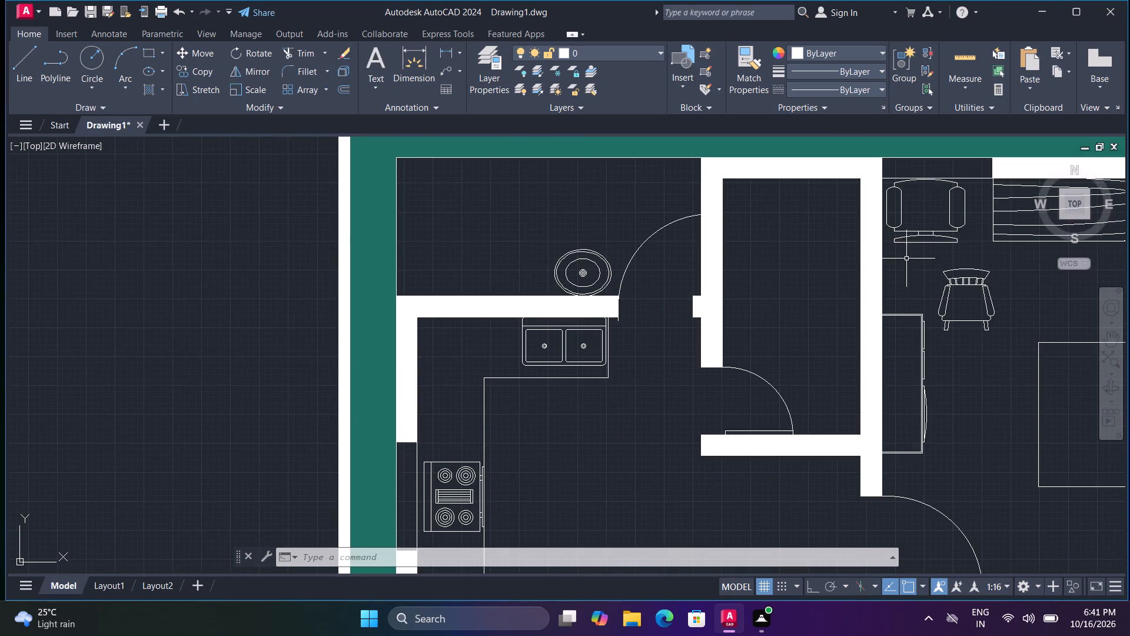
middle_click_drag(907, 259, 608, 319)
middle_click(608, 319)
scroll(672, 281, "up", 2)
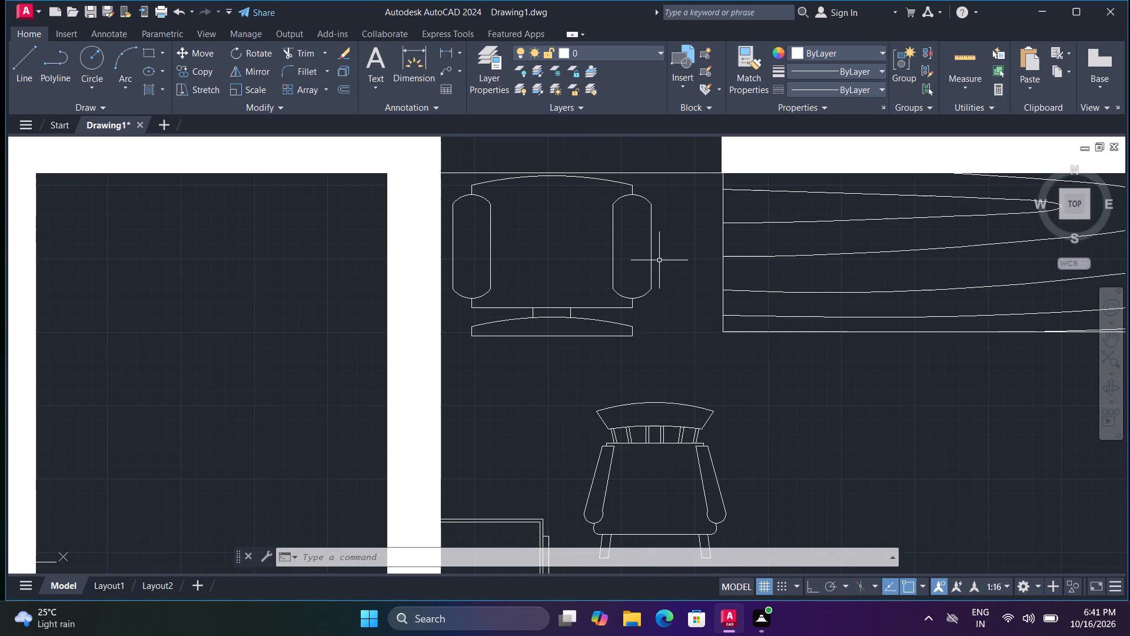
left_click(653, 259)
left_click(649, 259)
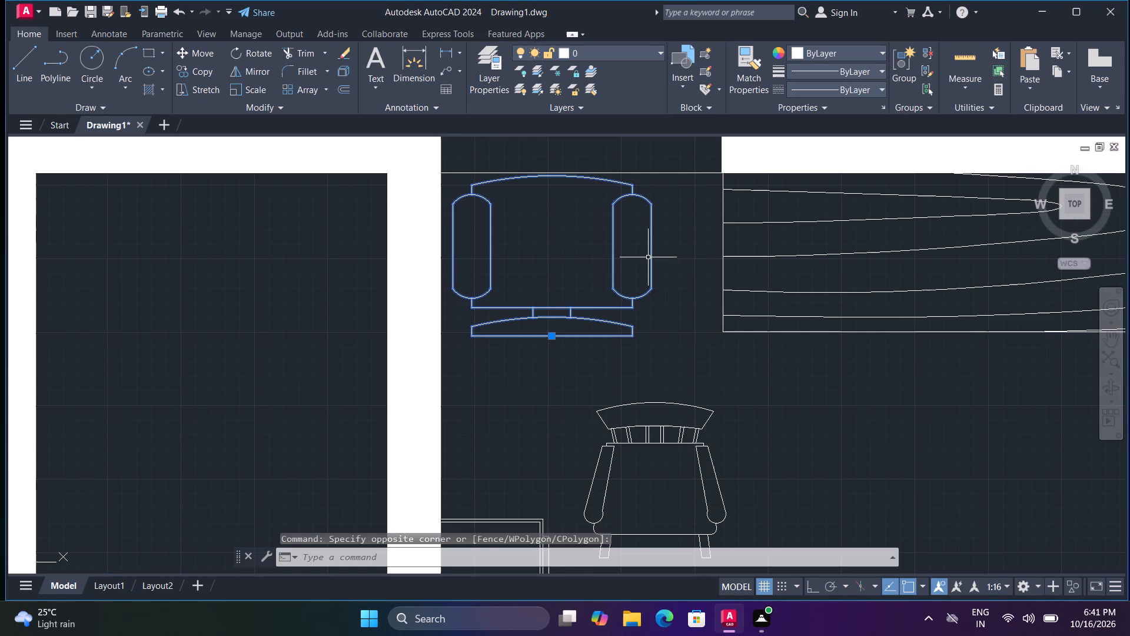
key("Delete")
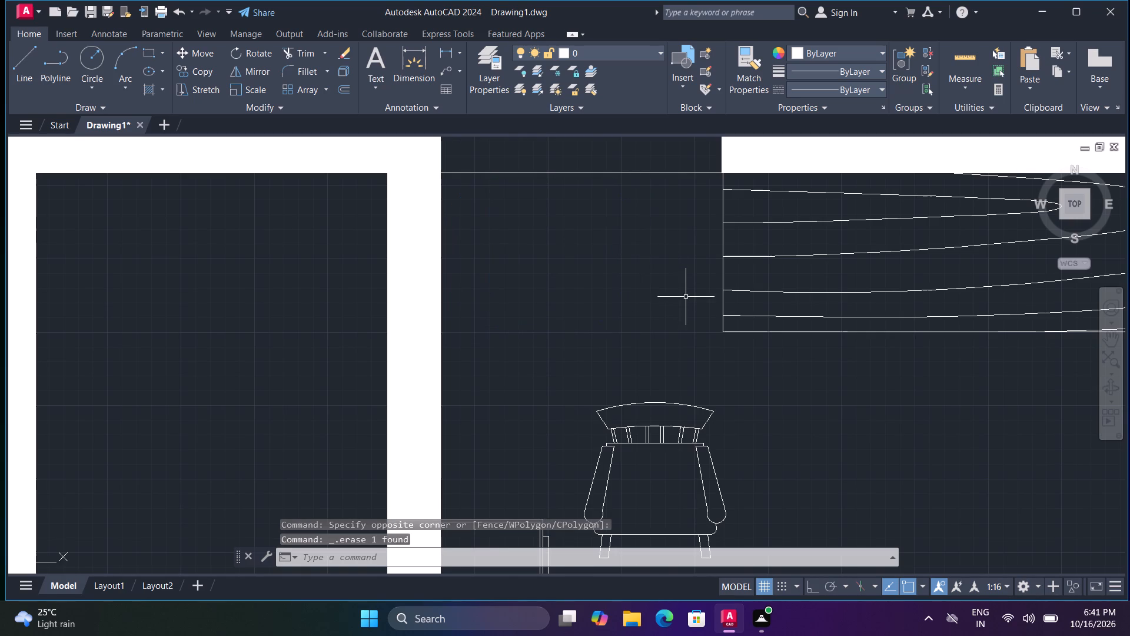
Draw a horizontal line with Ortho on from the wood-grained unit's south-west corner westward, ending short of the bedroom's west wall.
key("l")
key("Return")
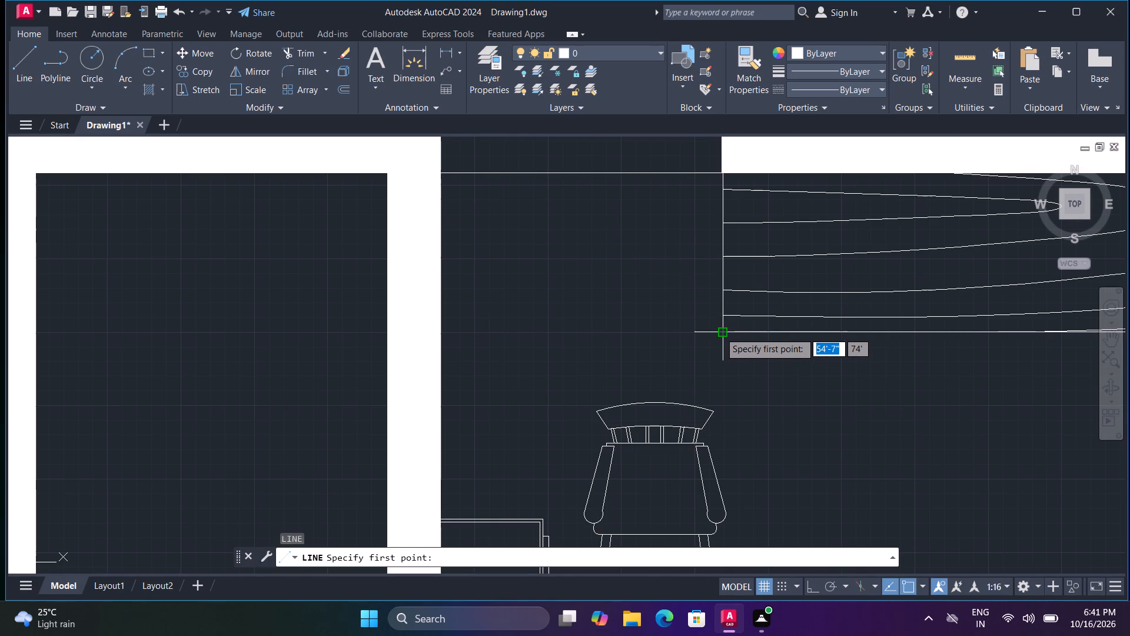
left_click(722, 332)
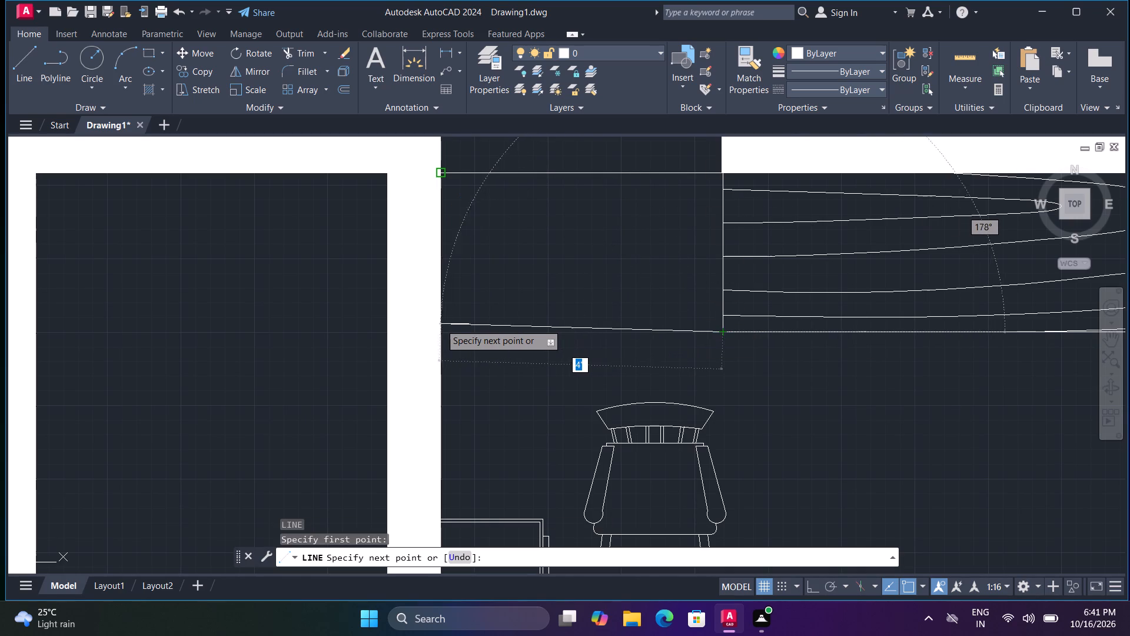
key("F8")
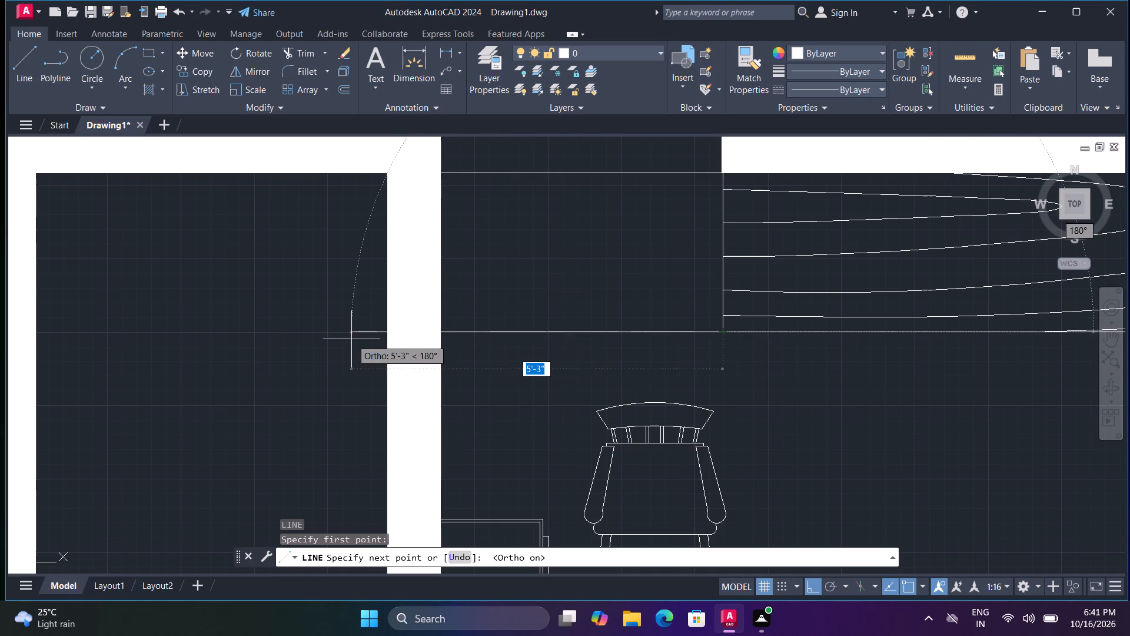
left_click(481, 336)
key("Escape")
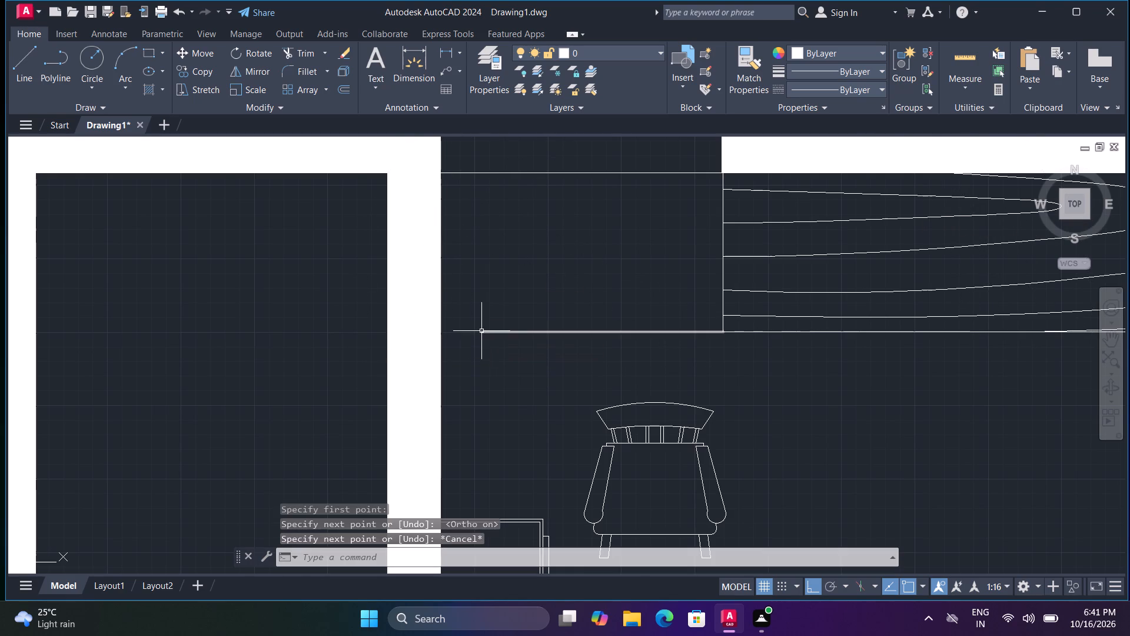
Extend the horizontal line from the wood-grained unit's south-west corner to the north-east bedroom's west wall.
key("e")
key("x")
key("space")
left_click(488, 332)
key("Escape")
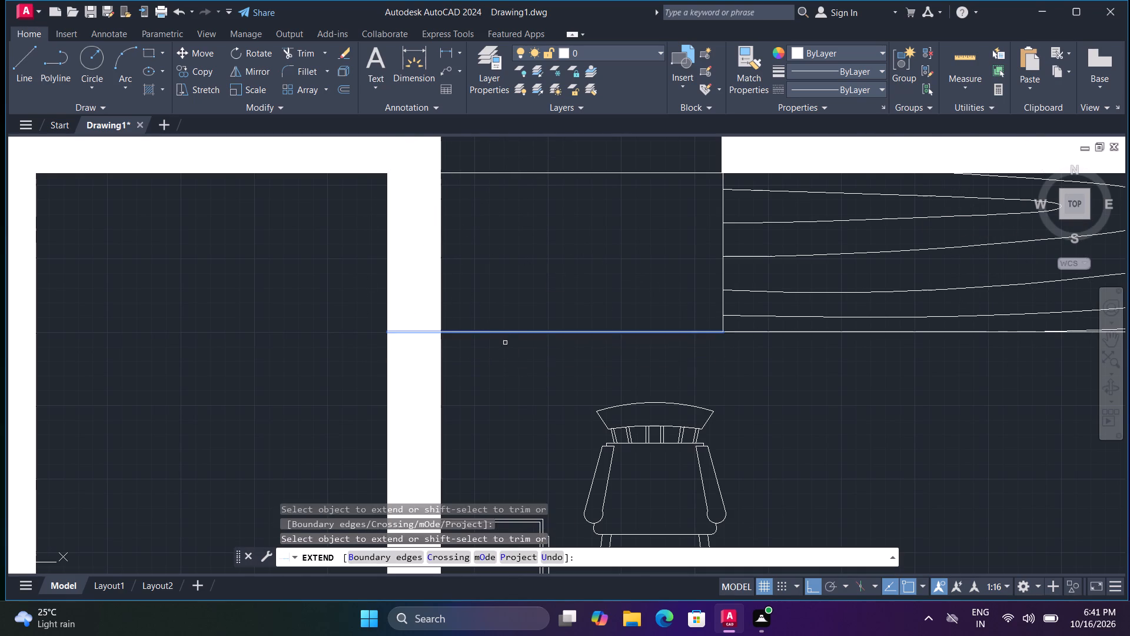
Rotate the rocking chair in the north-east bedroom 180° about the north-west corner of its backrest.
left_click(612, 408)
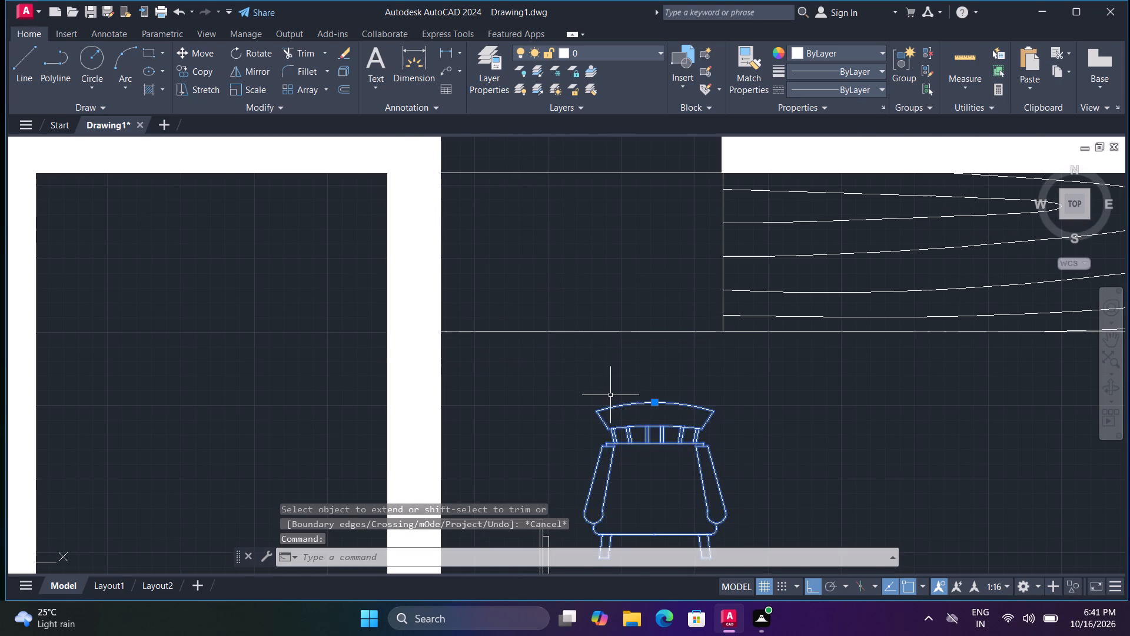
key("r")
key("o")
key("space")
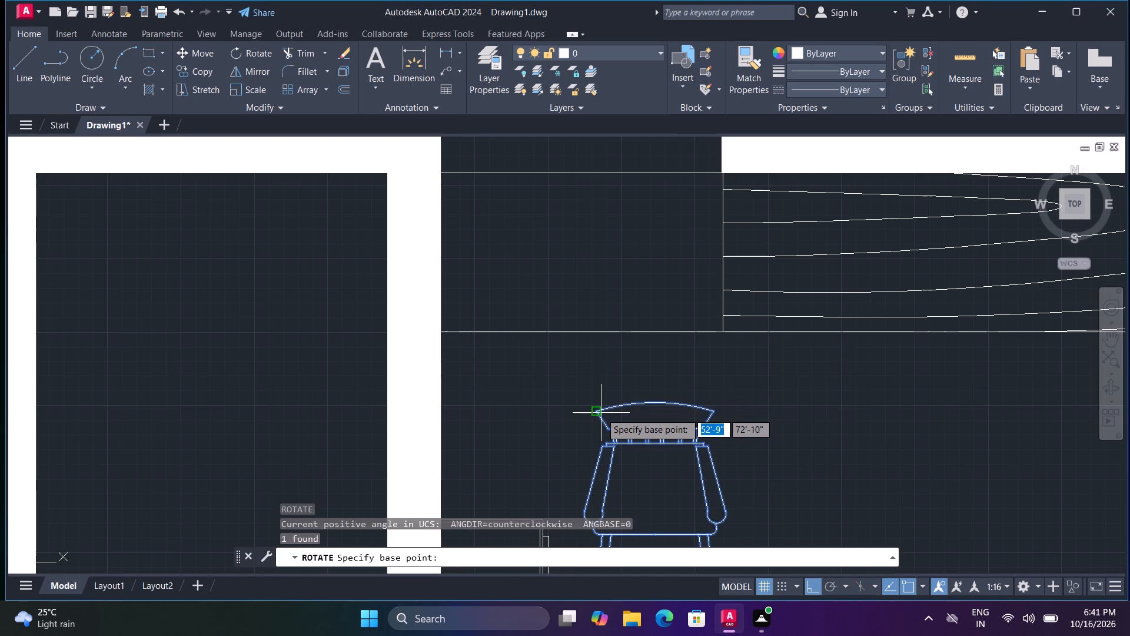
left_click(600, 413)
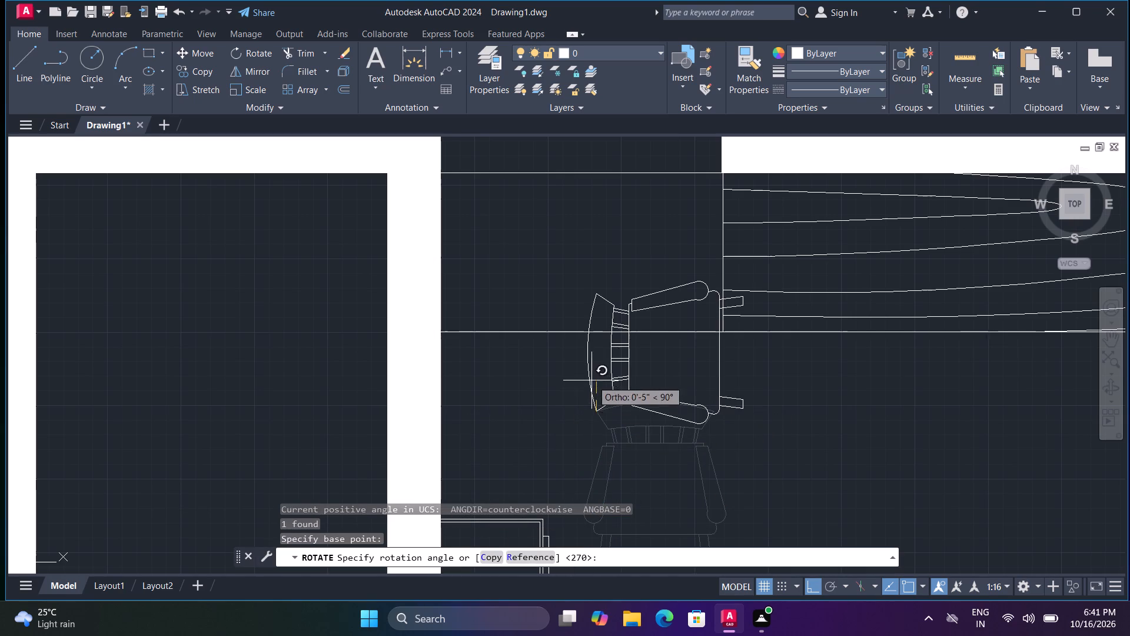
left_click(544, 406)
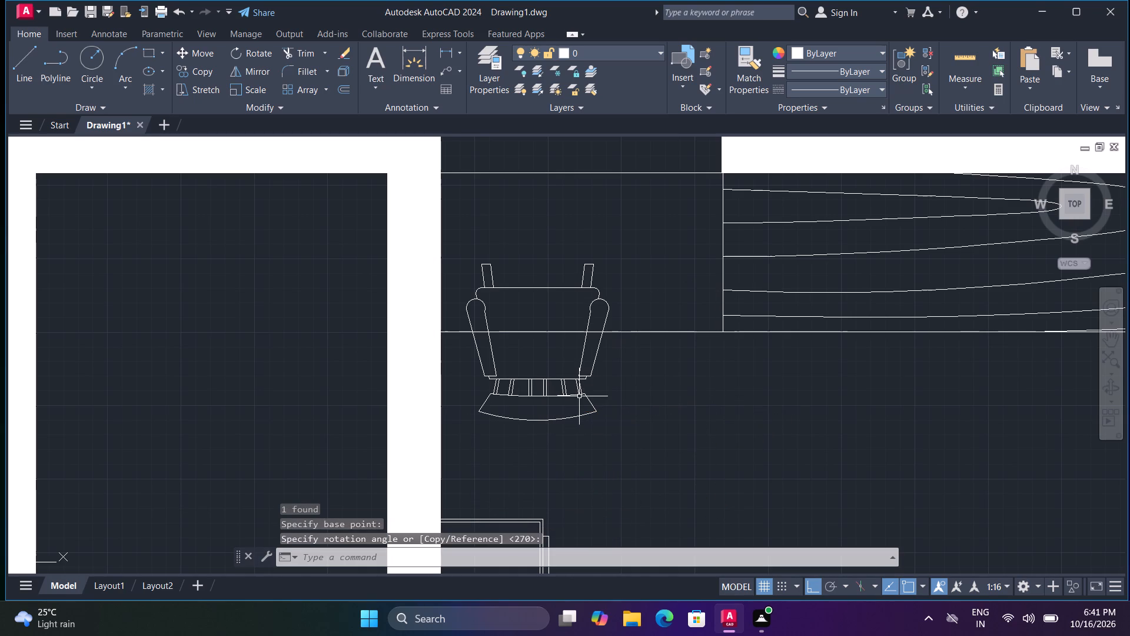
Move the rocking chair by the midpoint of its seat's north edge onto the midpoint of the horizontal desk line.
type("m")
key("space")
left_click(531, 289)
key("space")
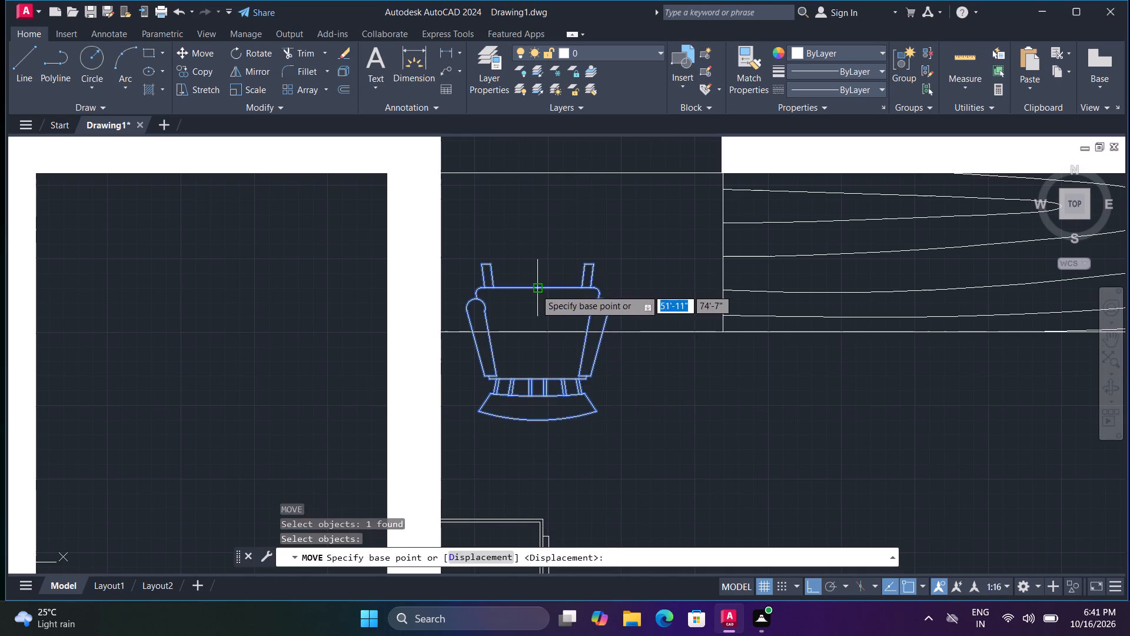
left_click(536, 289)
left_click(581, 330)
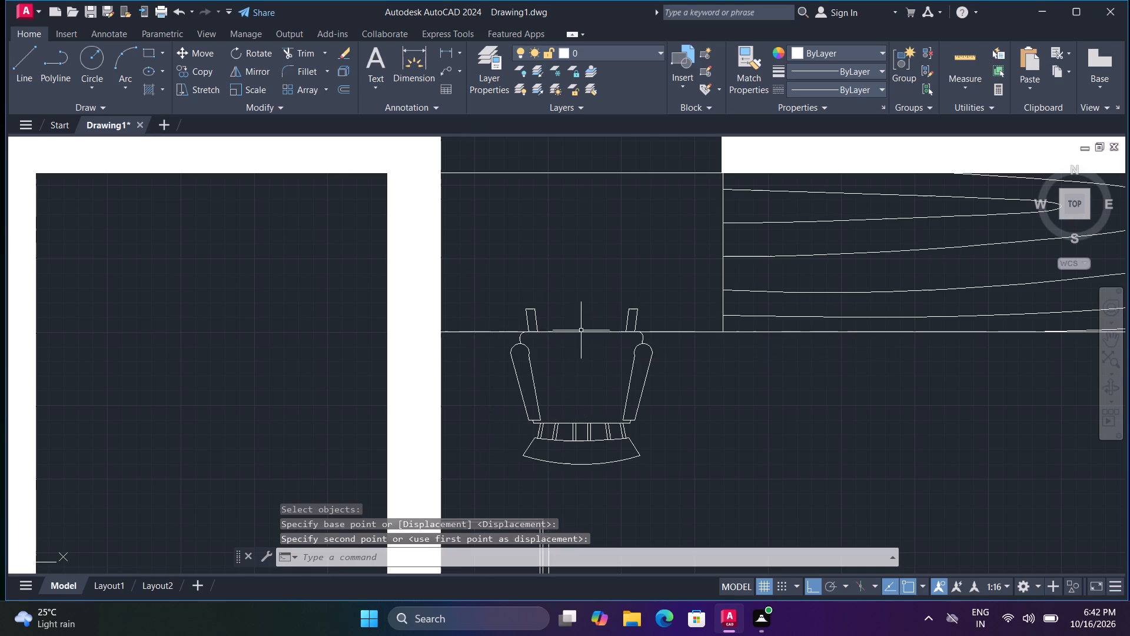
scroll(658, 385, "down", 2)
key("Escape")
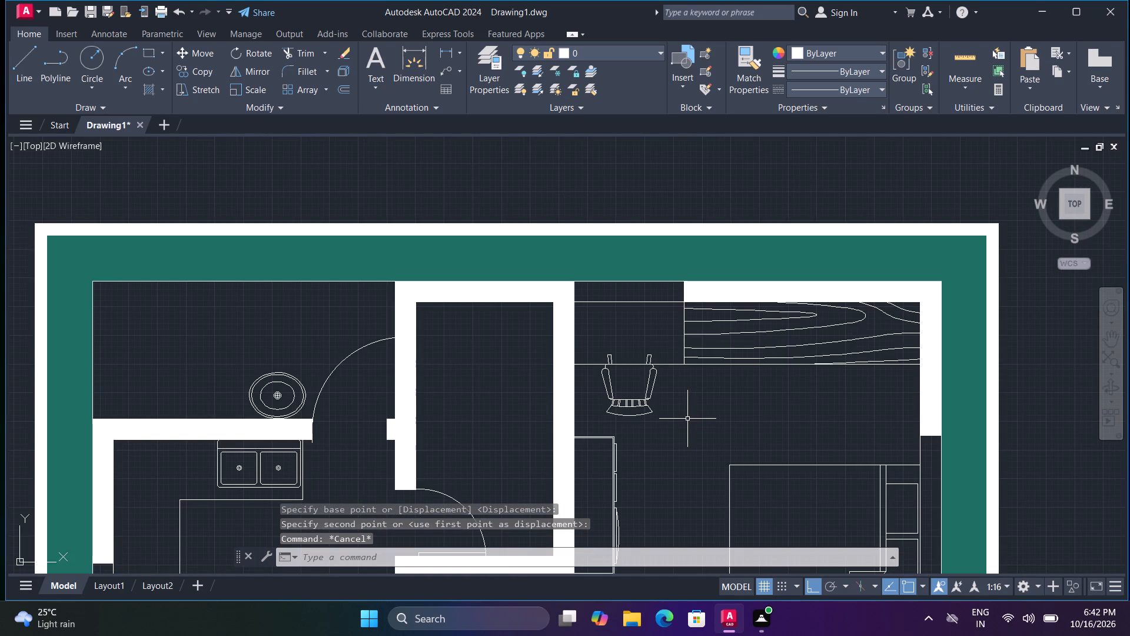
Scale the wood-grained unit down slightly about its north-east corner at the bedroom walls.
scroll(687, 416, "down", 2)
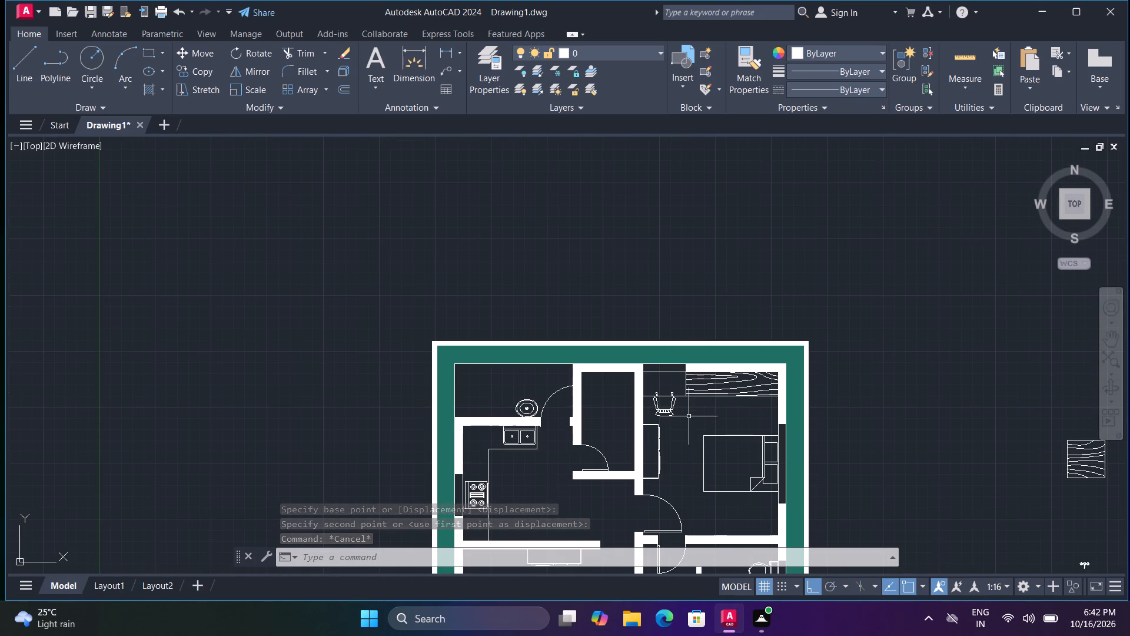
middle_click_drag(683, 409, 556, 428)
scroll(571, 423, "up", 2)
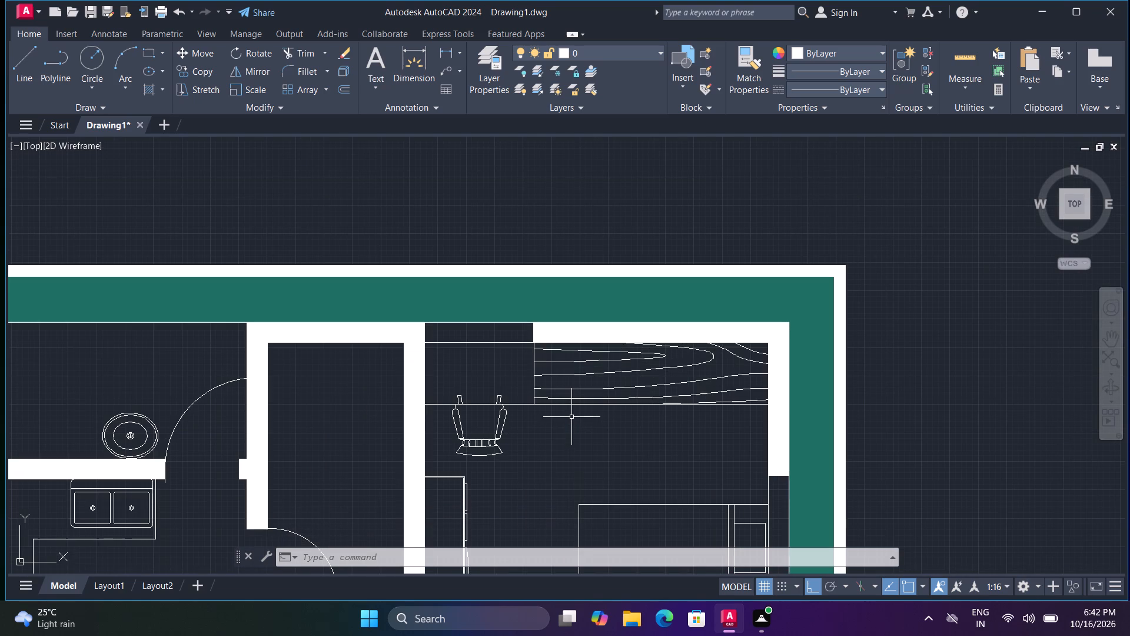
left_click(559, 403)
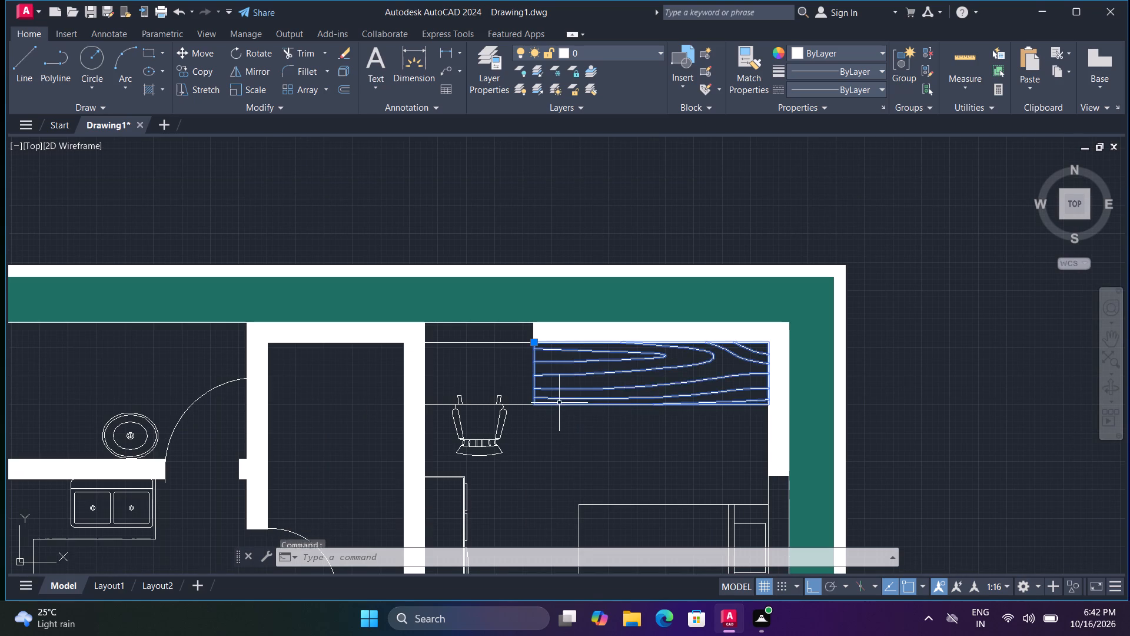
key("s")
key("c")
key("space")
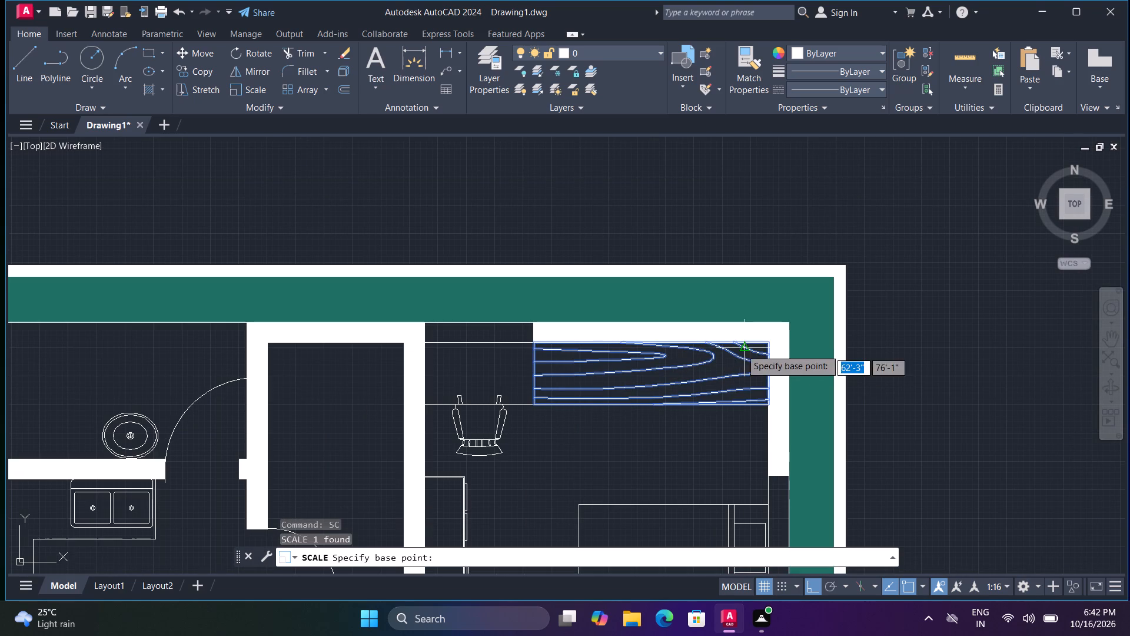
left_click(766, 344)
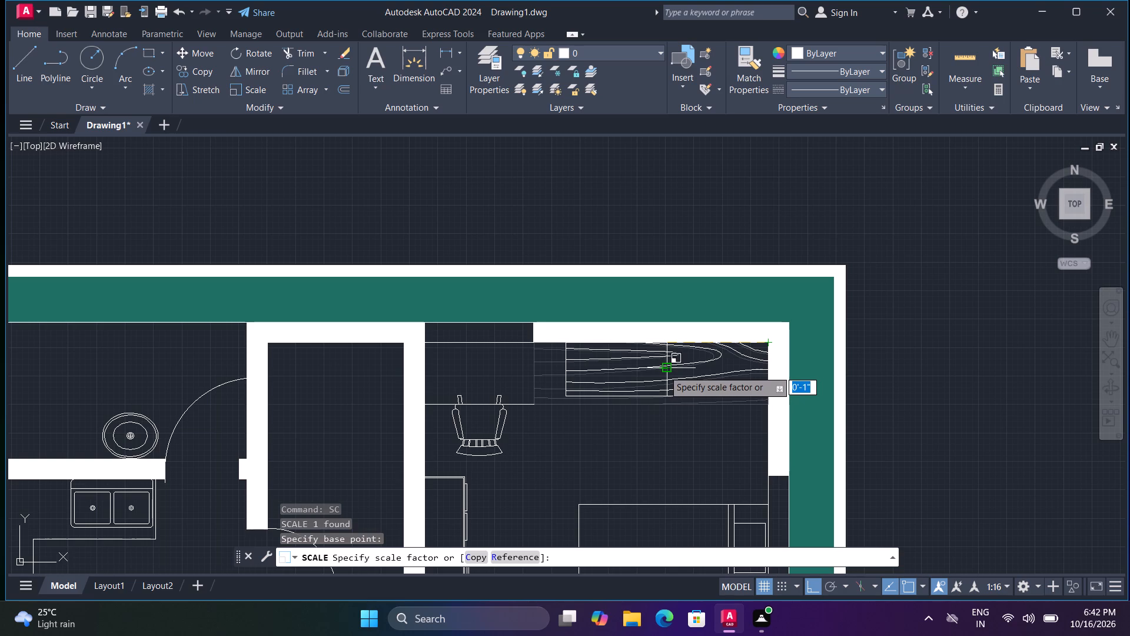
left_click(664, 370)
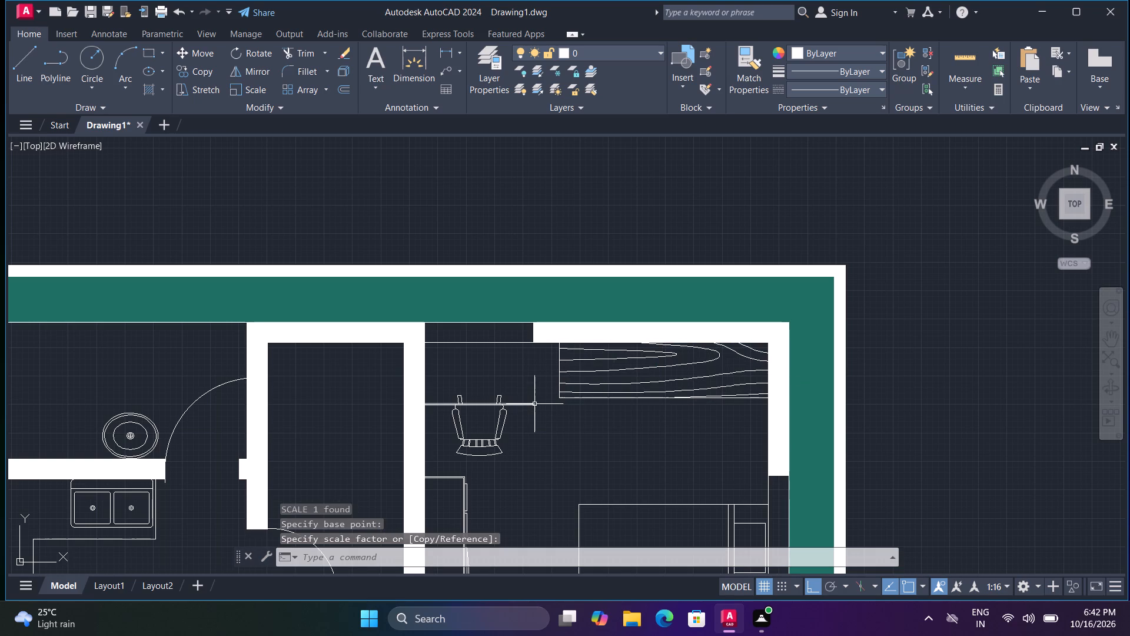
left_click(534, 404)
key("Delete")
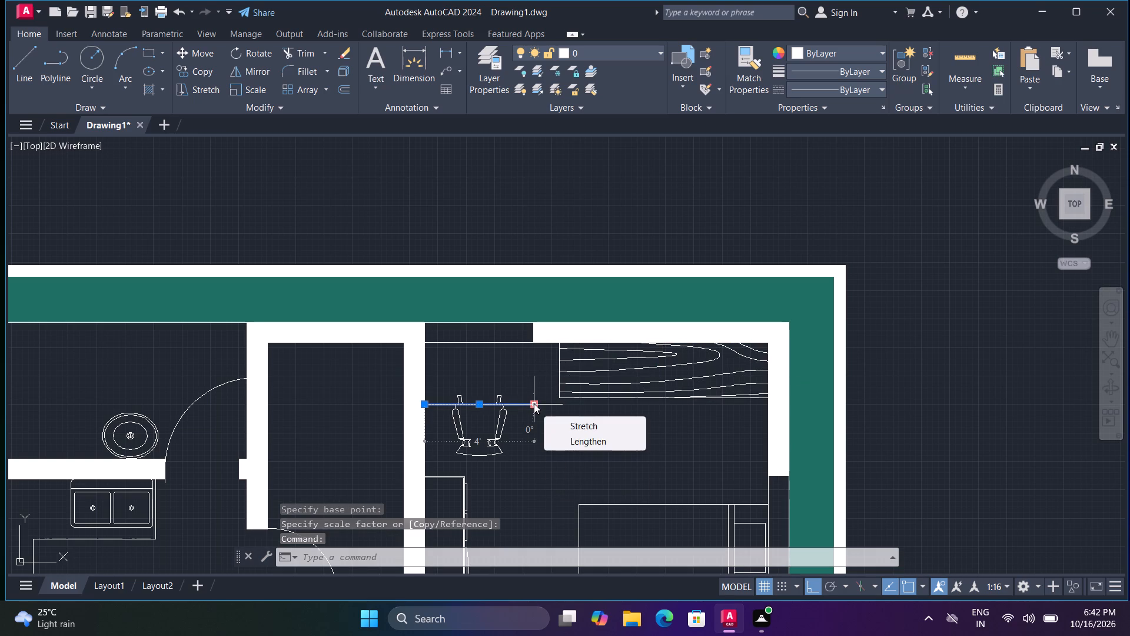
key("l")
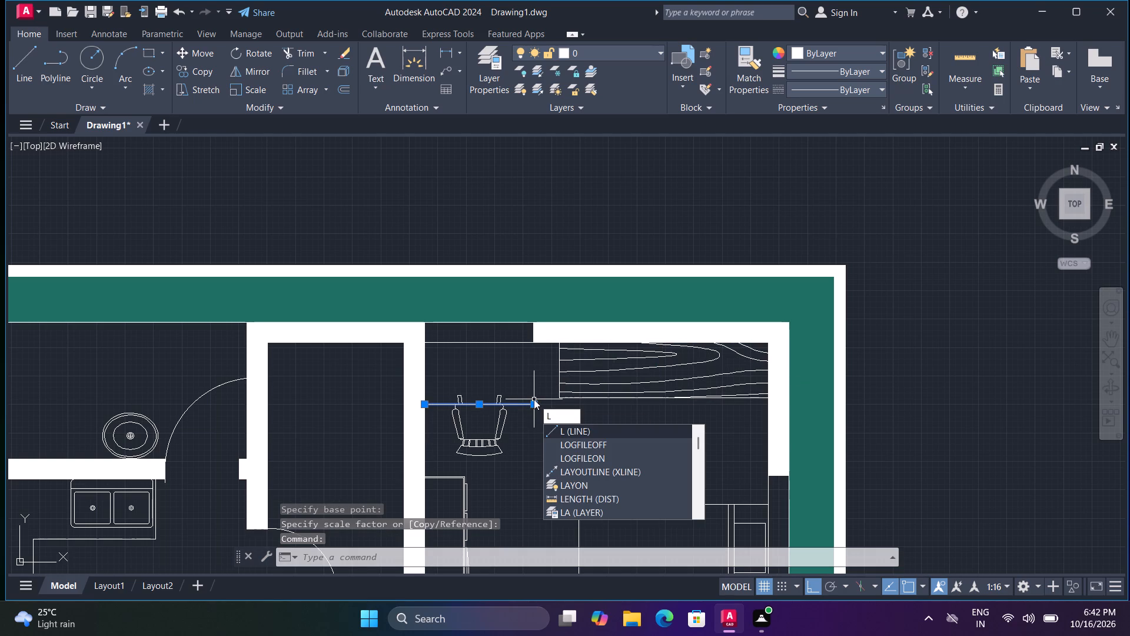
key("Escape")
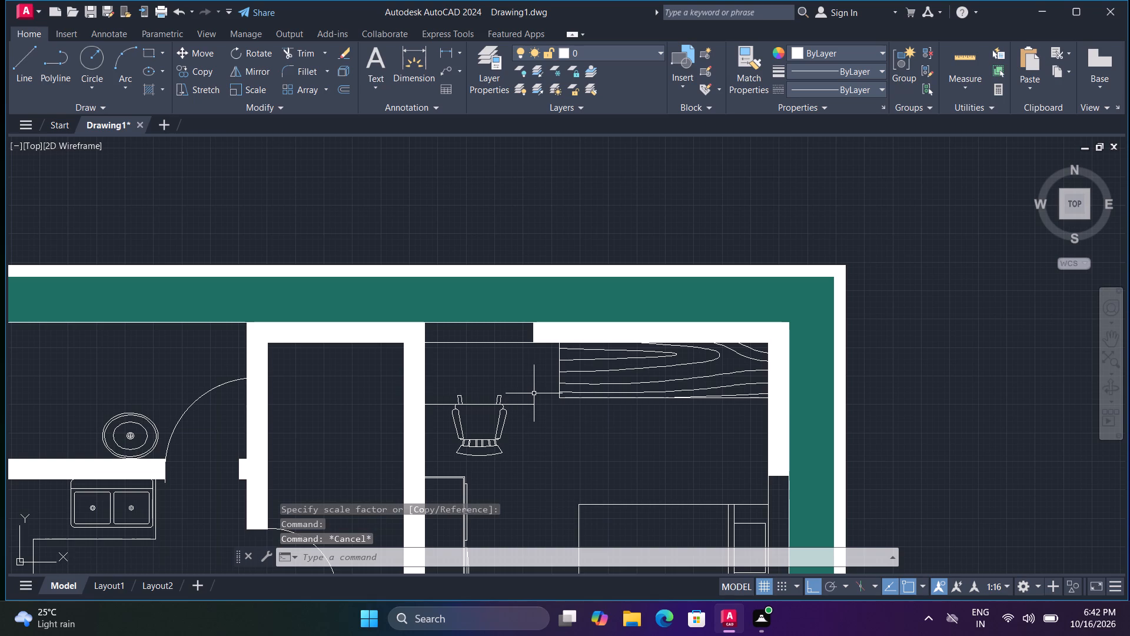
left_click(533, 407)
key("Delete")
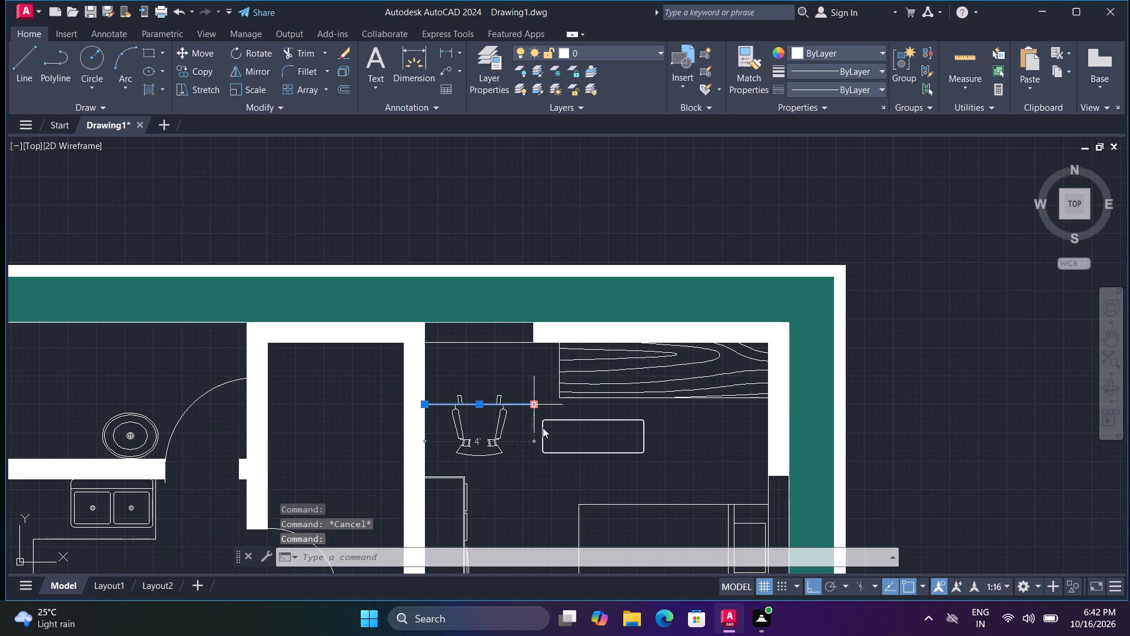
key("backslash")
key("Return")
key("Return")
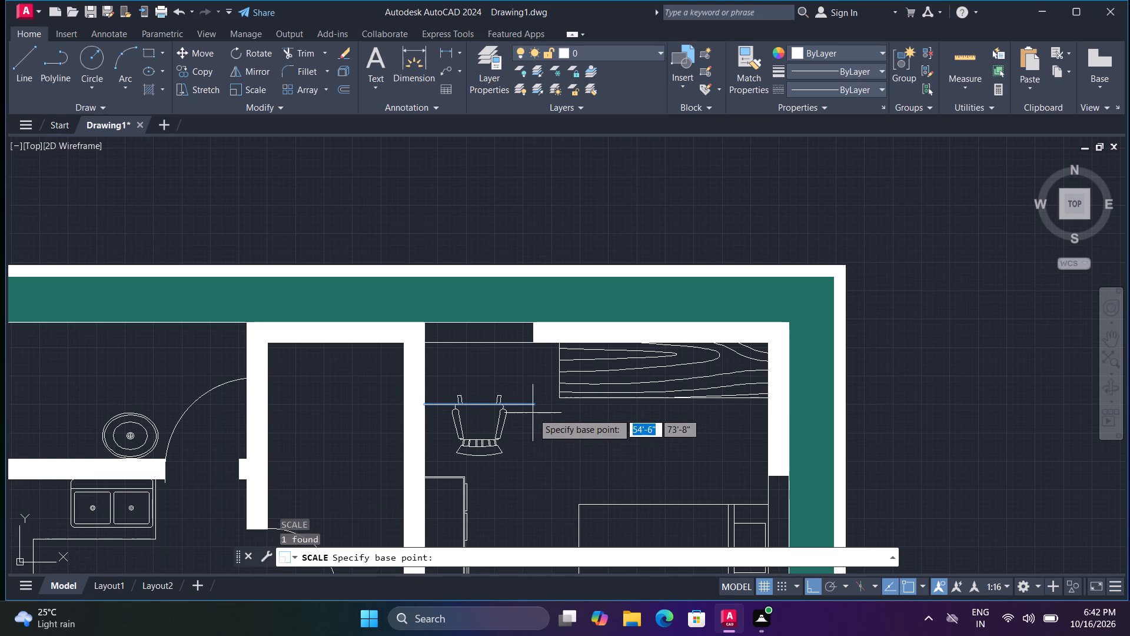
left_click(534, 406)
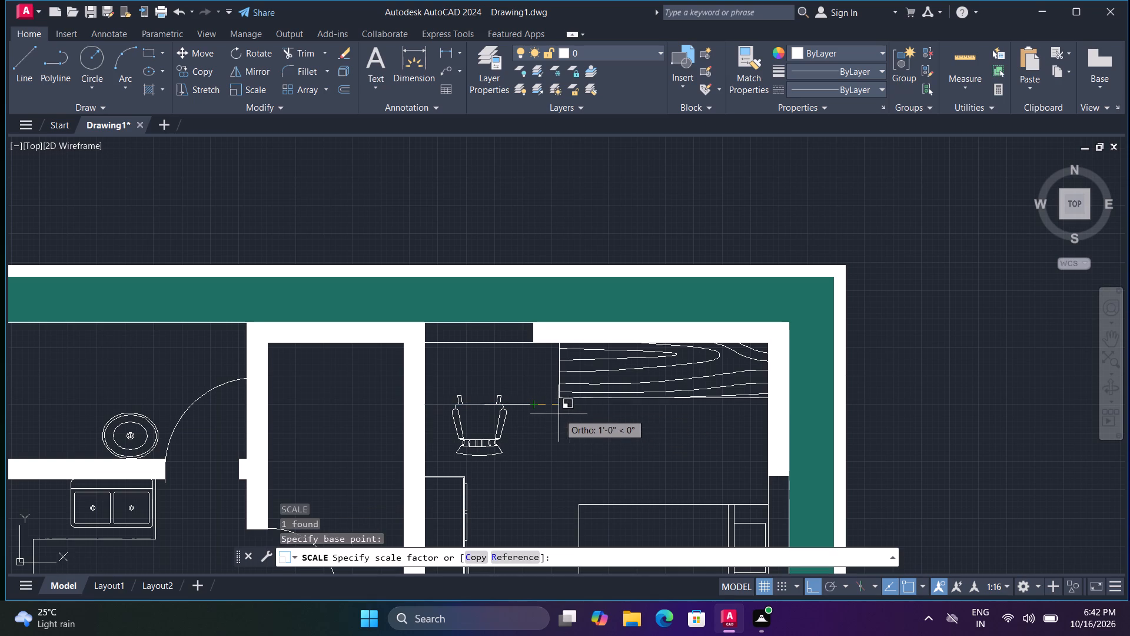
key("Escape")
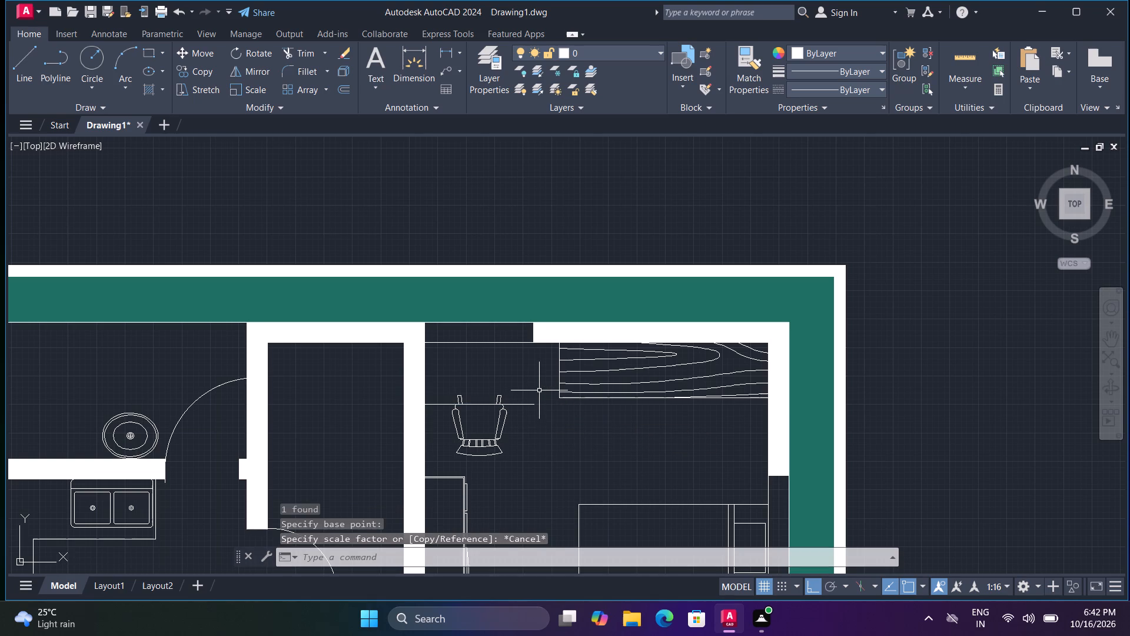
Delete the horizontal desk line between the bedroom's west wall and the wood-grained unit.
left_click(535, 405)
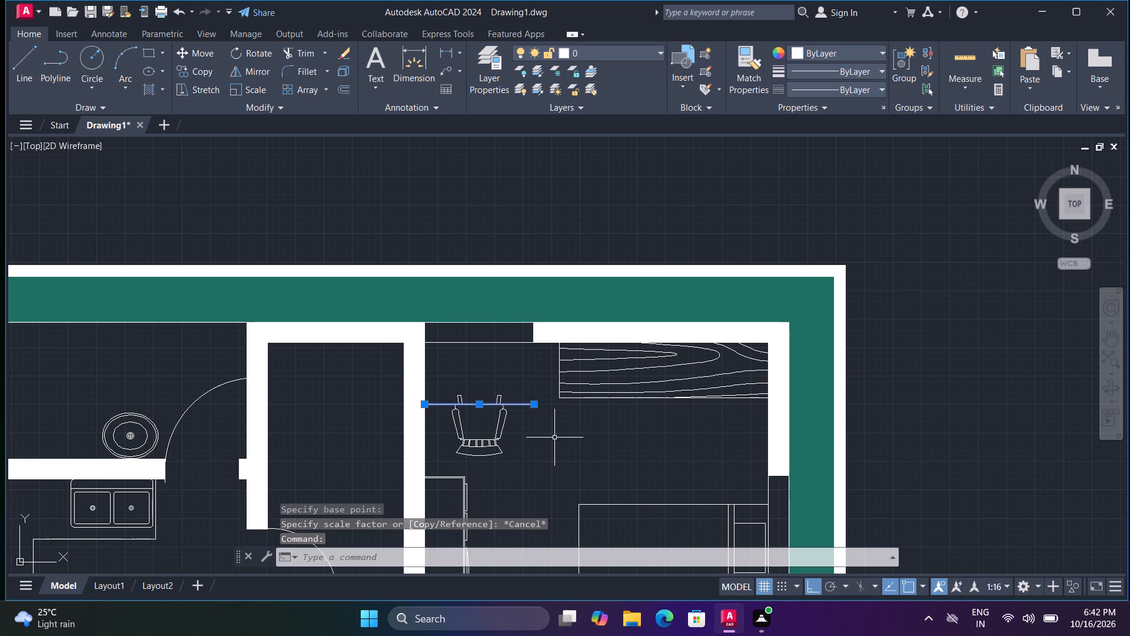
key("Delete")
Draw a horizontal line westward from the scaled wood-grained unit's south-west corner, ending just short of the west wall.
scroll(548, 416, "up", 1)
key("l")
key("space")
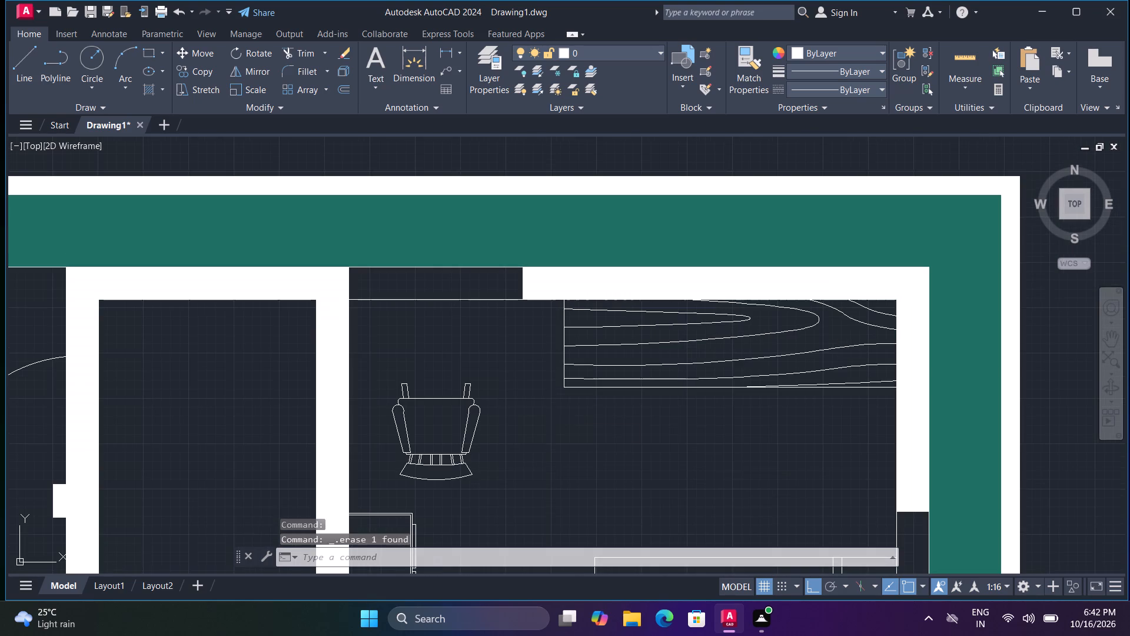
left_click(566, 391)
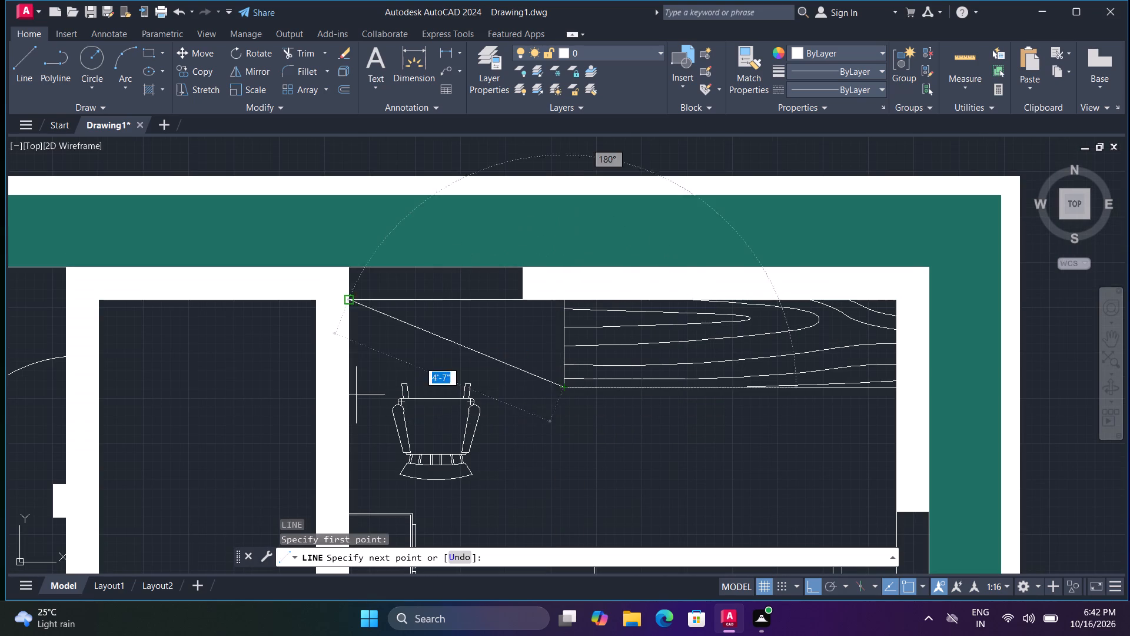
left_click(370, 397)
key("Escape")
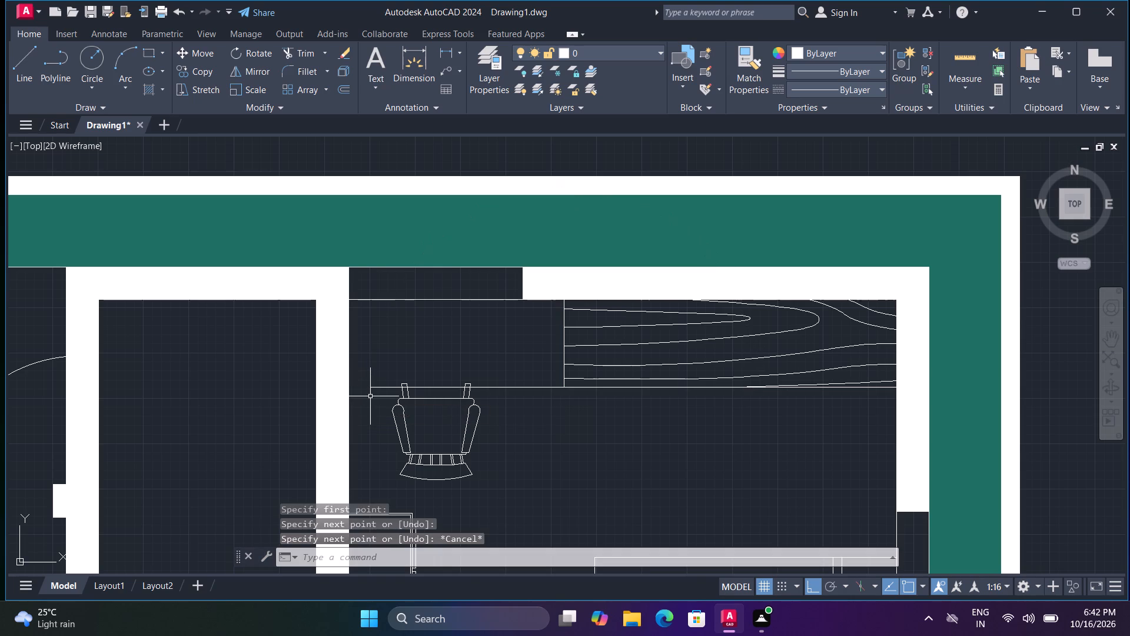
Extend the new horizontal desk line to the bedroom's west wall.
key("e")
key("x")
key("space")
left_click(380, 386)
key("Escape")
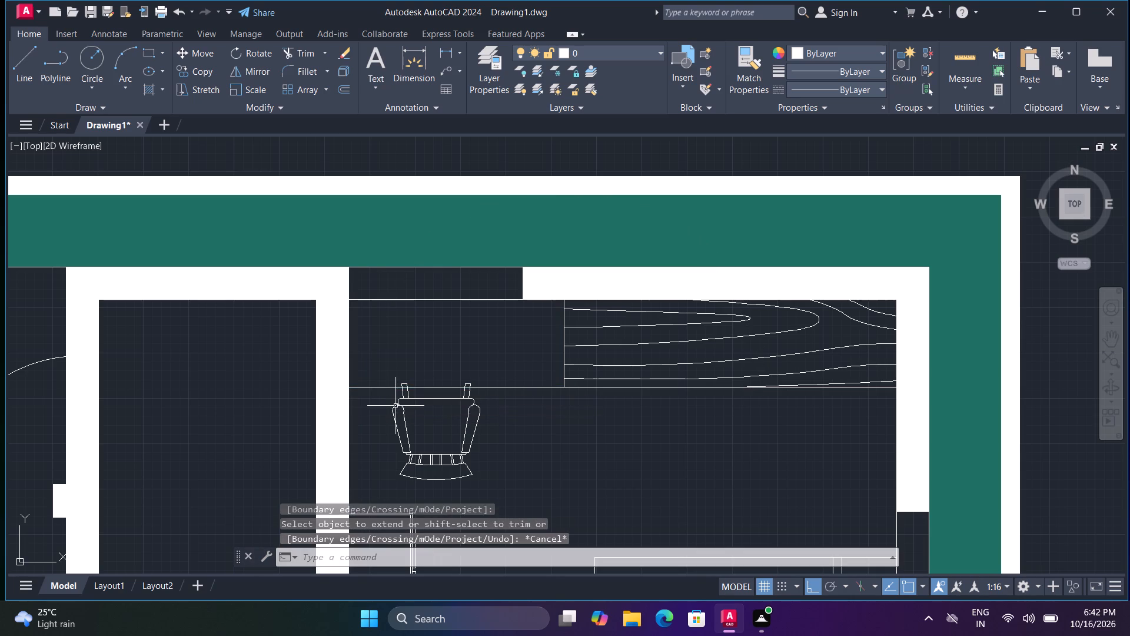
Move the rocking chair by the midpoint of its seat's north edge onto the midpoint of the new desk line.
left_click(408, 416)
left_click(403, 415)
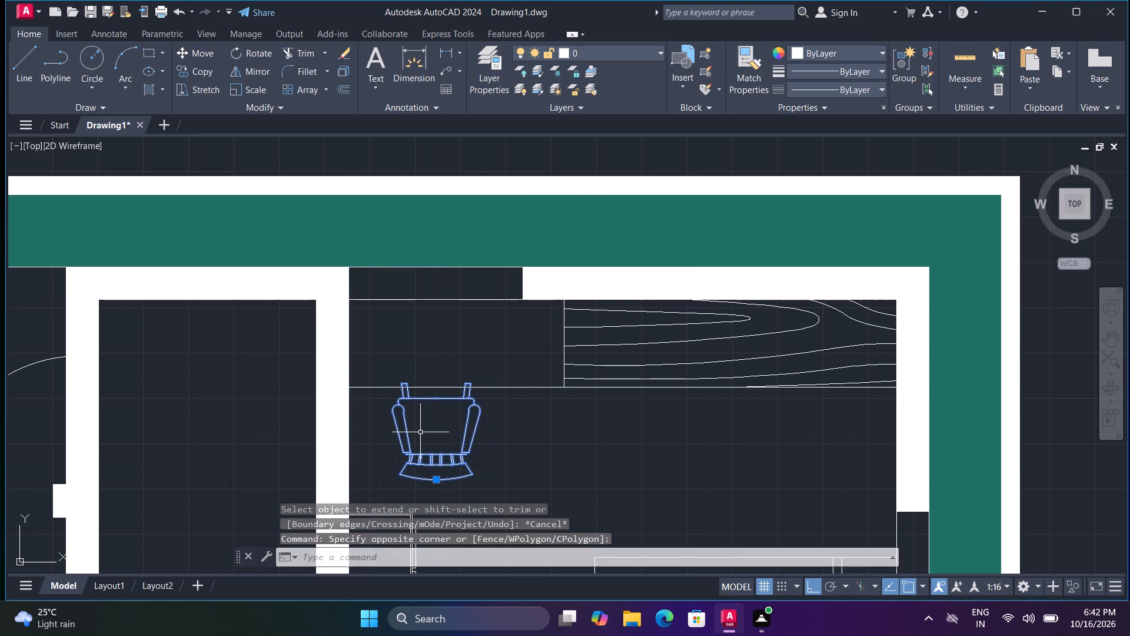
key("m")
key("space")
left_click(434, 397)
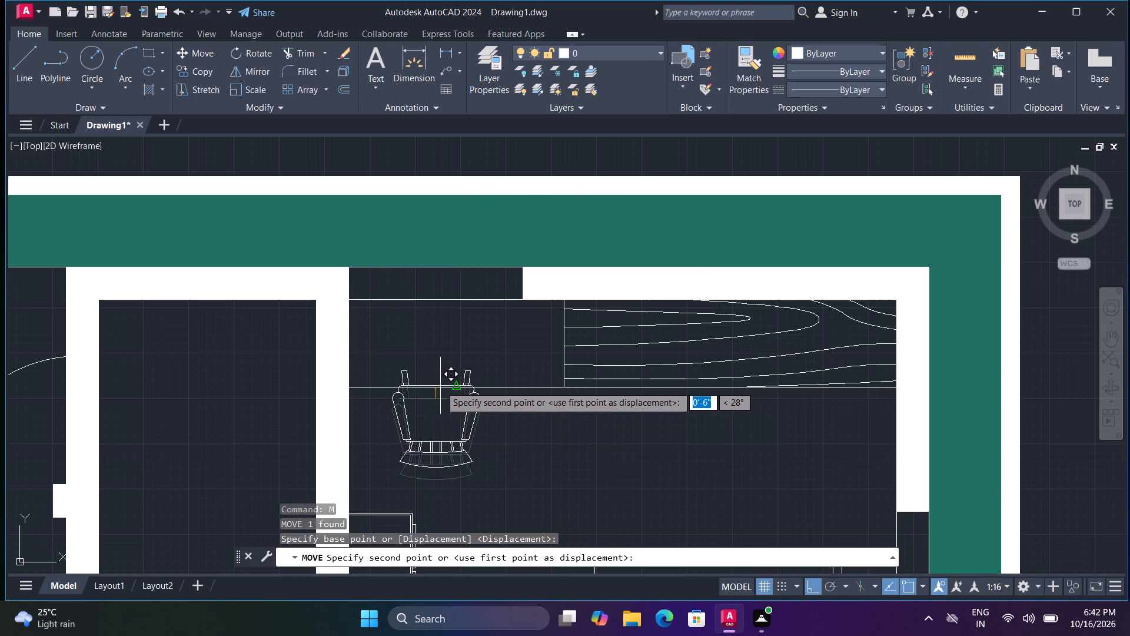
left_click(453, 383)
key("Escape")
Scale the rocking chair down about the north-west corner of its seat.
type("sc")
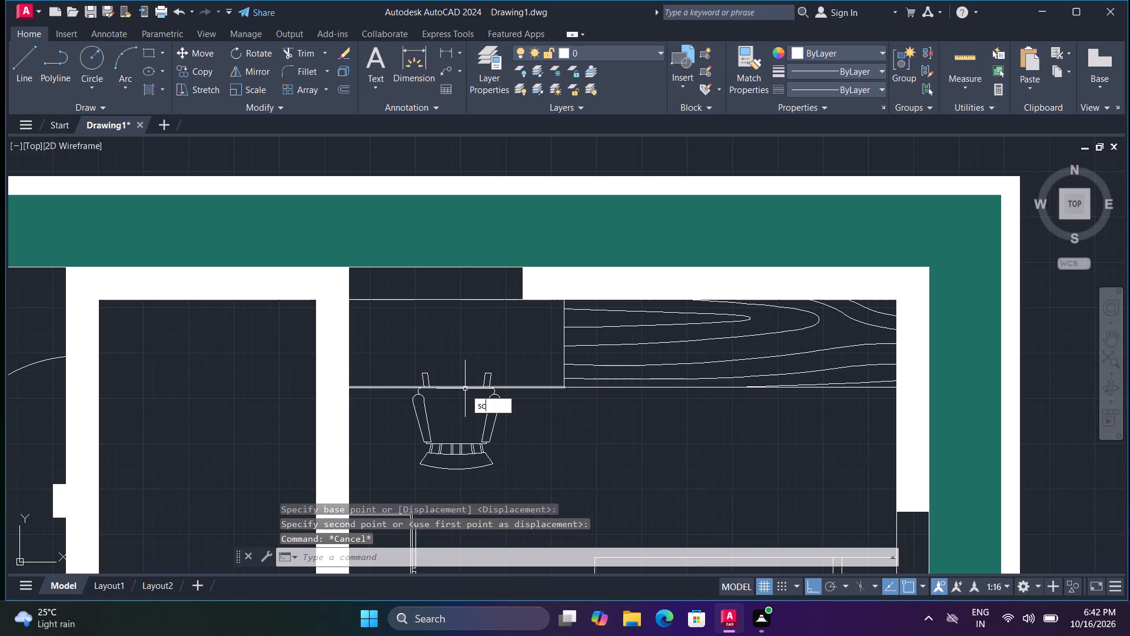
key("space")
left_click(421, 393)
key("space")
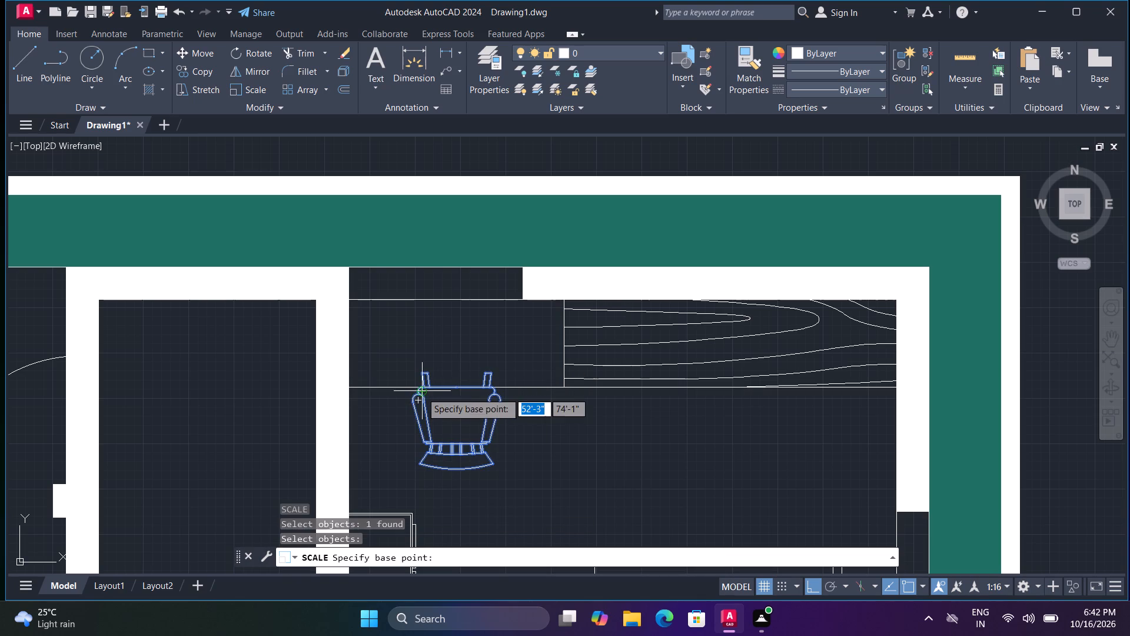
left_click(423, 389)
left_click(457, 404)
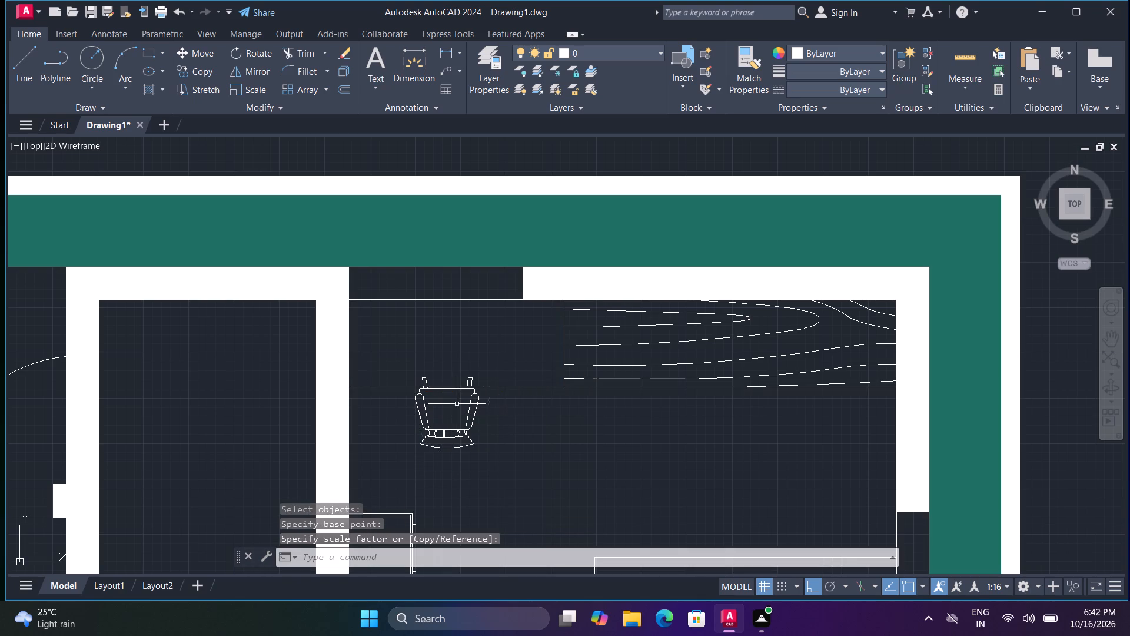
Copy the rocking chair from the desk with ortho off, placing two copies side by side south of the northern bedroom's bed.
scroll(513, 420, "down", 2)
middle_click_drag(529, 446, 511, 383)
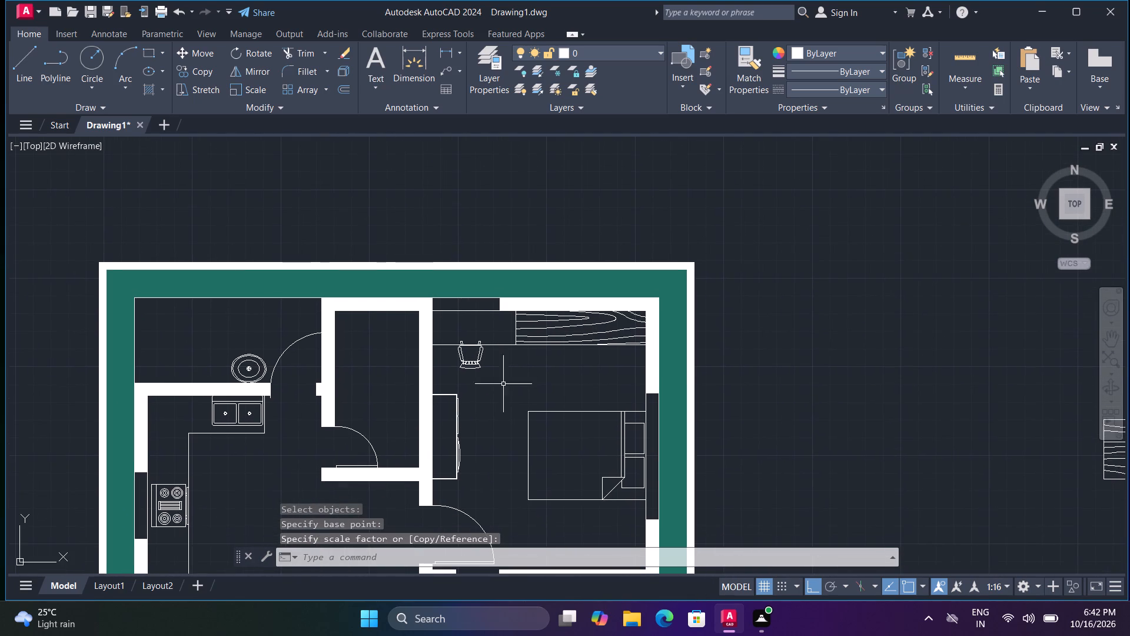
middle_click_drag(487, 383, 454, 261)
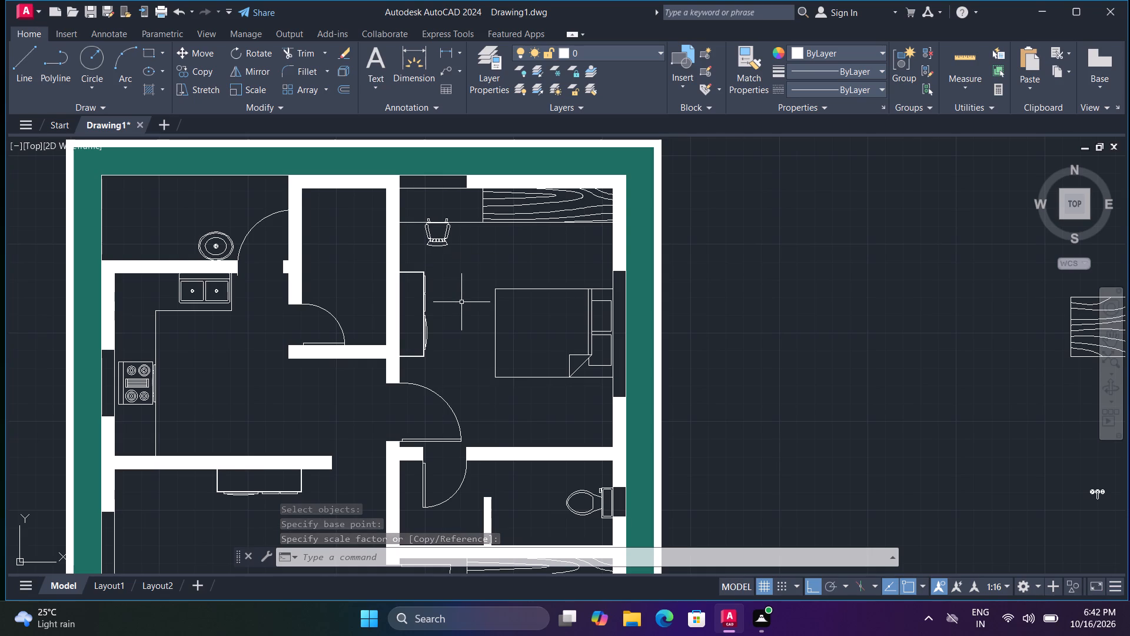
left_click(440, 244)
type("co")
key("space")
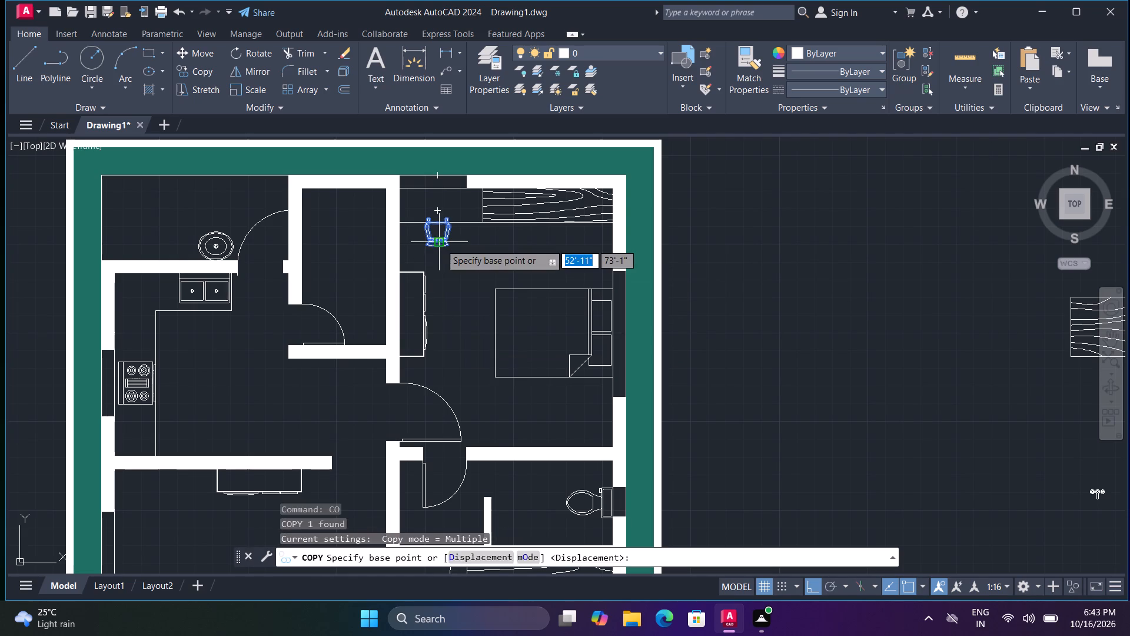
left_click(440, 244)
key("F8")
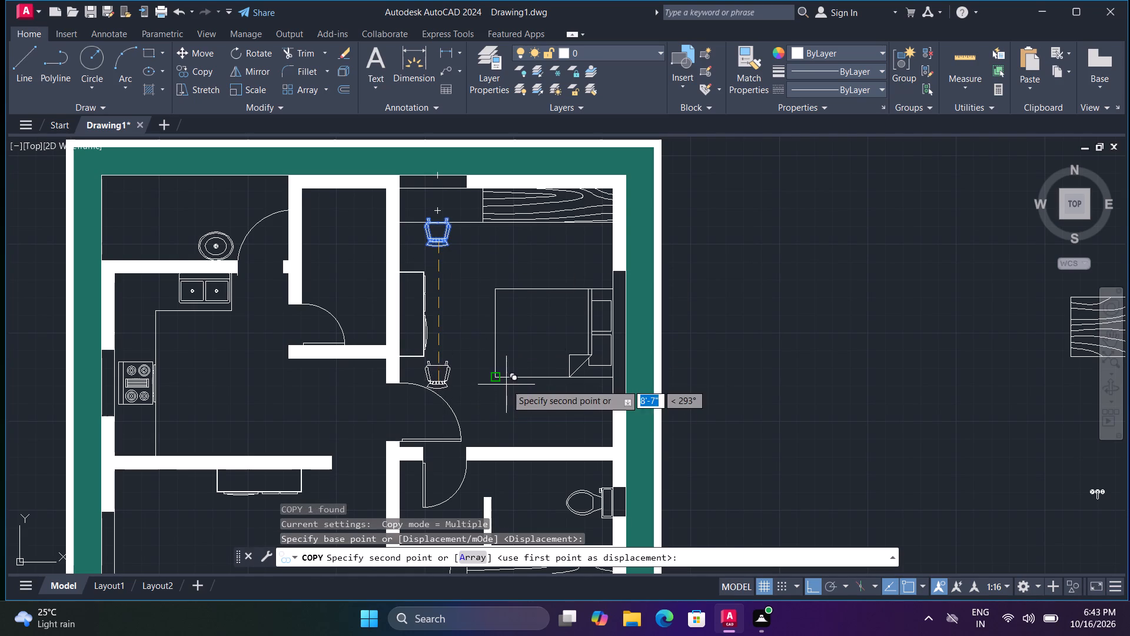
left_click(506, 433)
left_click(545, 433)
Place two more rocking chair copies side by side between the southern bedroom's bed and its south wall.
middle_click_drag(529, 440, 520, 353)
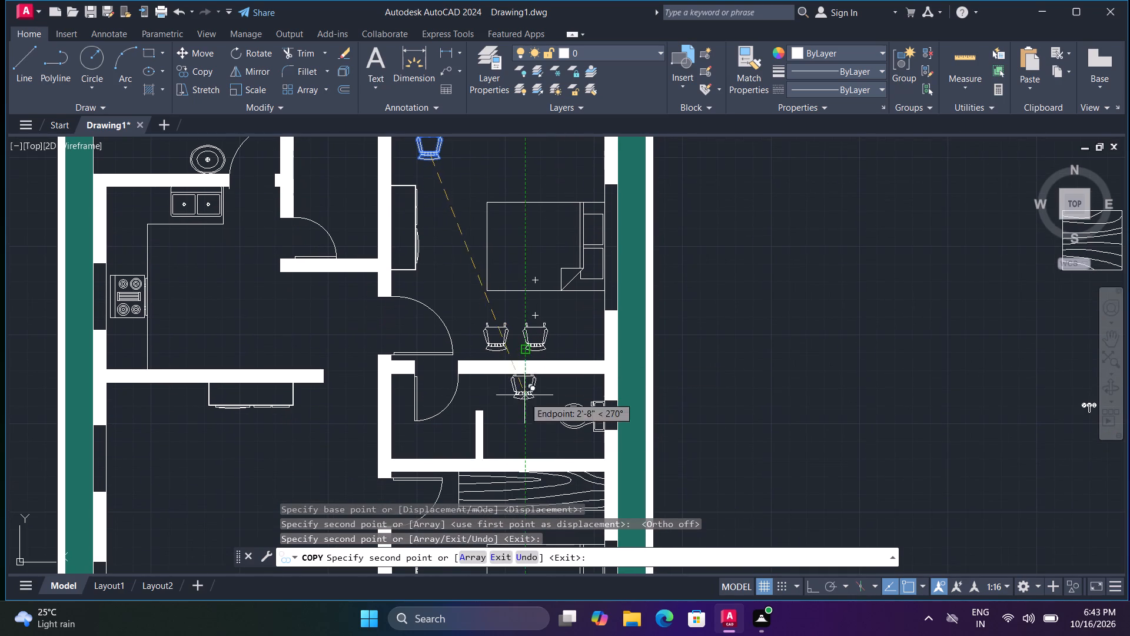
middle_click_drag(514, 432, 485, 180)
middle_click_drag(520, 419, 485, 342)
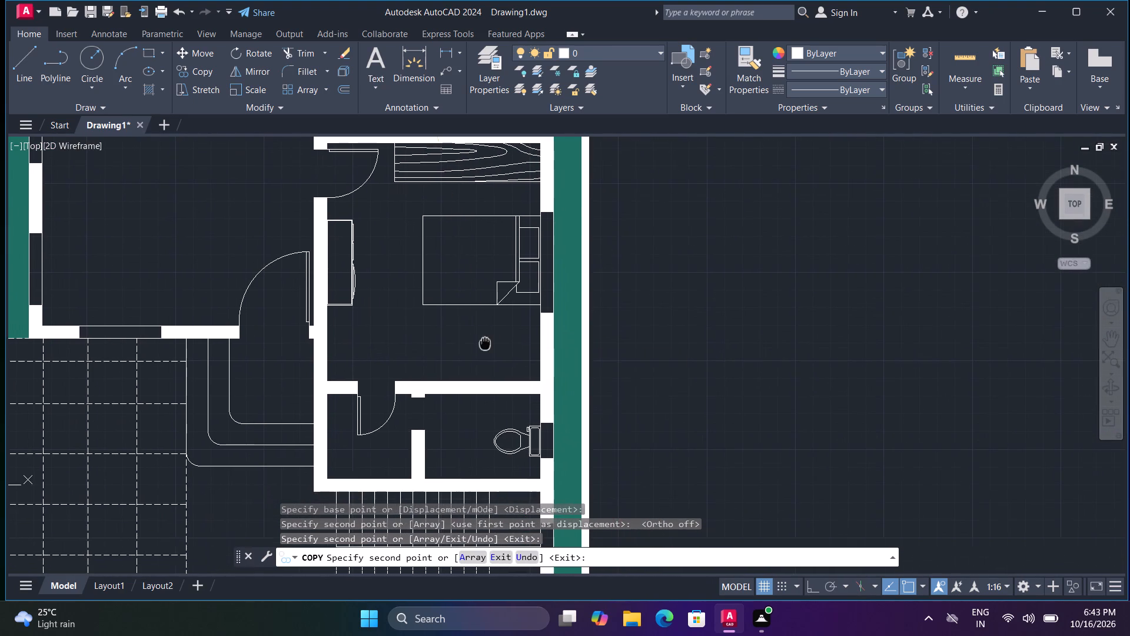
left_click(439, 369)
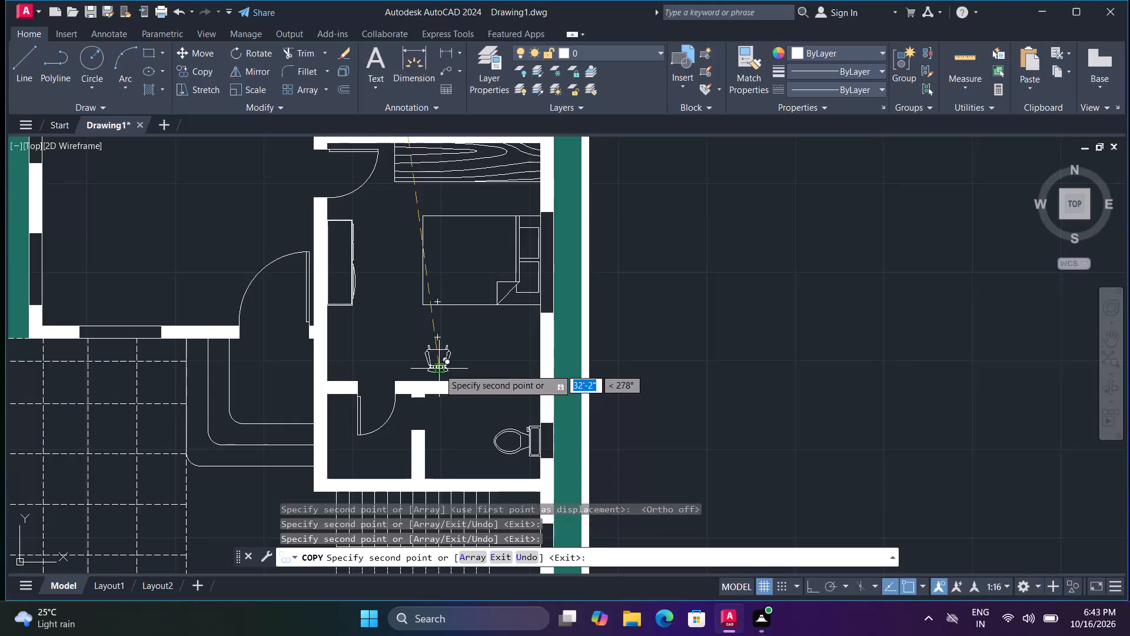
left_click(485, 373)
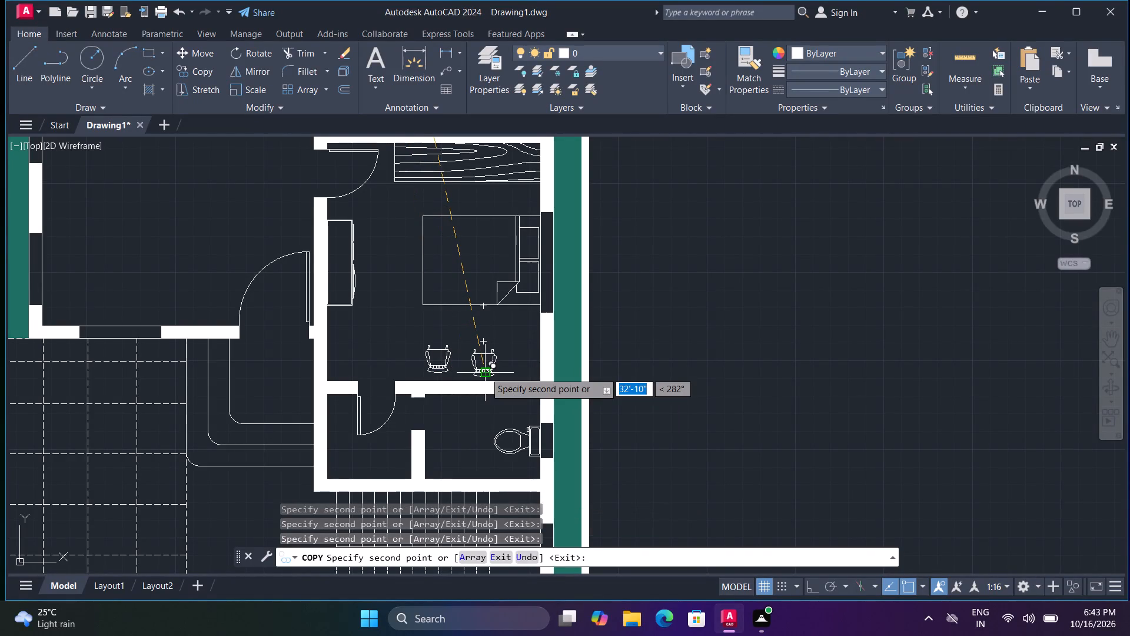
key("Escape")
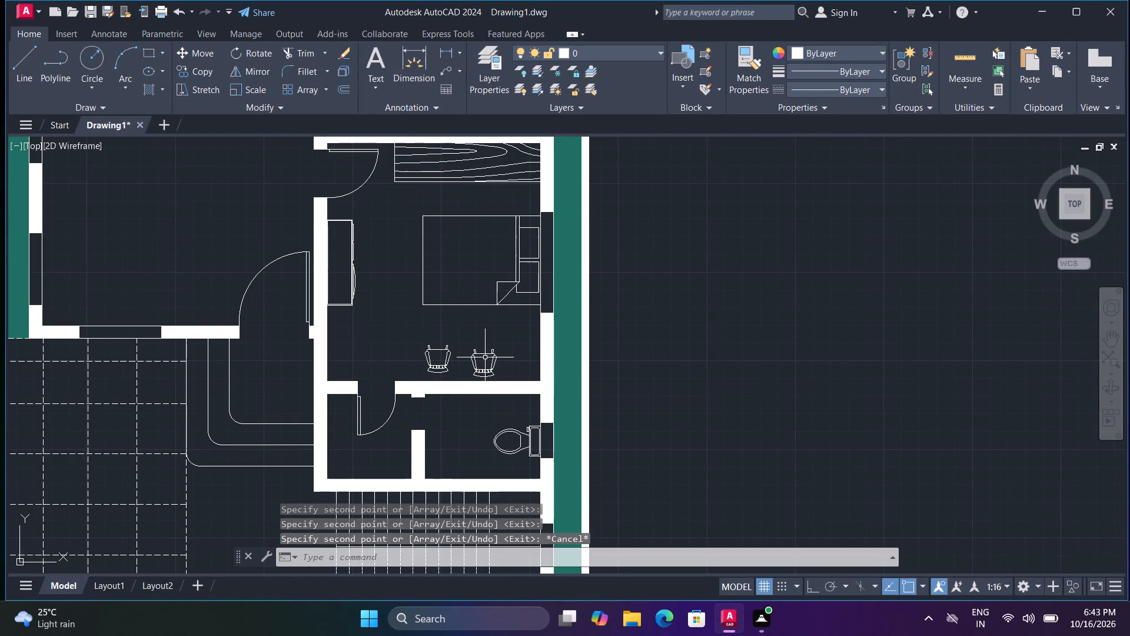
Rotate the southern bedroom's east rocking chair about 55° around the north-west corner of its seat.
key("r")
key("o")
key("space")
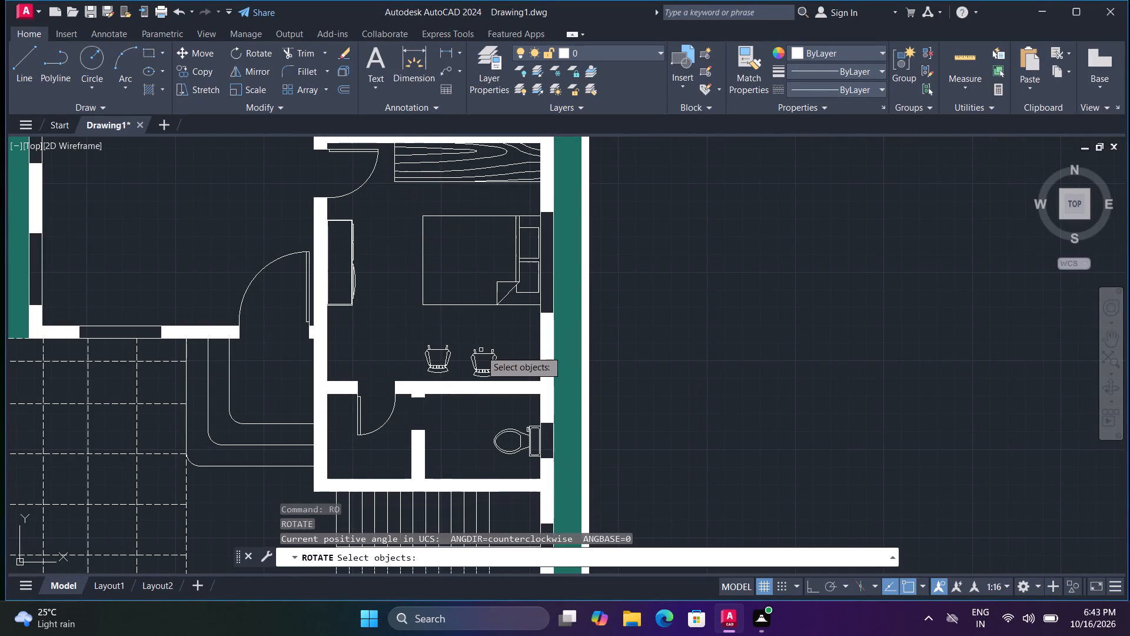
left_click(481, 354)
key("space")
left_click(478, 353)
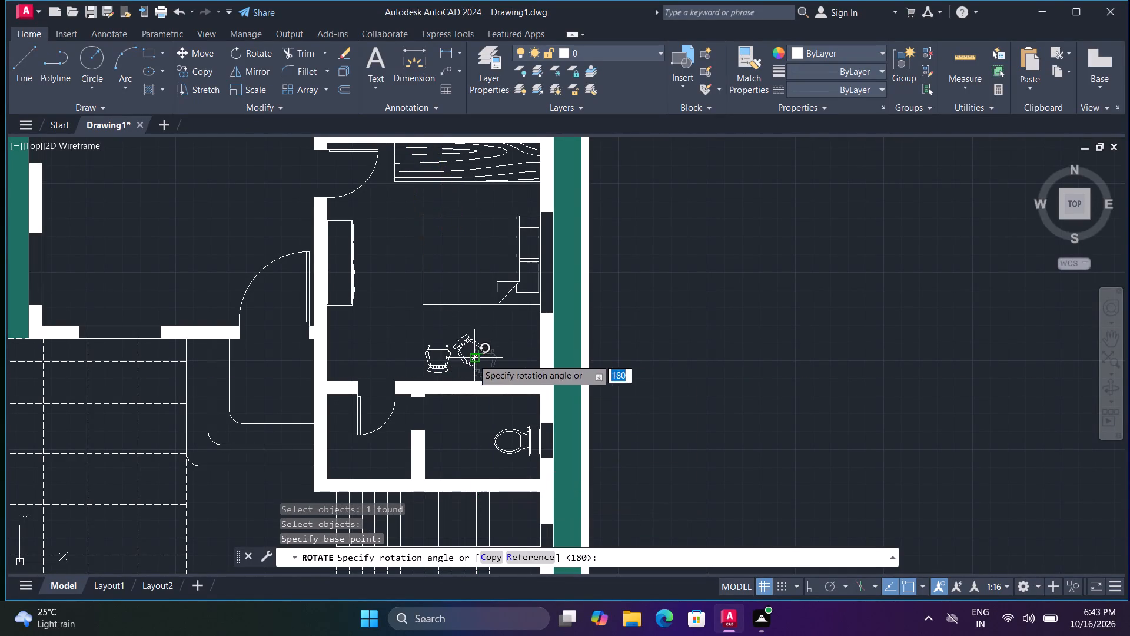
scroll(472, 360, "up", 1)
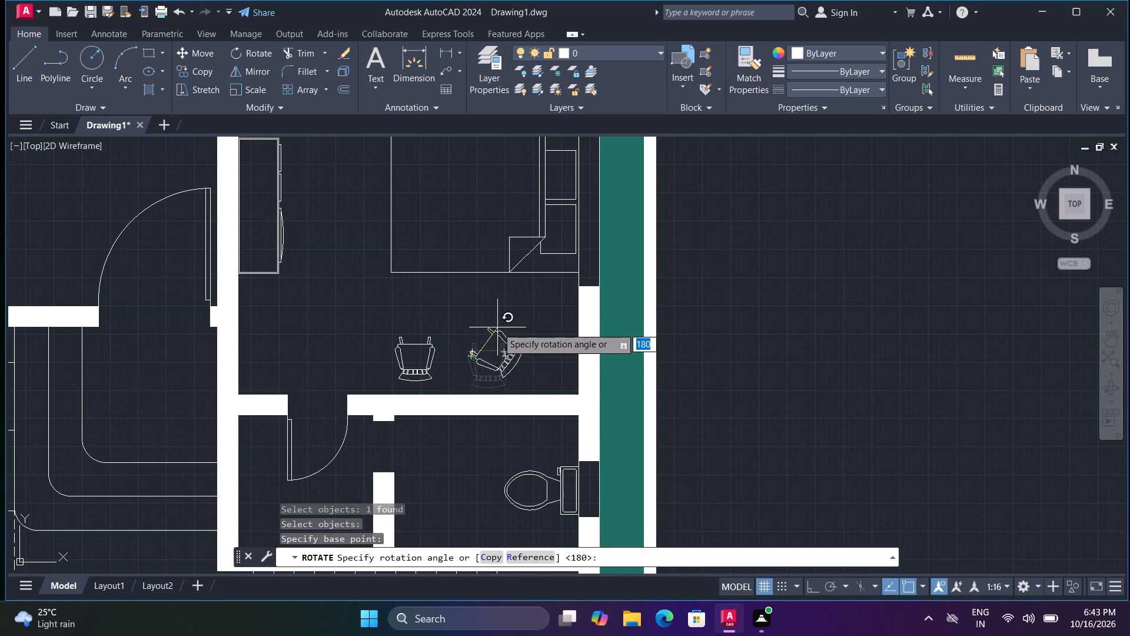
scroll(497, 327, "up", 1)
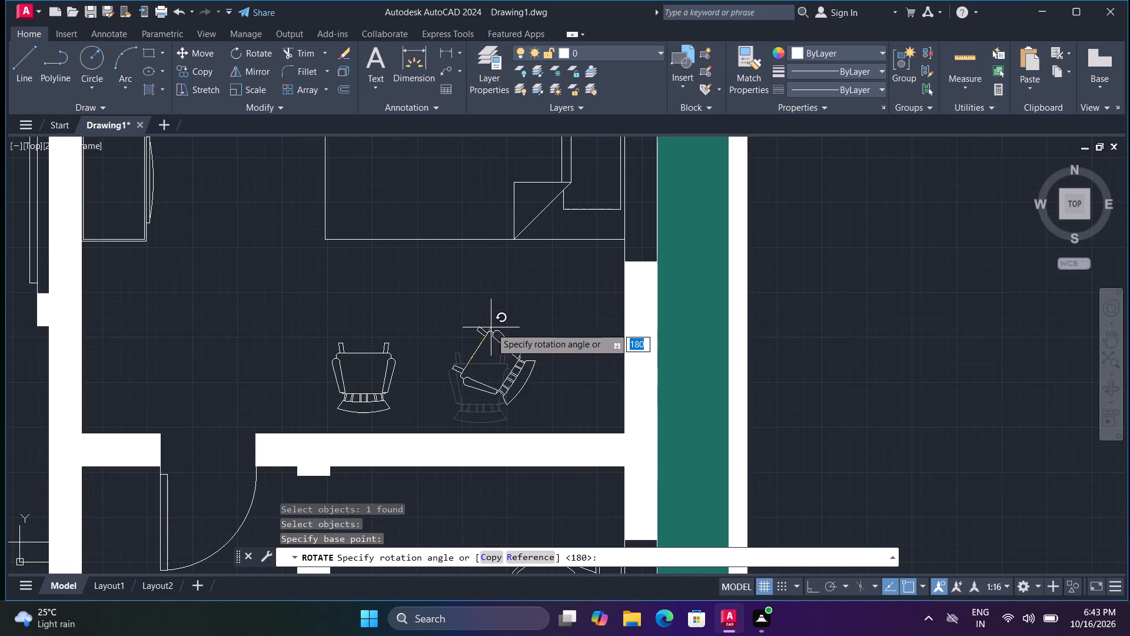
scroll(488, 335, "up", 1)
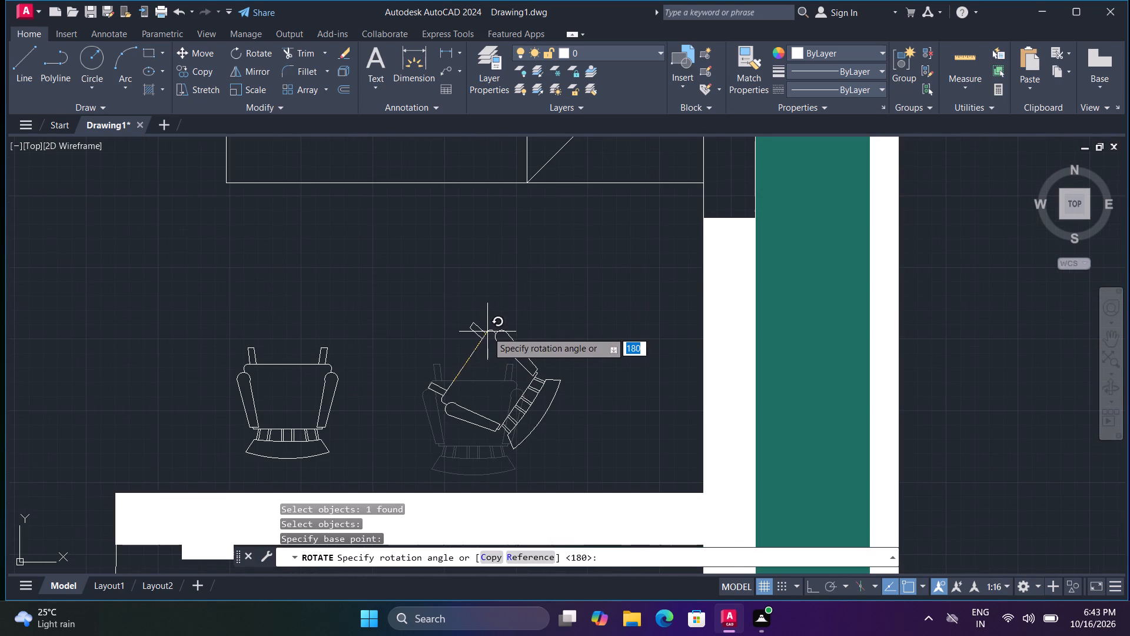
left_click(487, 332)
Rotate the southern bedroom's west rocking chair about 307° around the north-east corner of its seat.
key("space")
left_click(333, 369)
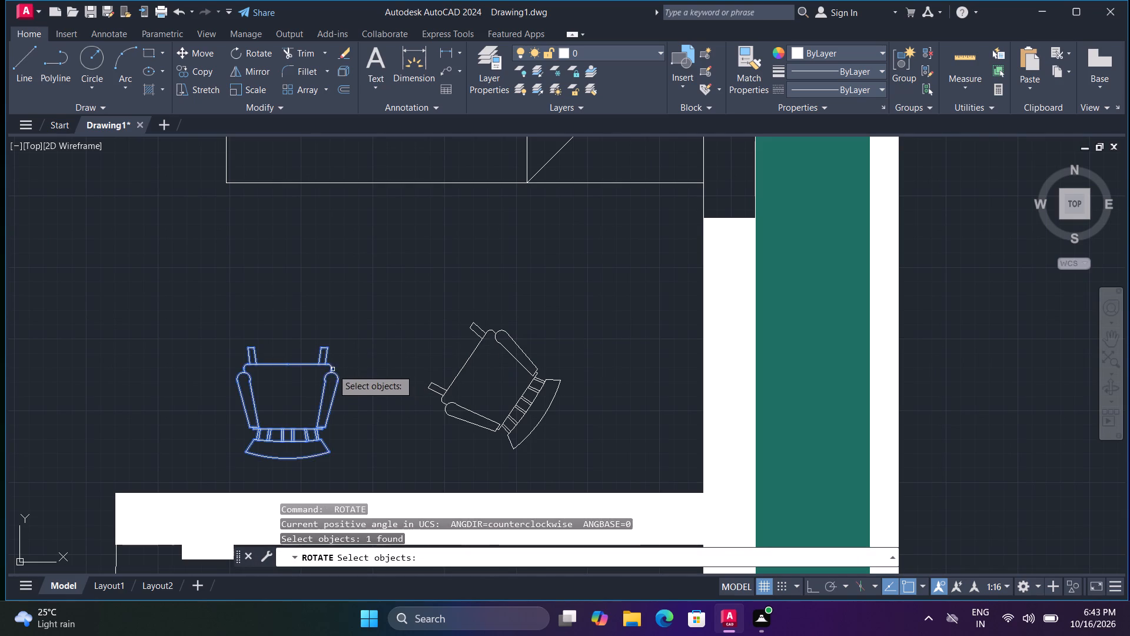
key("space")
left_click(323, 361)
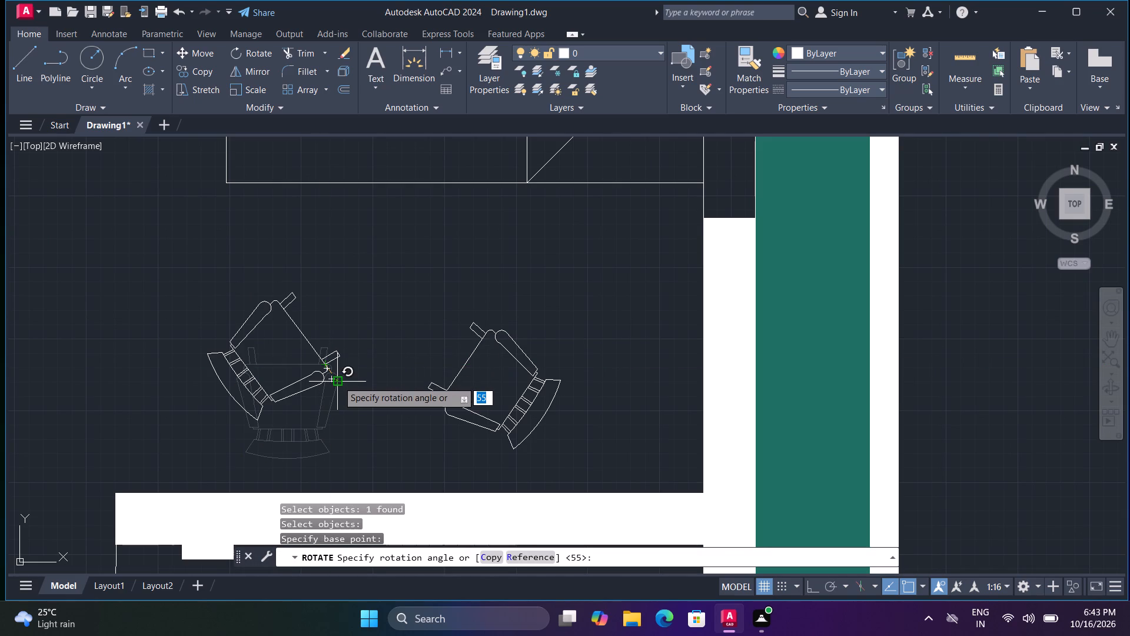
left_click(338, 381)
Move the southern bedroom's angled west chair about 1'-3" south-east, toward the other chair and the south wall.
key("m")
key("space")
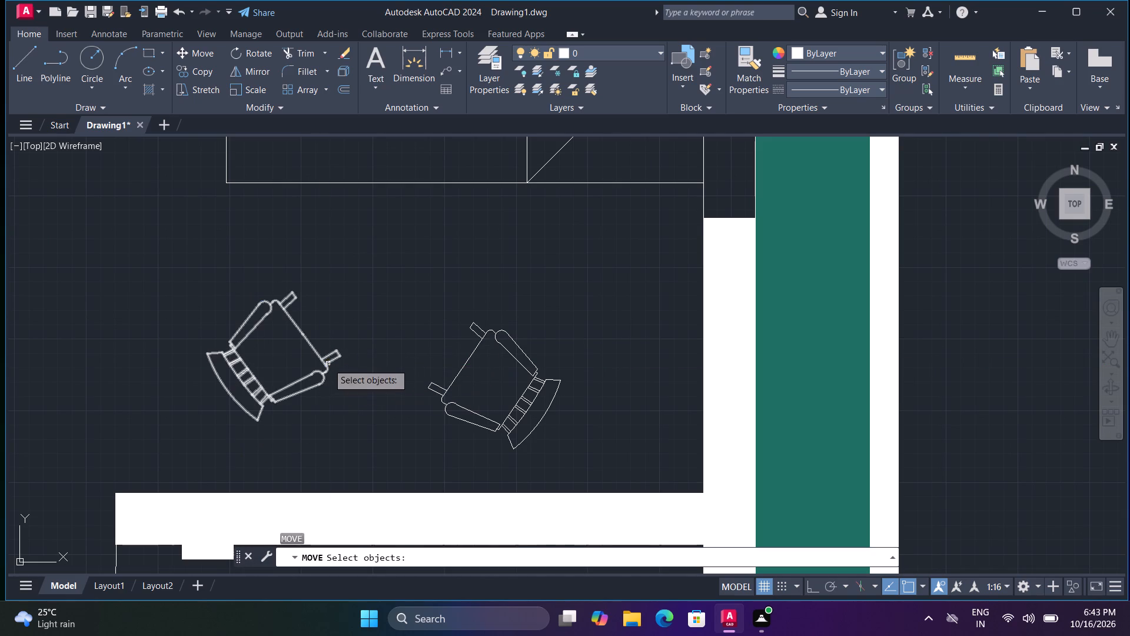
left_click(328, 363)
key("space")
left_click(325, 357)
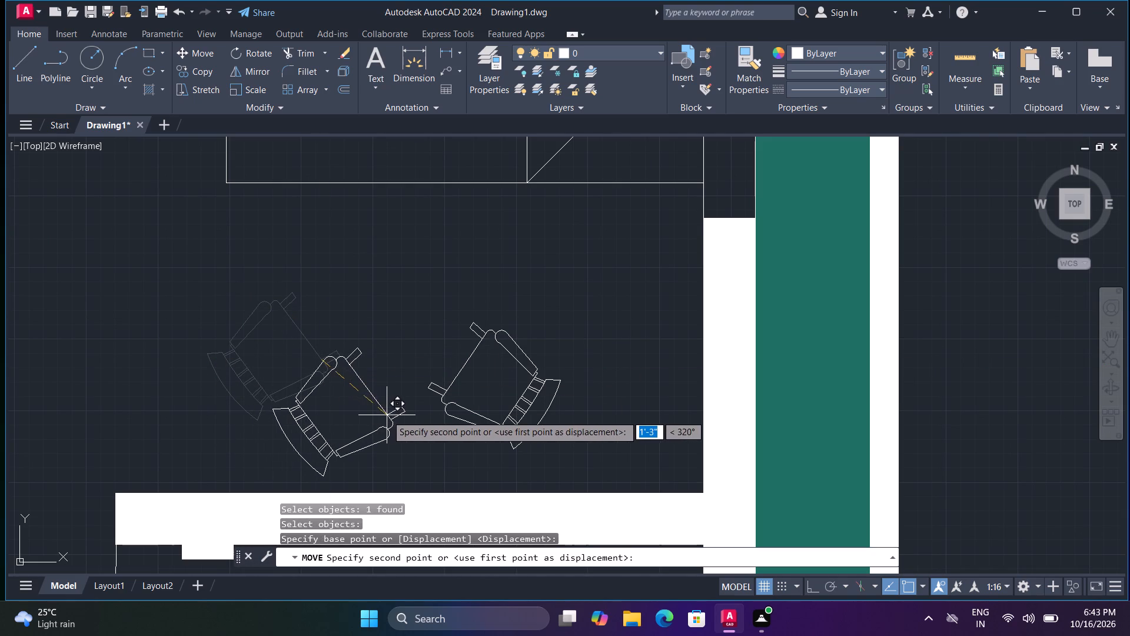
left_click(387, 415)
Move the southern bedroom's angled east chair slightly south so it roughly lines up with the west chair.
key("space")
left_click(451, 404)
key("space")
left_click(450, 403)
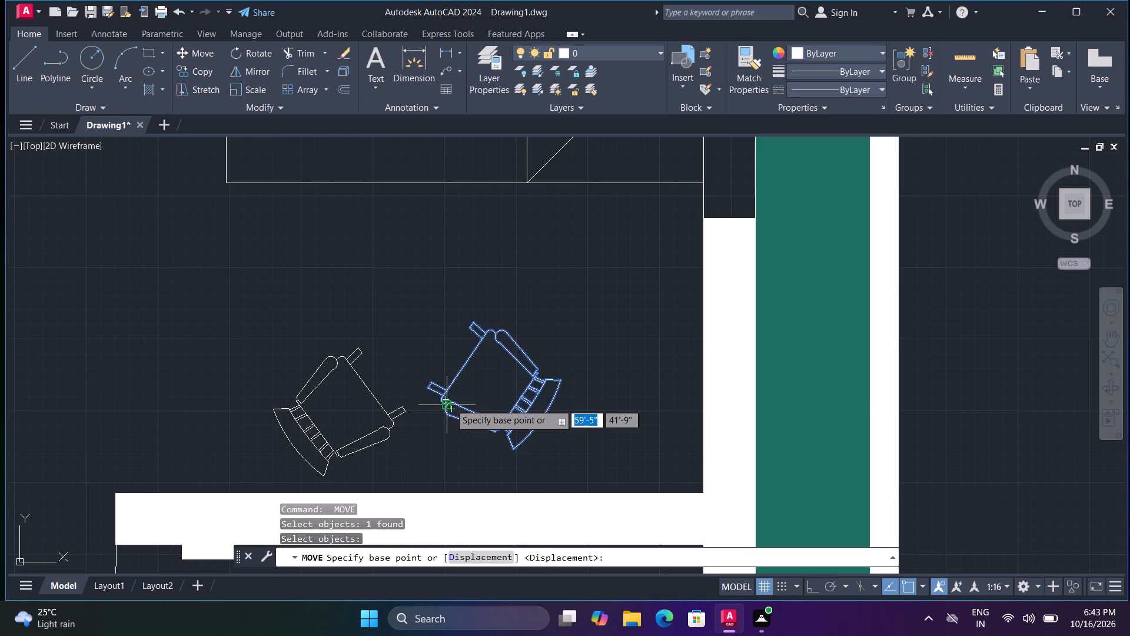
left_click(462, 420)
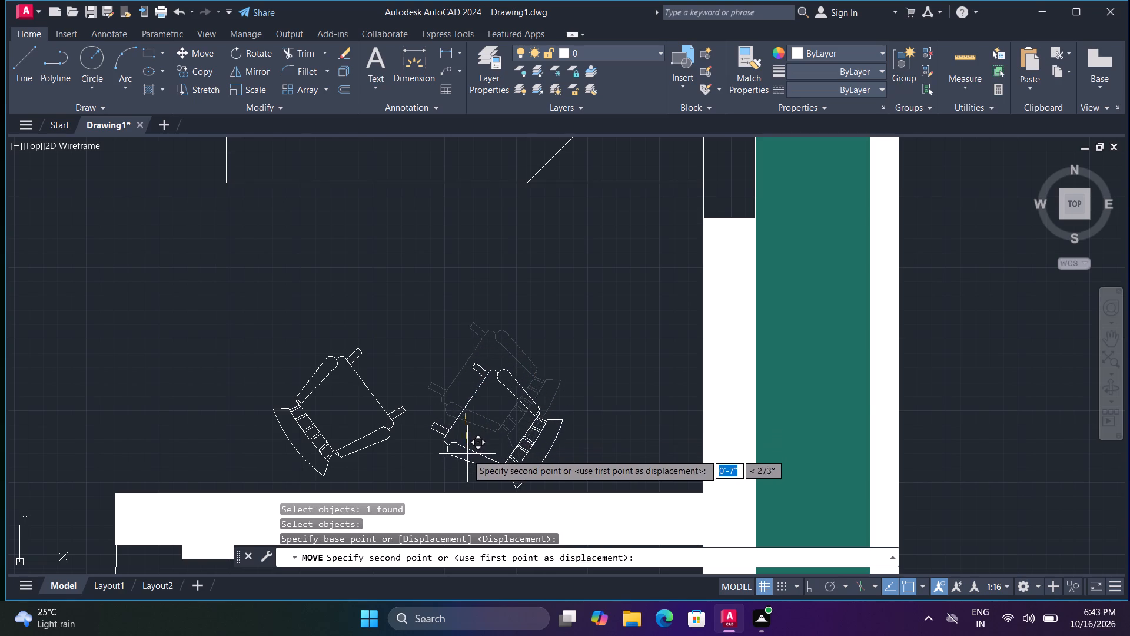
left_click(459, 442)
Move the east rocking chair south of the northern bedroom's bed about 1'-2" east, away from its neighbour.
scroll(460, 441, "down", 3)
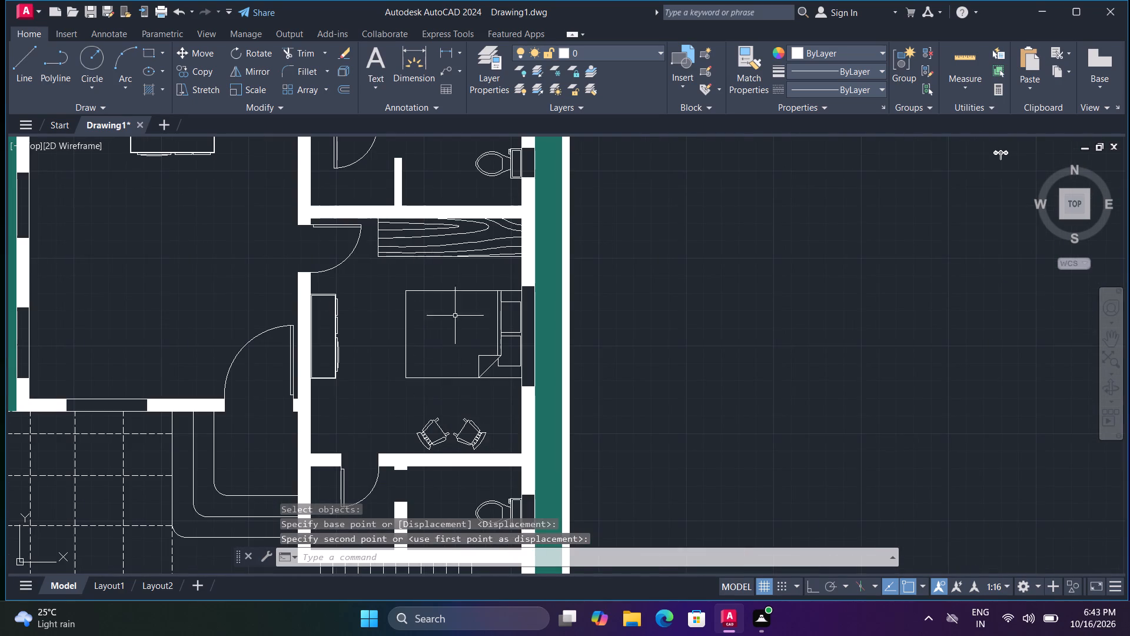
middle_click_drag(464, 285, 440, 483)
middle_click_drag(429, 353, 444, 443)
scroll(427, 379, "up", 2)
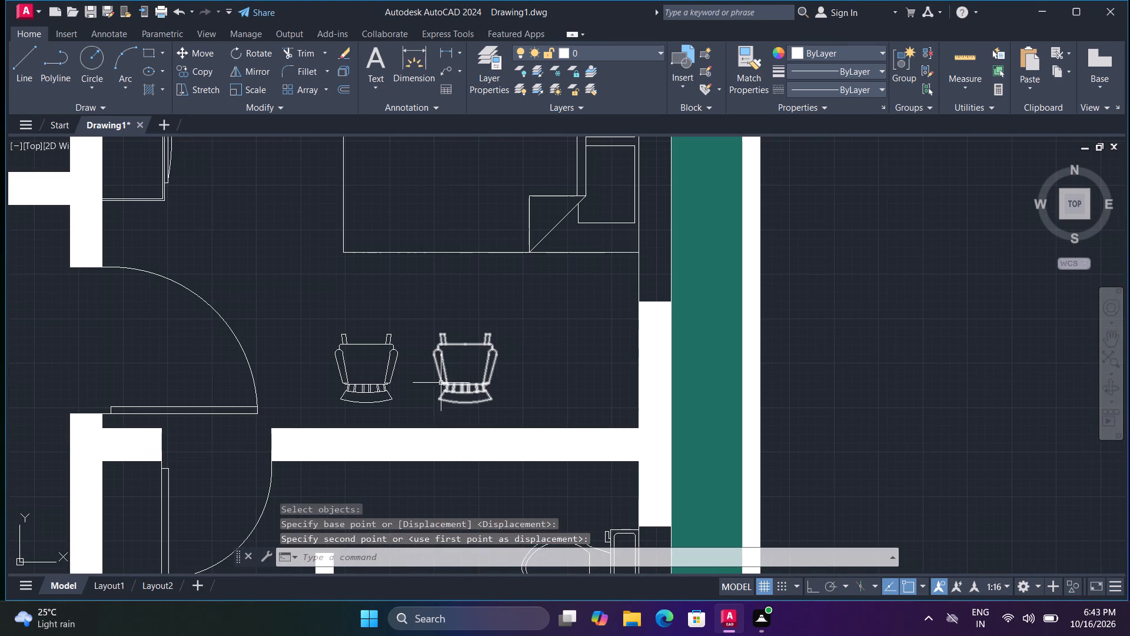
left_click(444, 386)
key("space")
left_click(450, 390)
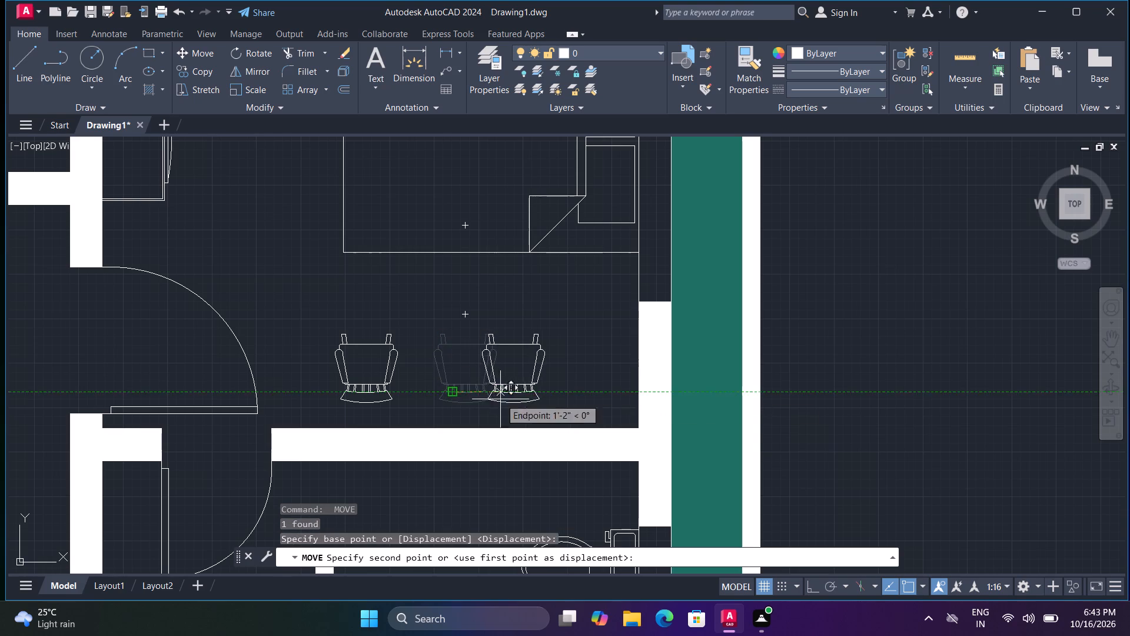
left_click(501, 400)
Rotate the northern bedroom's east rocking chair about 52° around the north-west corner of its seat.
key("r")
type("o.")
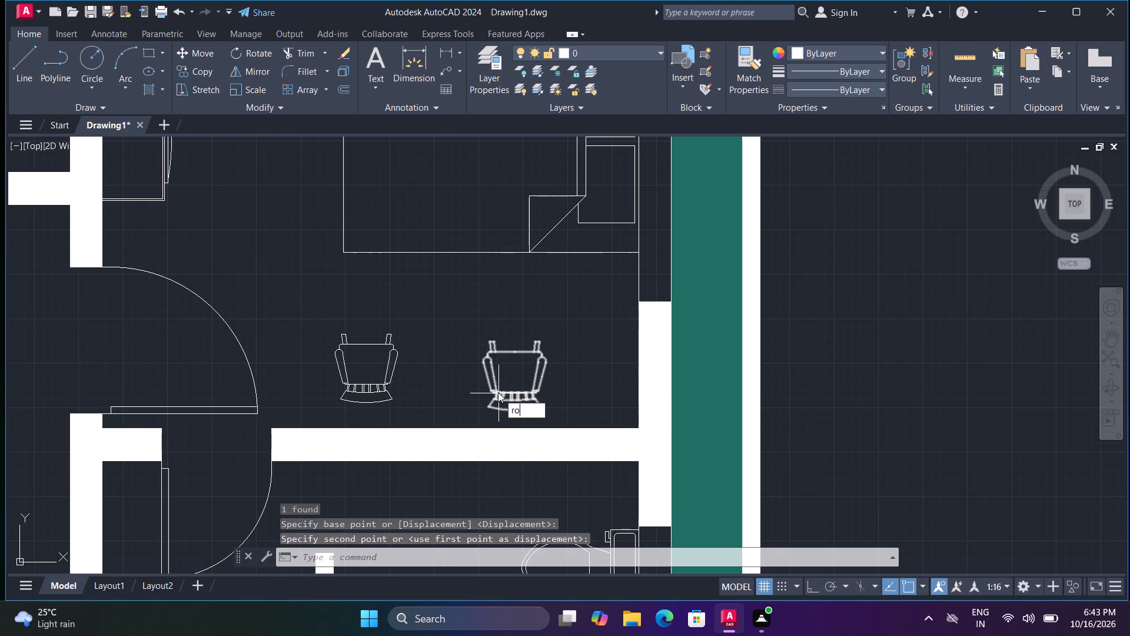
key("space")
left_click(485, 362)
key("space")
left_click(485, 360)
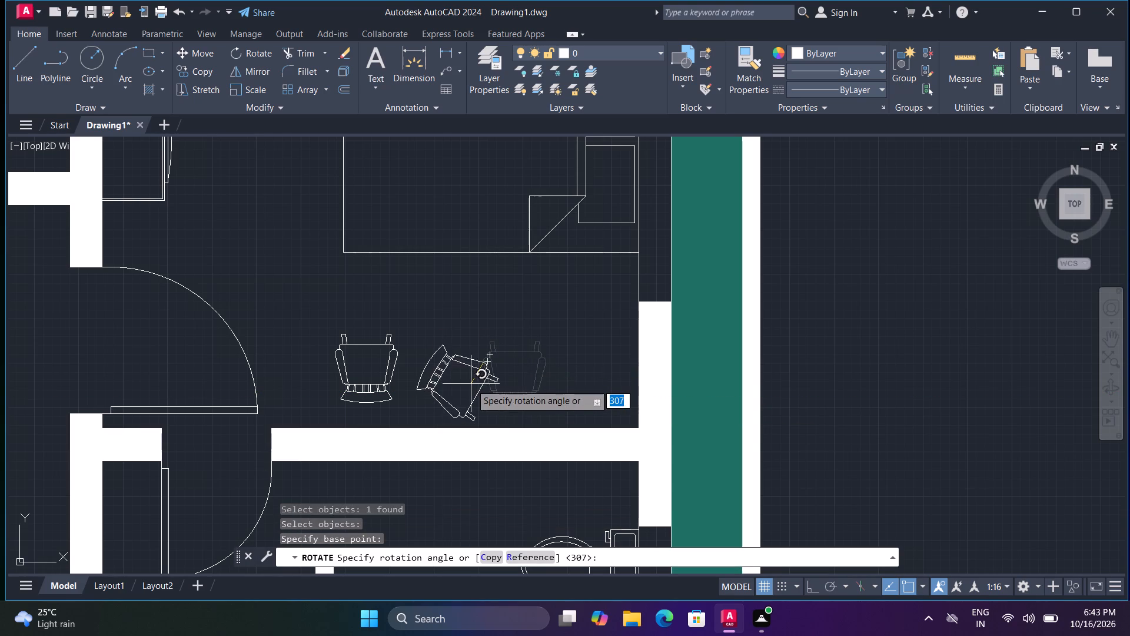
left_click(518, 318)
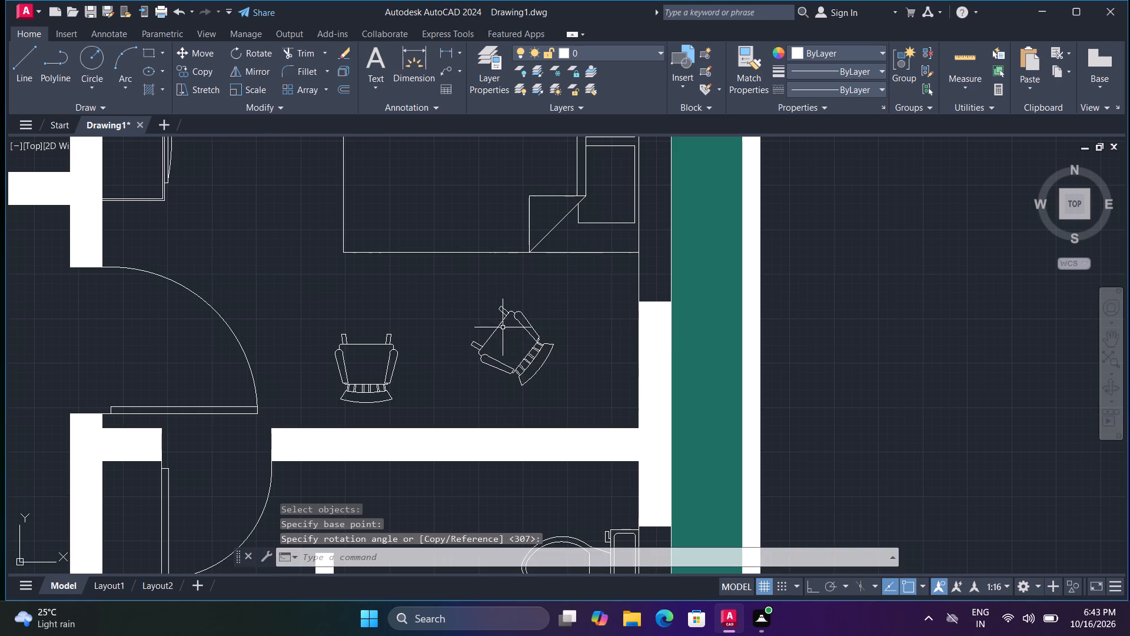
Rotate the rocking chair west of it around its seat's north-east corner, angling it to mirror the east chair.
key("space")
left_click(388, 351)
key("space")
left_click(396, 347)
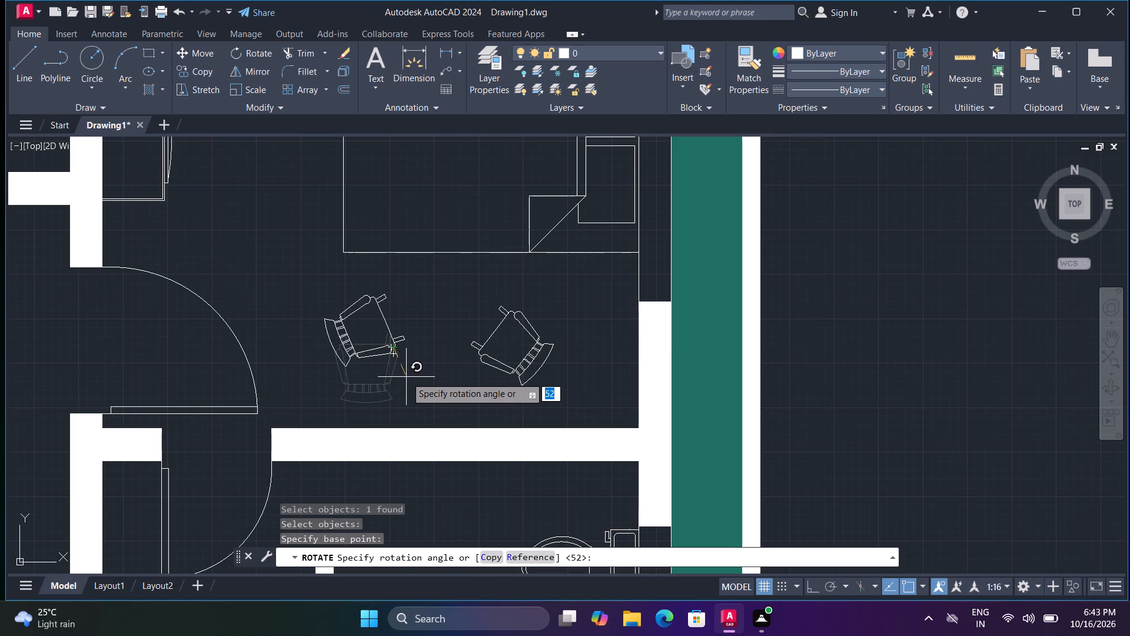
left_click(410, 366)
Move the northern bedroom's angled west chair south-east, toward the other chair and the bedroom's south wall.
key("m")
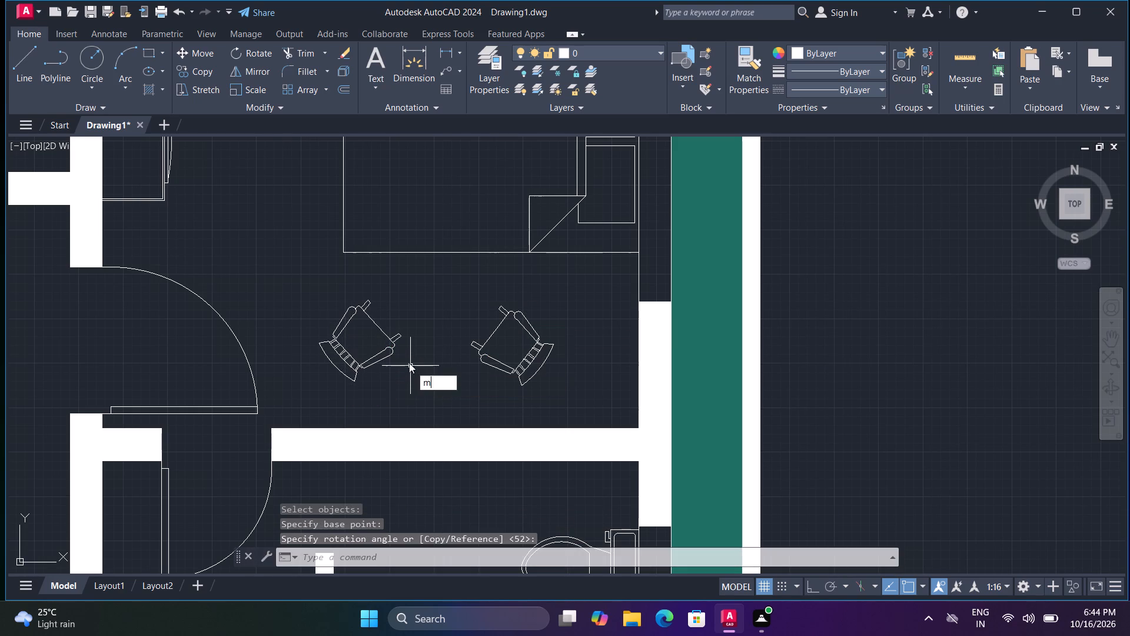
key("space")
left_click(395, 349)
key("space")
left_click(393, 348)
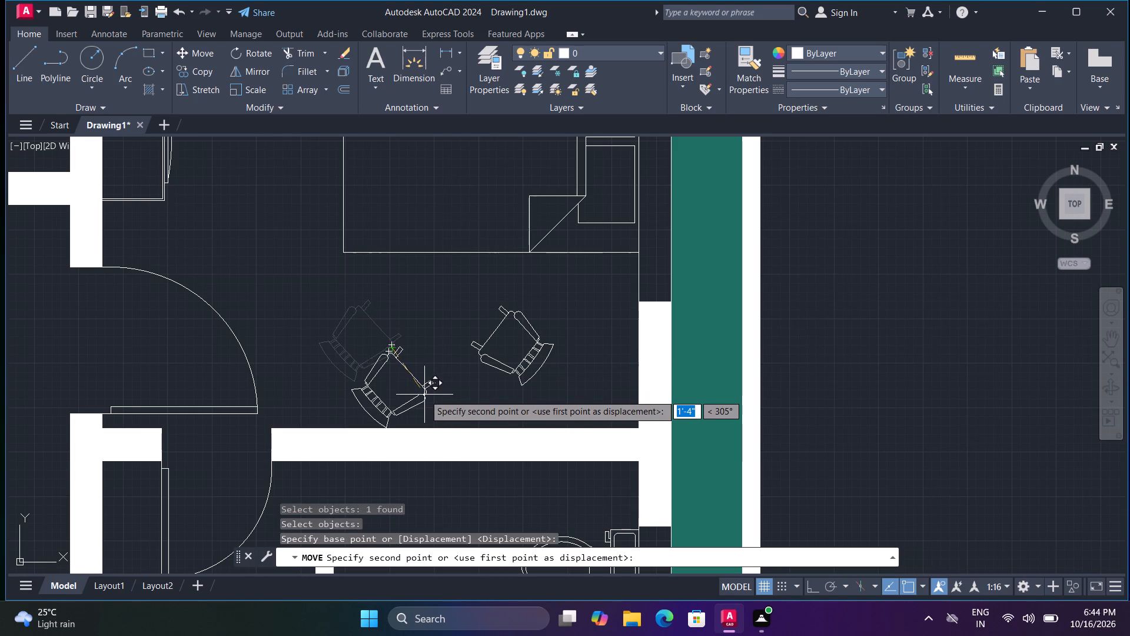
left_click(435, 387)
Move the northern bedroom's angled east chair slightly south so it lines up beside the west chair.
key("space")
left_click(492, 362)
key("space")
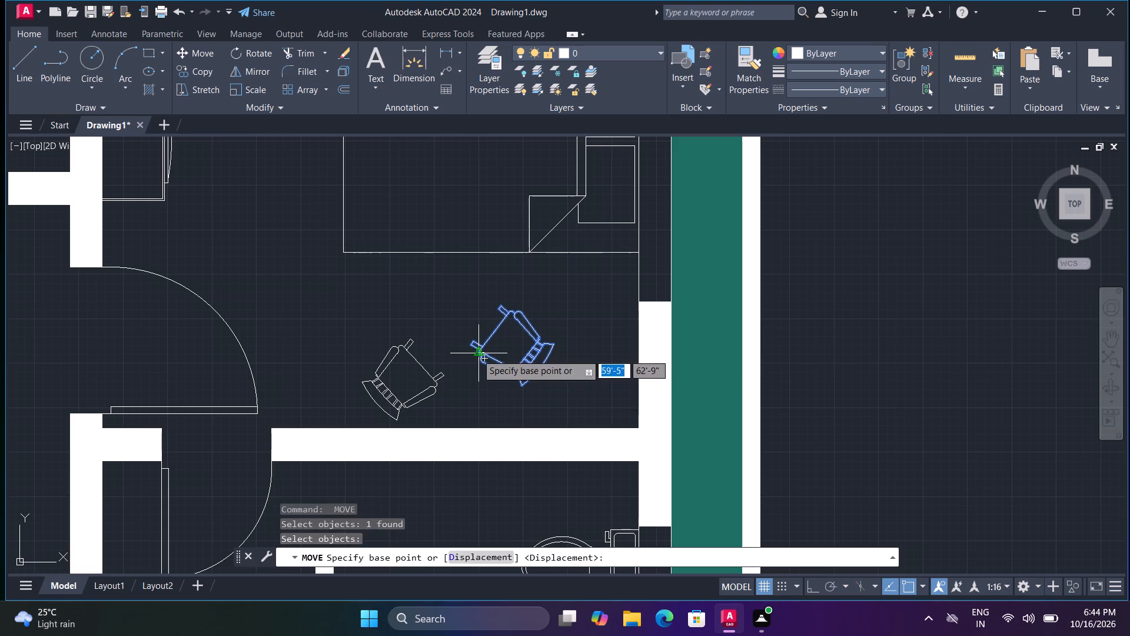
left_click(477, 354)
left_click(470, 386)
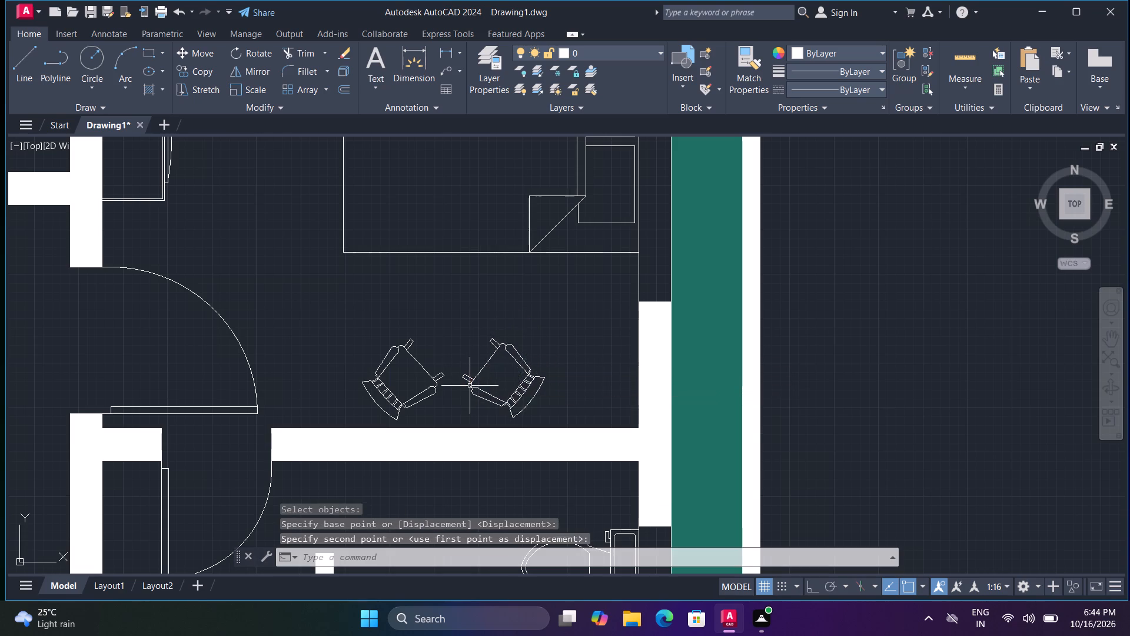
scroll(469, 388, "down", 2)
key("Escape")
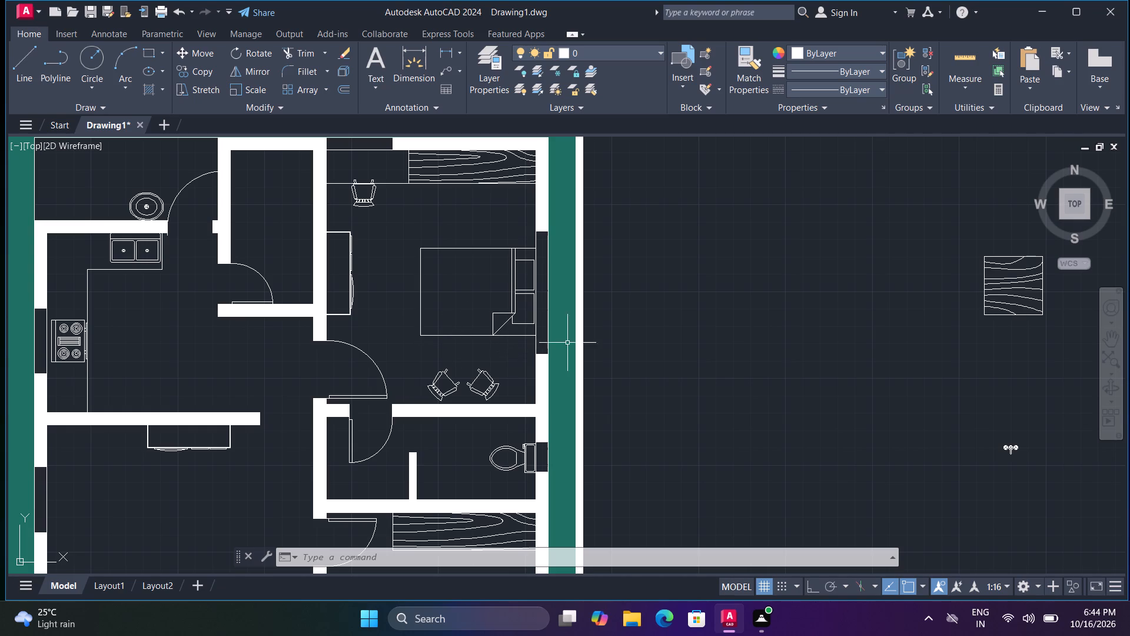
key("Escape")
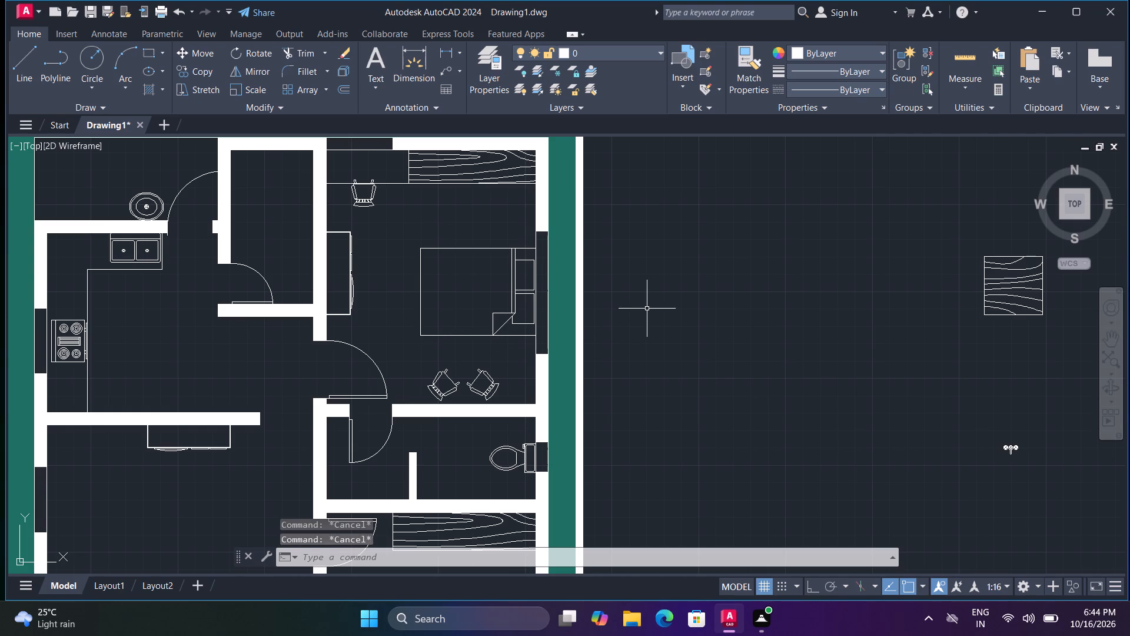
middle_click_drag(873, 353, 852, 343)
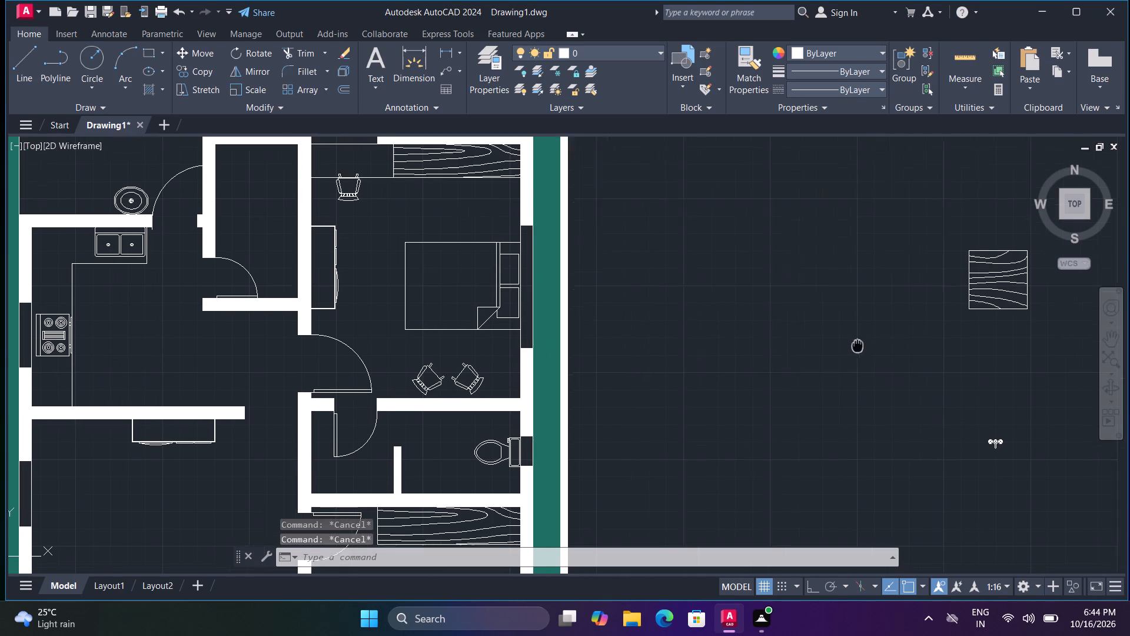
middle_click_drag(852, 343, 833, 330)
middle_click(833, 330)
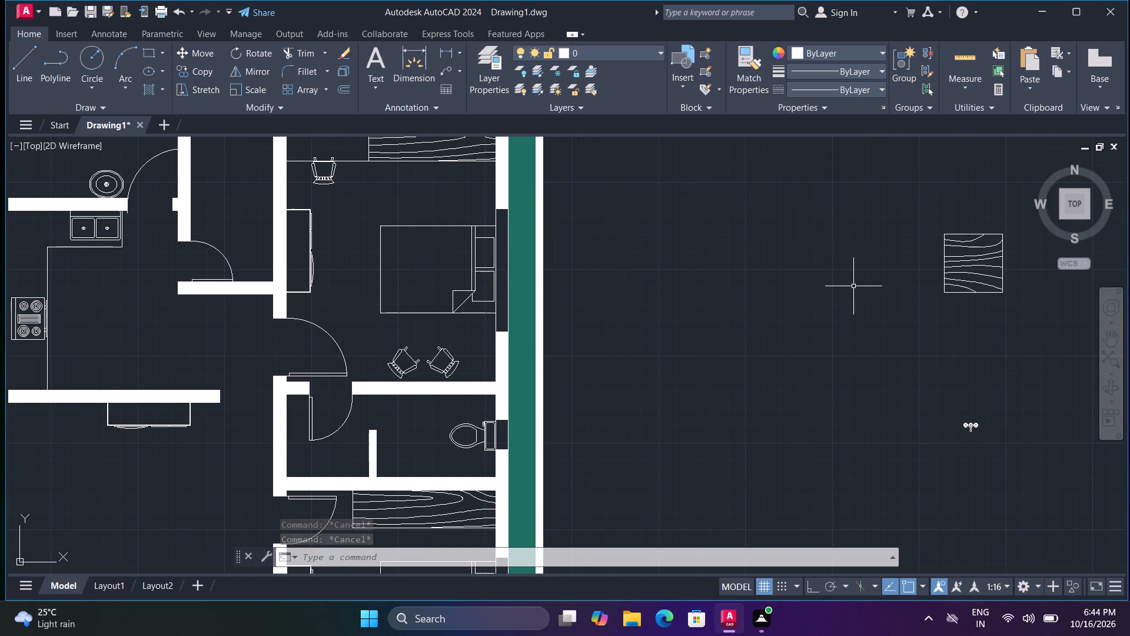
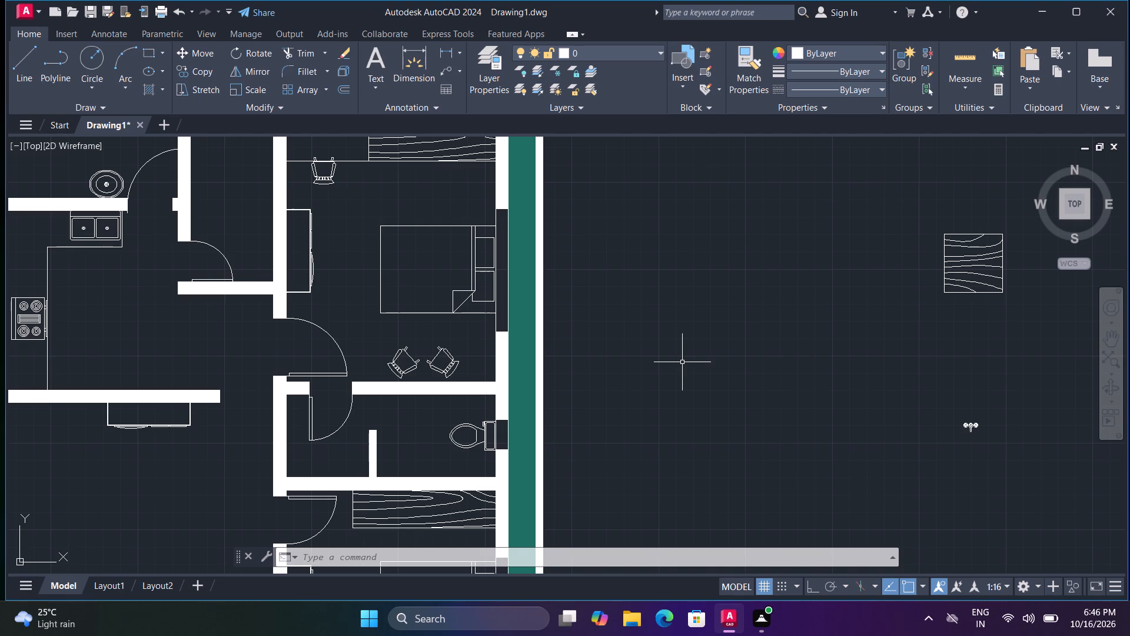
Rotate the small tap block outside the plan by 180° so its spout points north.
left_click(973, 424)
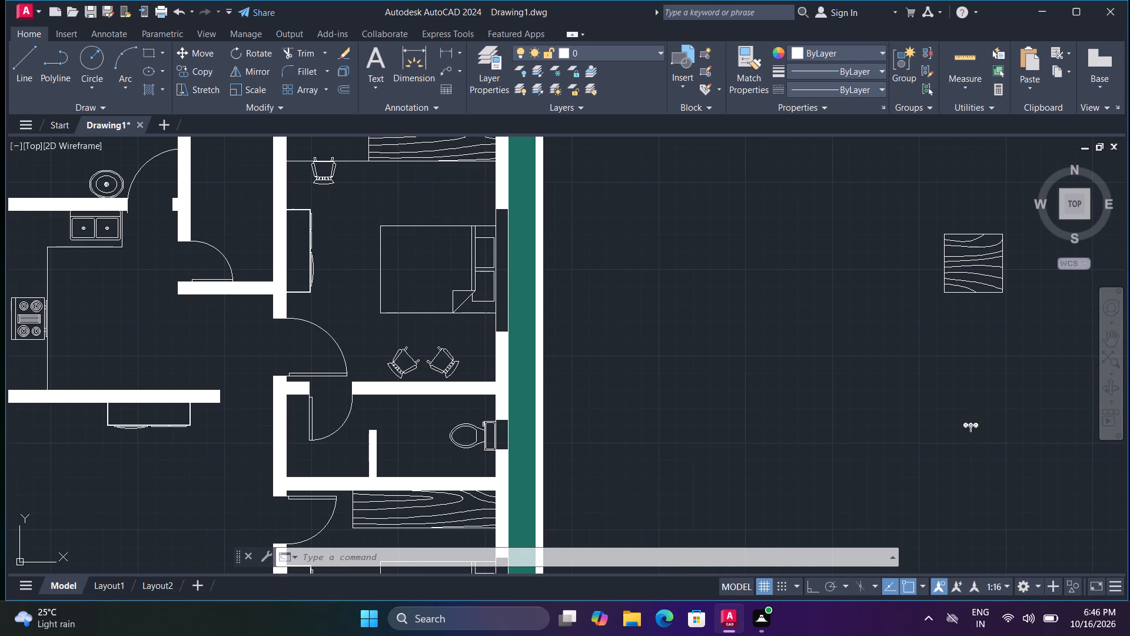
key("r")
key("o")
key("space")
left_click(971, 423)
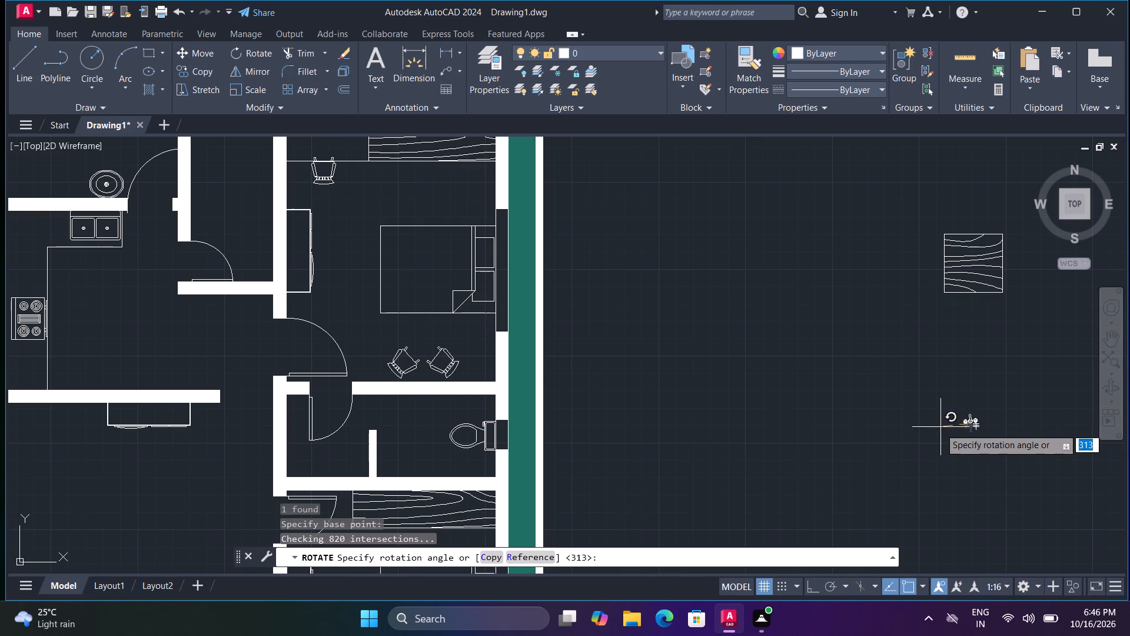
key("F8")
left_click(896, 420)
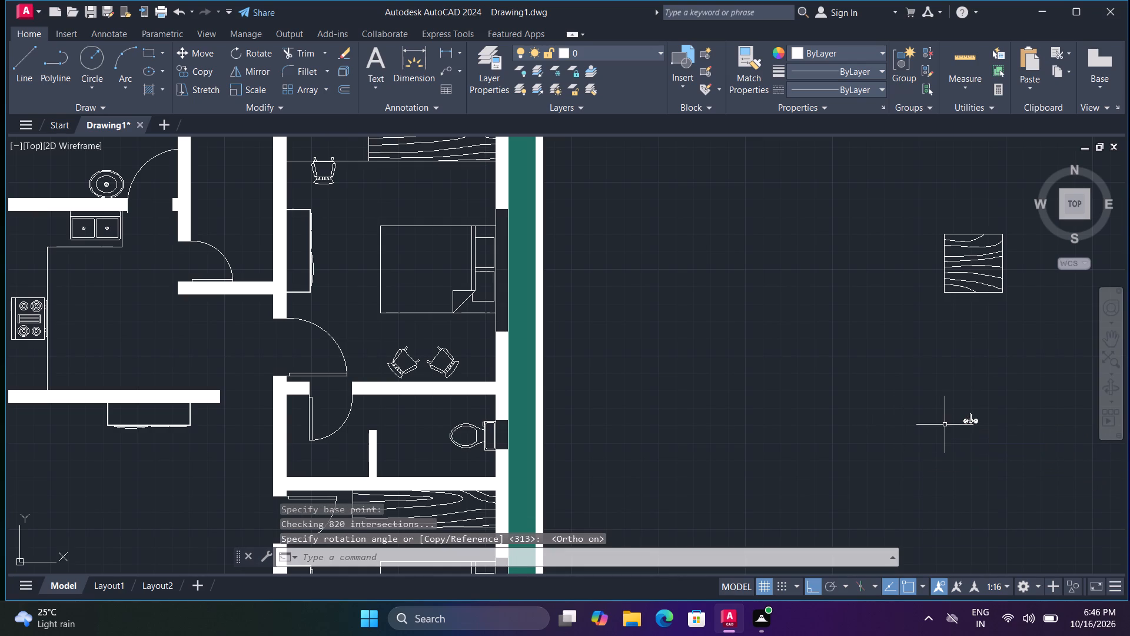
Move the tap block into the northern bathroom, against its south wall just east of the partition stub.
type("m")
key("space")
left_click(969, 419)
key("space")
left_click(970, 426)
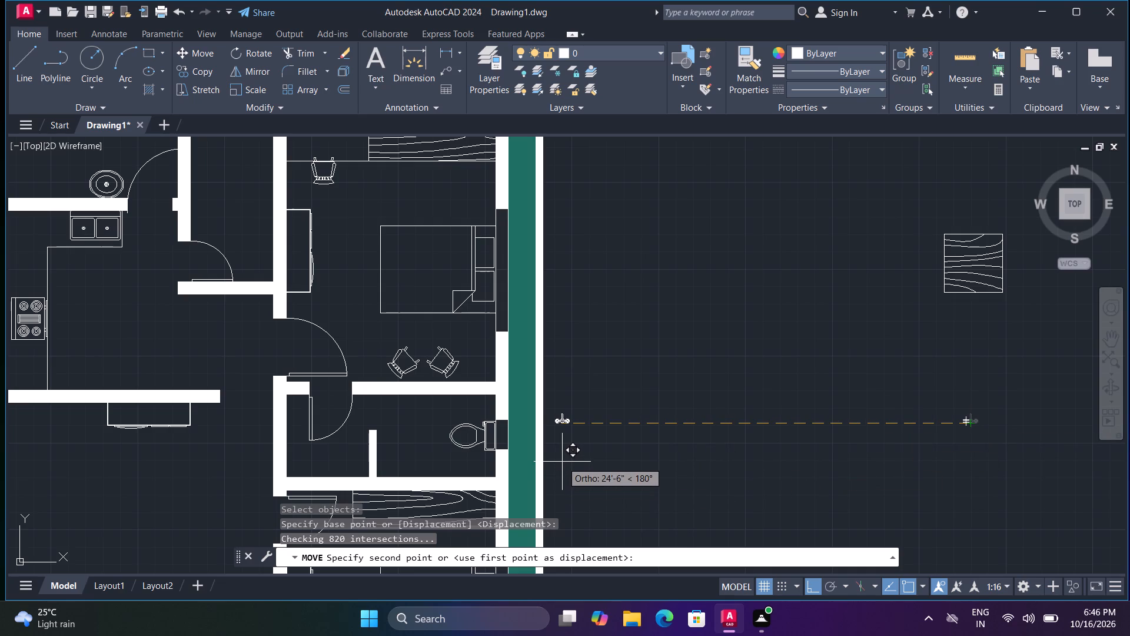
middle_click_drag(563, 461, 478, 476)
middle_click_drag(505, 469, 653, 415)
key("F8")
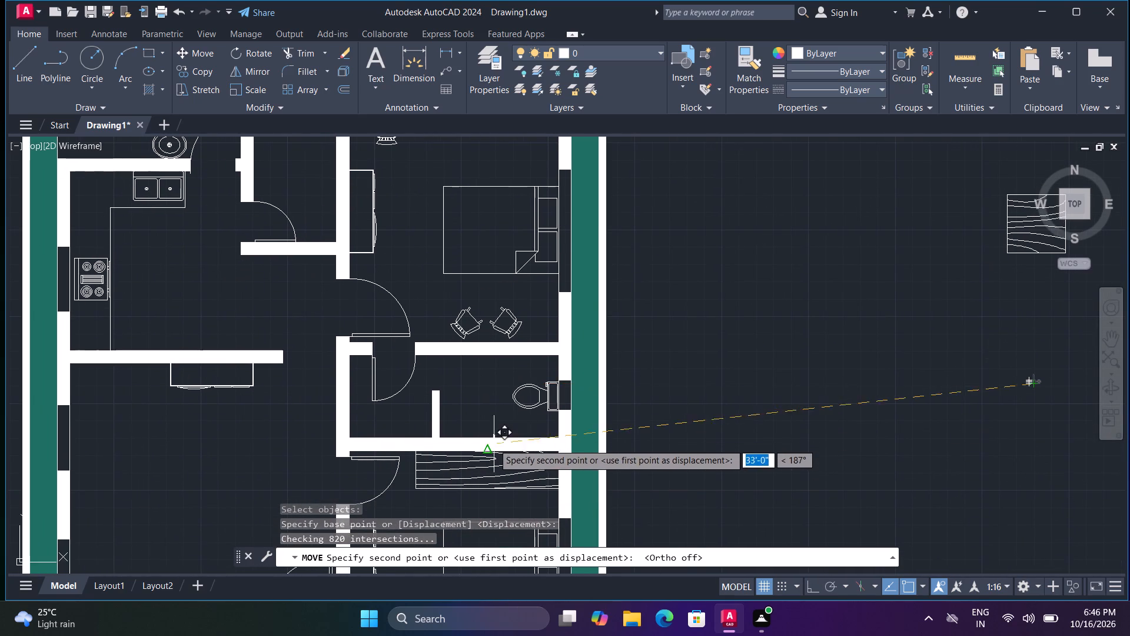
scroll(493, 442, "up", 2)
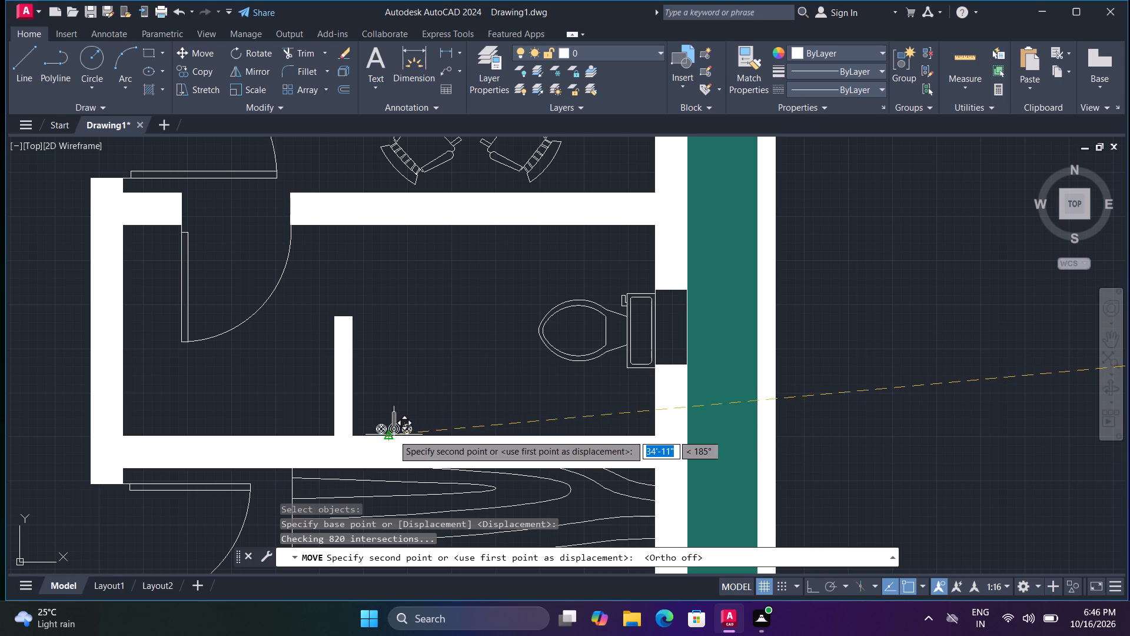
left_click(431, 429)
Copy the tap block into the southern bathroom, against its south wall between the partition and the toilet.
left_click(440, 427)
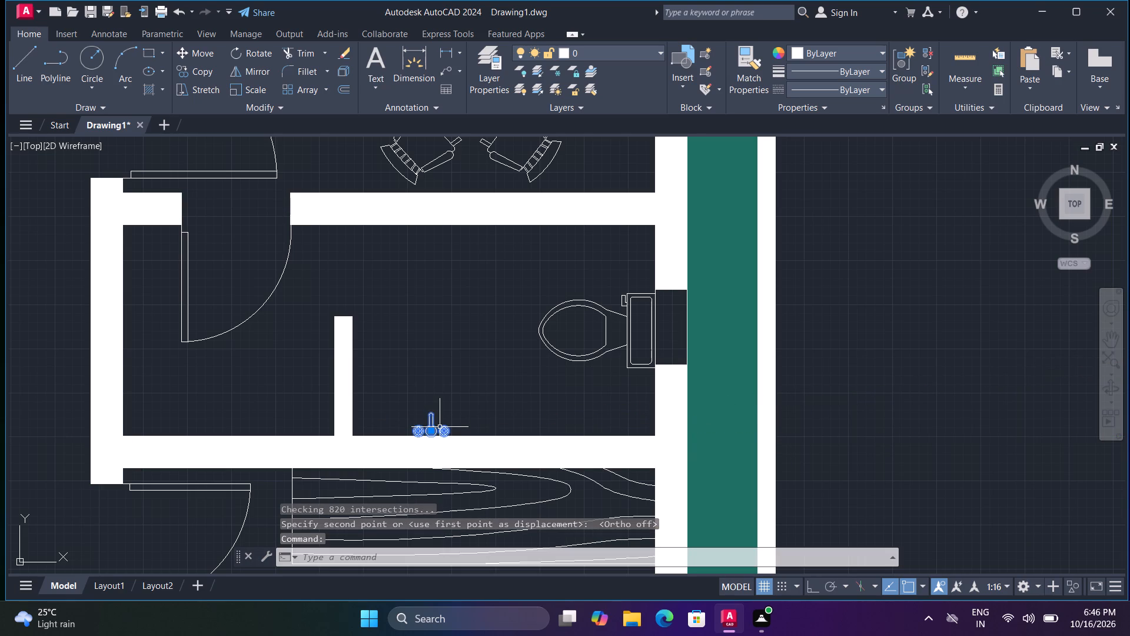
key("c")
type("o")
key("space")
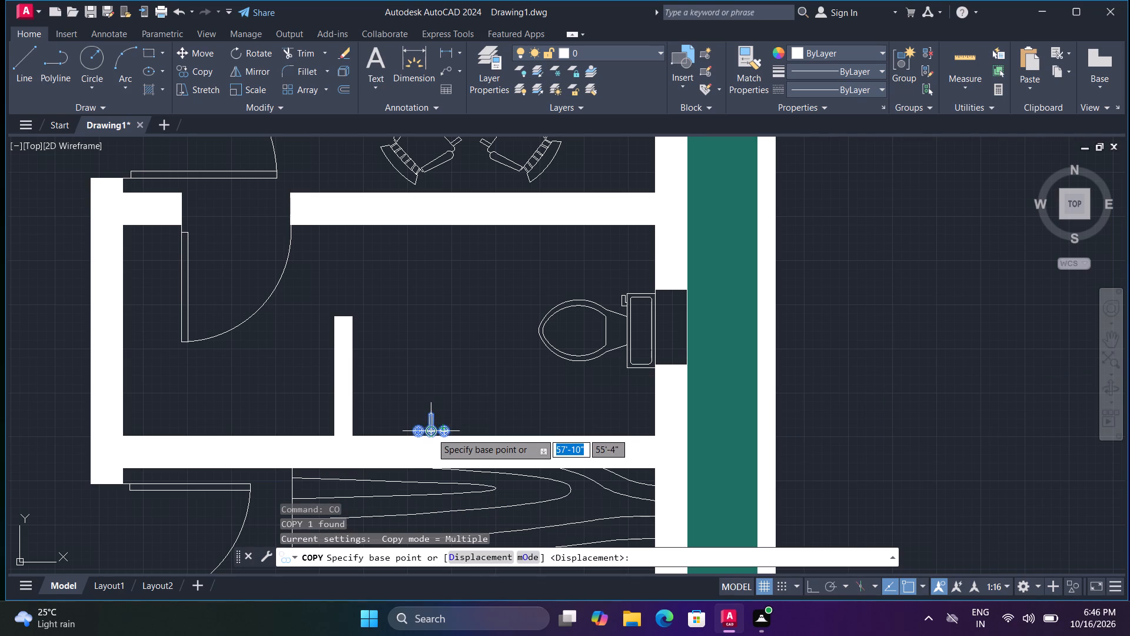
left_click(431, 433)
middle_click_drag(474, 333, 480, 443)
scroll(475, 450, "down", 2)
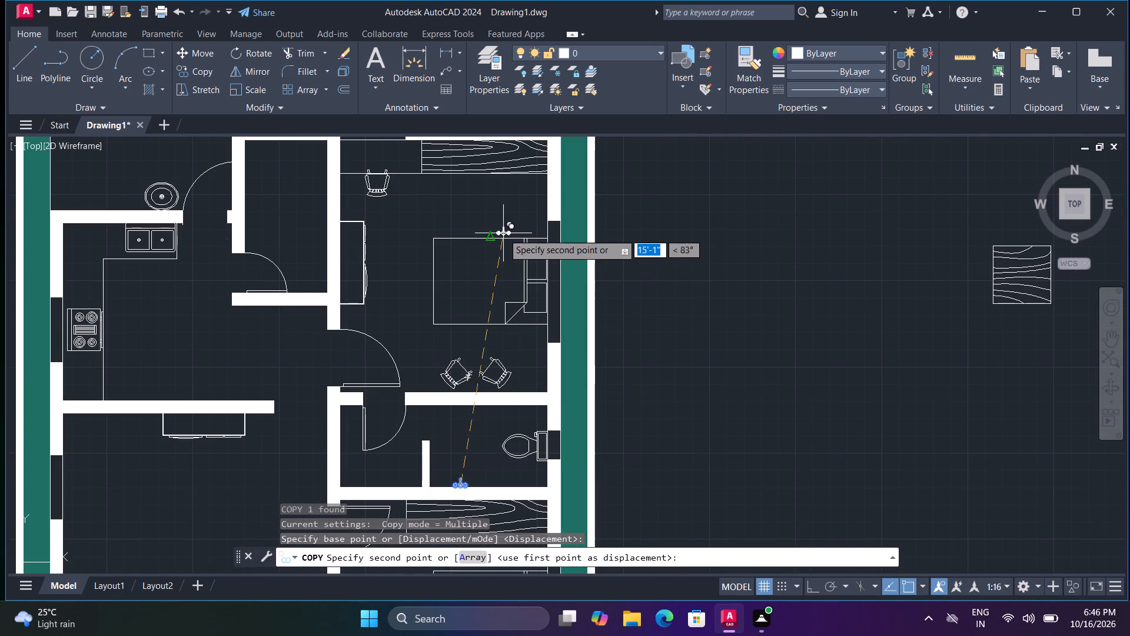
middle_click_drag(506, 227, 461, 591)
middle_click_drag(448, 569, 567, 98)
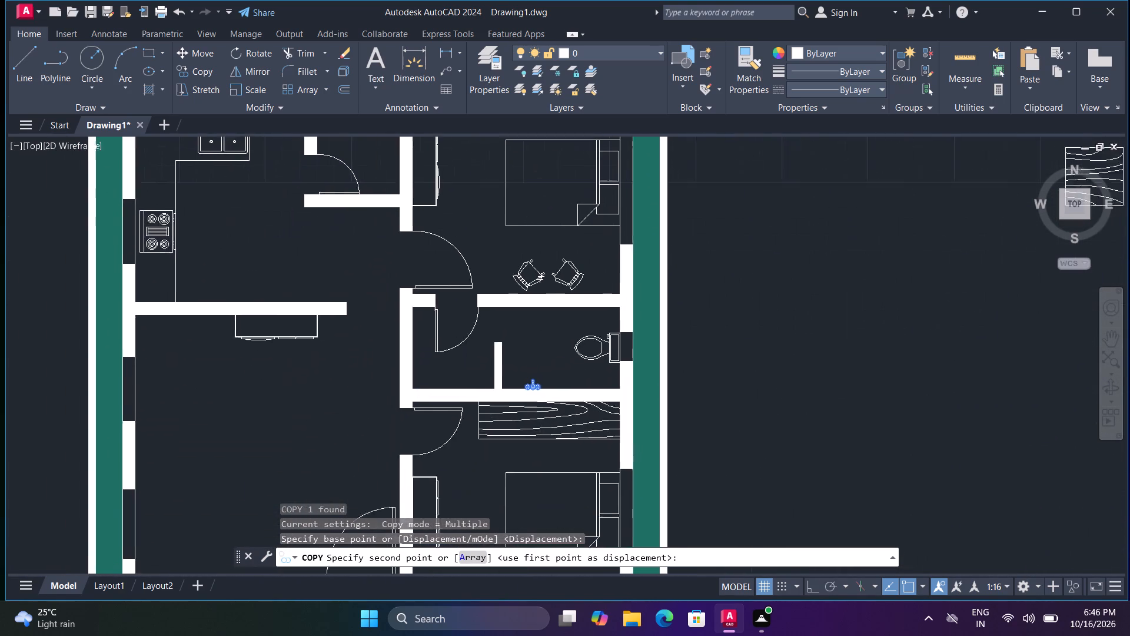
middle_click_drag(567, 98, 587, 23)
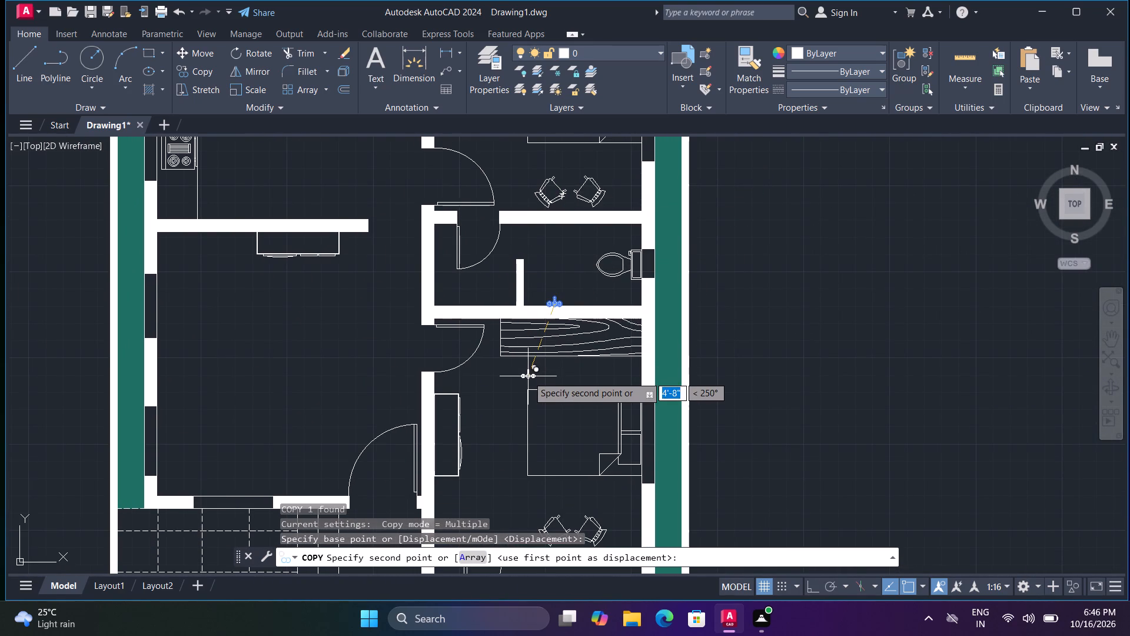
middle_click_drag(539, 389, 539, 243)
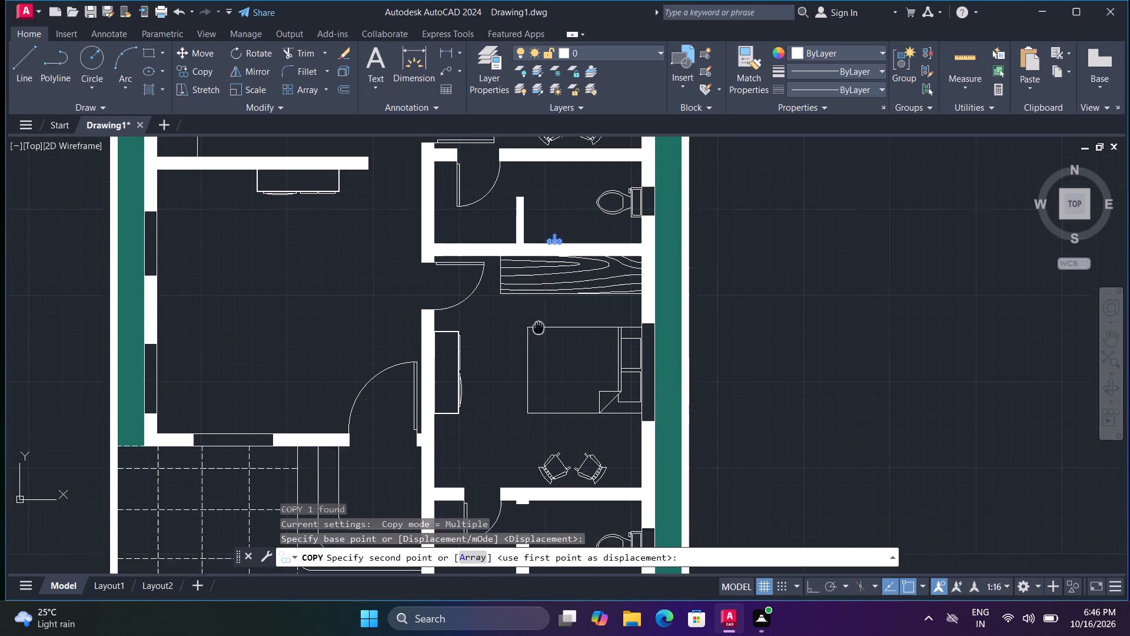
middle_click_drag(539, 243, 540, 32)
scroll(556, 264, "up", 2)
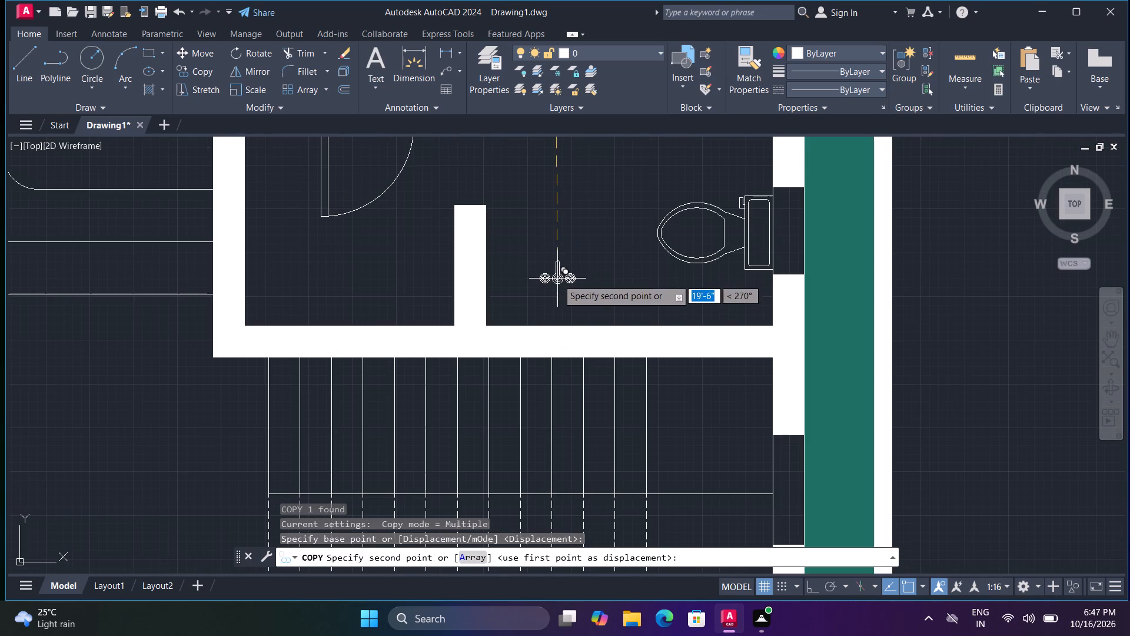
left_click(575, 317)
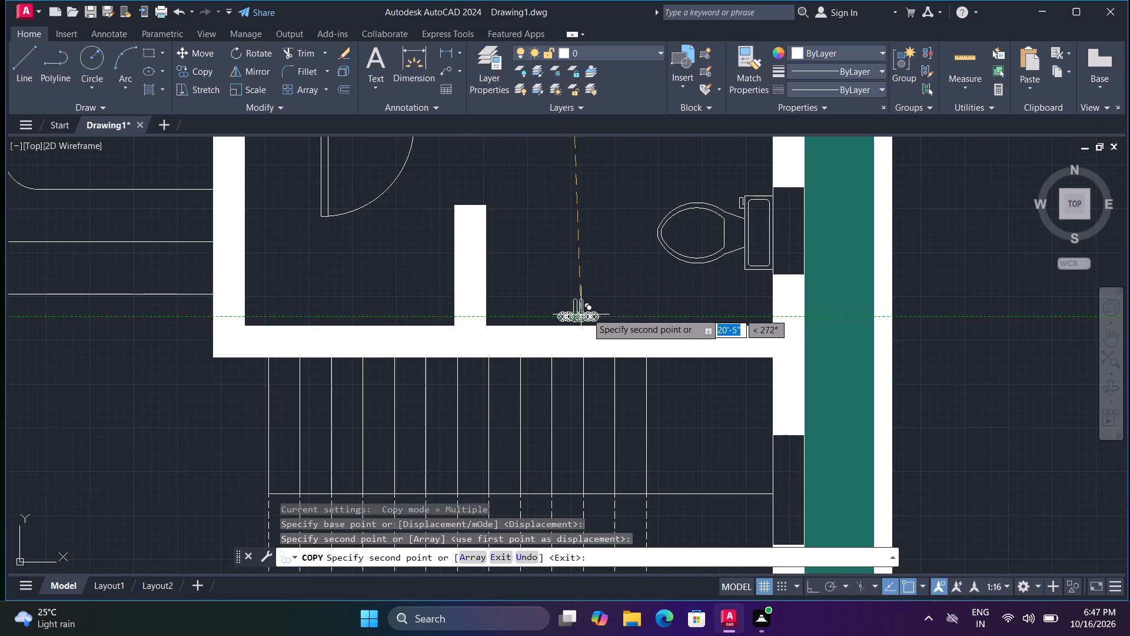
key("Escape")
Draw an L-shaped counter outline in the southern bathroom, running south beside the door leaf and east to the partition.
scroll(613, 295, "down", 2)
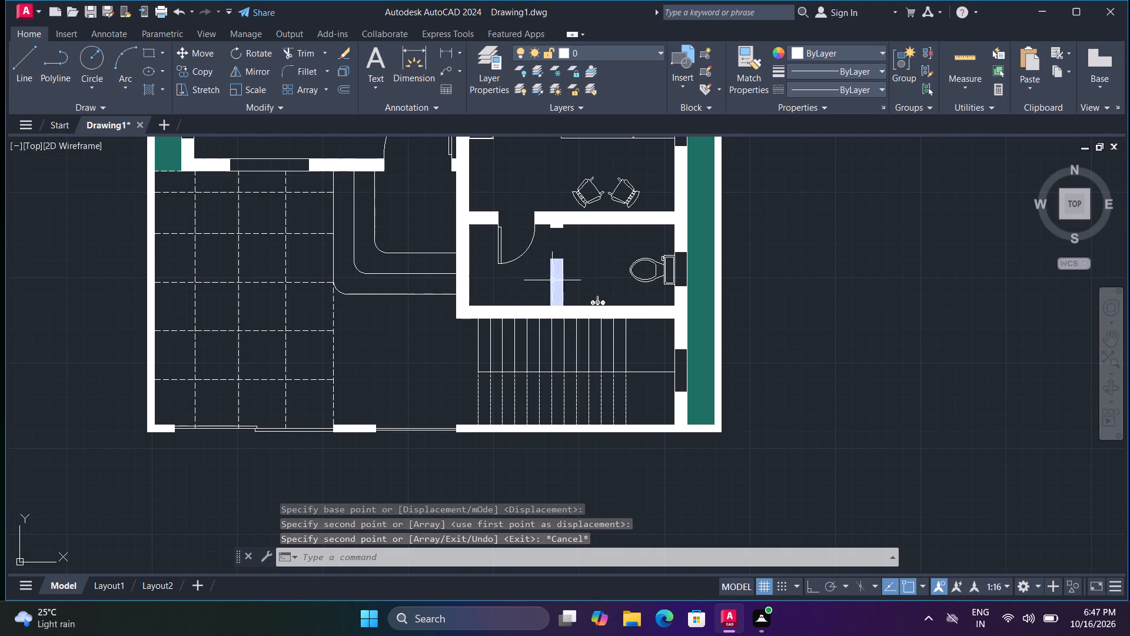
type("l")
key("space")
scroll(490, 269, "up", 2)
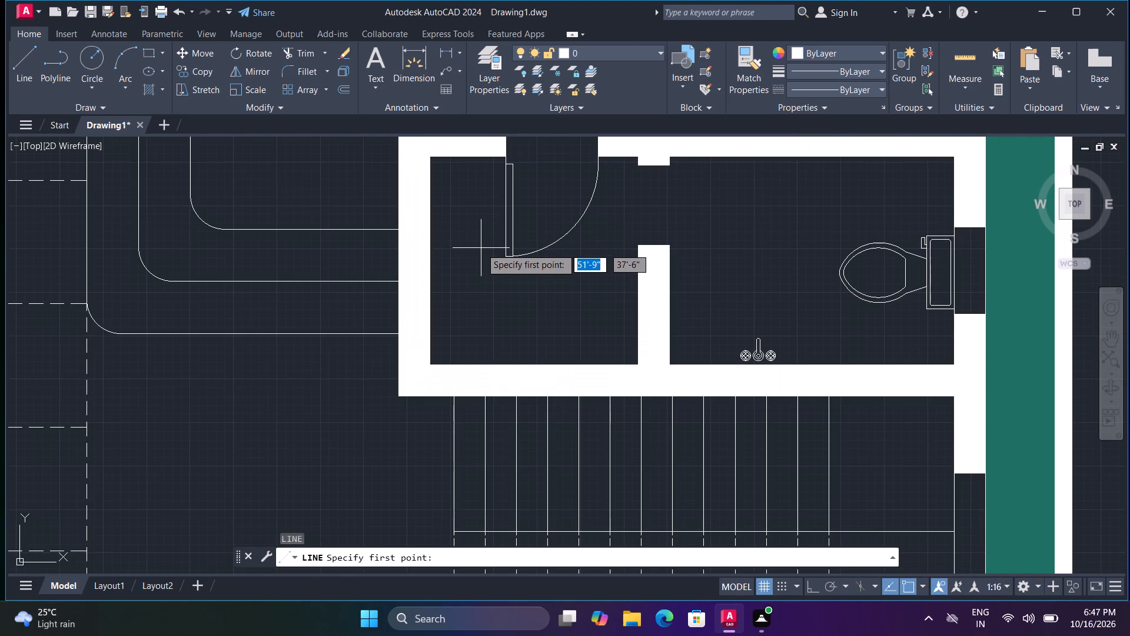
middle_click_drag(481, 248, 515, 349)
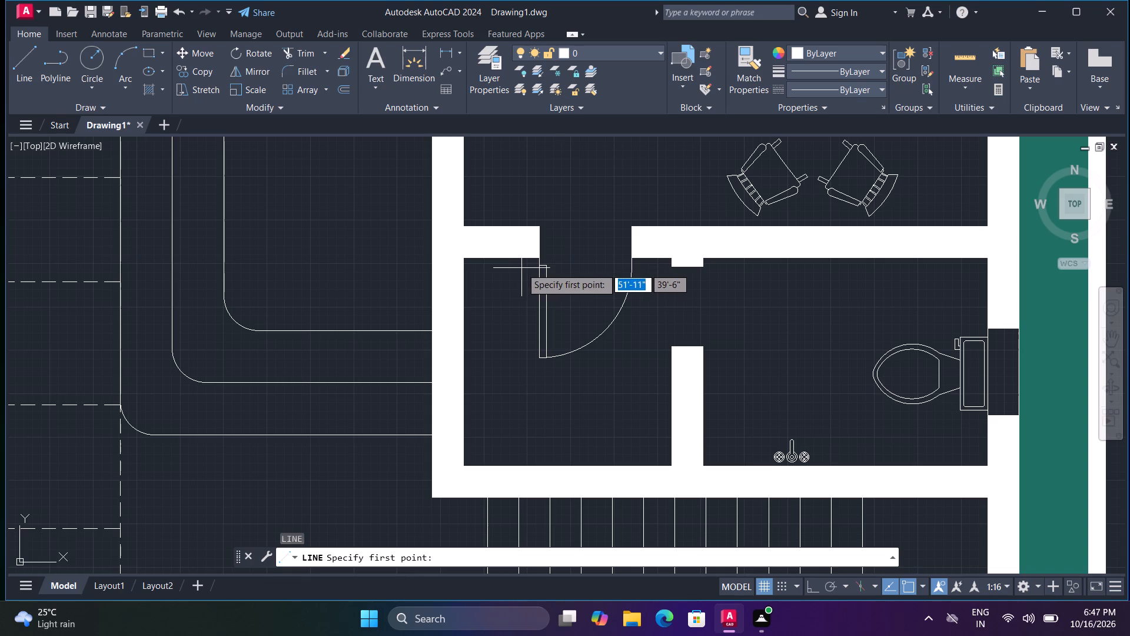
left_click(521, 268)
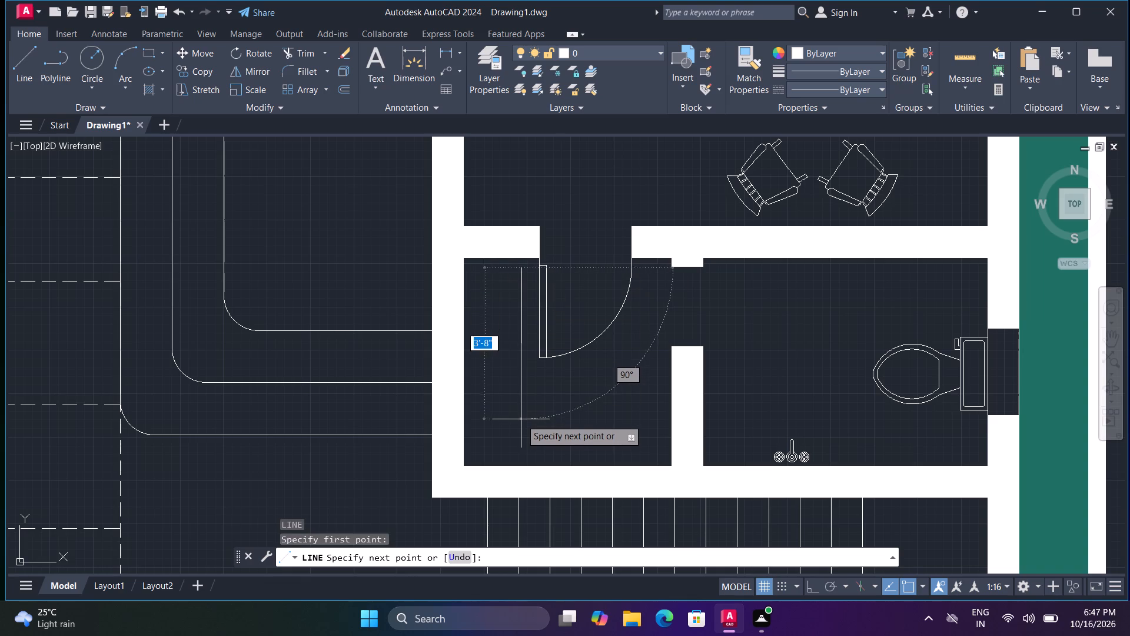
key("F8")
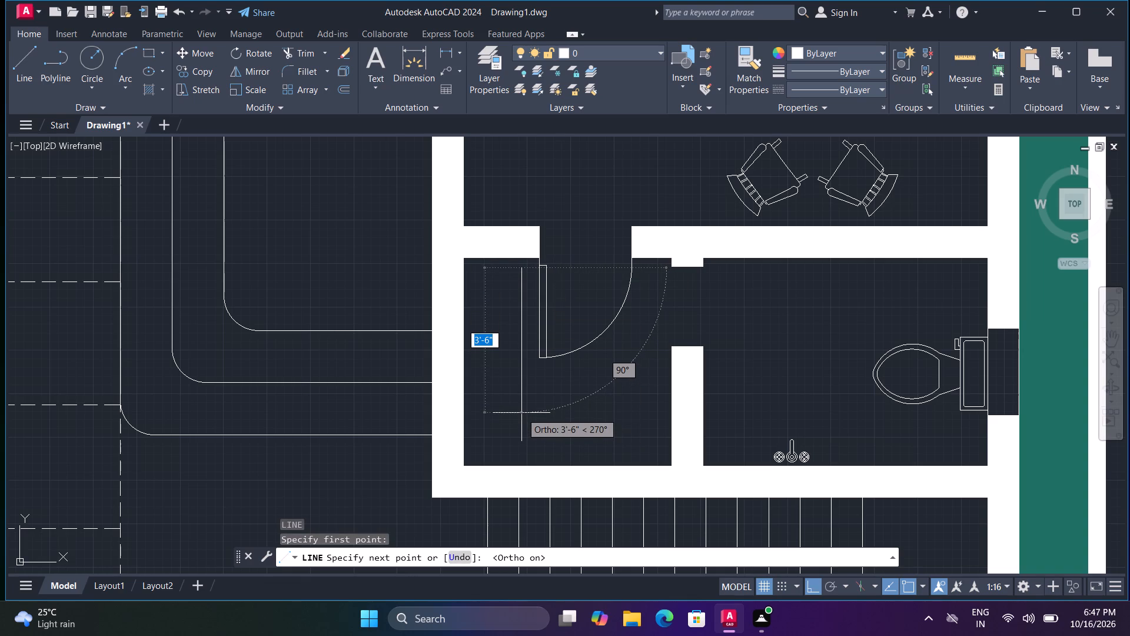
left_click(523, 401)
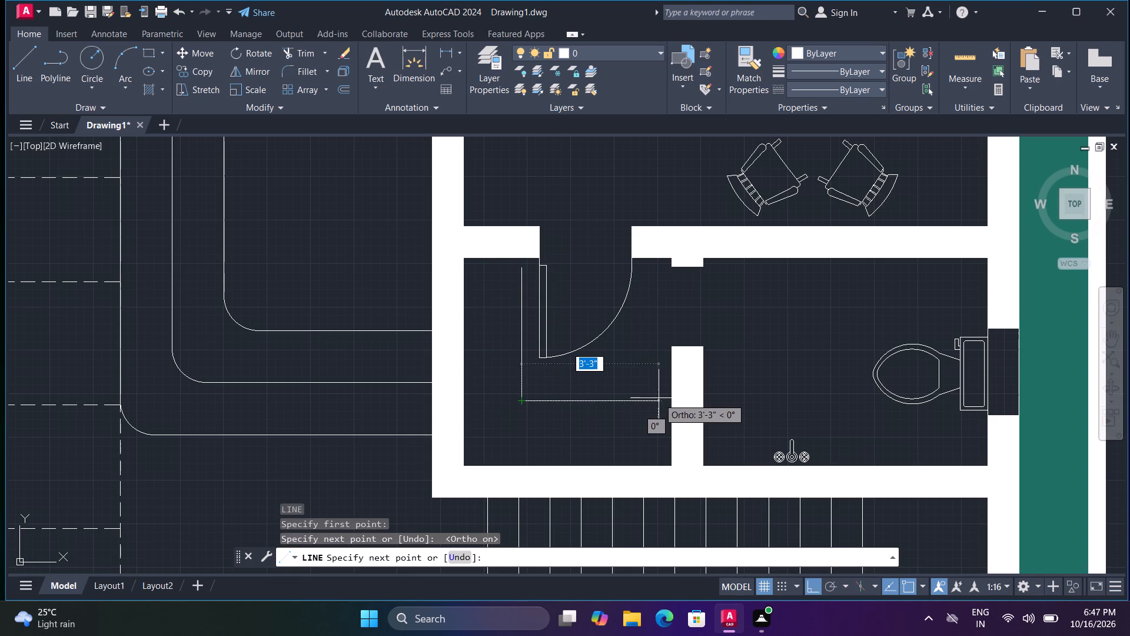
left_click(671, 403)
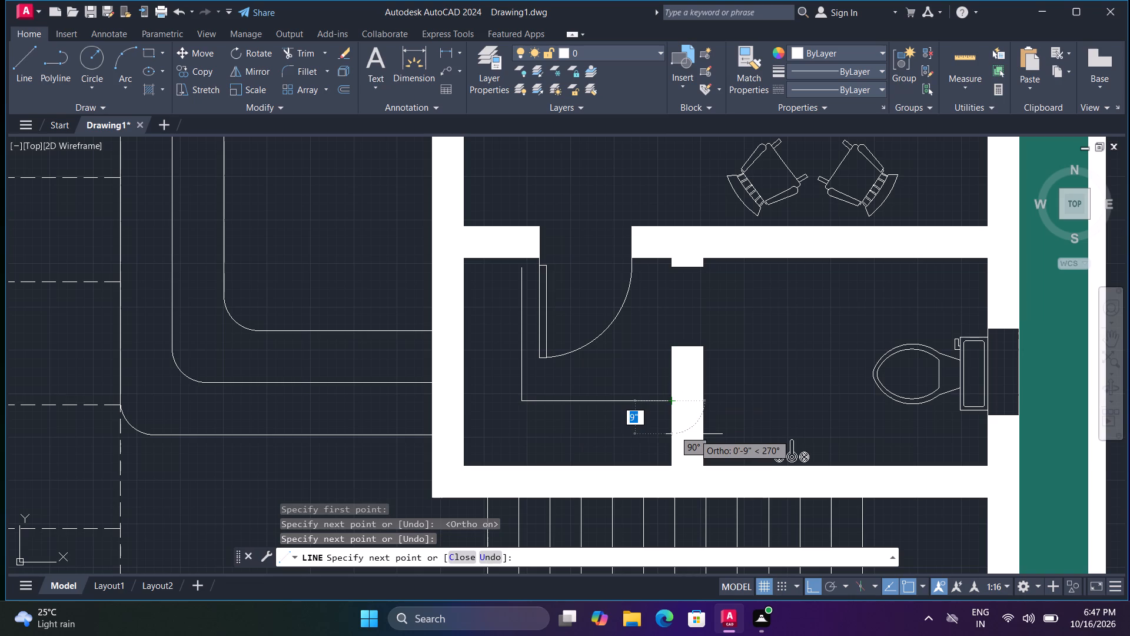
key("Escape")
key("Escape")
Extend the southern counter outline's vertical line up to the bathroom's north wall.
type("ex")
key("space")
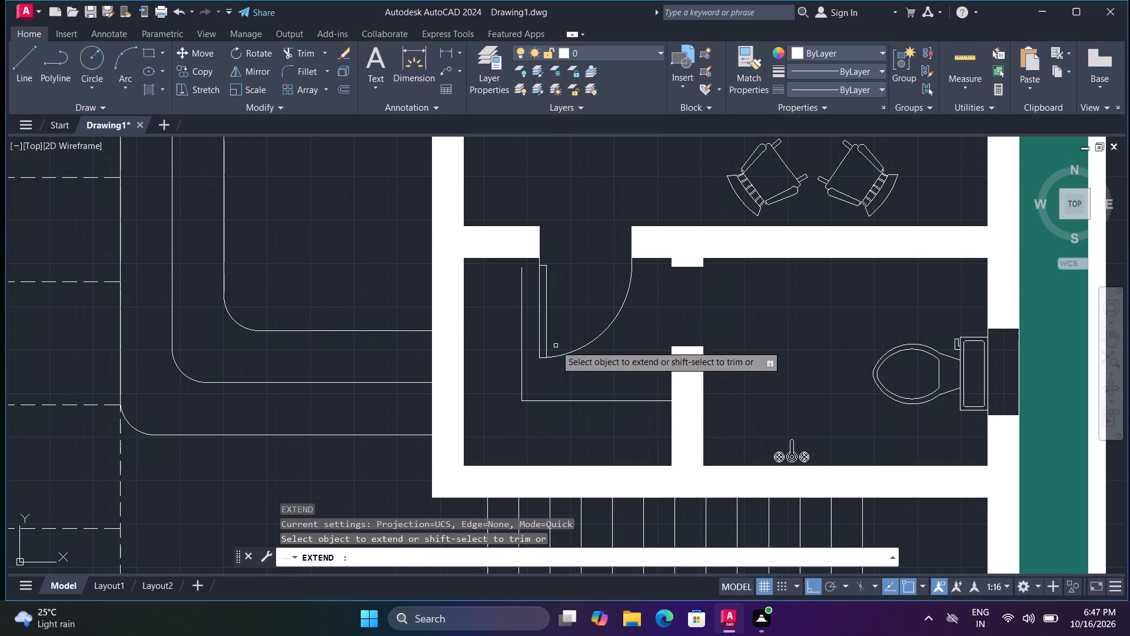
left_click(520, 302)
key("Escape")
Draw a matching L-shaped counter outline in the northern bathroom, south beside the door leaf and about 3'-11" east to the partition.
scroll(547, 357, "down", 1)
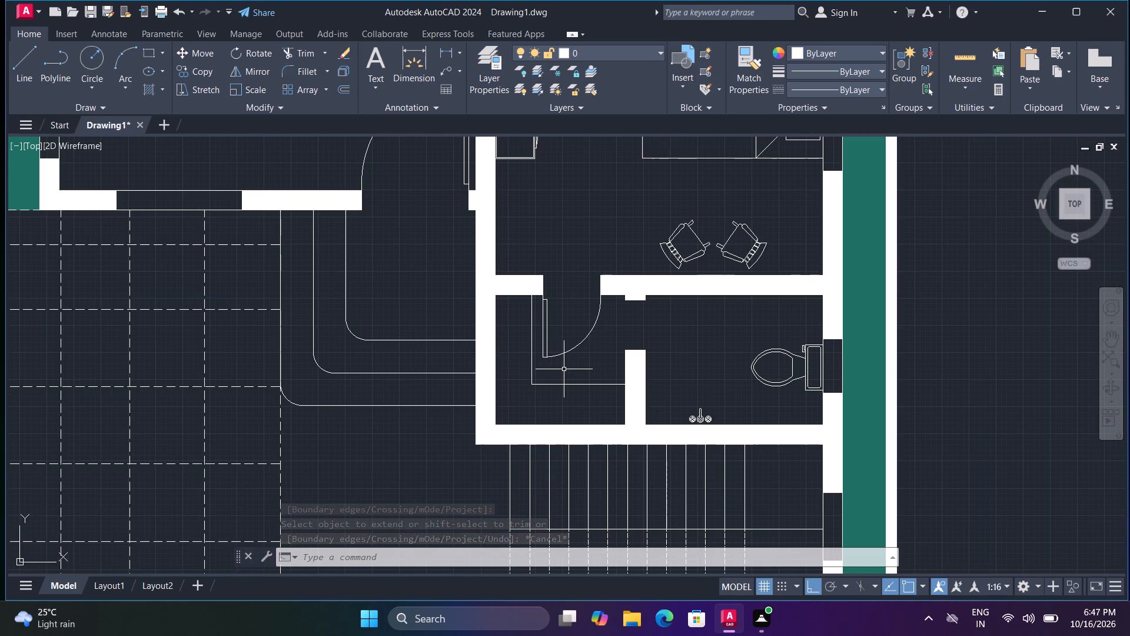
middle_click_drag(583, 220, 586, 467)
middle_click_drag(593, 263, 593, 267)
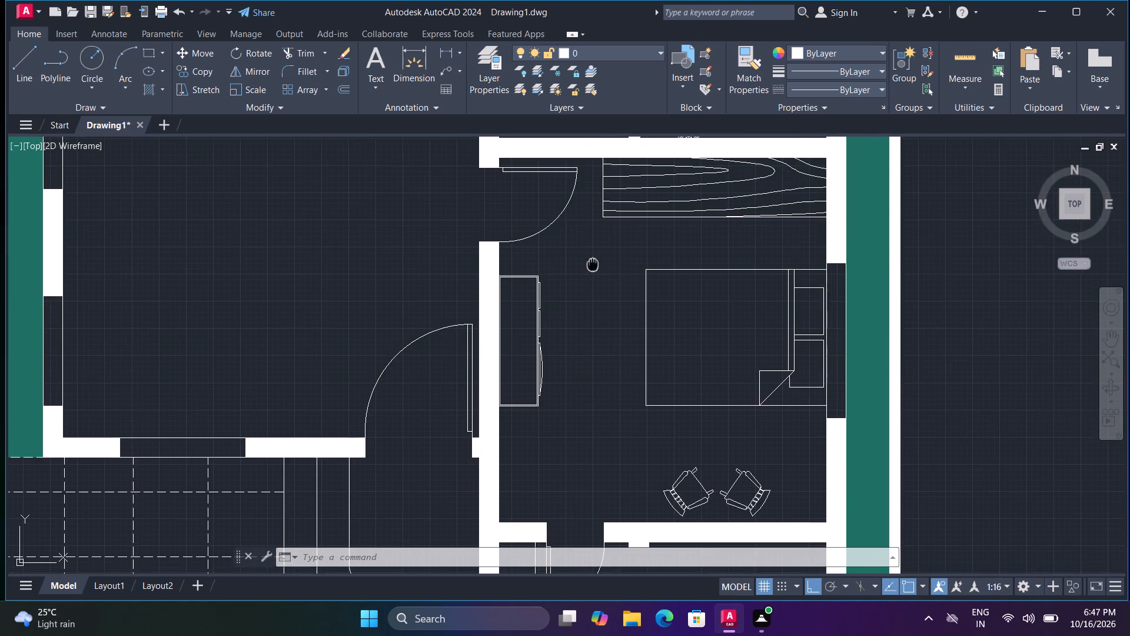
middle_click_drag(593, 267, 514, 560)
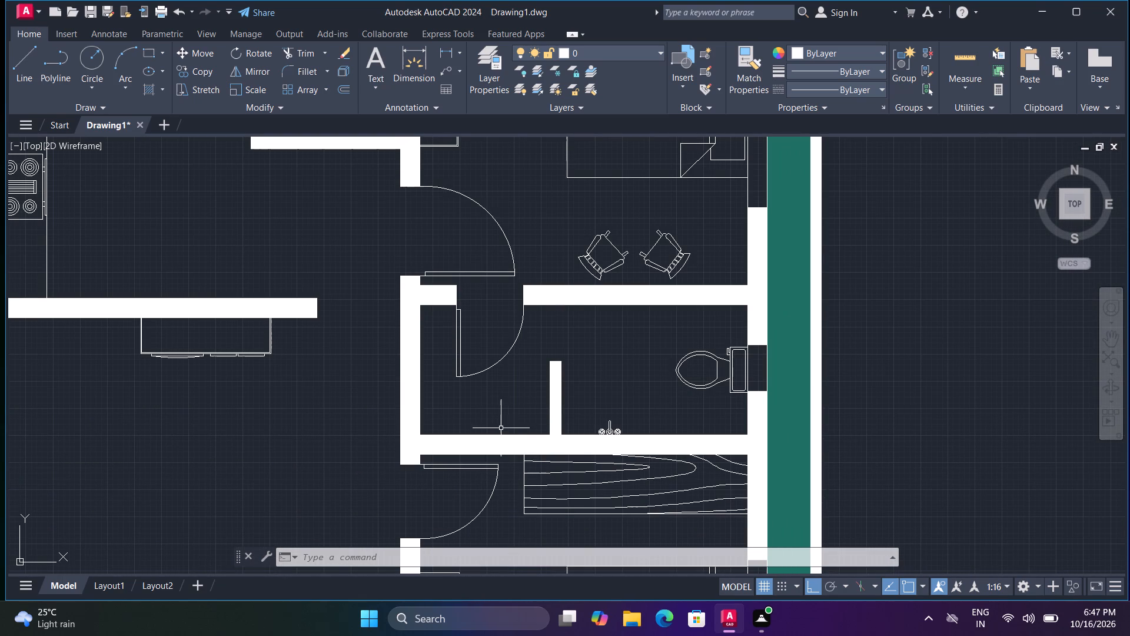
type("l")
key("space")
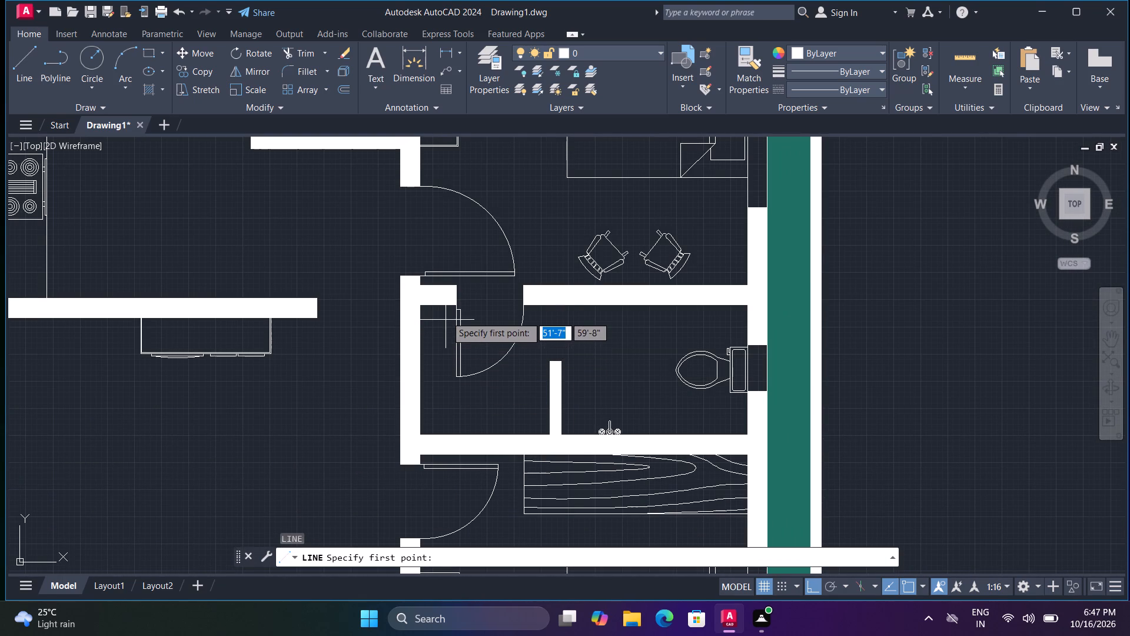
left_click(448, 314)
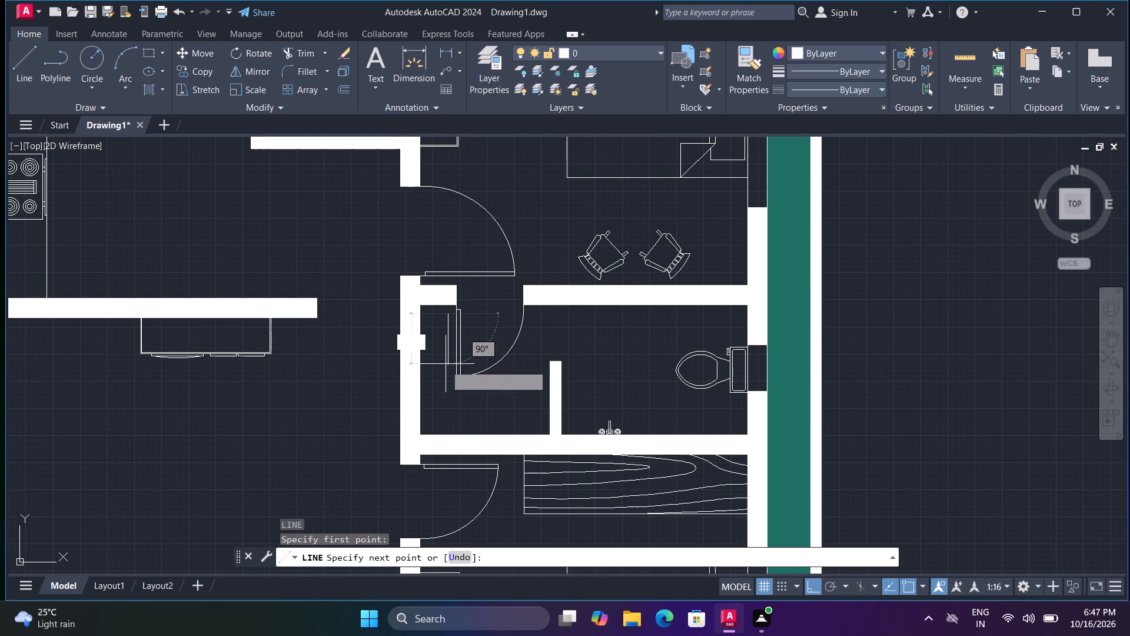
left_click(451, 402)
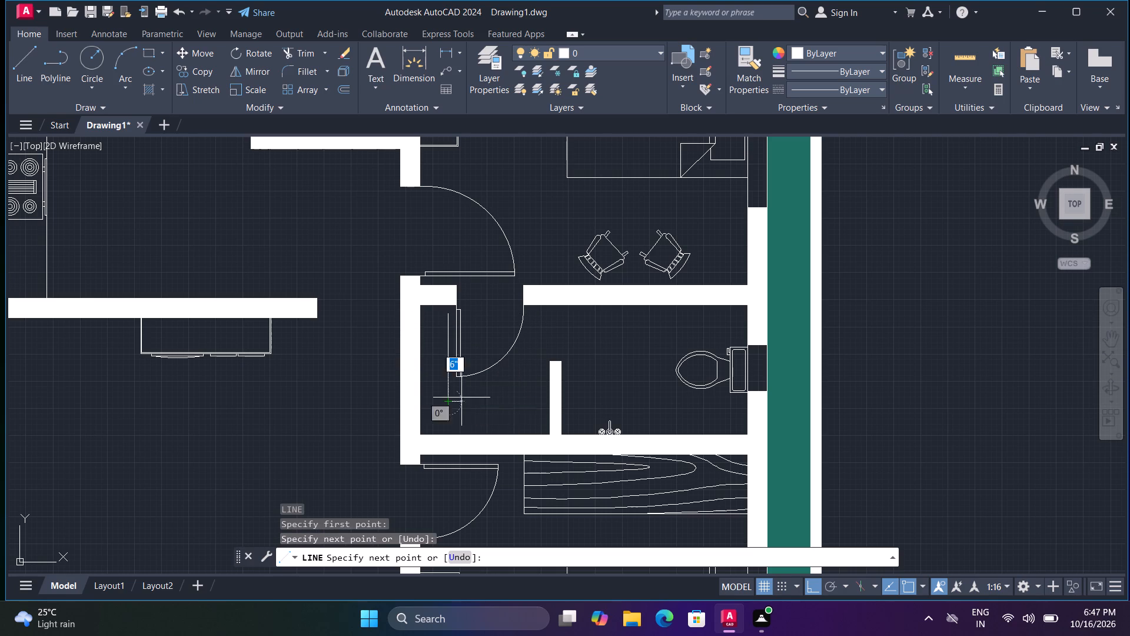
left_click(547, 405)
key("space")
Extend the northern counter outline's vertical line up to the bathroom's north wall.
type("ex")
key("space")
left_click(449, 329)
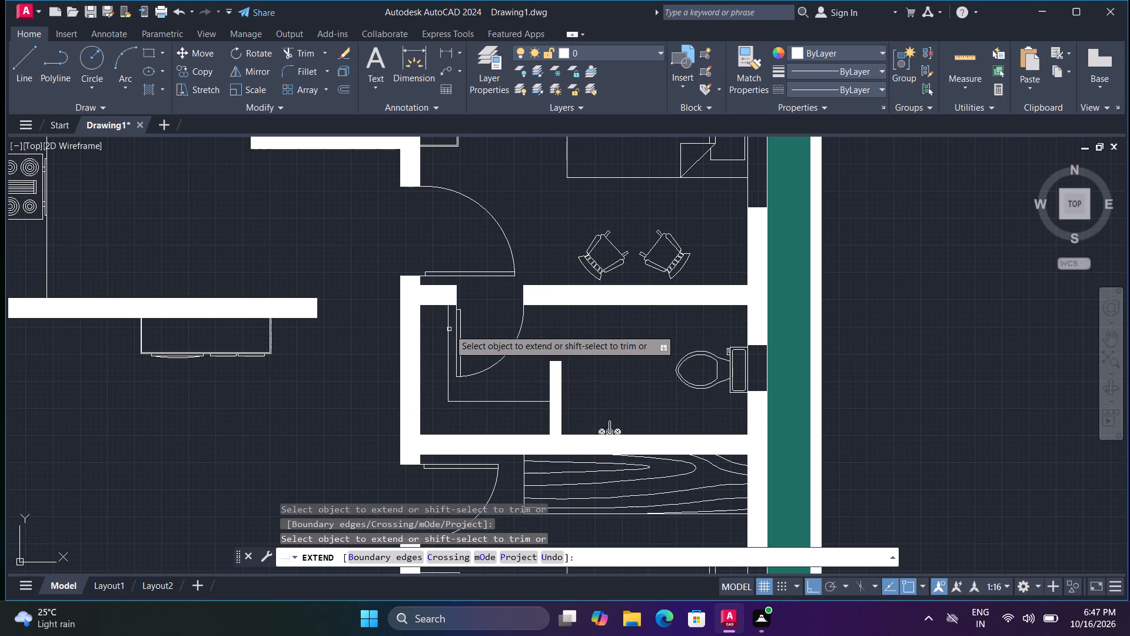
key("Escape")
Move the square wood-grain block from outside the plan into the northern bedroom, between the wardrobe and the bed.
scroll(454, 339, "down", 1)
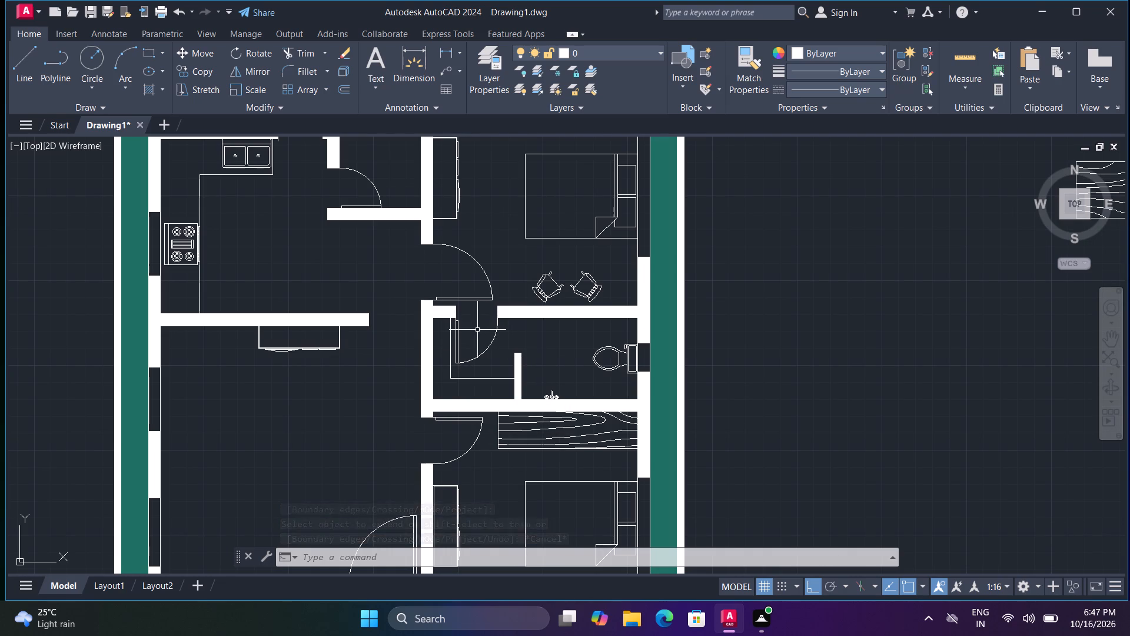
scroll(373, 370, "down", 2)
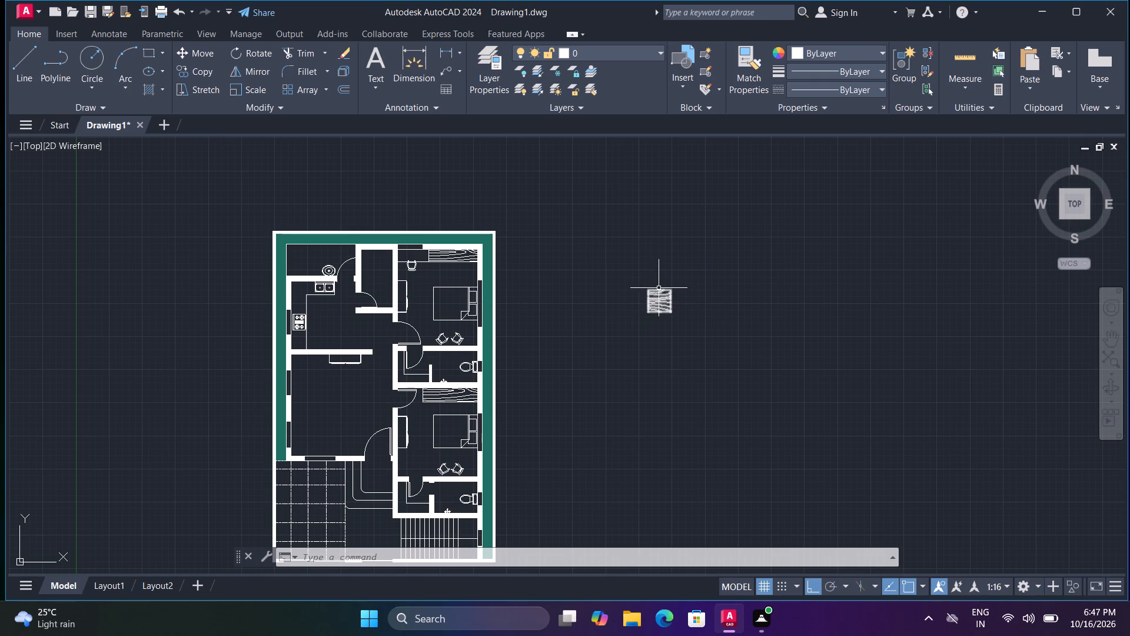
left_click(659, 294)
key("m")
key("space")
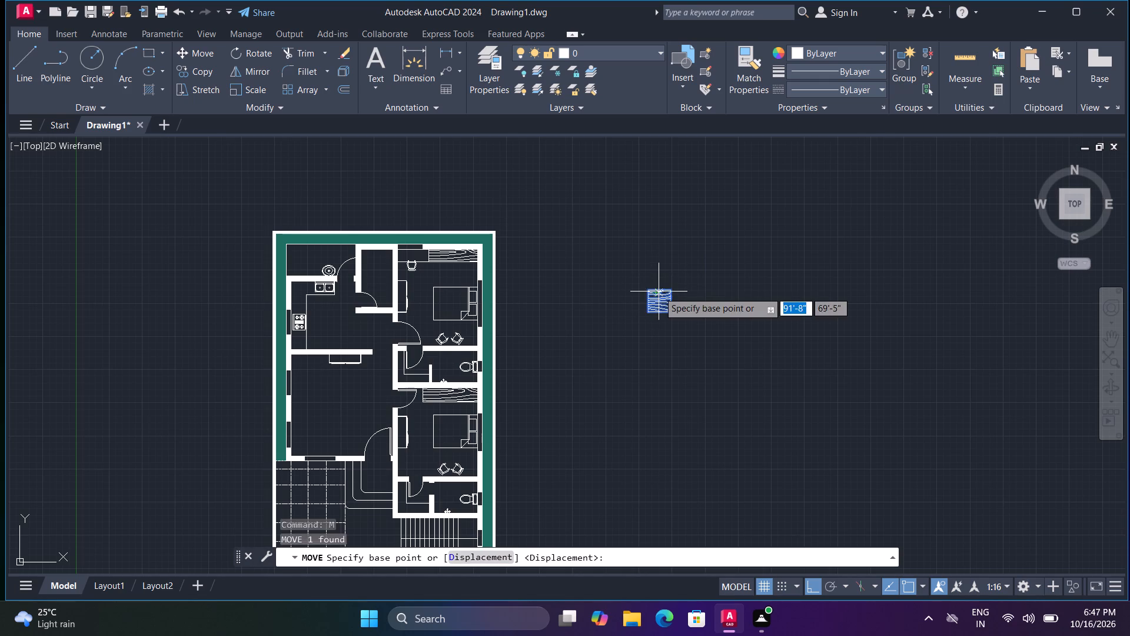
left_click(659, 291)
scroll(460, 272, "up", 3)
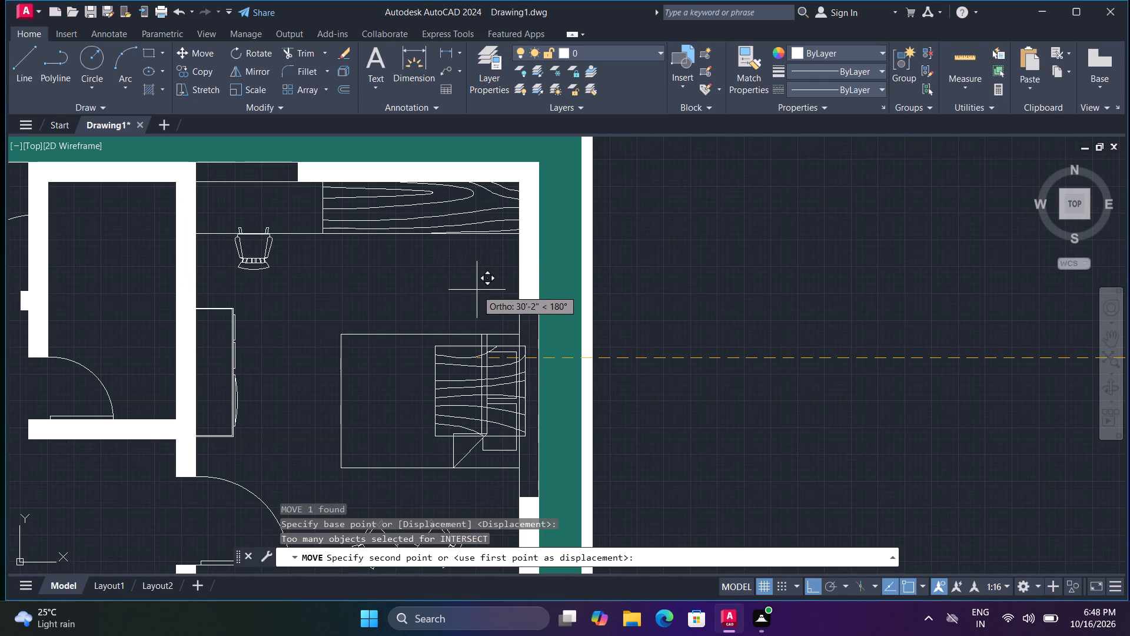
key("F8")
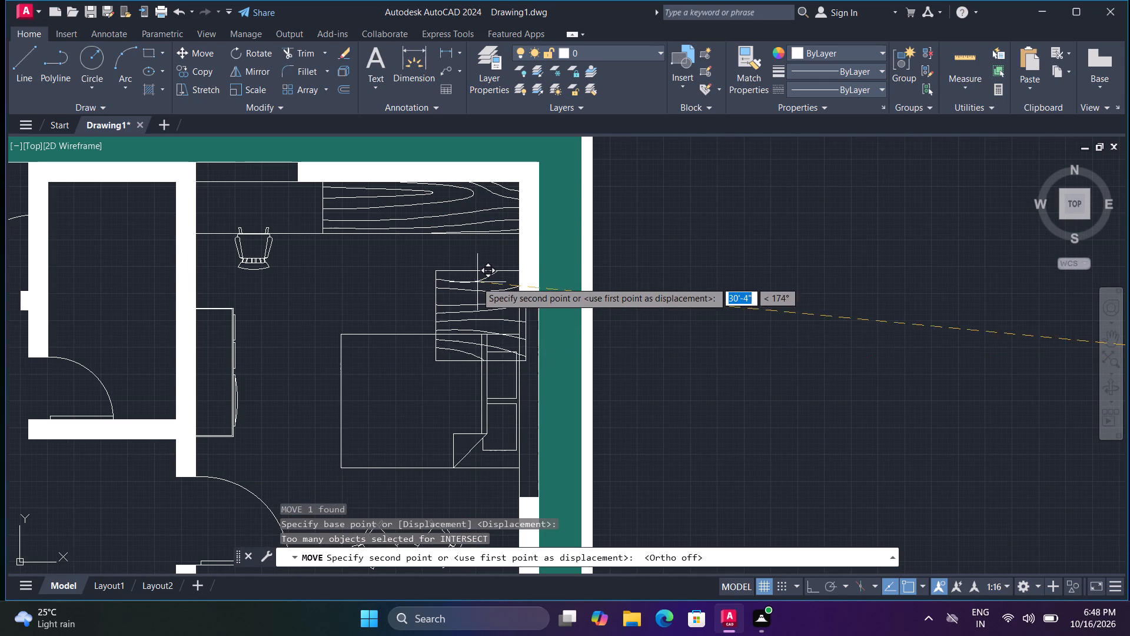
left_click(448, 254)
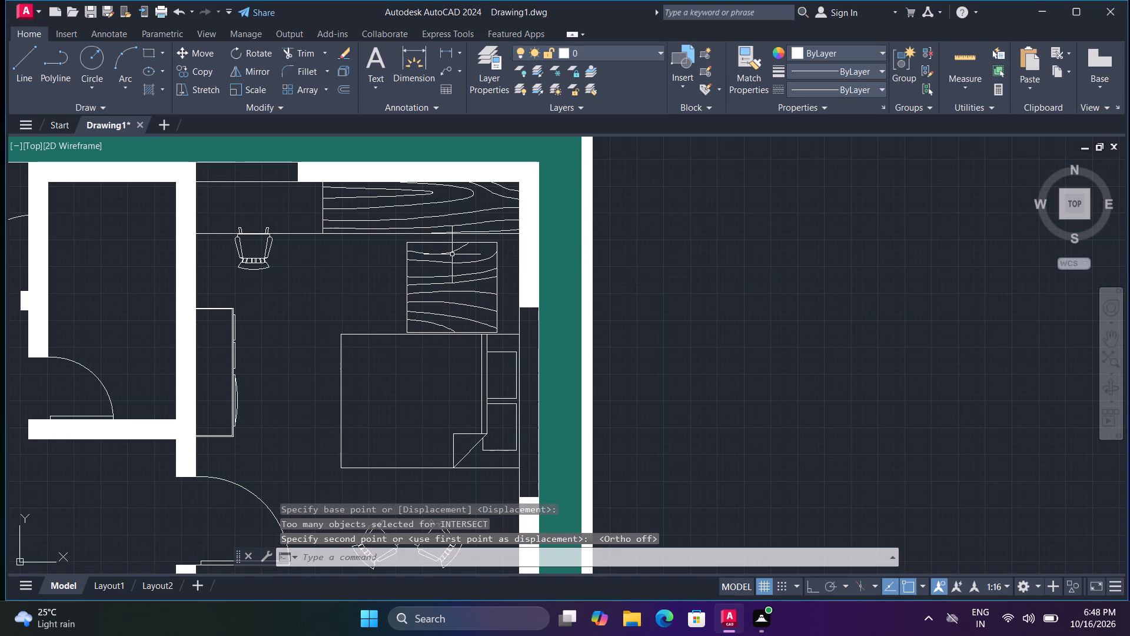
Scale the wood-grain block in the northern bedroom down to nightstand size, using a base point on its east edge near the south-east corner.
type("sc")
key("space")
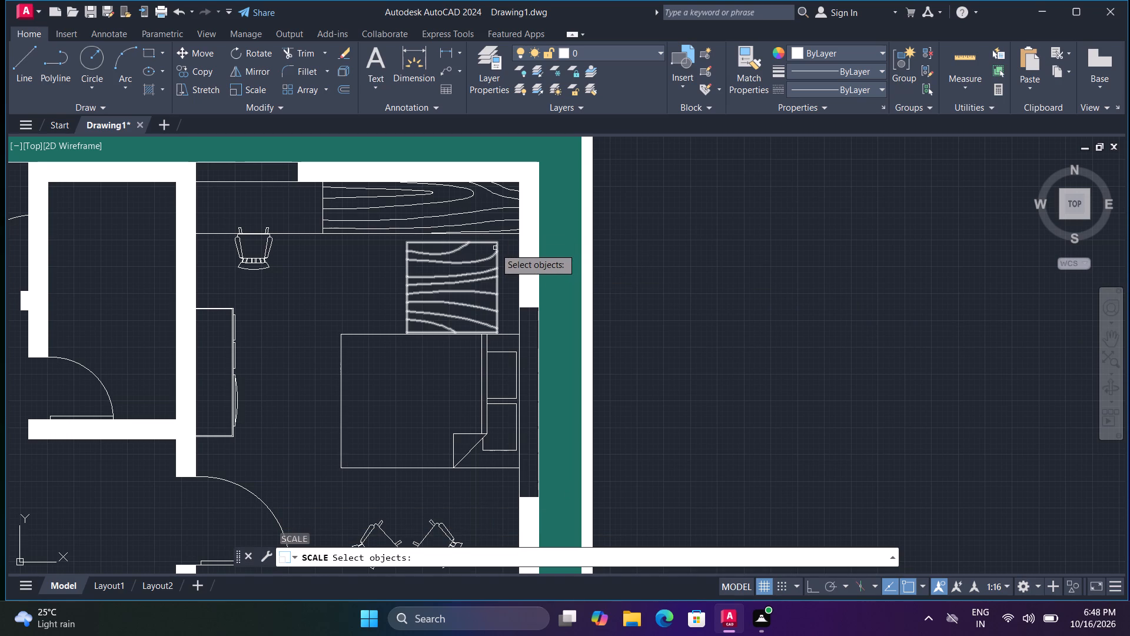
left_click(495, 248)
key("space")
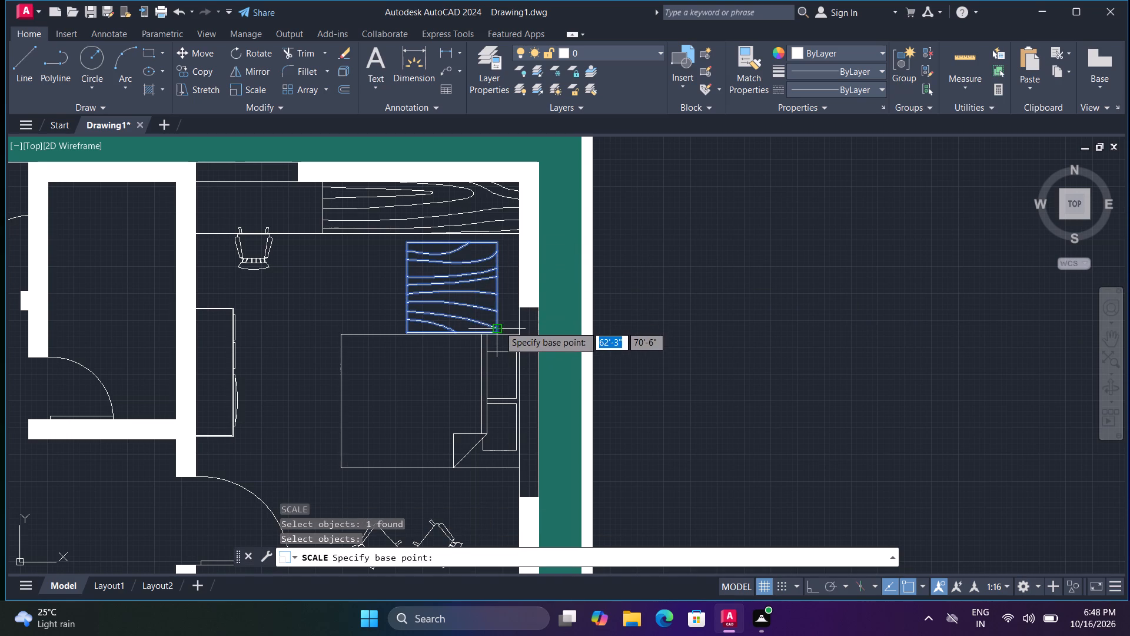
left_click(499, 326)
left_click(495, 314)
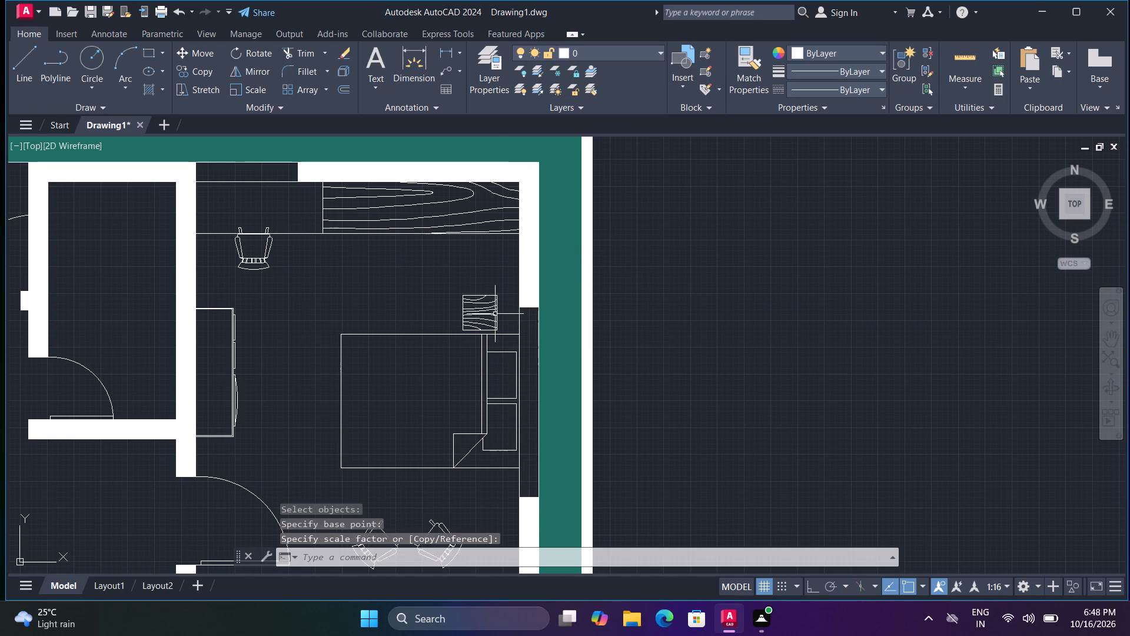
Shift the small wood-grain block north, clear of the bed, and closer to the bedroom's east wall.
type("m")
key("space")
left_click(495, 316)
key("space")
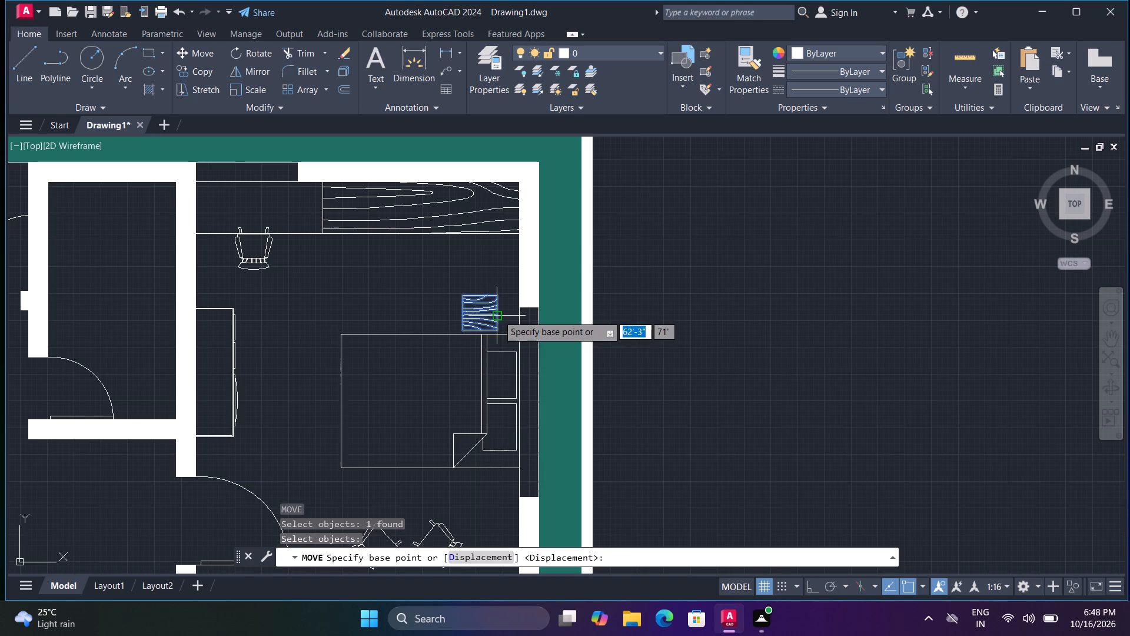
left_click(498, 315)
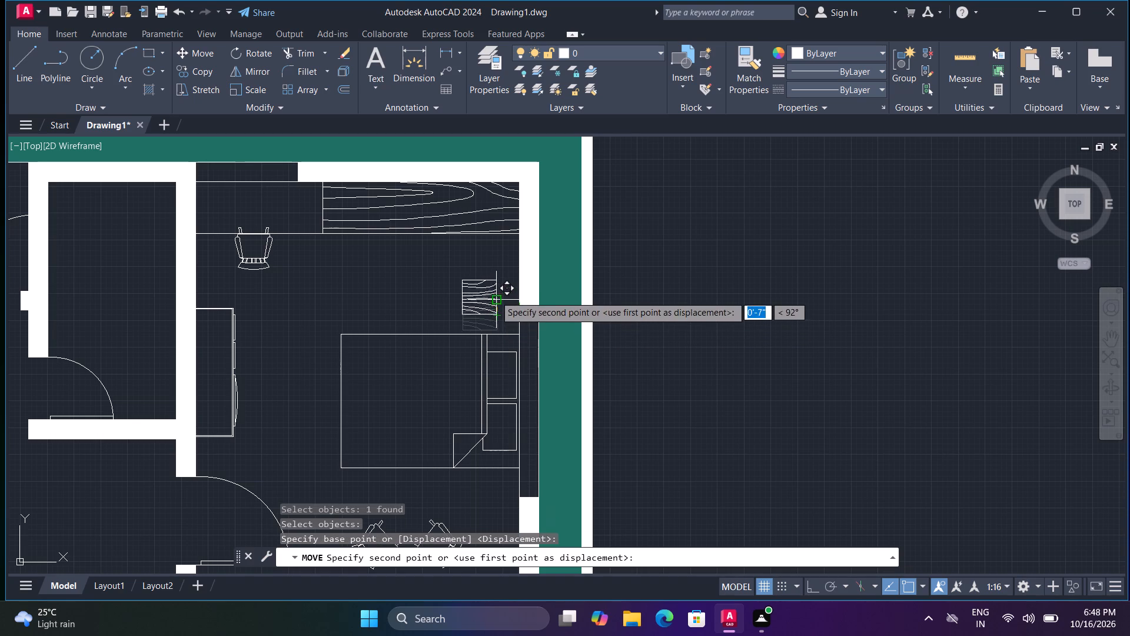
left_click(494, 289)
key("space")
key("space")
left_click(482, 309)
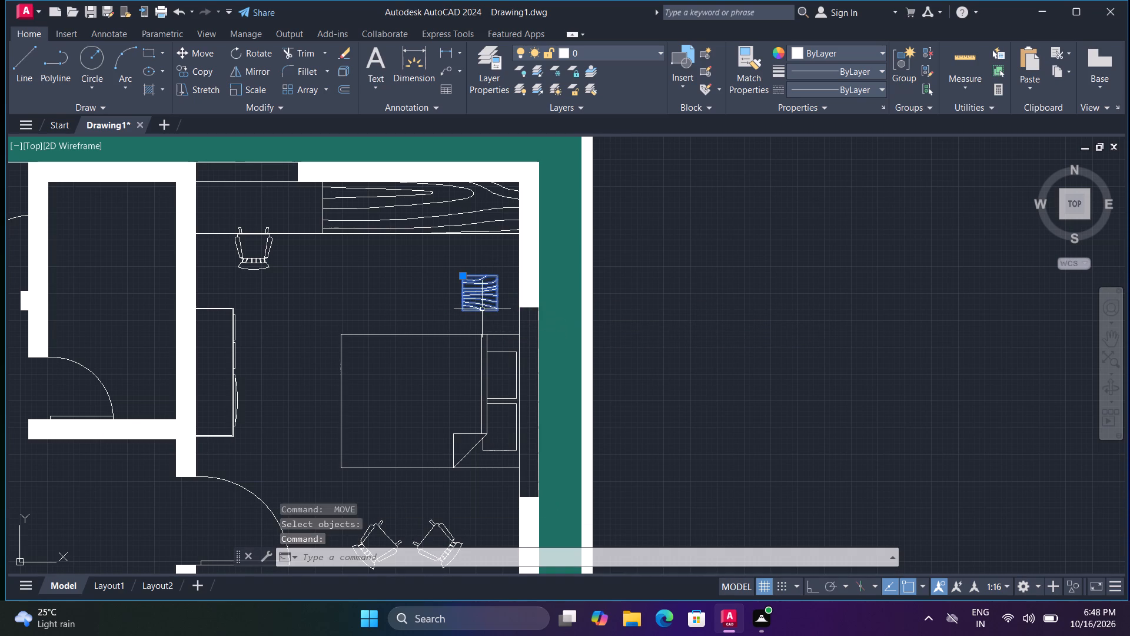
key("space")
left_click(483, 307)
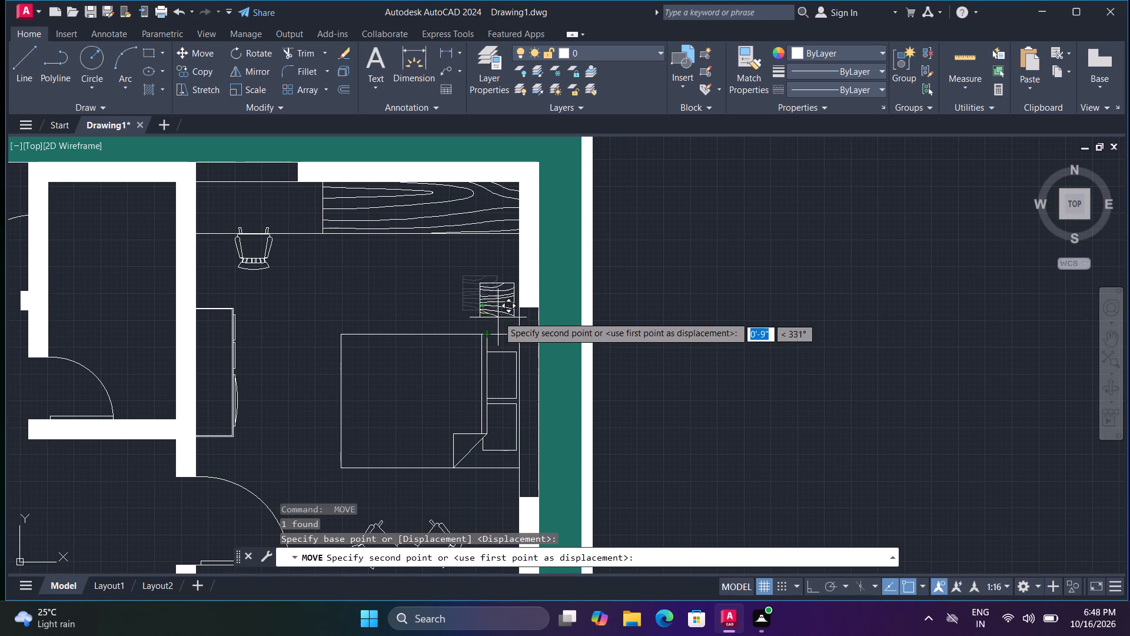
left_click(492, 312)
Move the nightstand by its south-east corner to the northern bed's north-east corner, flush against the east wall.
key("space")
key("space")
key("space")
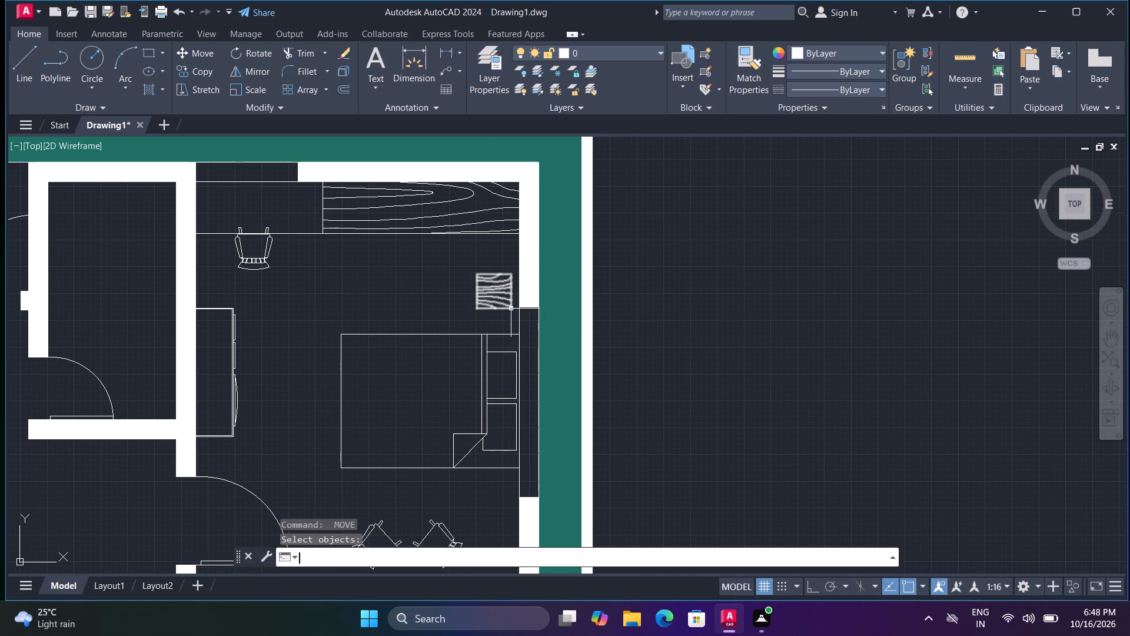
left_click(511, 309)
key("space")
left_click(511, 308)
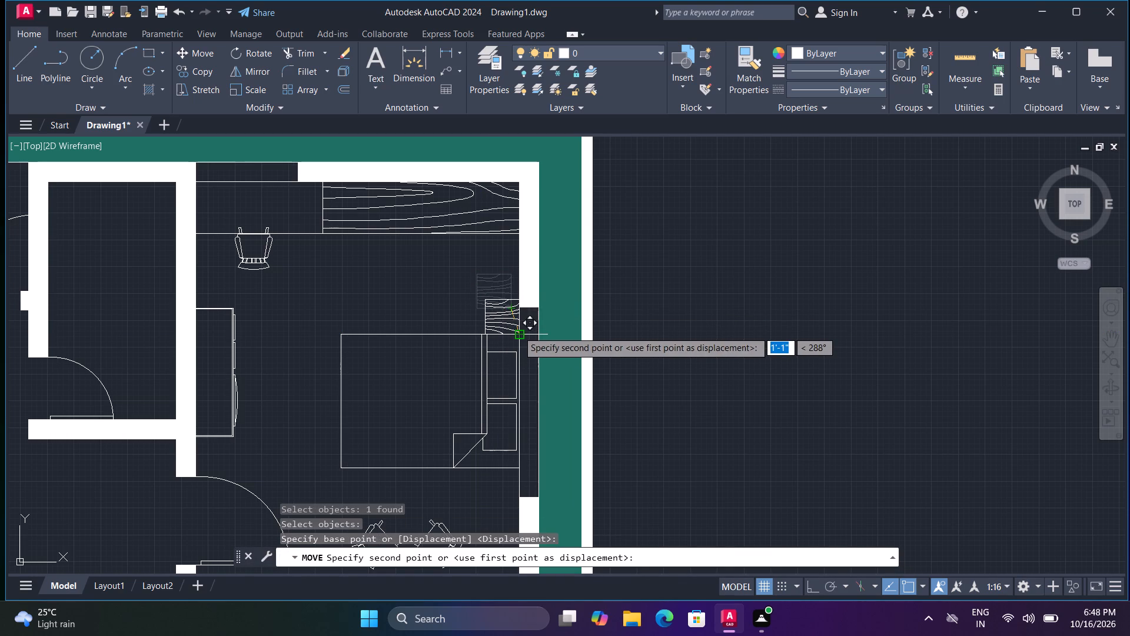
left_click(518, 331)
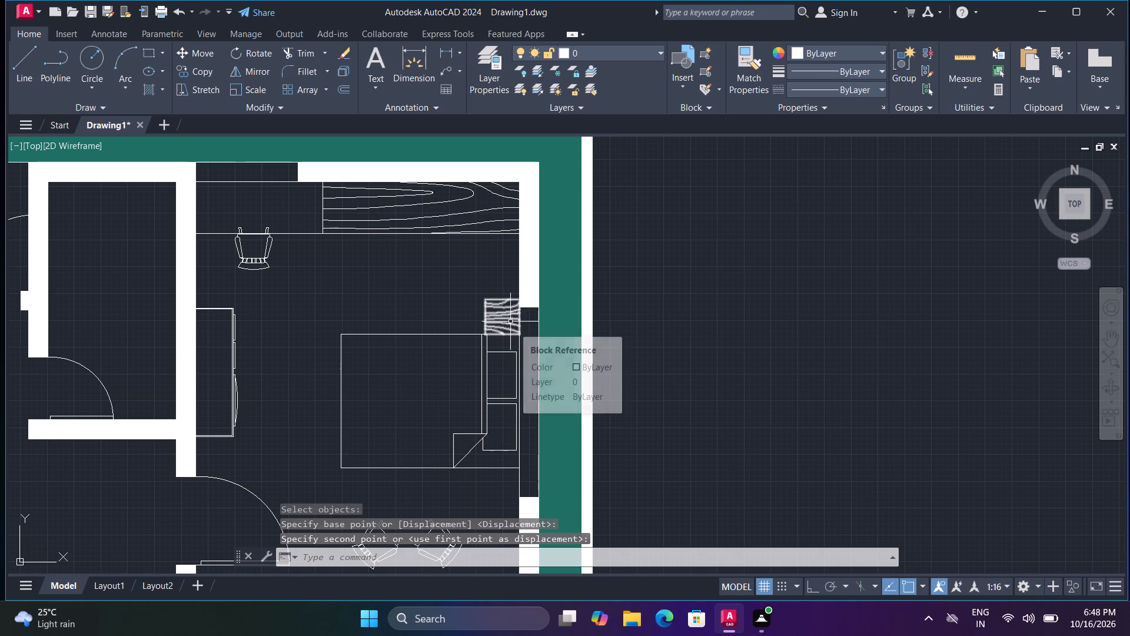
Copy the nightstand from its north-east corner to the south-east corner of the northern bed, against the east wall.
key("c")
type("o")
key("space")
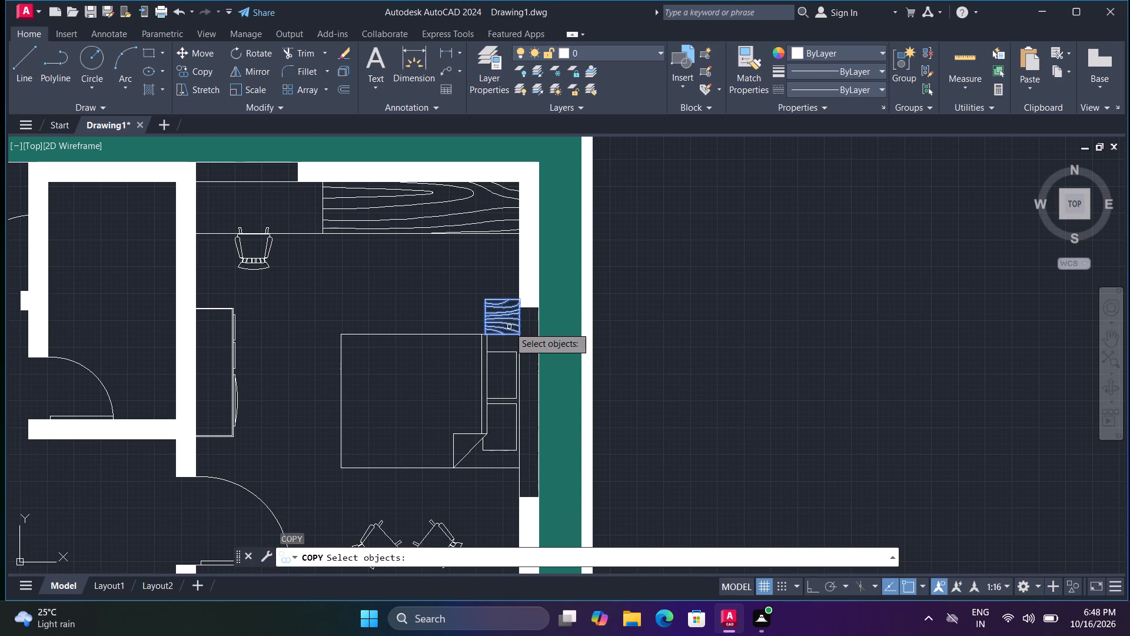
left_click(509, 327)
key("space")
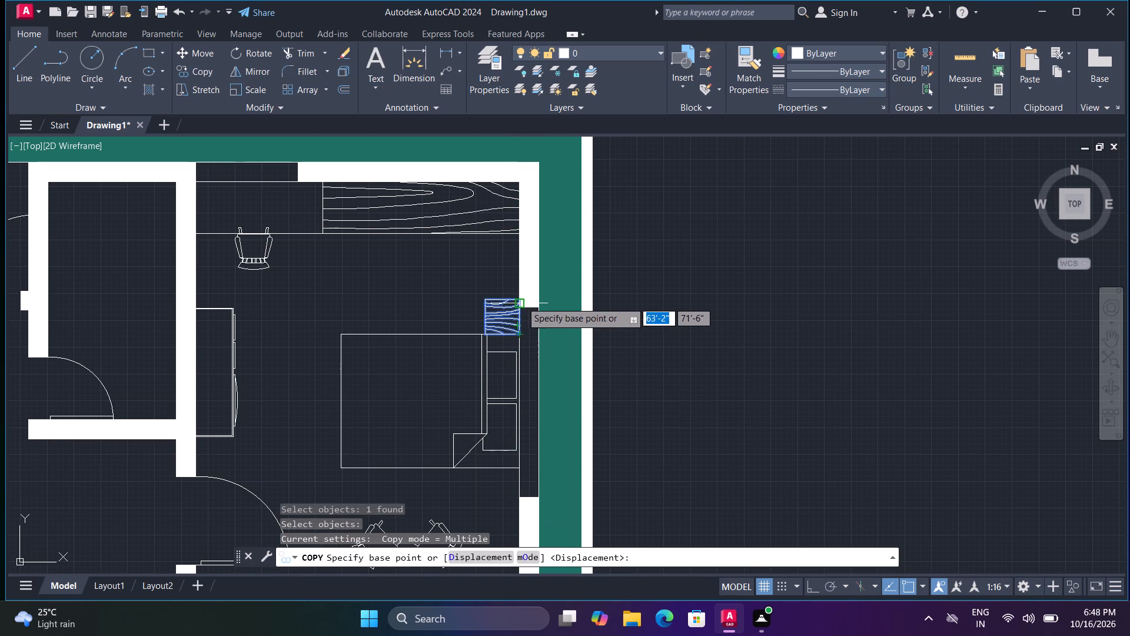
left_click(523, 296)
middle_click_drag(520, 324, 524, 101)
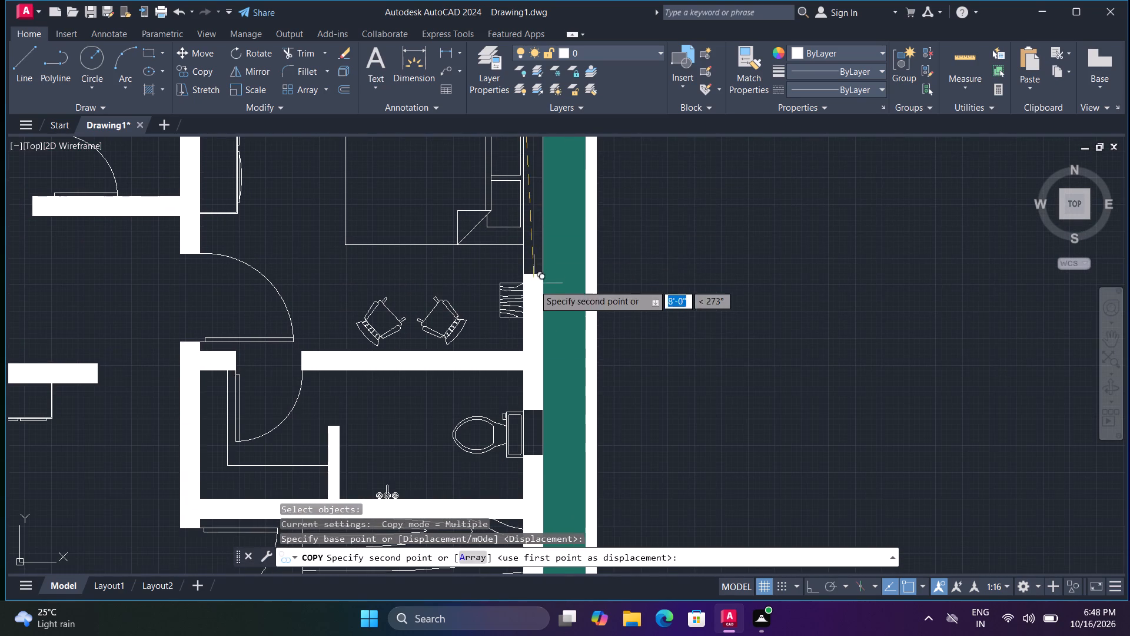
scroll(496, 249, "up", 1)
left_click(536, 244)
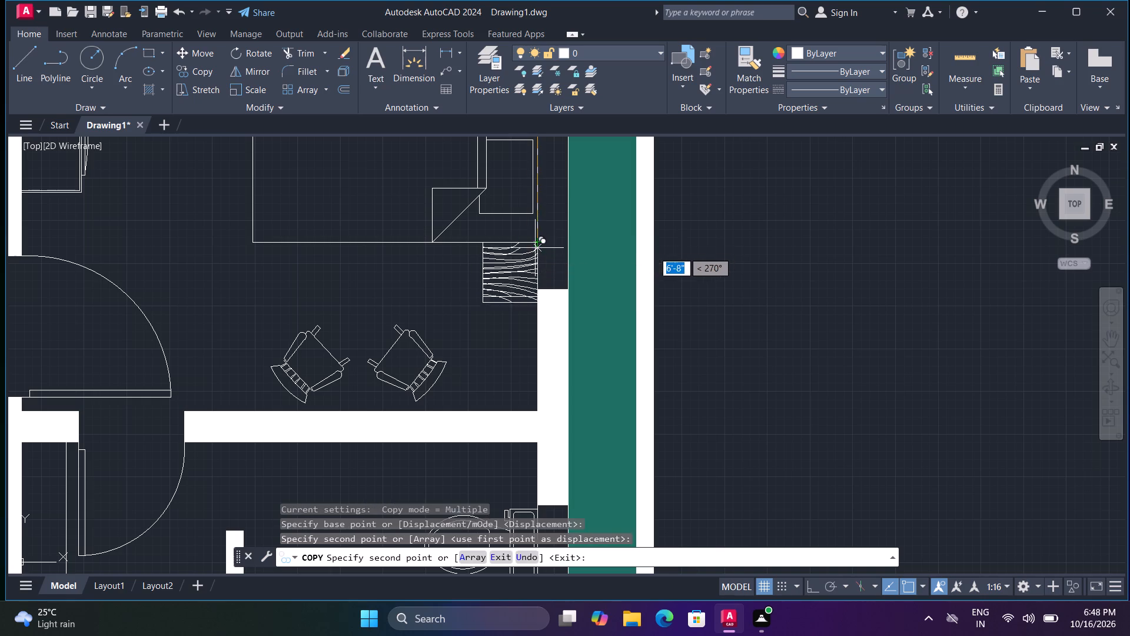
Place another nightstand copy at the south-east corner of the southern bedroom's bed, against the east wall.
scroll(527, 290, "down", 2)
middle_click_drag(523, 336, 494, 33)
scroll(490, 200, "up", 2)
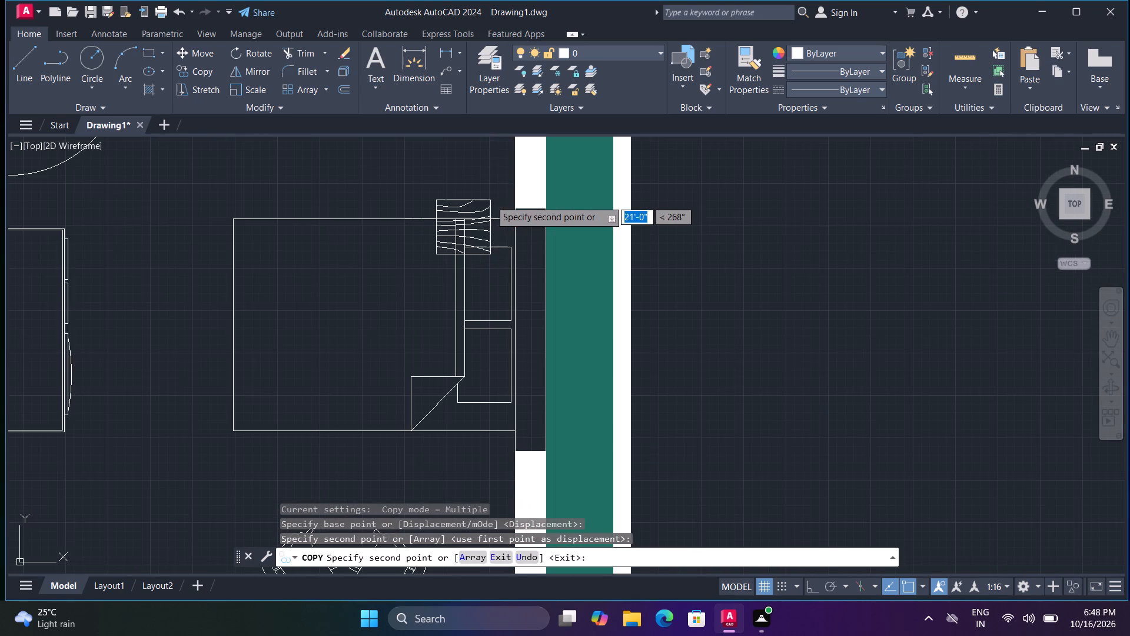
left_click(516, 429)
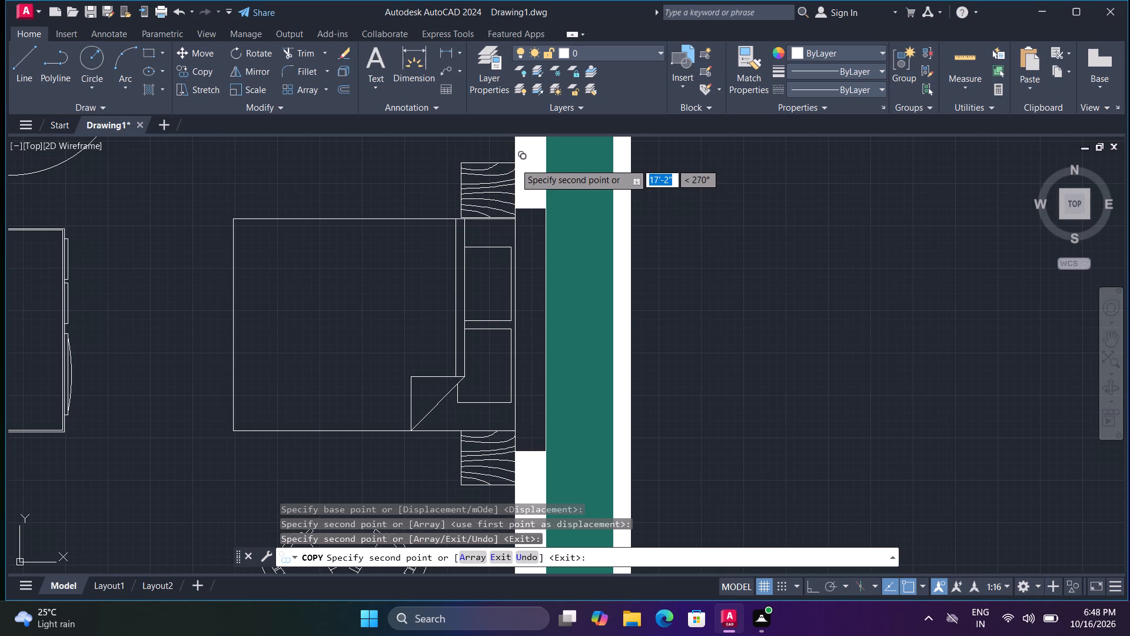
Place another nightstand copy just north of the southern bedroom's bed, near the east wall, and finish copying.
scroll(513, 163, "up", 2)
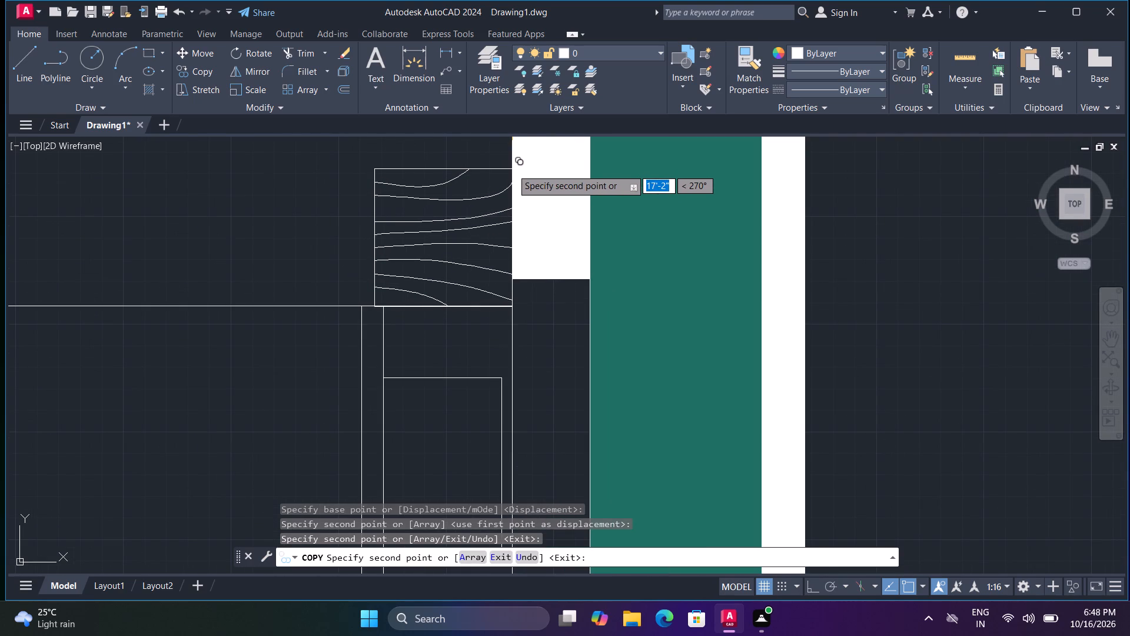
left_click(512, 169)
scroll(512, 169, "down", 2)
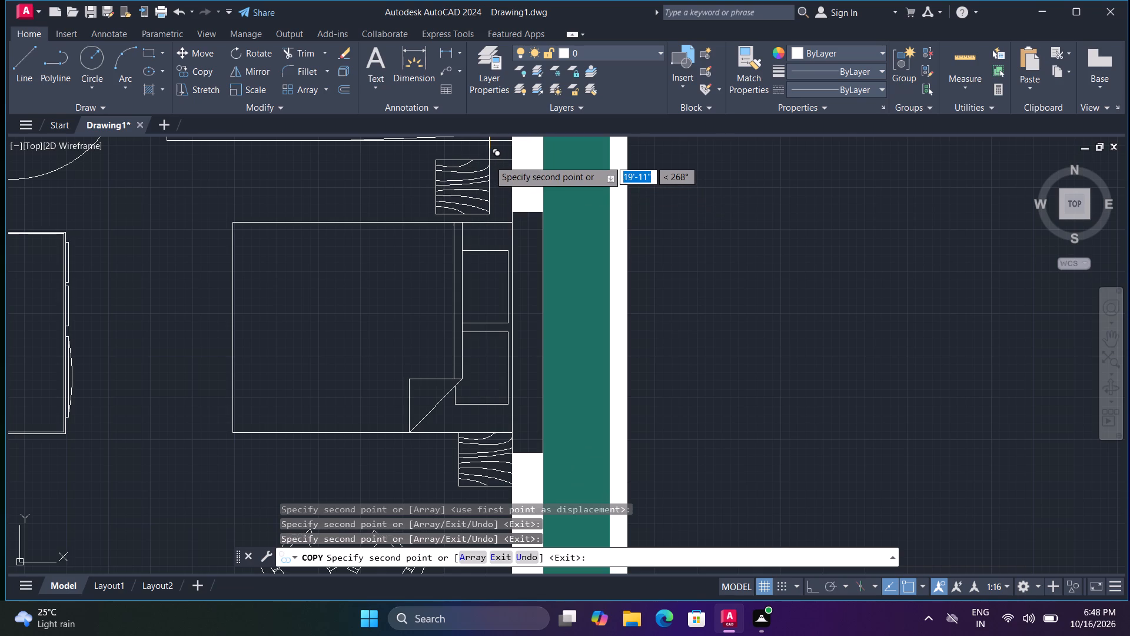
left_click(489, 160)
key("Escape")
Move the nightstand north of the southern bed by its south-east corner to the bed's north-east corner, against the east wall.
type("m")
key("space")
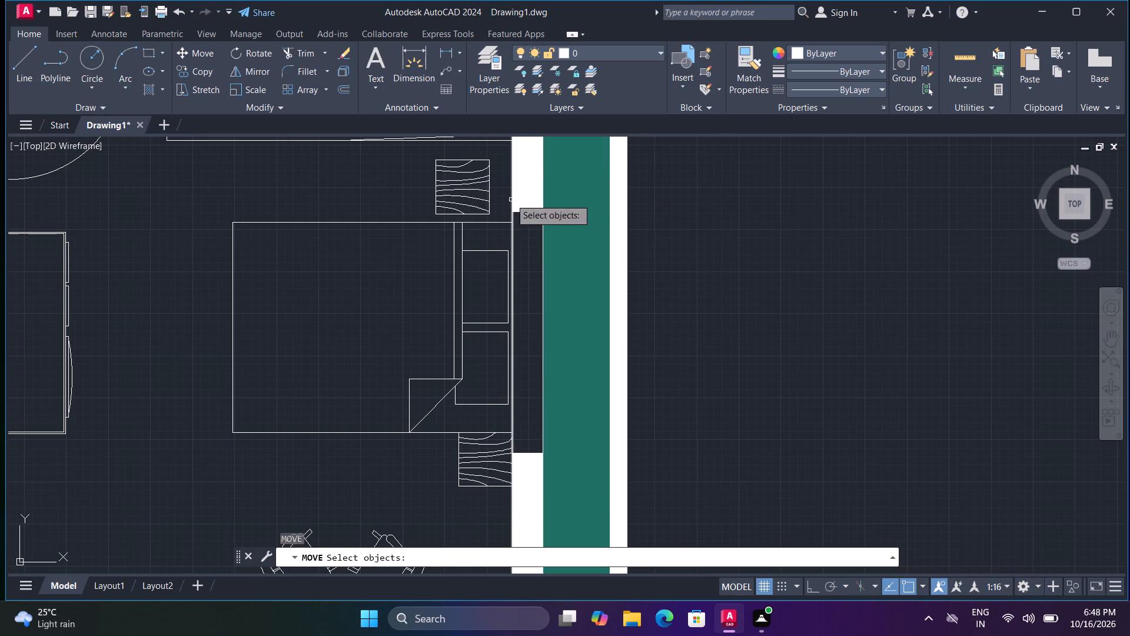
left_click(483, 183)
key("space")
scroll(497, 193, "down", 3)
middle_click_drag(539, 185, 537, 283)
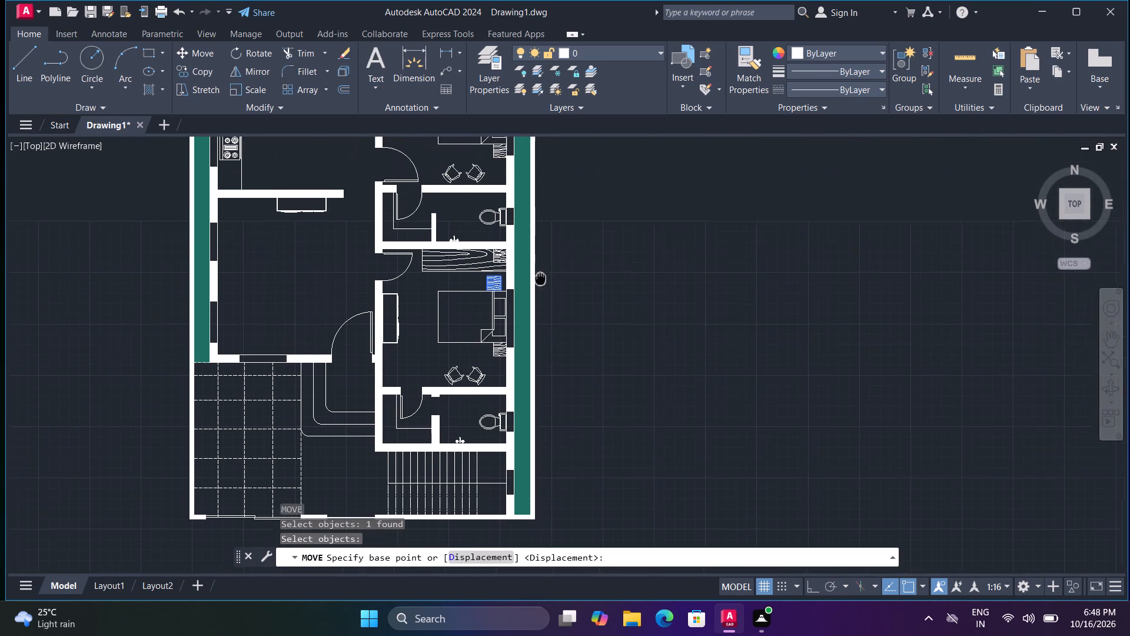
middle_click_drag(537, 283, 515, 296)
scroll(491, 287, "up", 3)
middle_click_drag(464, 301, 521, 111)
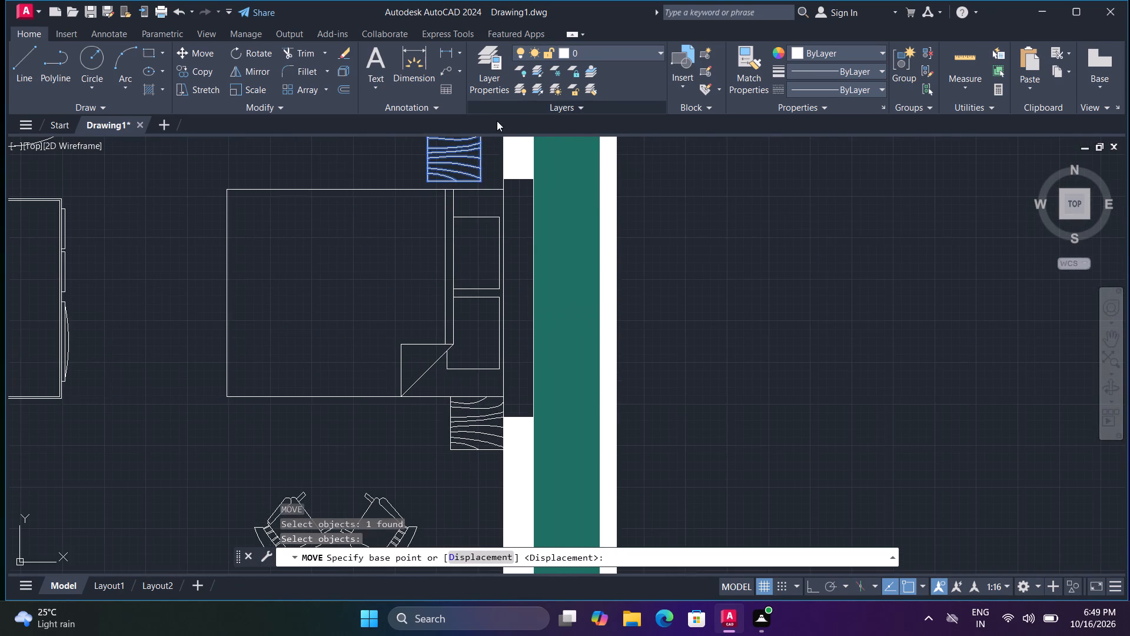
middle_click_drag(503, 187, 498, 352)
left_click(477, 347)
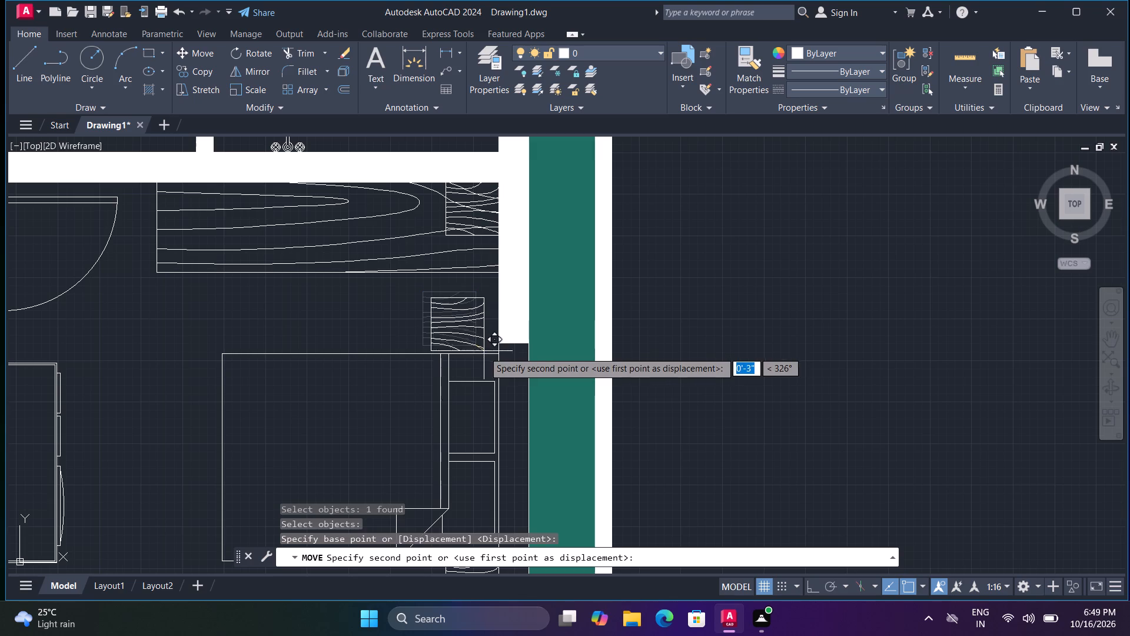
left_click(500, 353)
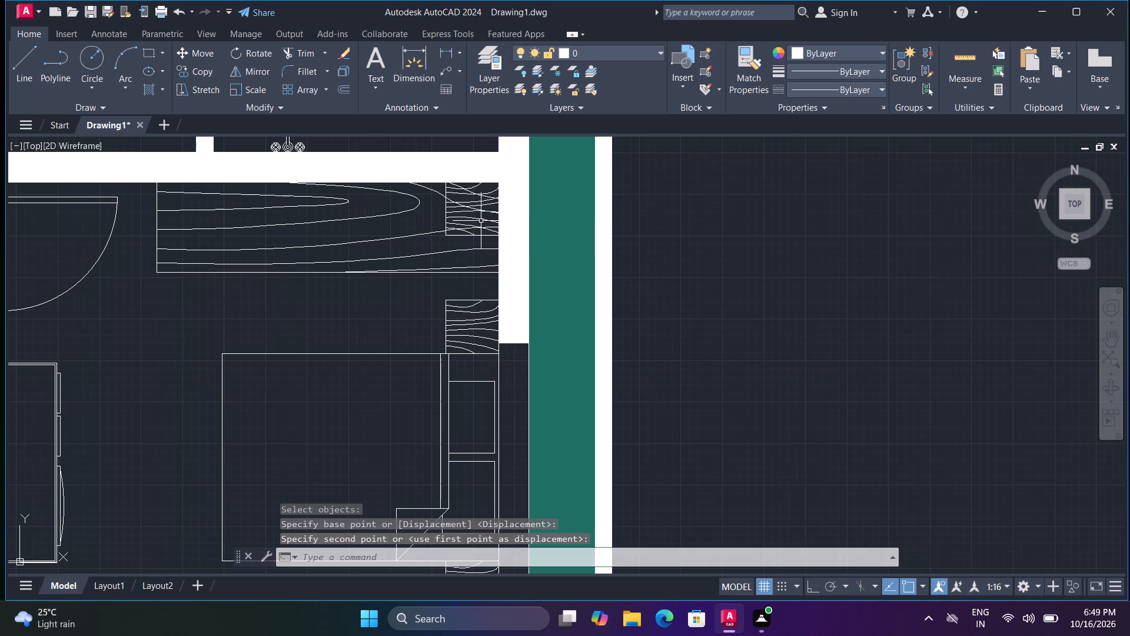
Delete the stray nightstand copy overlapping the southern bedroom's wardrobe.
key("Escape")
key("Escape")
key("Escape")
left_click(481, 220)
key("Delete")
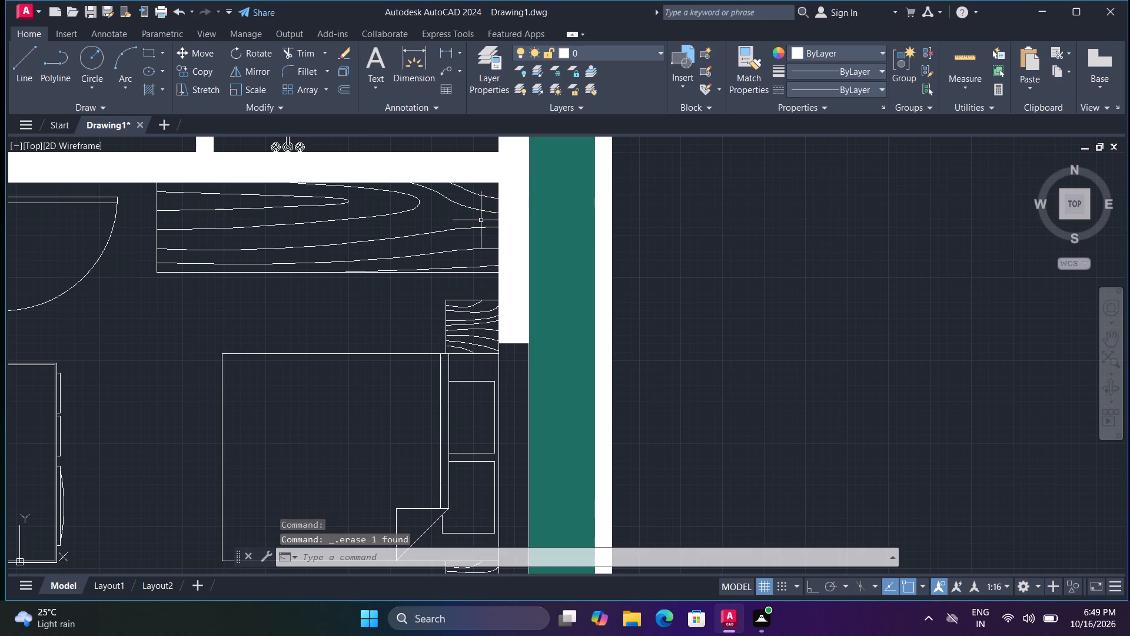
scroll(481, 220, "down", 3)
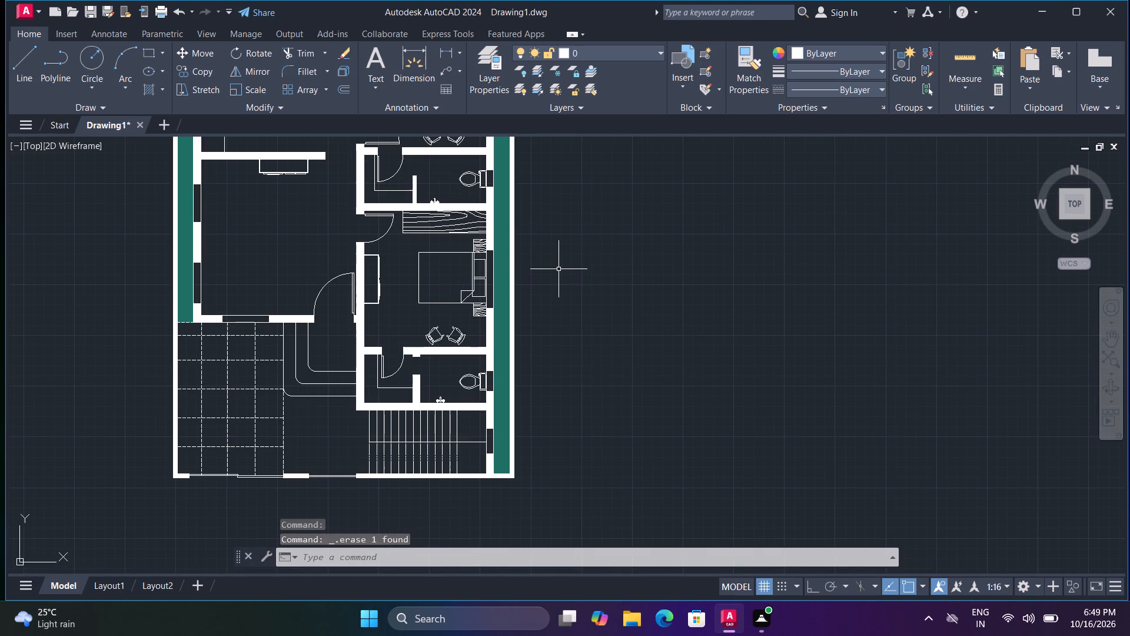
key("Escape")
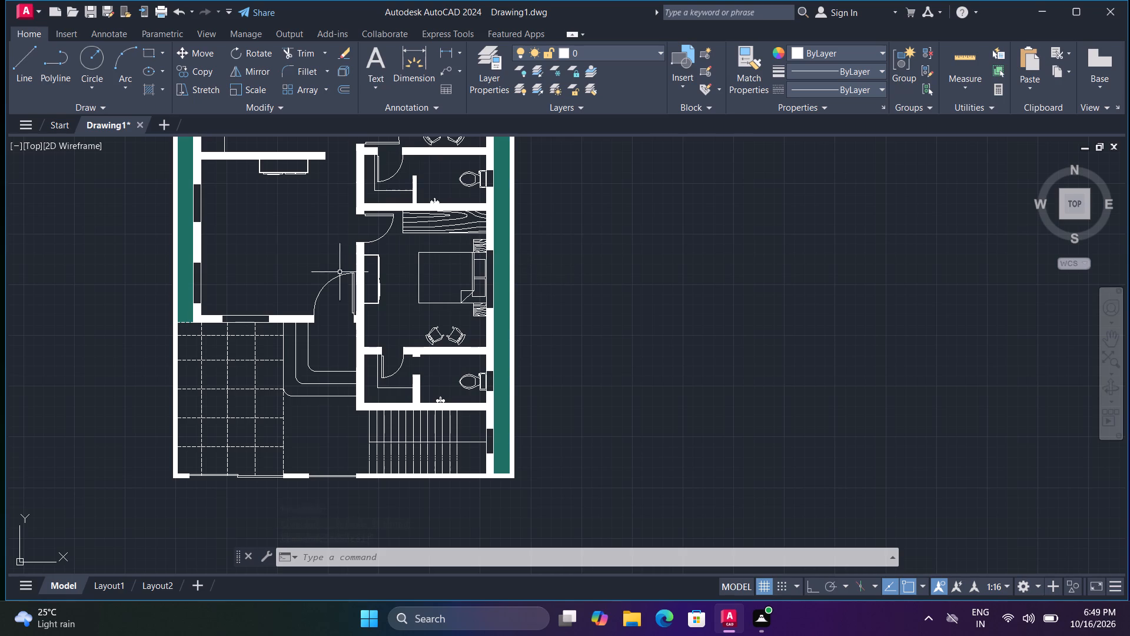
Draw a three-line seat outline about 2.5 ft square against the living room's south wall, just west of the entrance door.
middle_click_drag(308, 247, 308, 312)
scroll(291, 320, "down", 1)
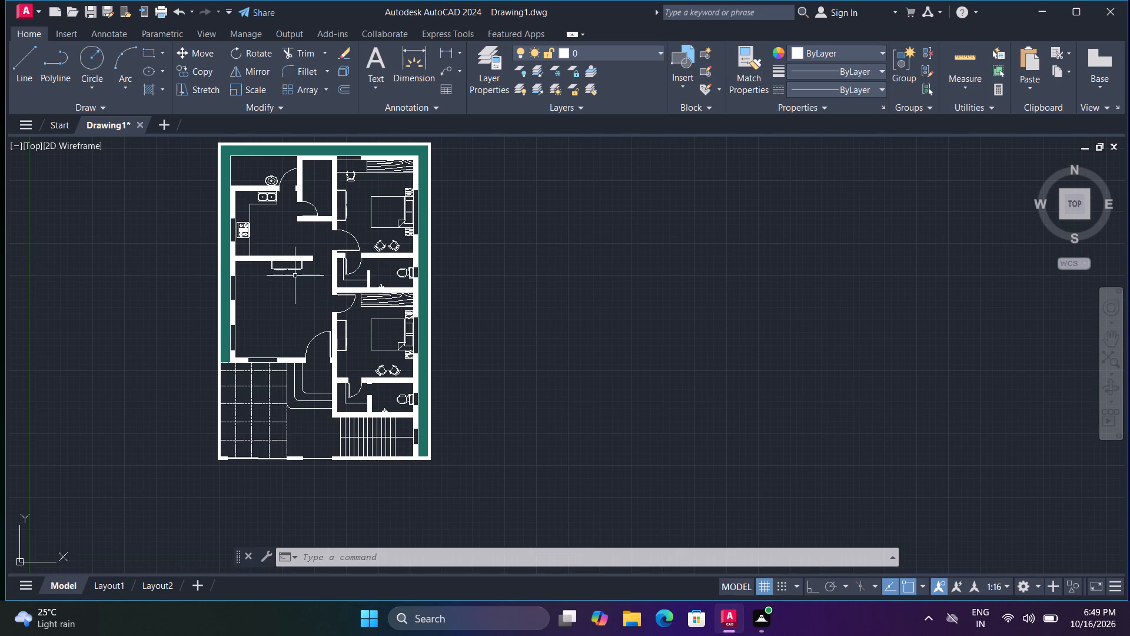
middle_click_drag(303, 307, 342, 314)
scroll(299, 323, "up", 1)
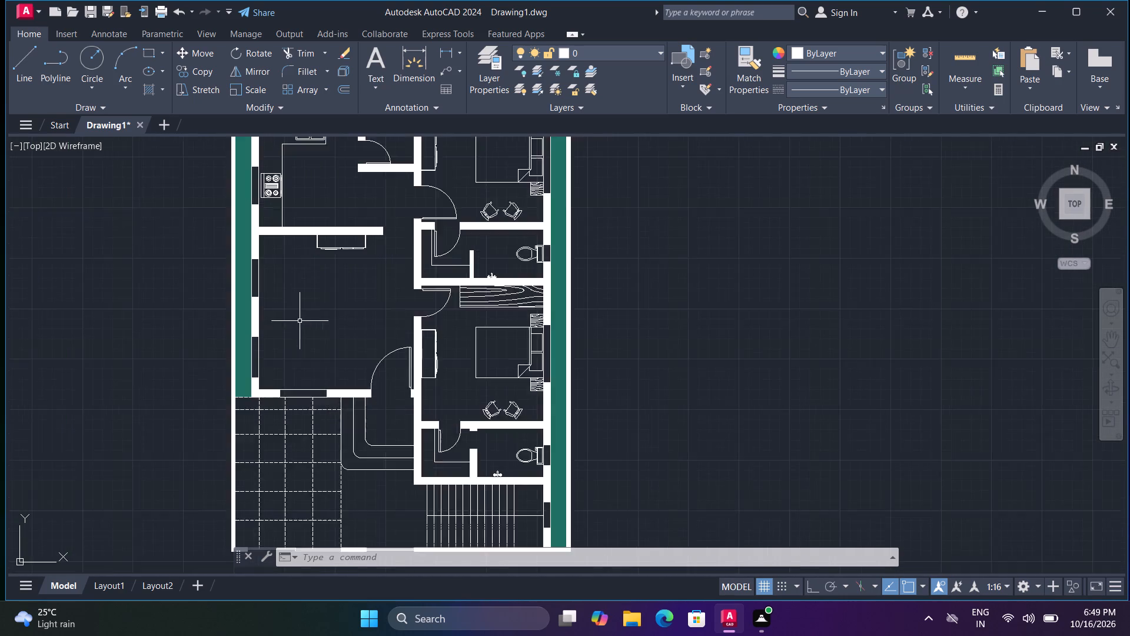
scroll(300, 321, "up", 2)
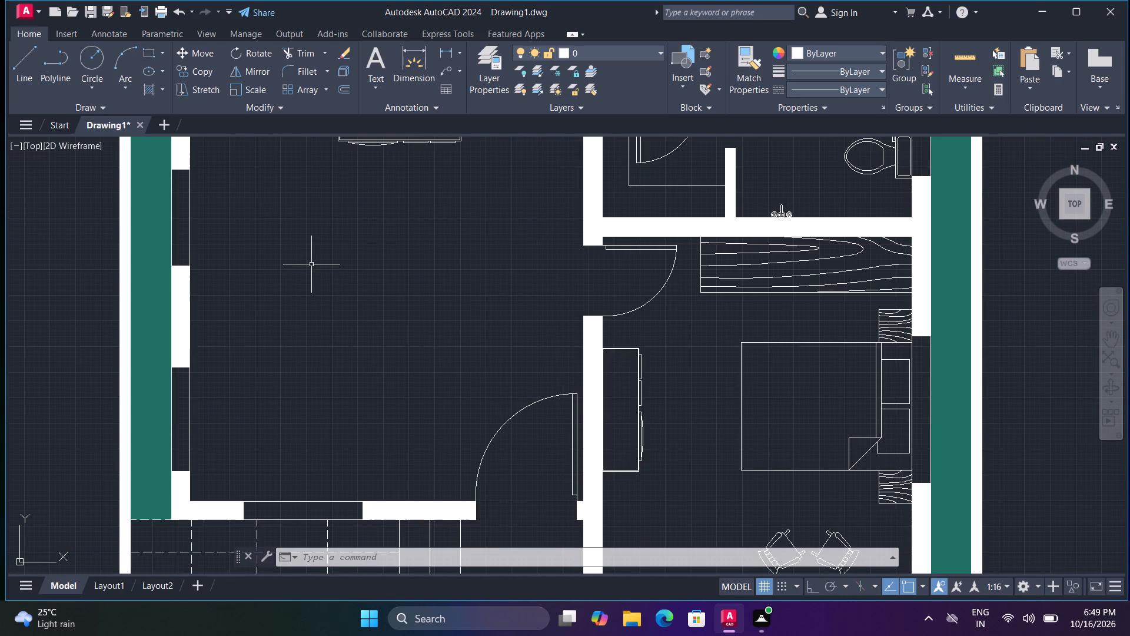
scroll(385, 329, "up", 1)
scroll(385, 330, "down", 1)
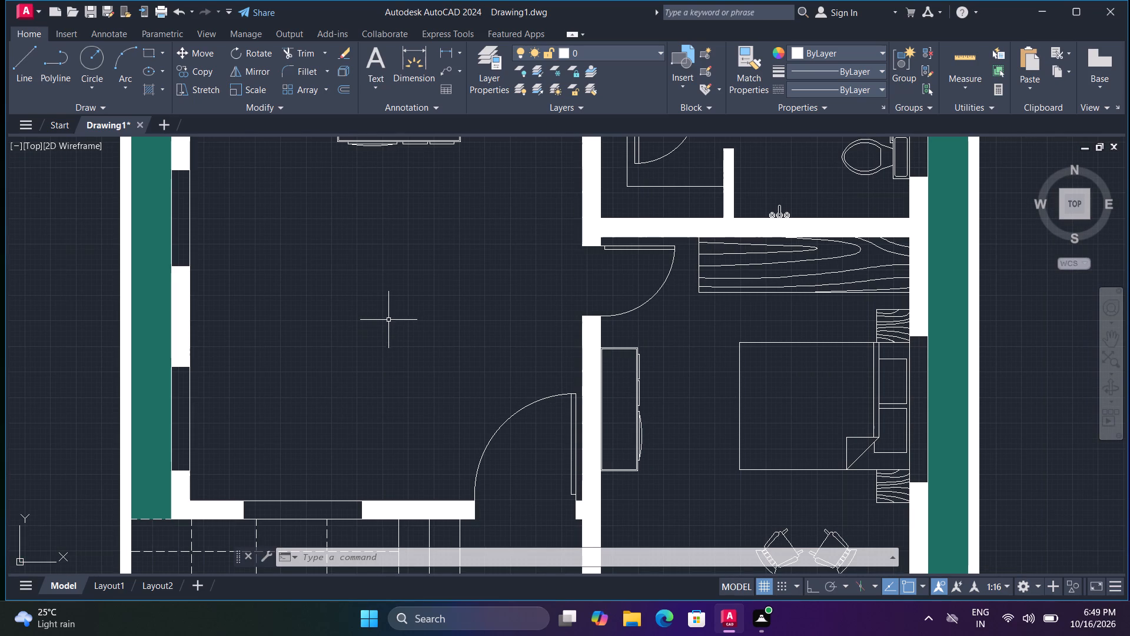
type("l")
key("space")
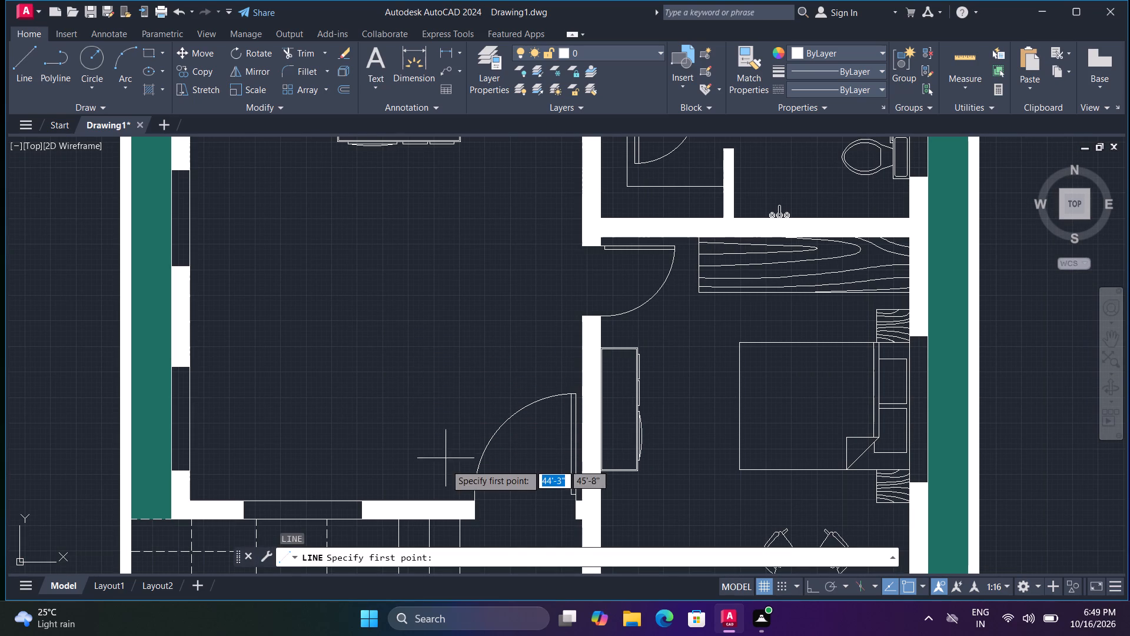
left_click(461, 502)
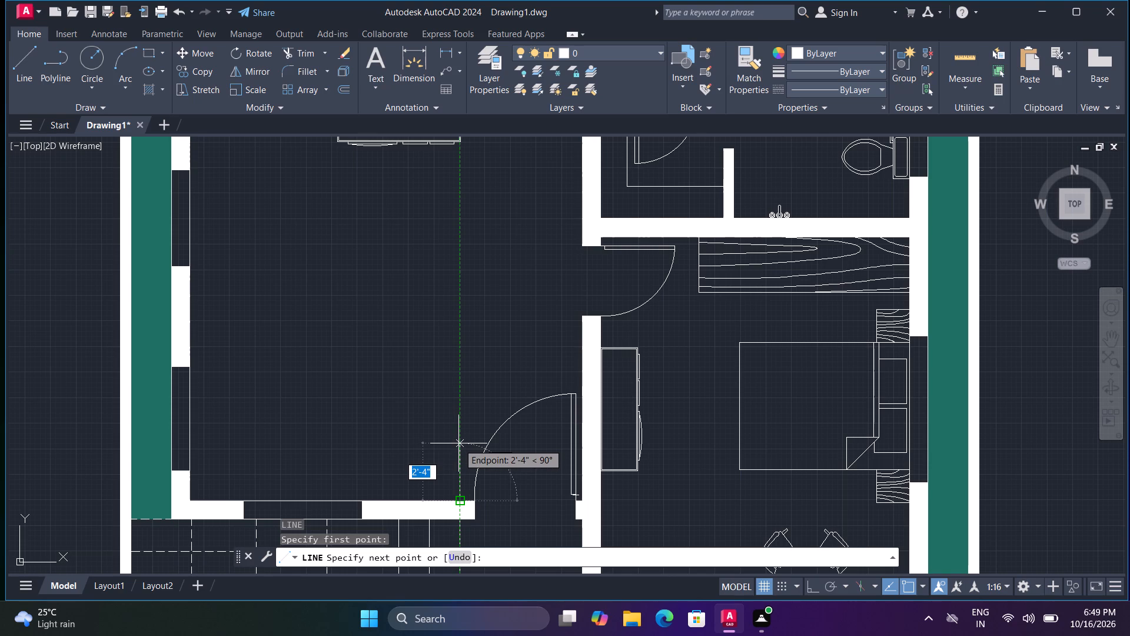
key("2")
key("apostrophe")
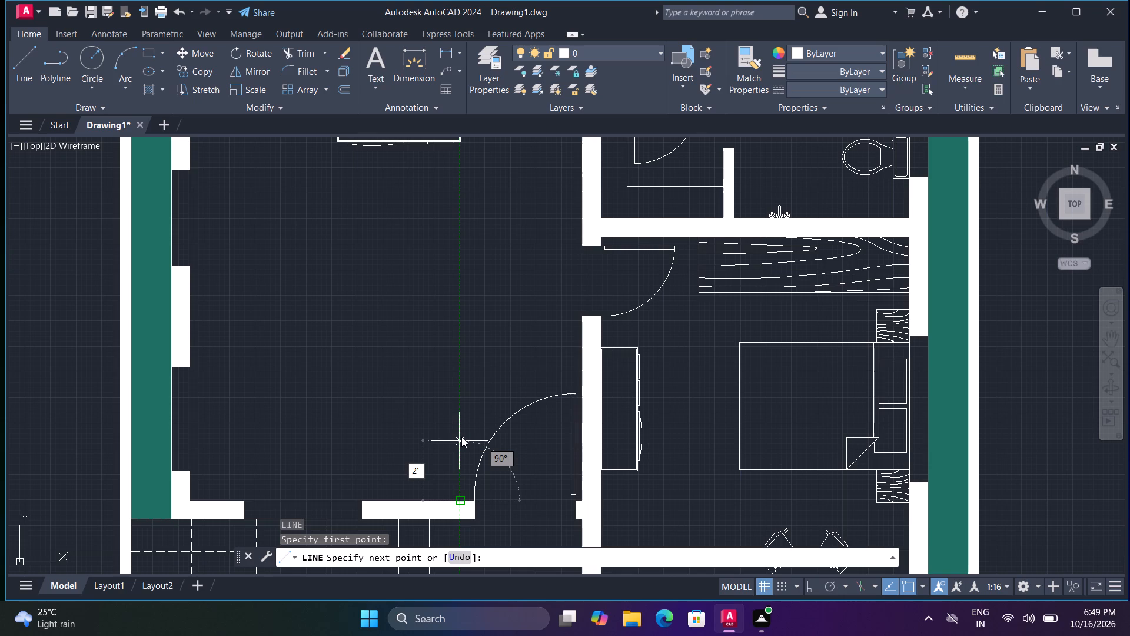
left_click(461, 437)
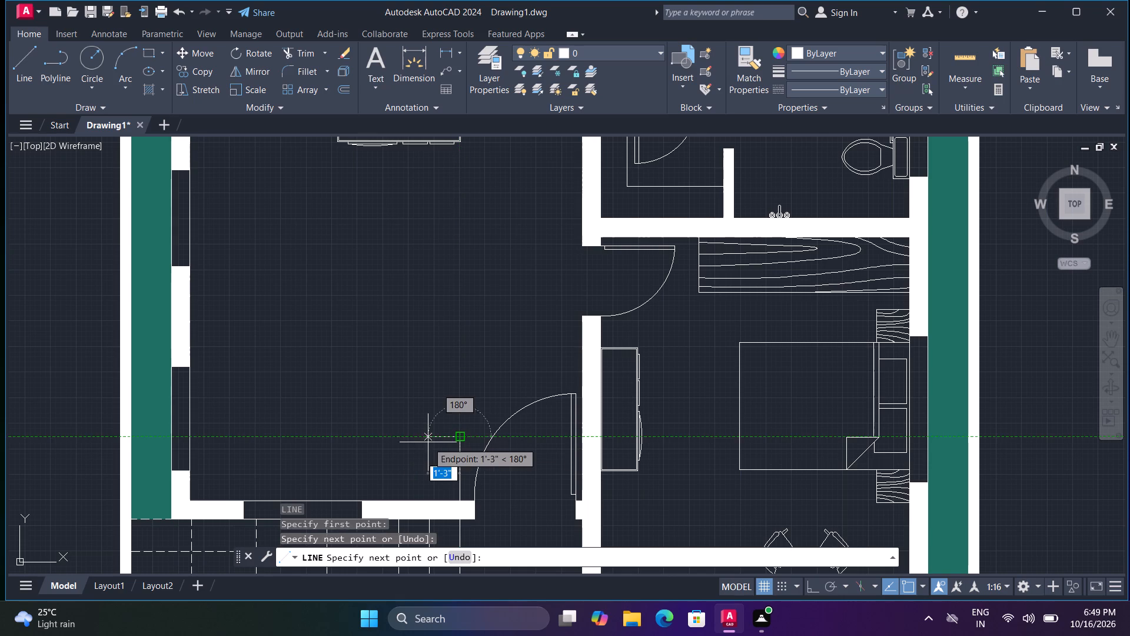
left_click(397, 440)
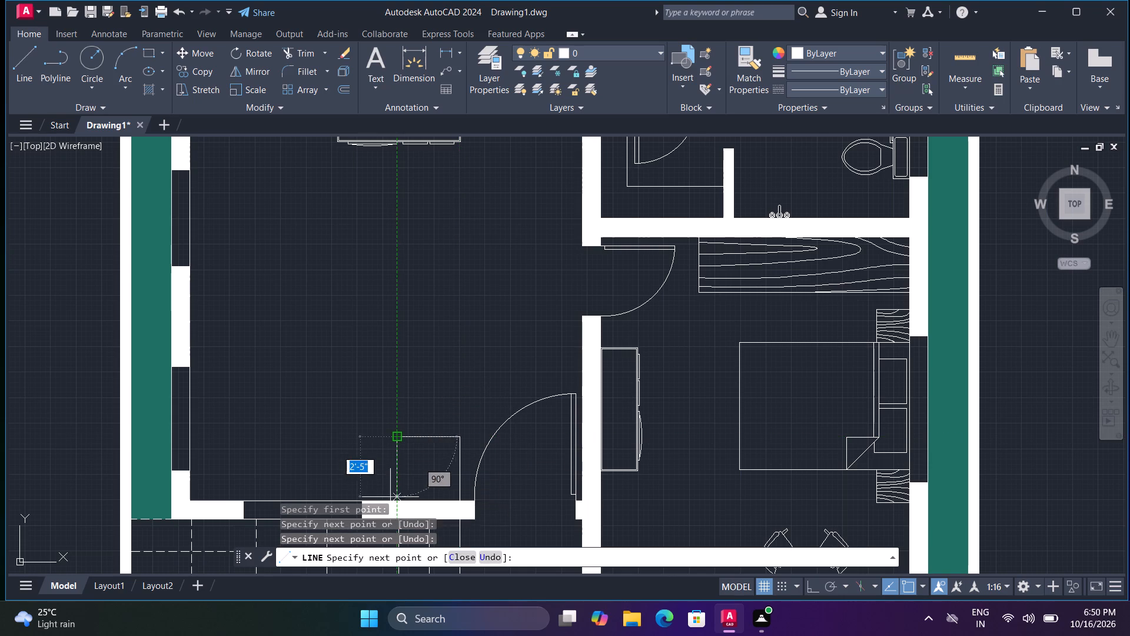
left_click(394, 498)
key("space")
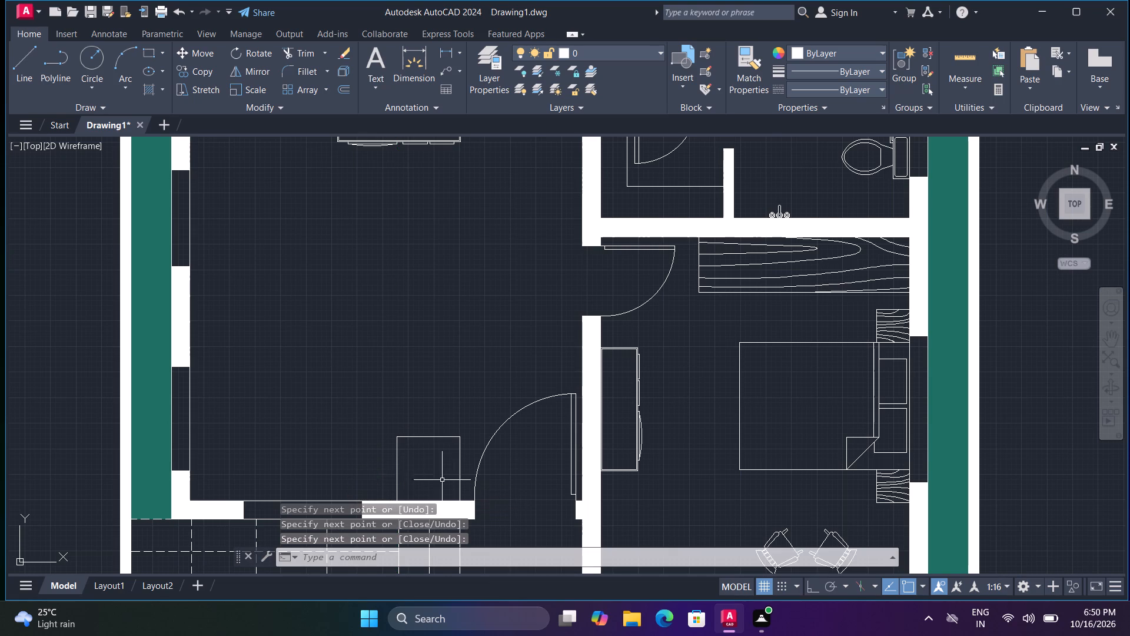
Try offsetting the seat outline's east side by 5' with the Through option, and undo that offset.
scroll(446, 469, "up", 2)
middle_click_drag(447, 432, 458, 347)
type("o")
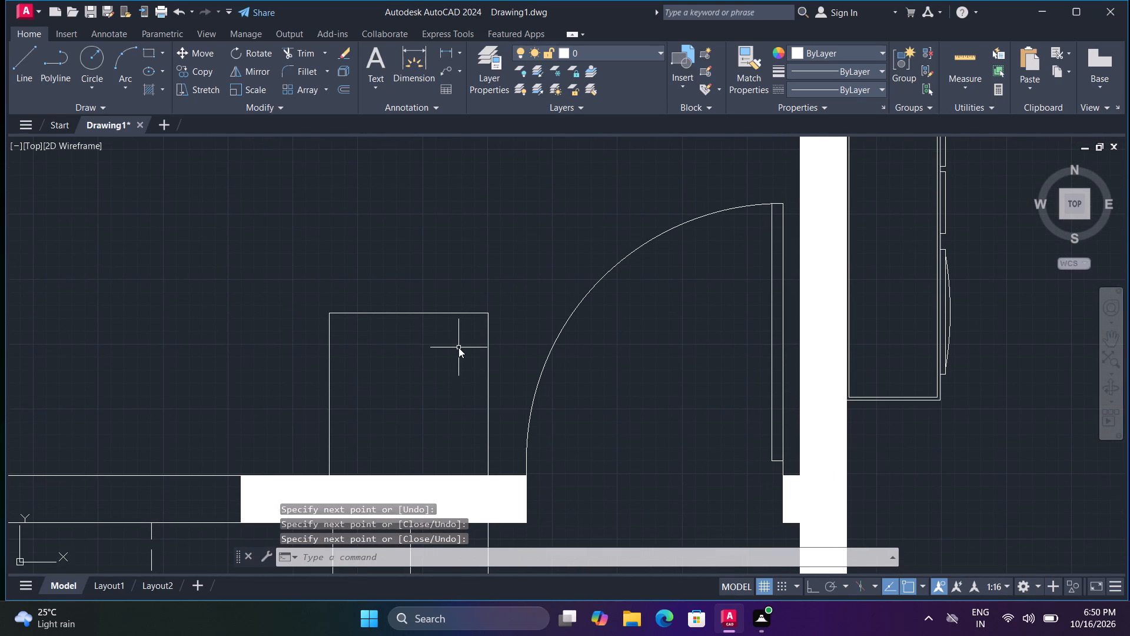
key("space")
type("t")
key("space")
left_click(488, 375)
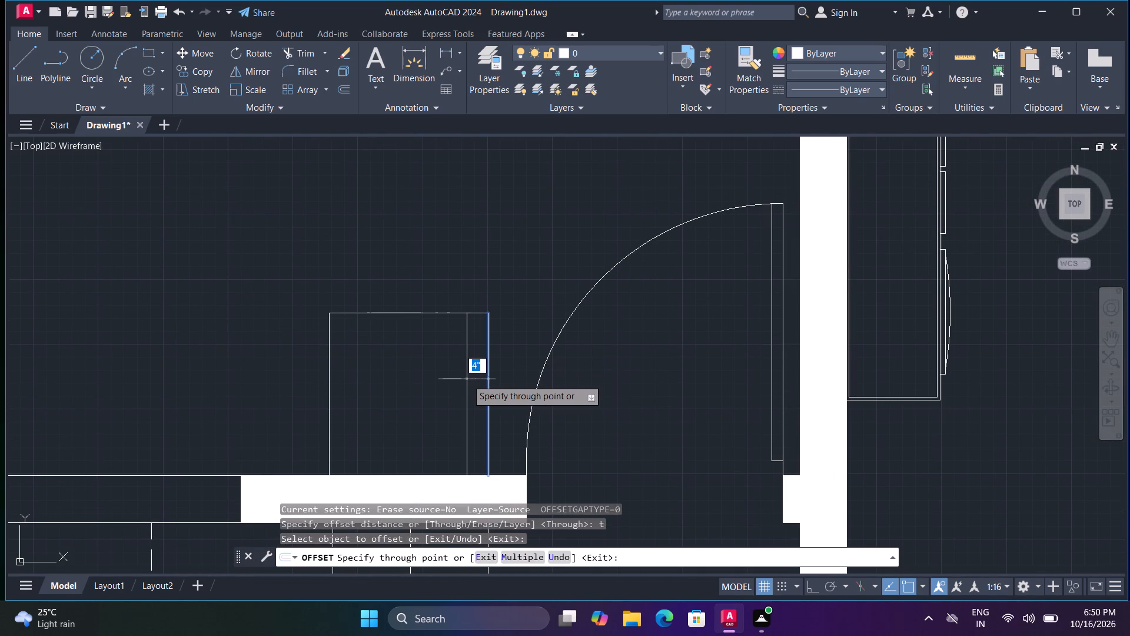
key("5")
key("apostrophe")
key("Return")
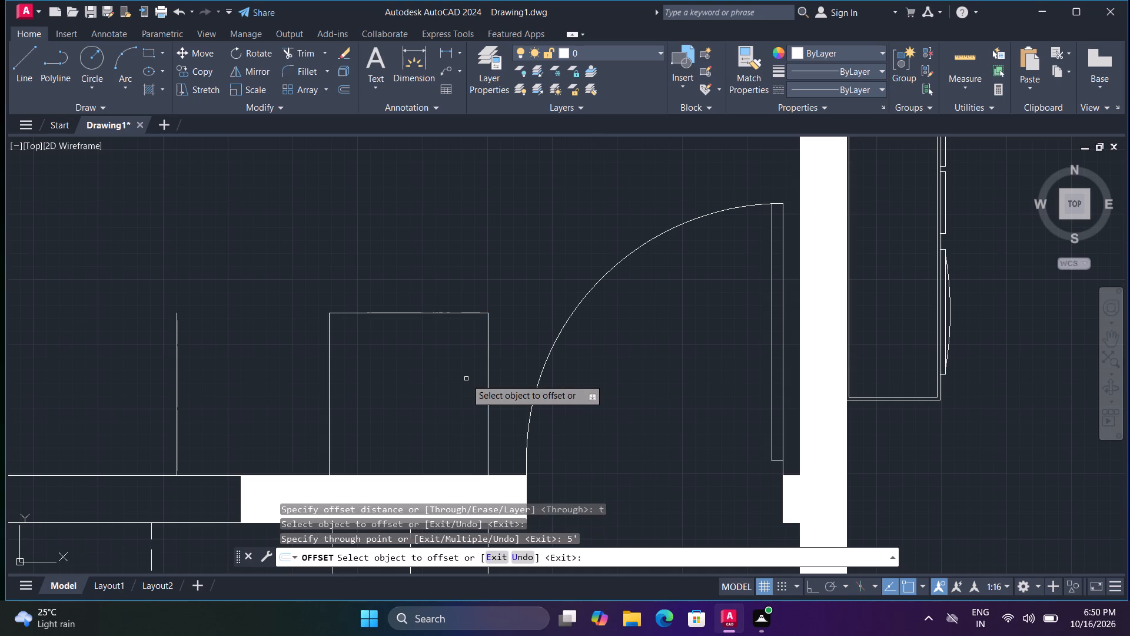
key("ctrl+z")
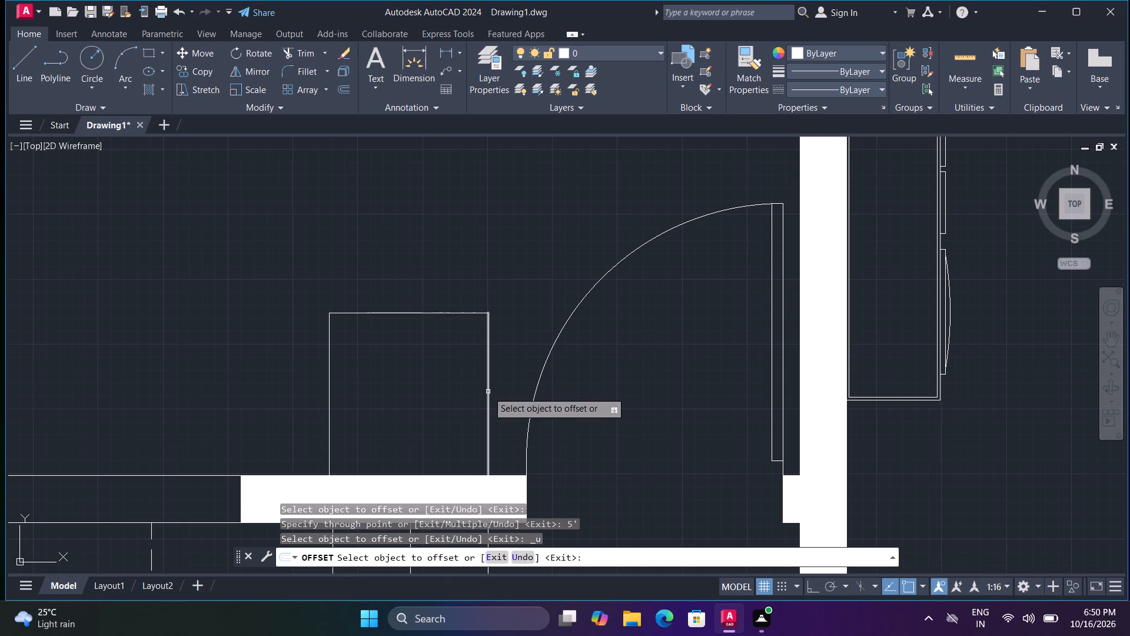
Offset the seat outline's east and west sides 4" inward to form the two armrests.
left_click(488, 392)
key("4")
key("shift+quotedbl")
key("Return")
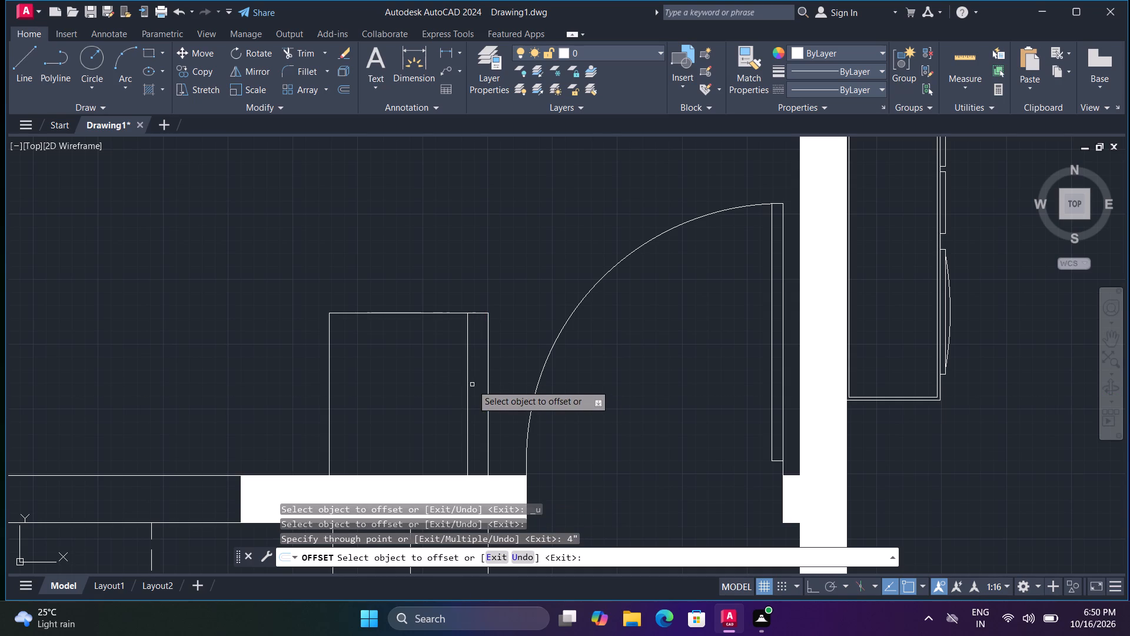
left_click(330, 381)
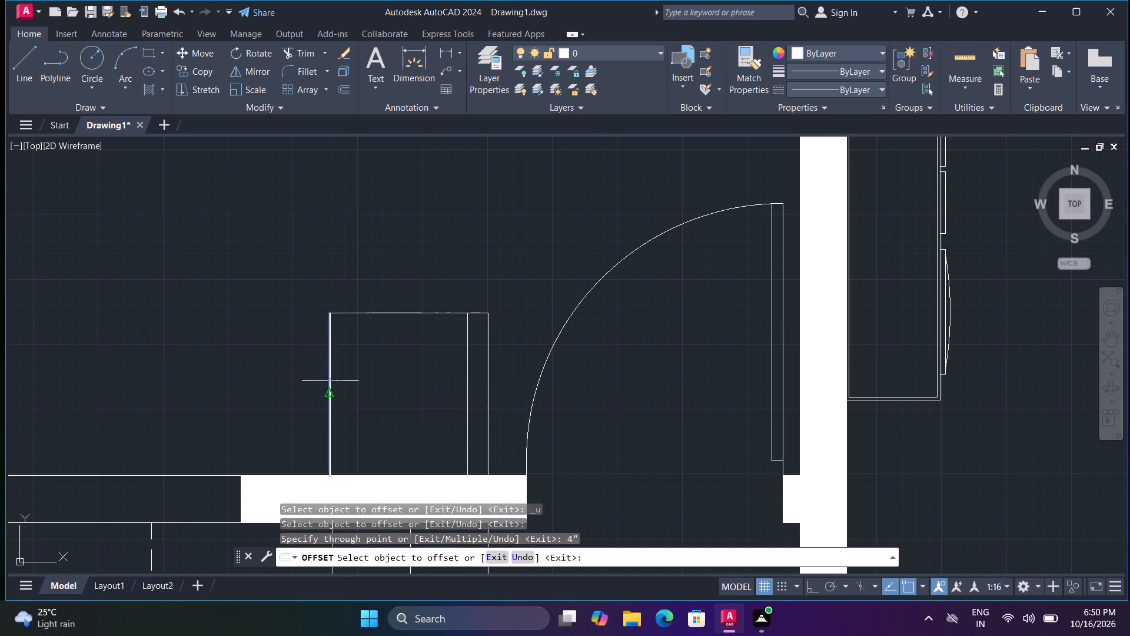
key("4")
key("shift+quotedbl")
key("Return")
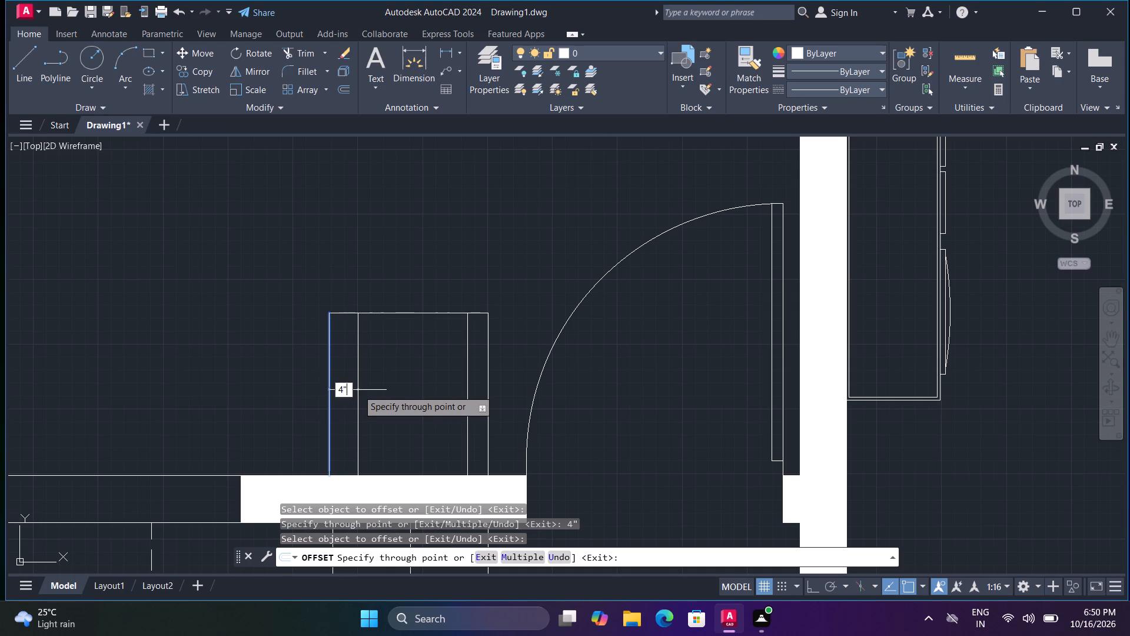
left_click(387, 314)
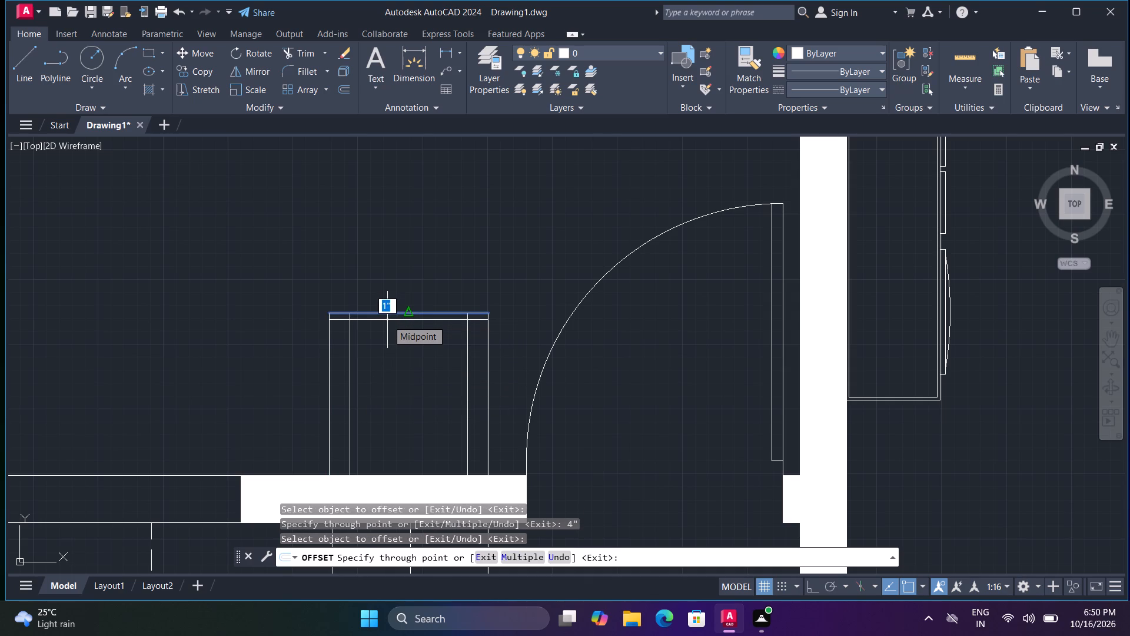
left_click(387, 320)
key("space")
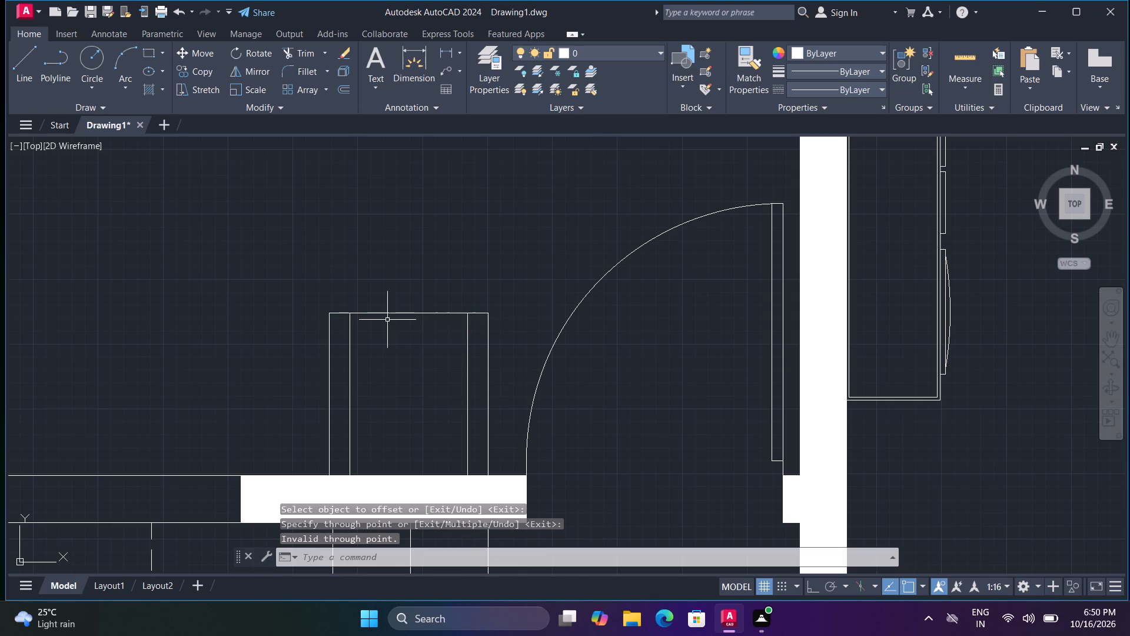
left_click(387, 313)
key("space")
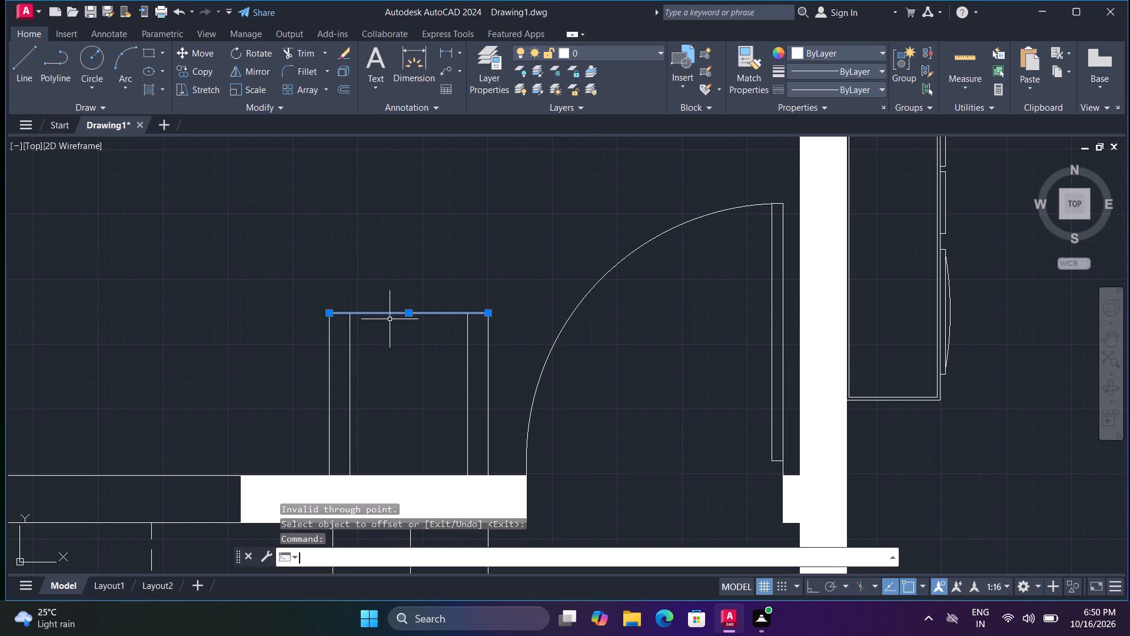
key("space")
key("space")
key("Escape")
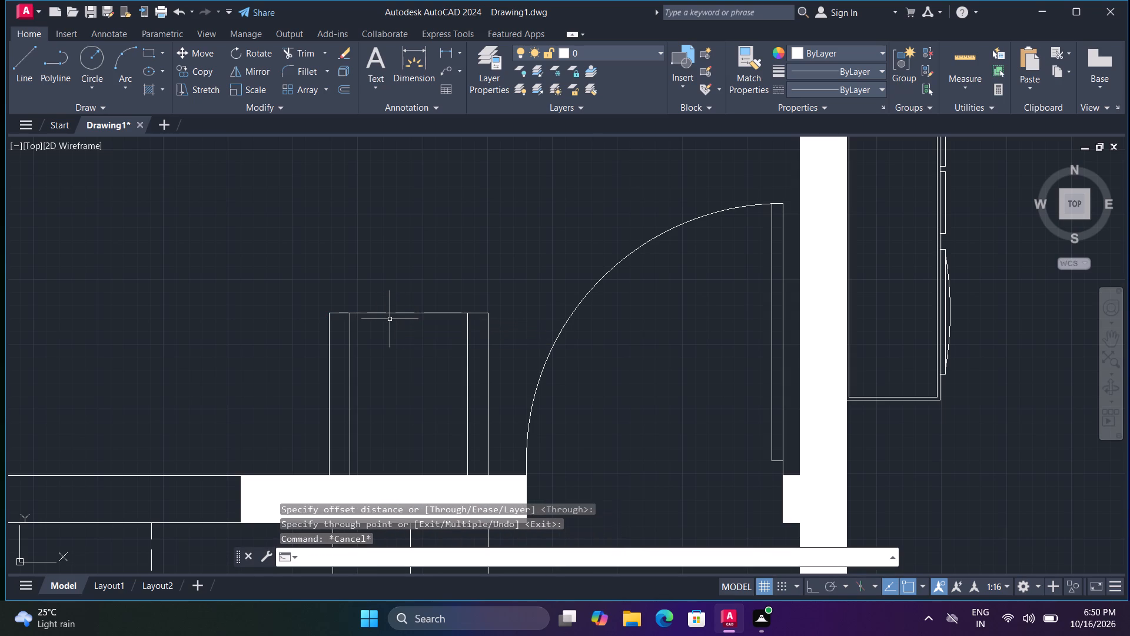
Offset the seat outline's north edge 1" inward.
key("space")
key("space")
left_click(390, 315)
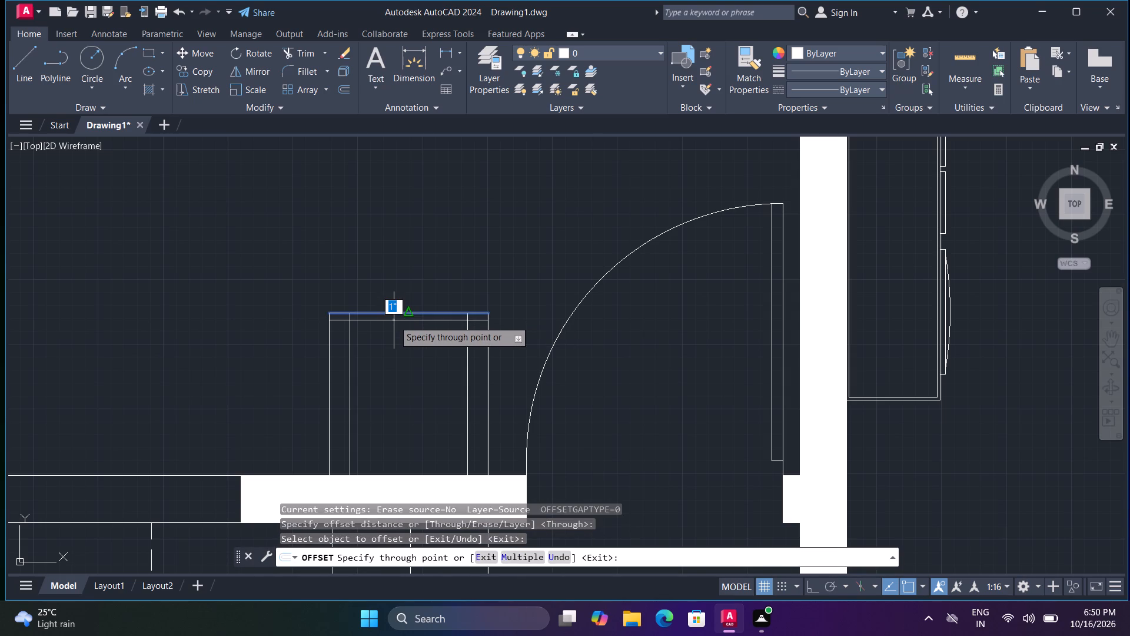
key("1")
key("shift+quotedbl")
key("Return")
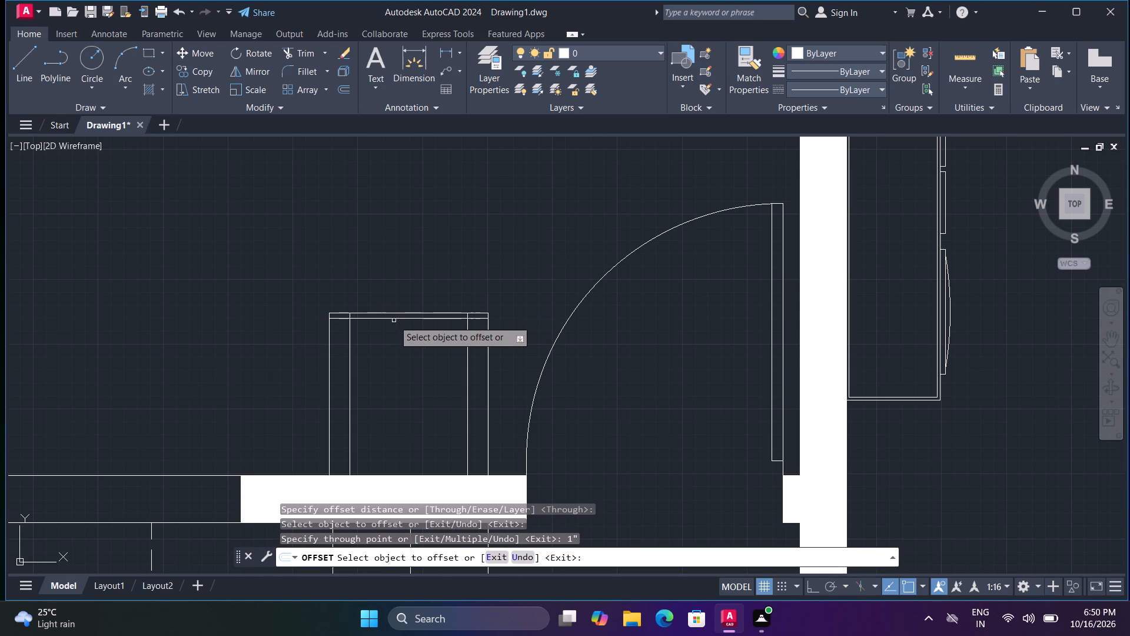
key("Escape")
Trim the outer north edge between the two armrests so the seat front sits back from the arms.
type("tr")
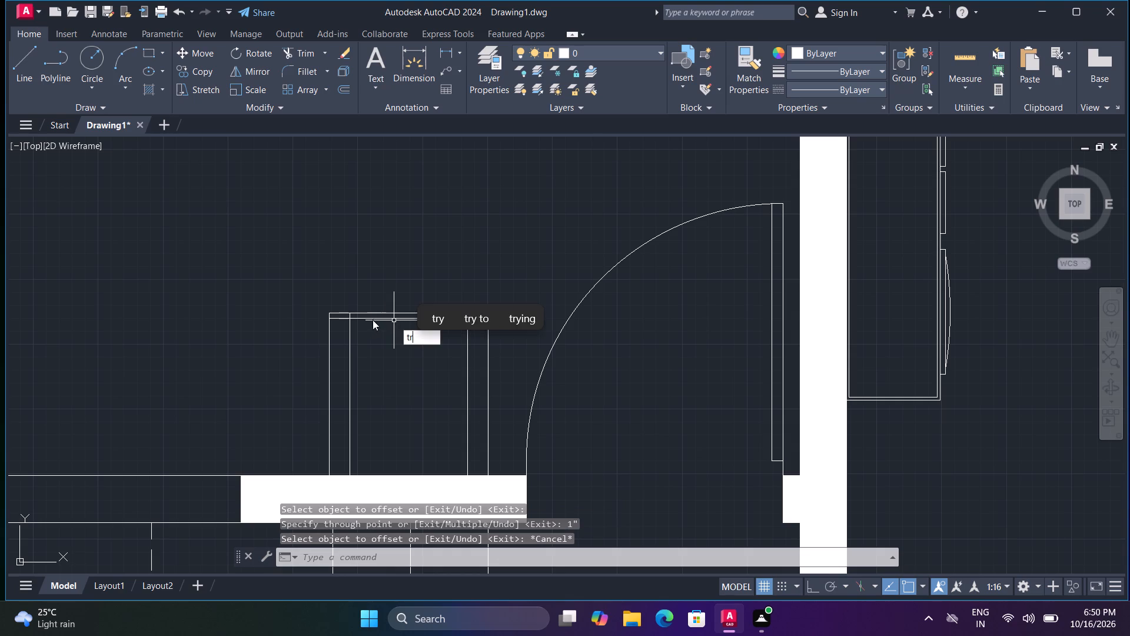
key("space")
scroll(413, 283, "up", 2)
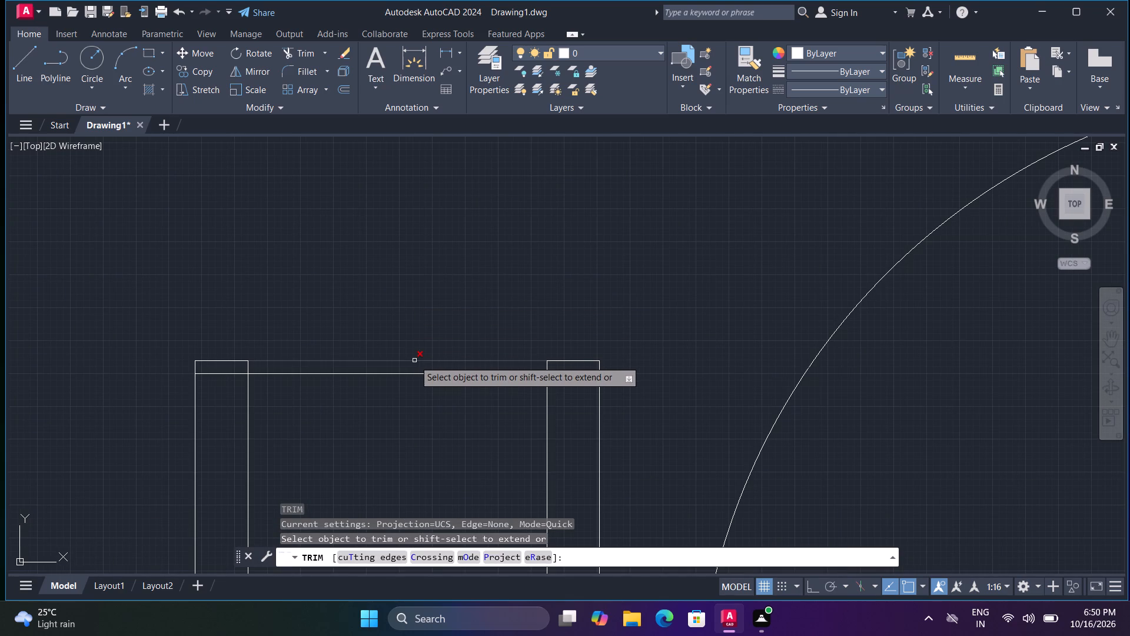
left_click(414, 360)
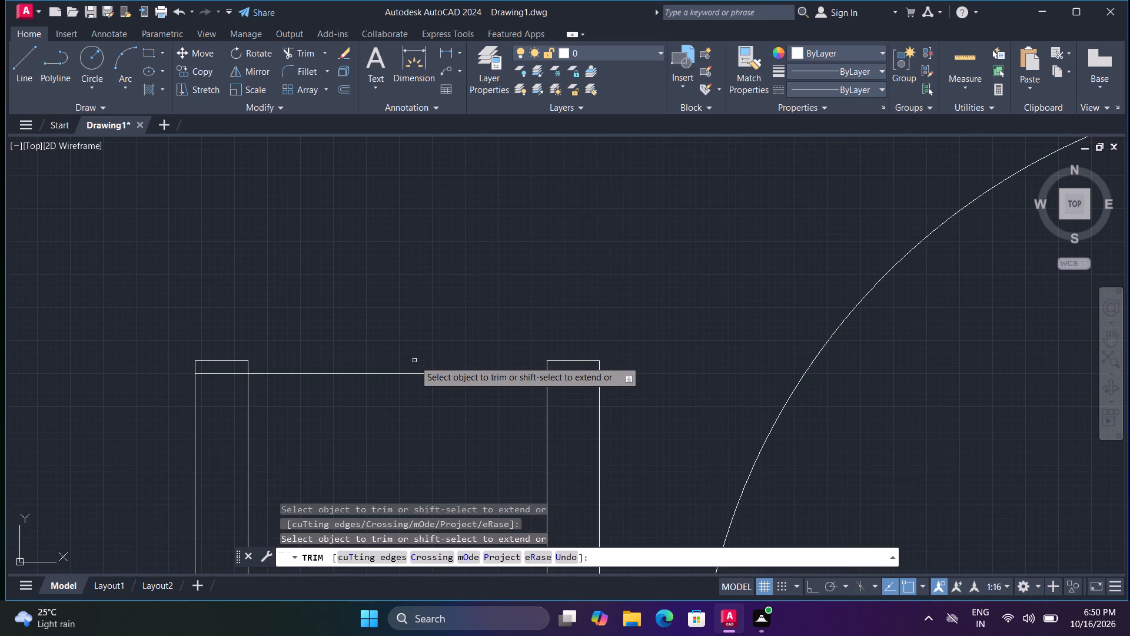
scroll(414, 357, "down", 4)
middle_click_drag(418, 342, 414, 309)
key("Escape")
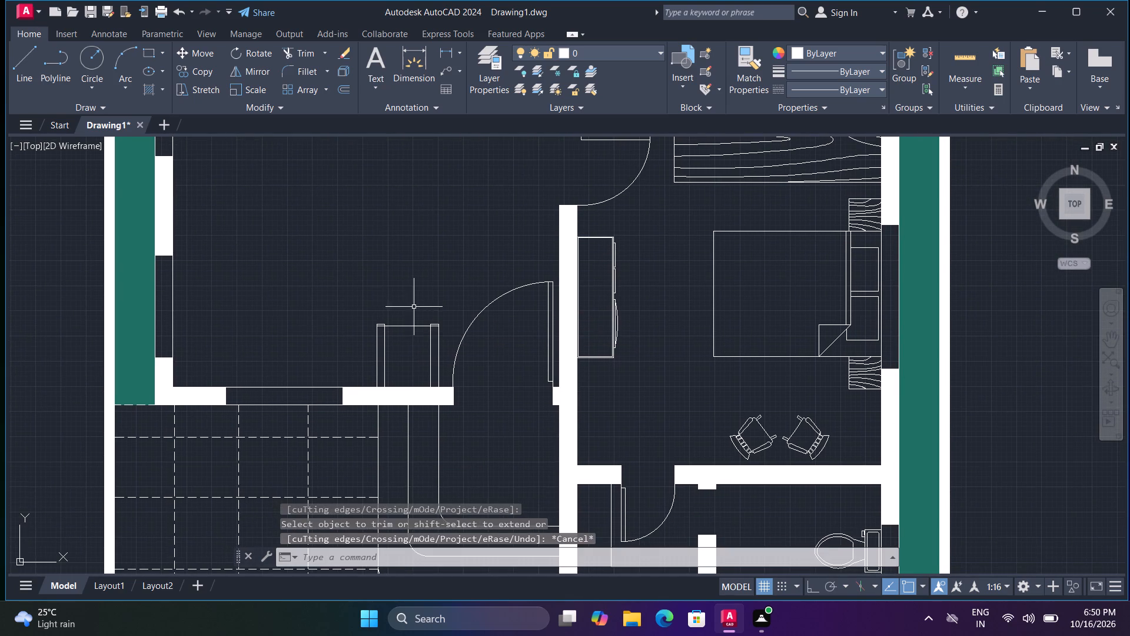
Draw a horizontal line about 3' long with Ortho on, crossing the seat and both armrests just north of the wall.
scroll(399, 364, "up", 3)
key("l")
key("space")
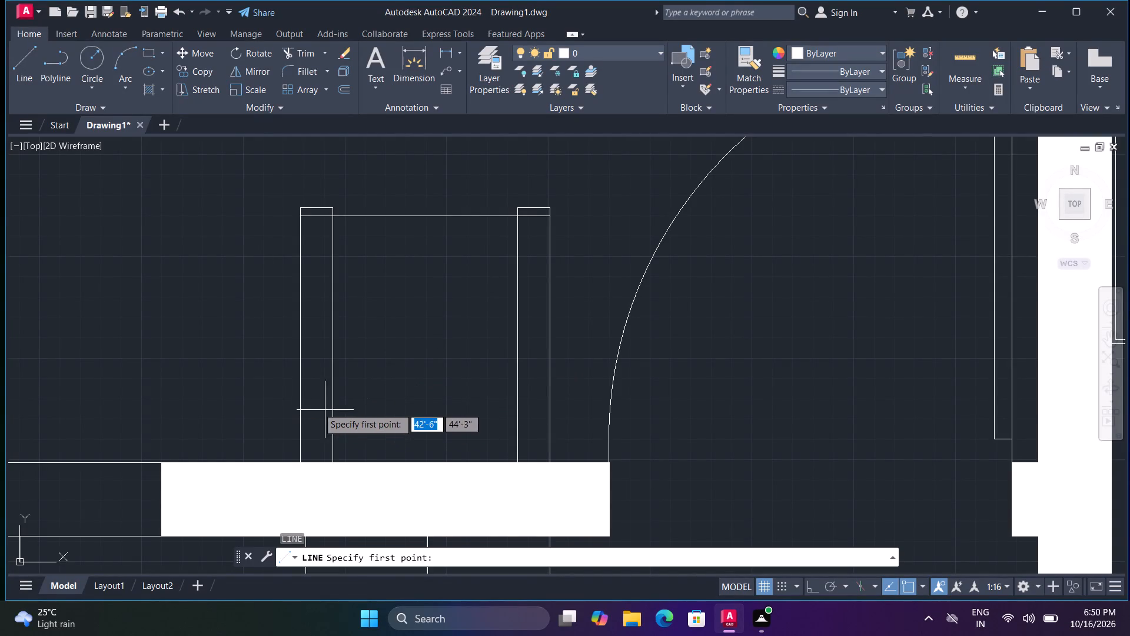
left_click(280, 420)
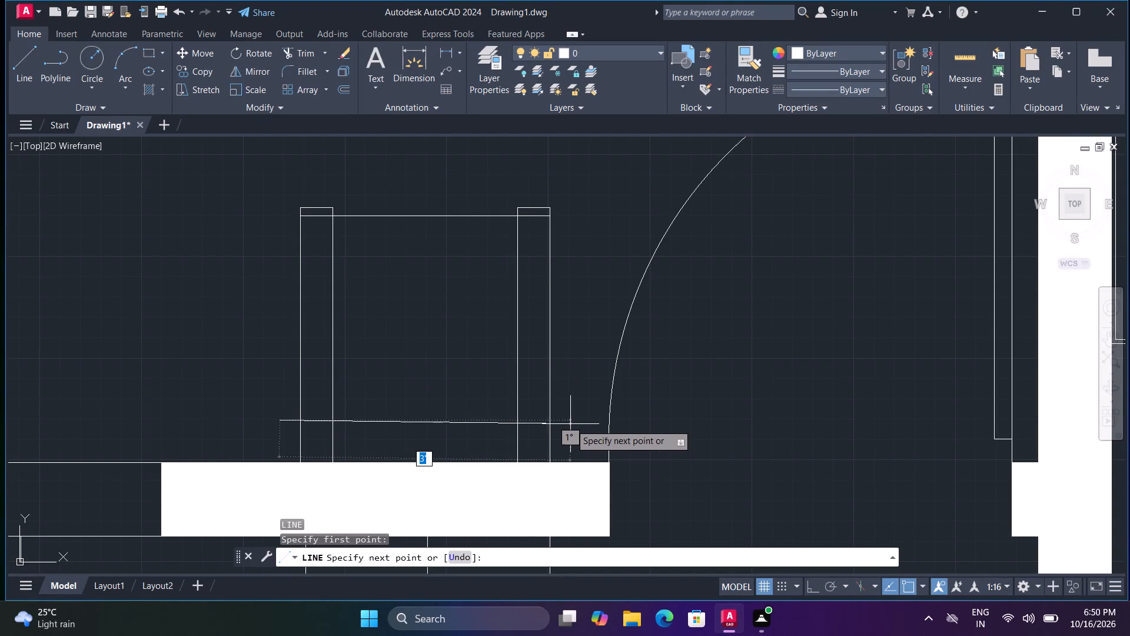
key("F8")
left_click(570, 415)
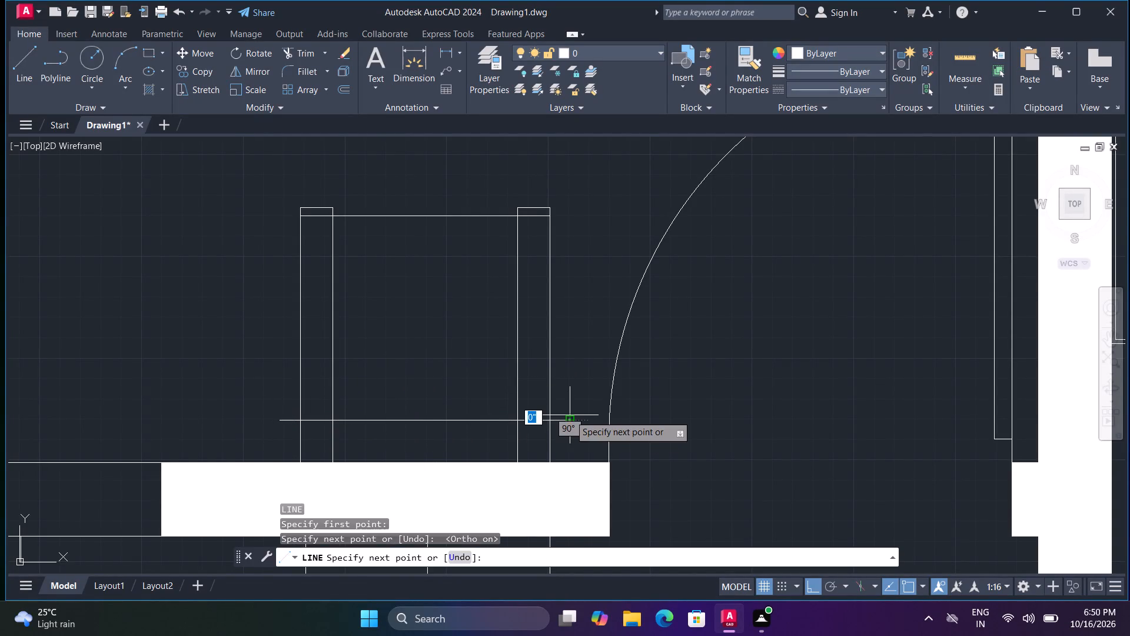
key("space")
Trim the backrest line's overhanging ends and its segments across both armrests, leaving only the part between the arms.
type("tr")
key("space")
left_click(567, 419)
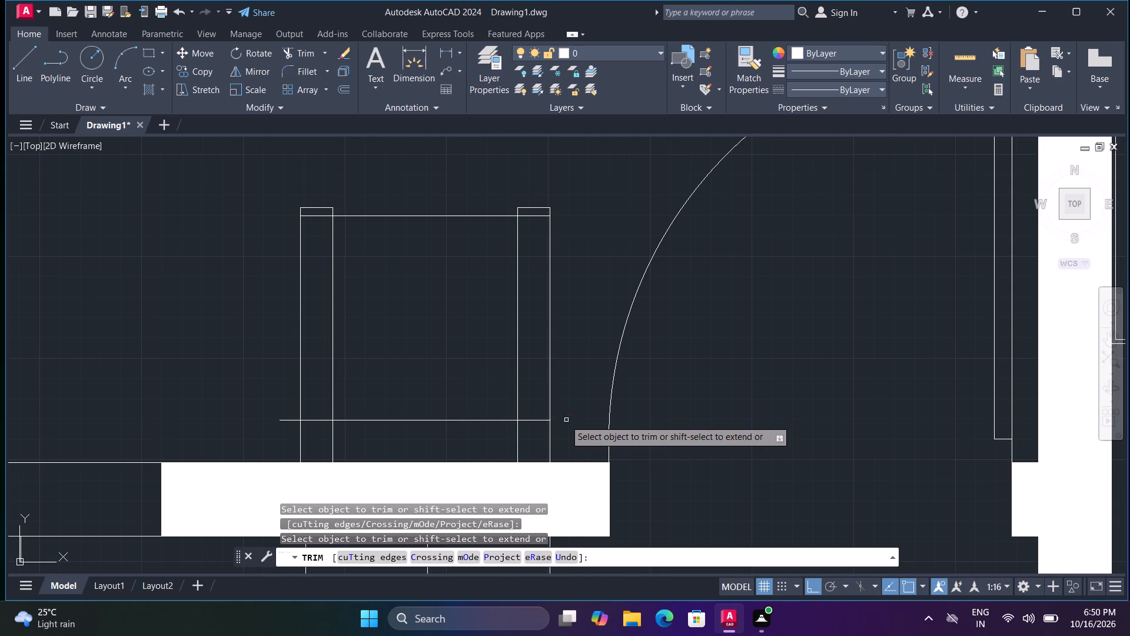
left_click(541, 419)
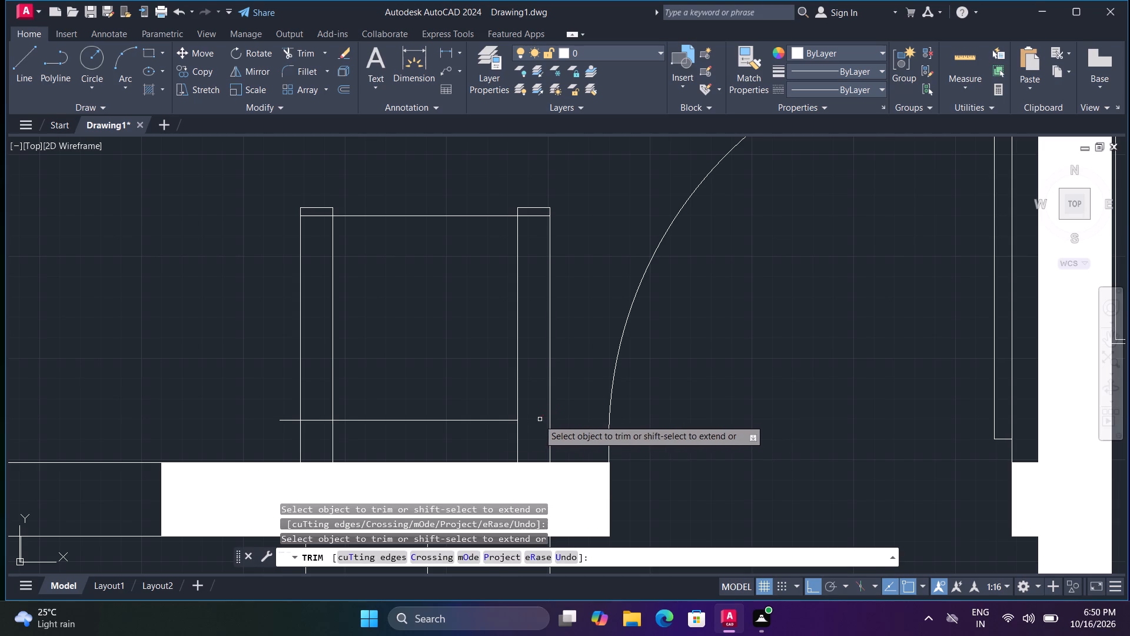
left_click(320, 420)
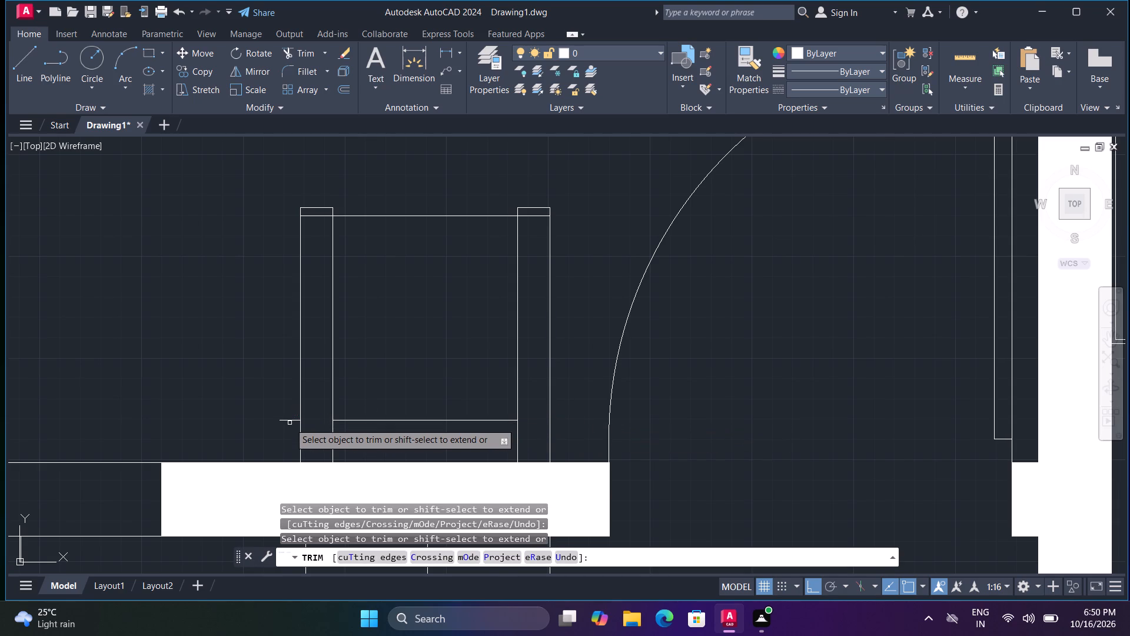
left_click(287, 419)
scroll(294, 415, "down", 2)
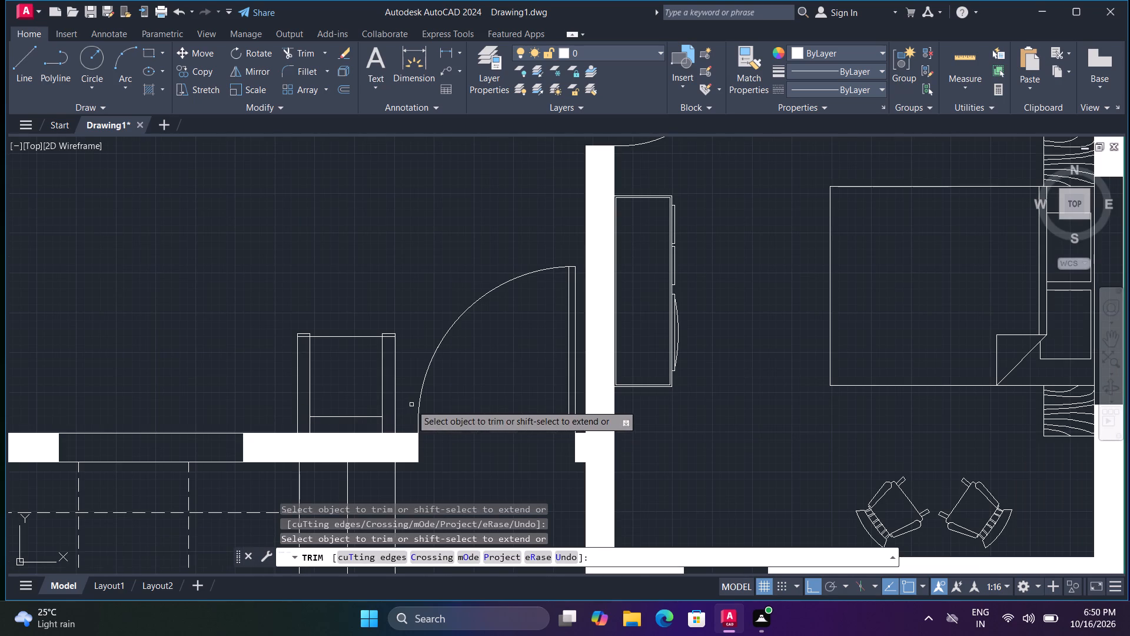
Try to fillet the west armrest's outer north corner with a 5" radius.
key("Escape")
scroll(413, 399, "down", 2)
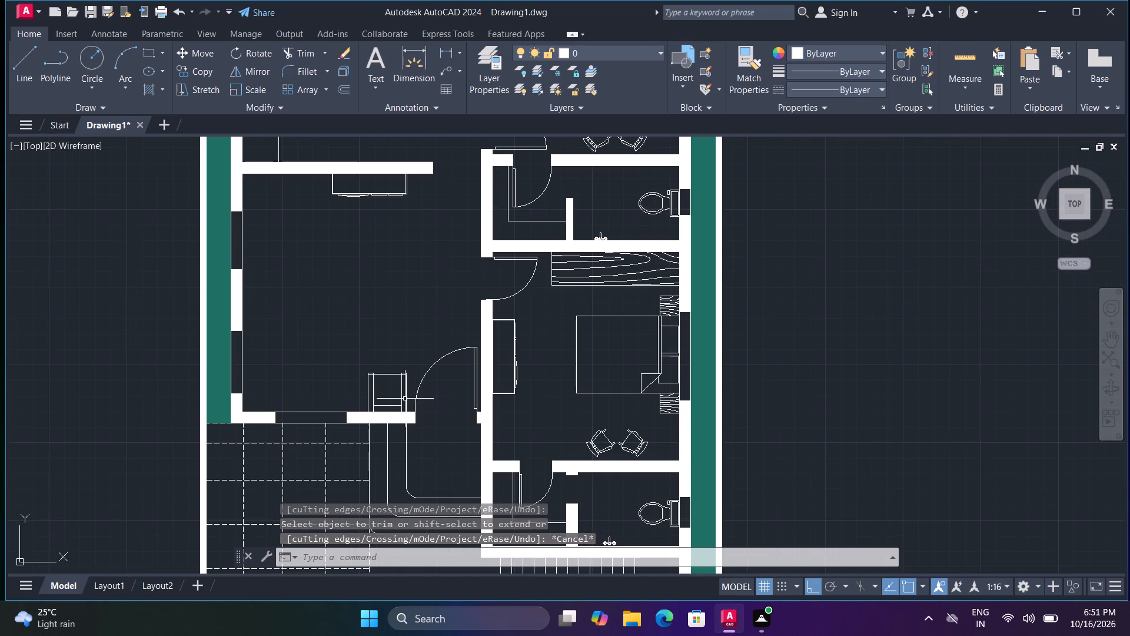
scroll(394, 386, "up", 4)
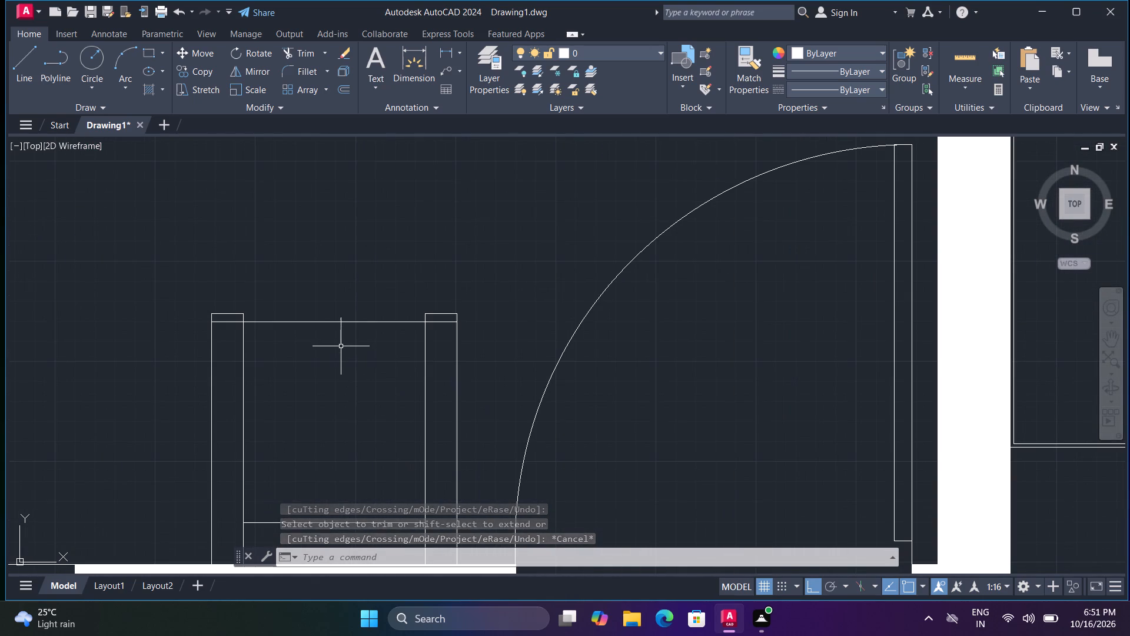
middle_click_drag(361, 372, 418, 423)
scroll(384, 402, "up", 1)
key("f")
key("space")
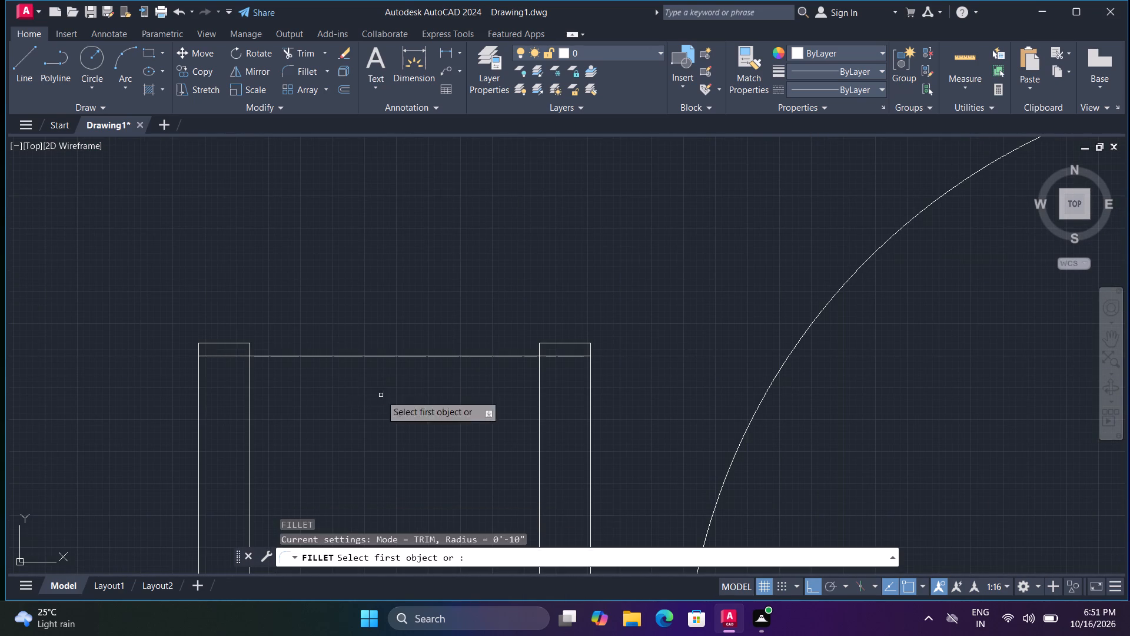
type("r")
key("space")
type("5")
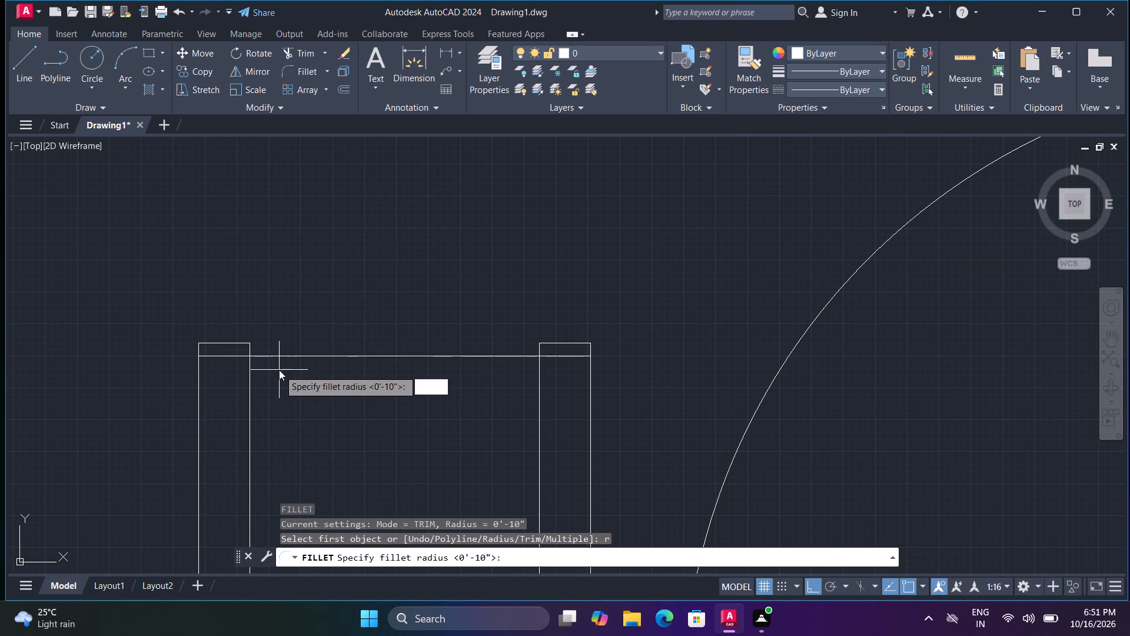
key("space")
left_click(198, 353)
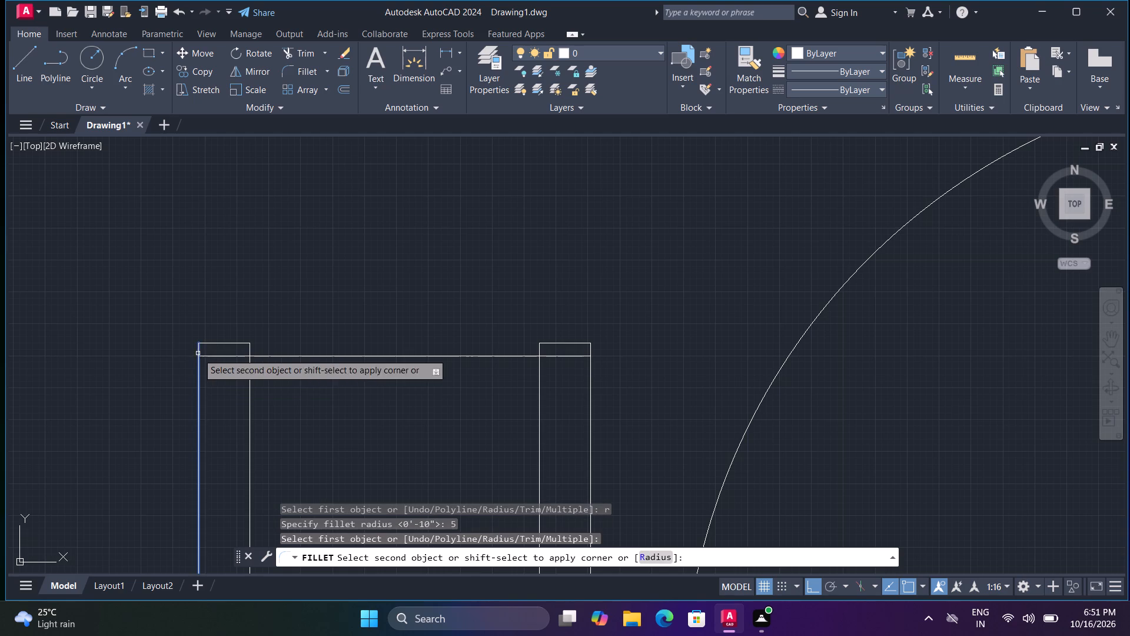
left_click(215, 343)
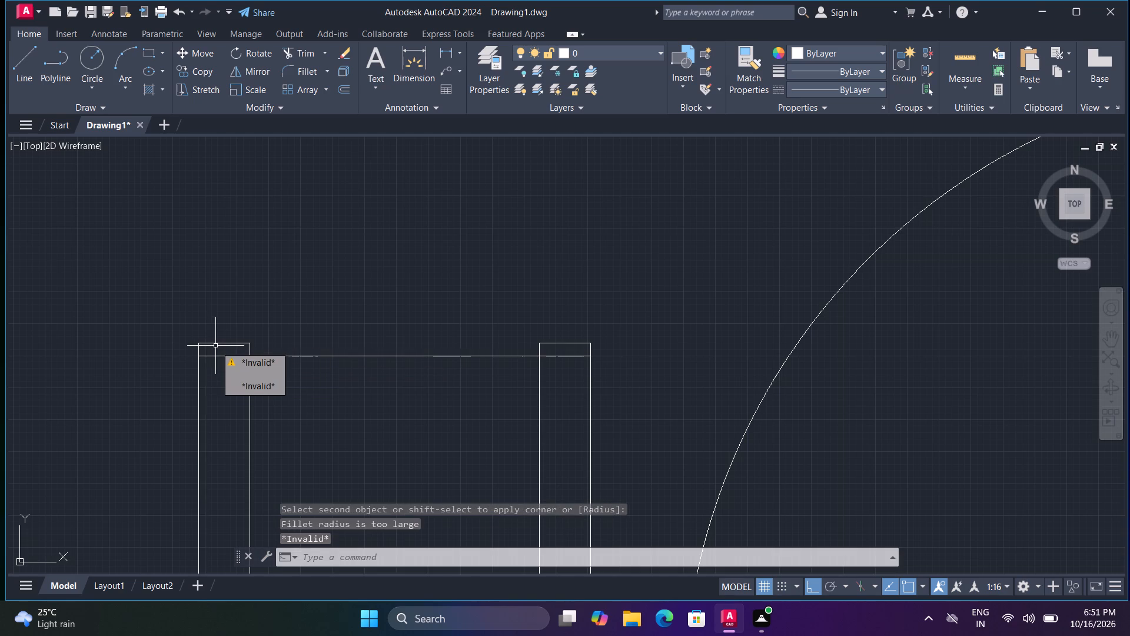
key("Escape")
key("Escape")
Fillet the west armrest's outer north corner with a 2" radius.
type("f")
key("space")
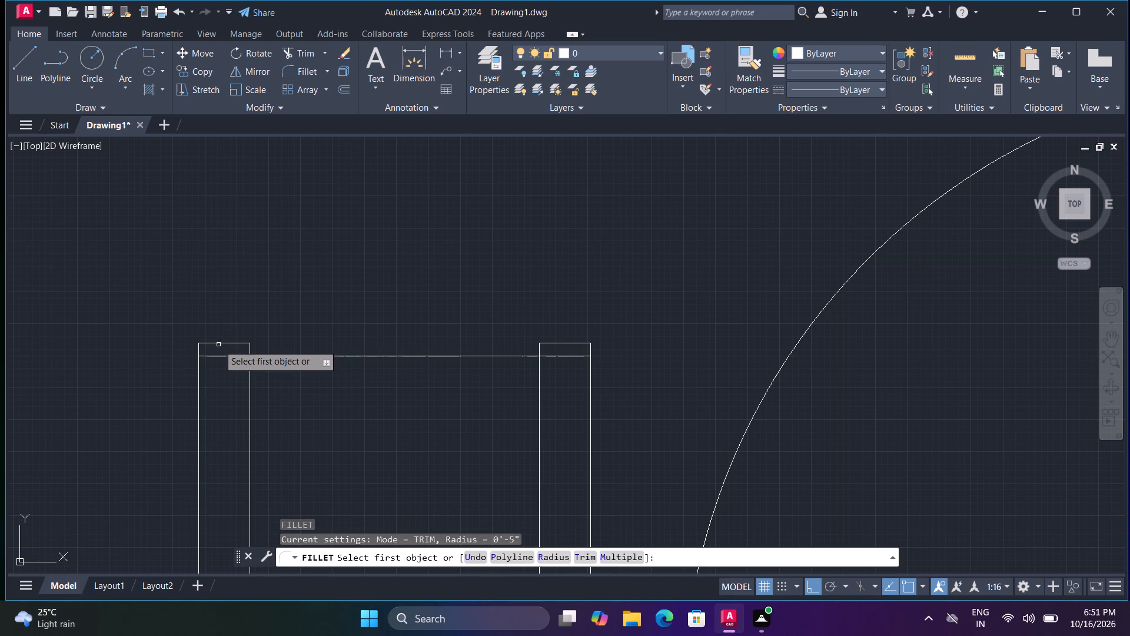
left_click(218, 344)
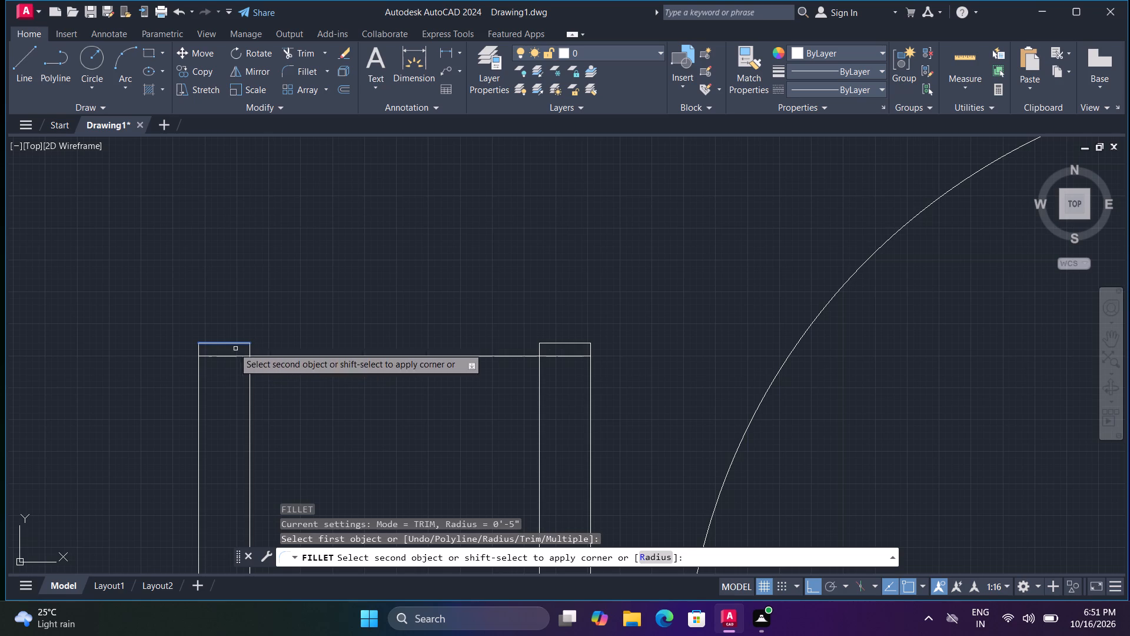
scroll(202, 351, "up", 2)
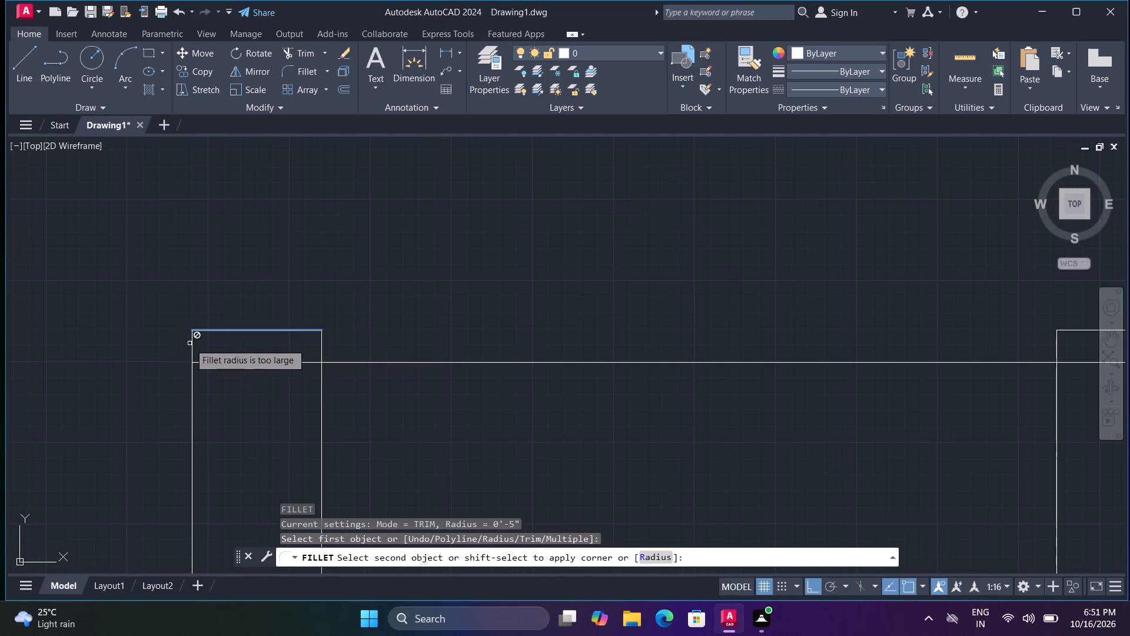
scroll(190, 343, "up", 3)
type("r")
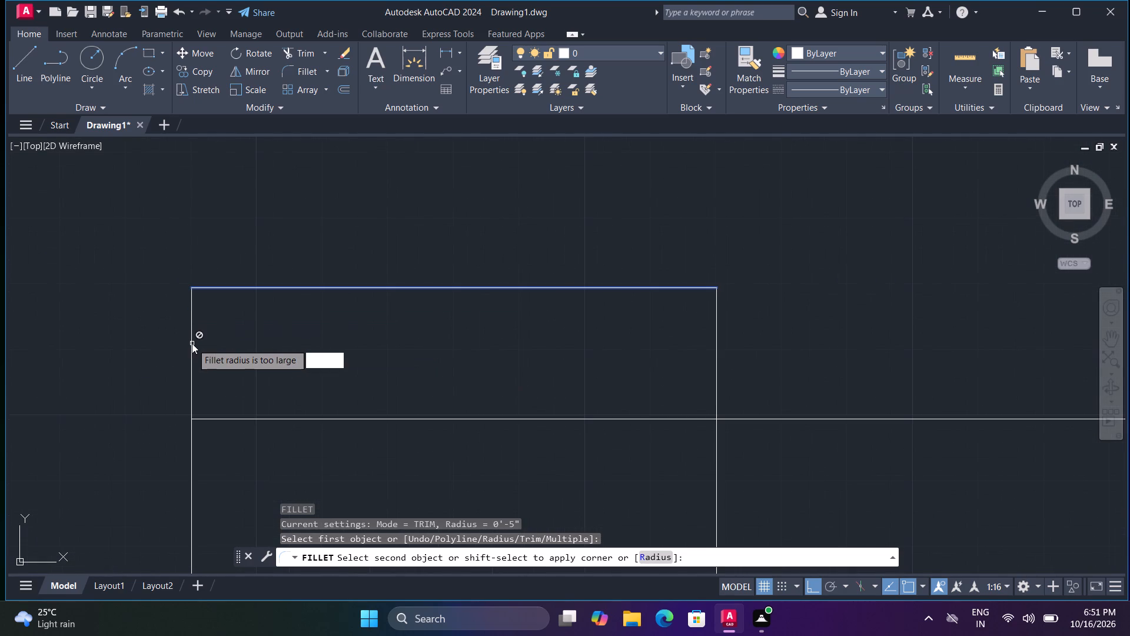
key("space")
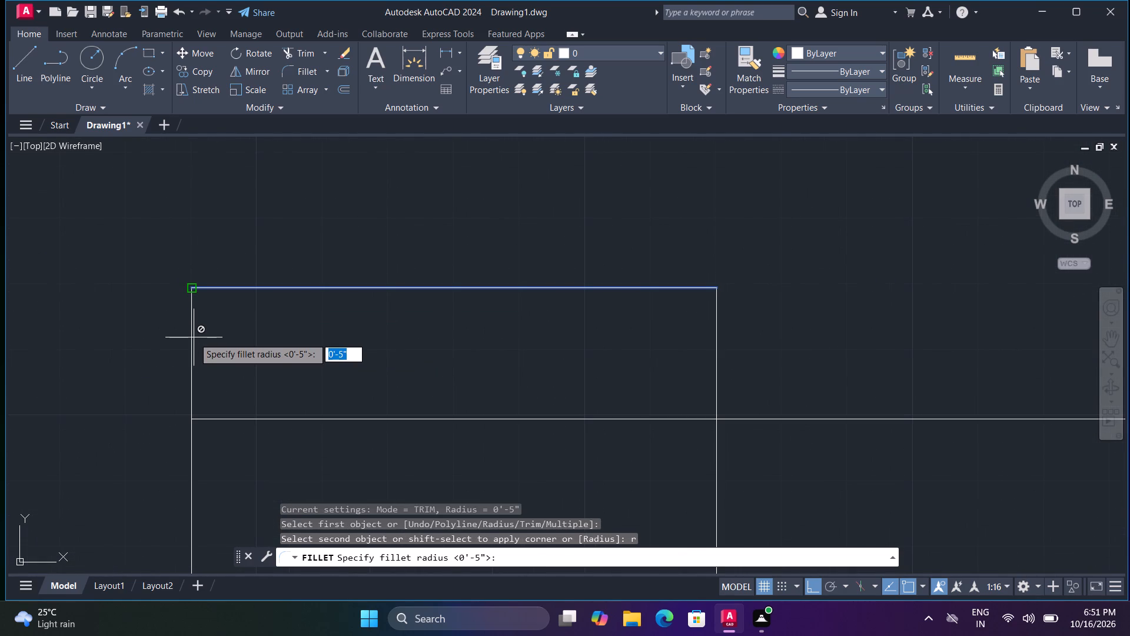
type("2")
key("space")
key("space")
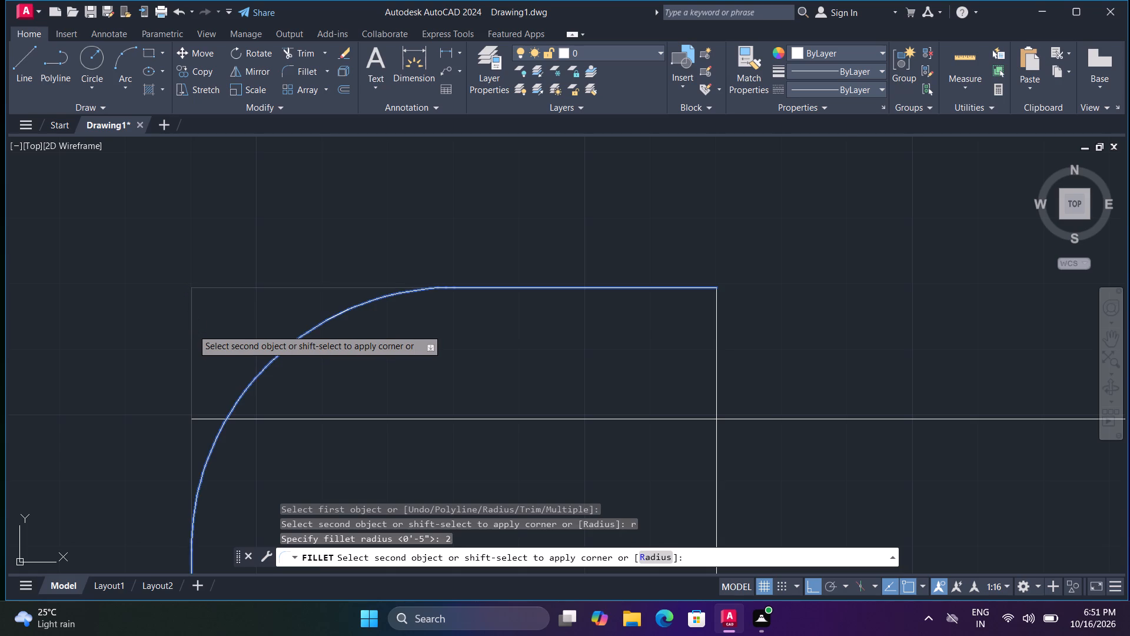
left_click(192, 329)
Fillet the east armrest's outer north corner with the same 2" radius.
scroll(200, 331, "down", 3)
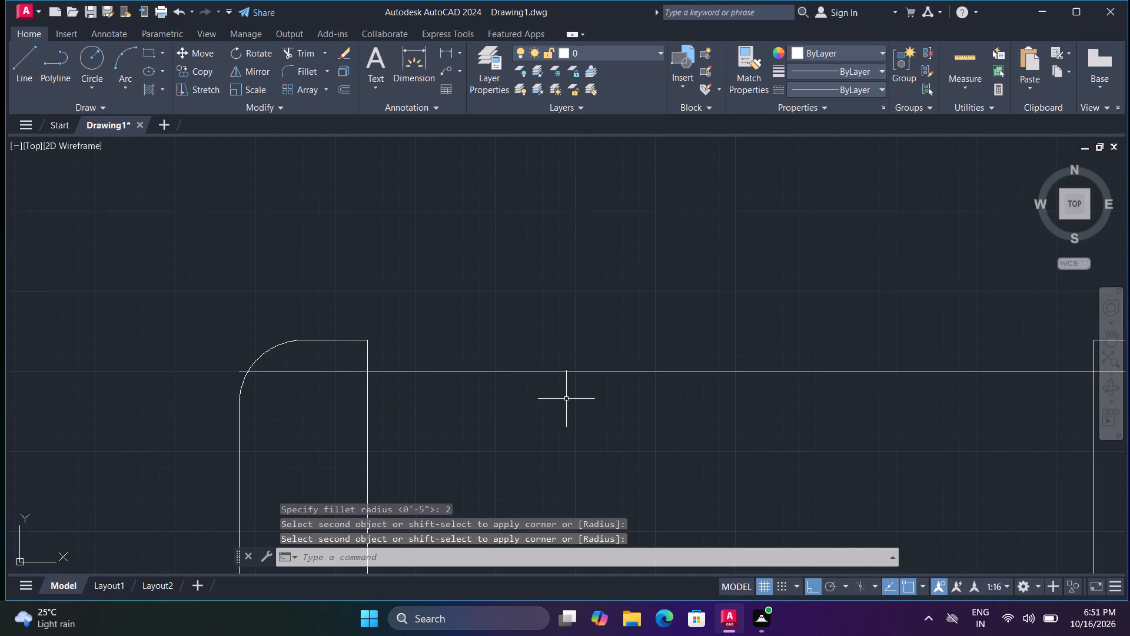
scroll(569, 396, "down", 1)
middle_click_drag(570, 385, 127, 337)
key("space")
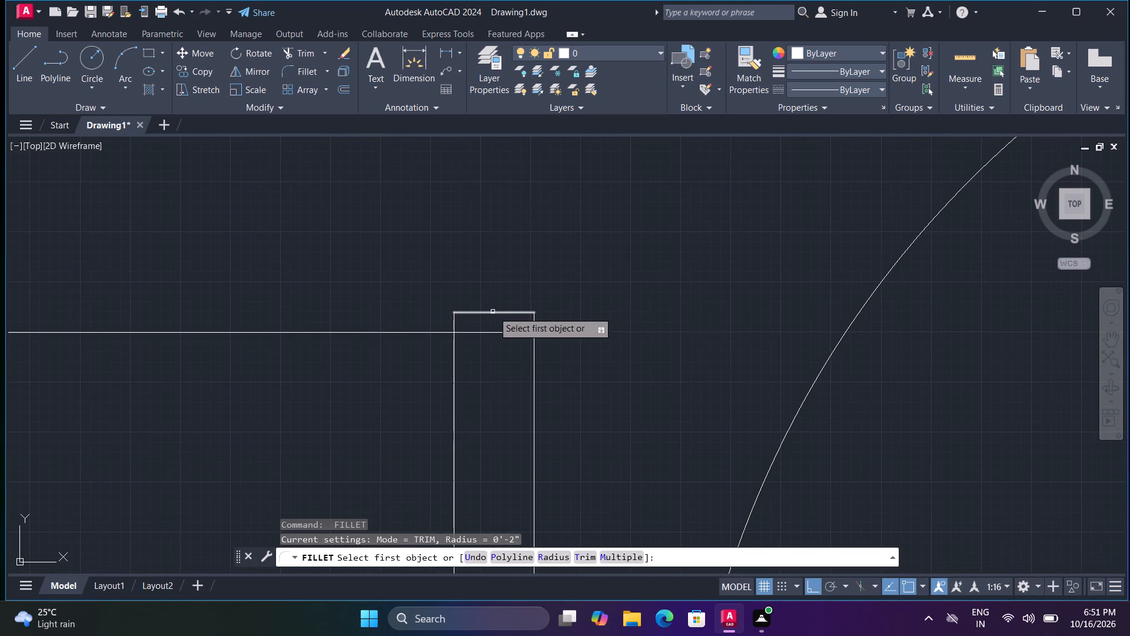
left_click(496, 312)
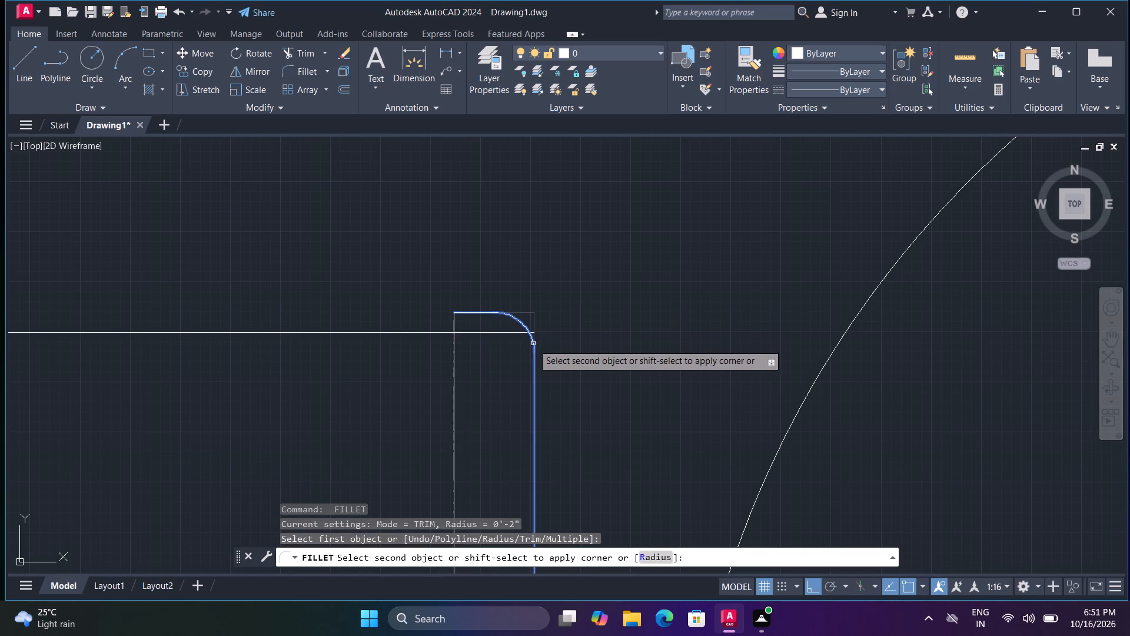
left_click(536, 352)
Trim the short ends of the seat's north line that stick out past both rounded armrest corners.
scroll(530, 349, "down", 2)
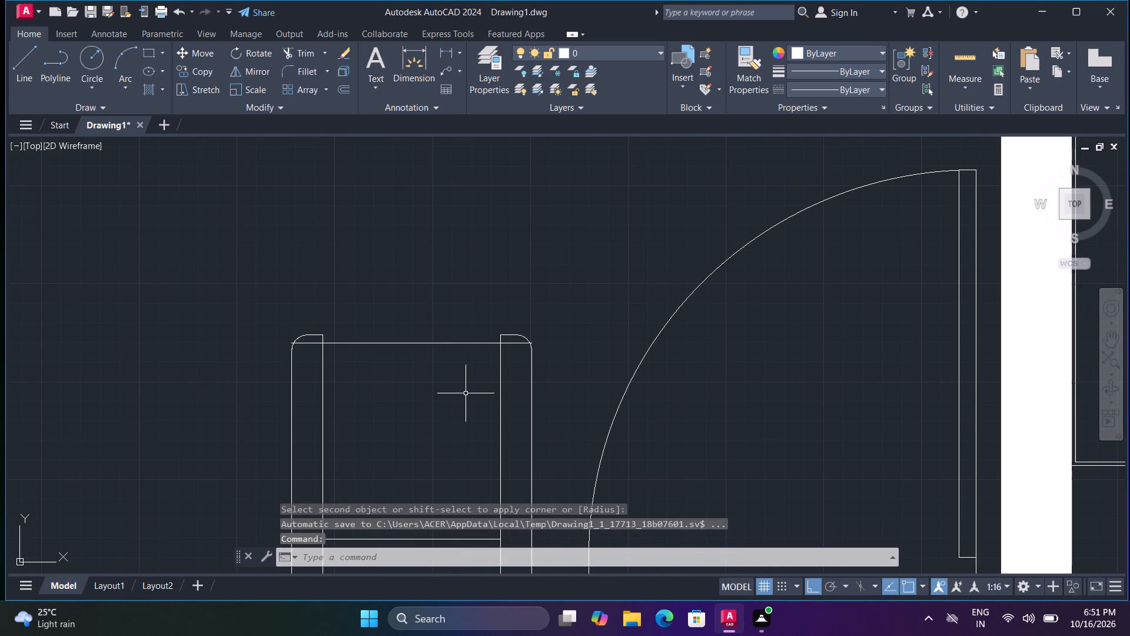
middle_click_drag(460, 405, 388, 124)
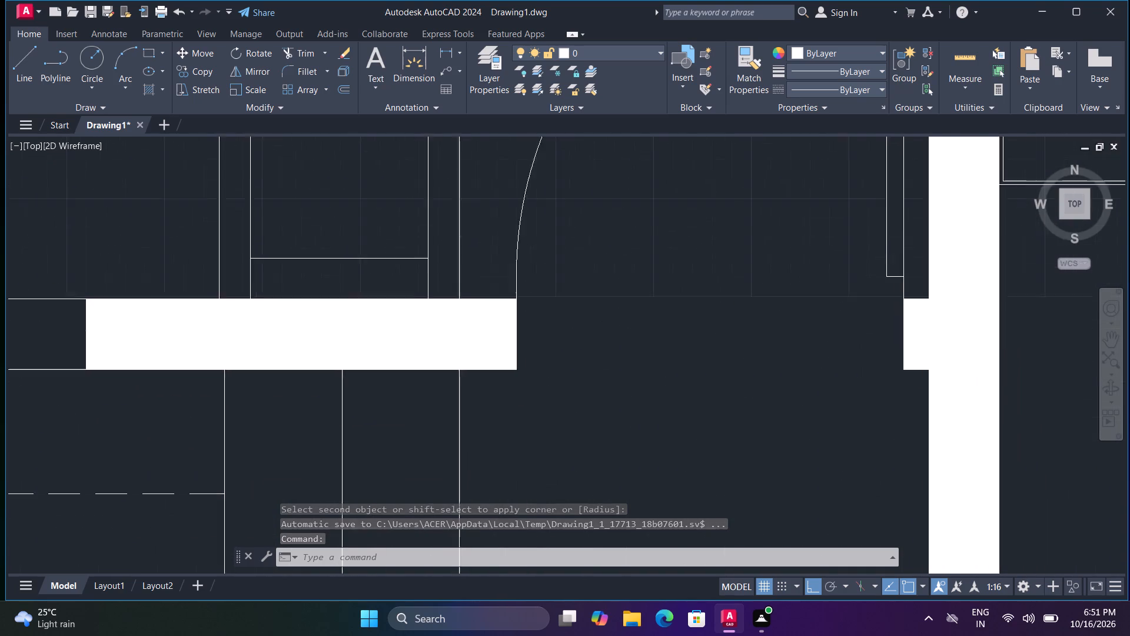
middle_click_drag(388, 124, 367, 352)
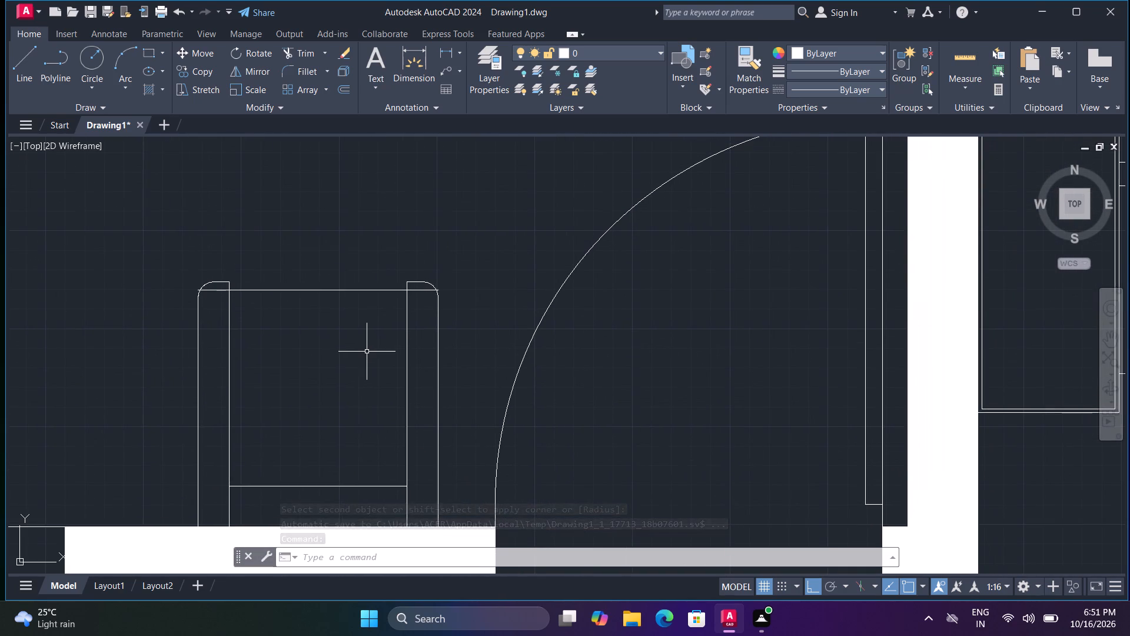
type("tr")
key("space")
scroll(71, 277, "up", 2)
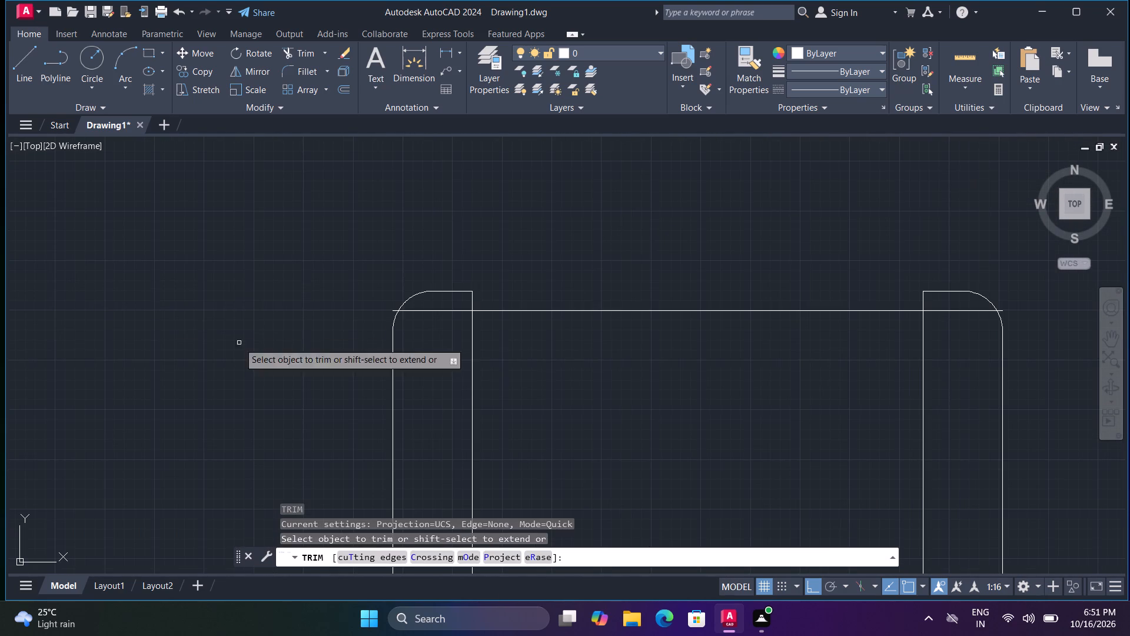
left_click(391, 310)
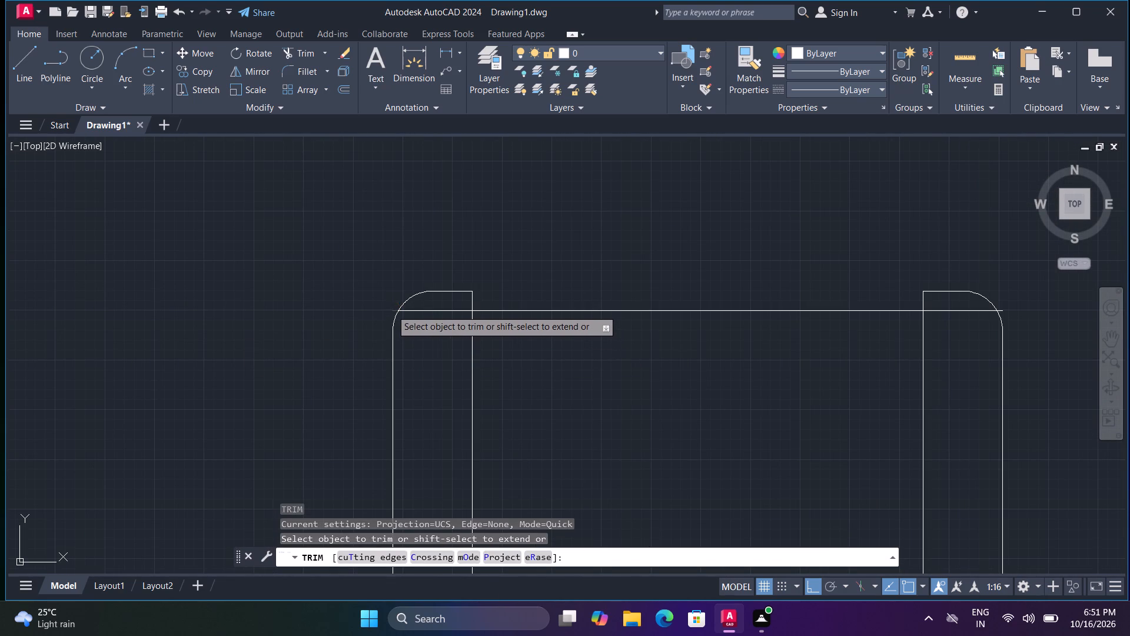
left_click(1001, 310)
scroll(995, 310, "down", 3)
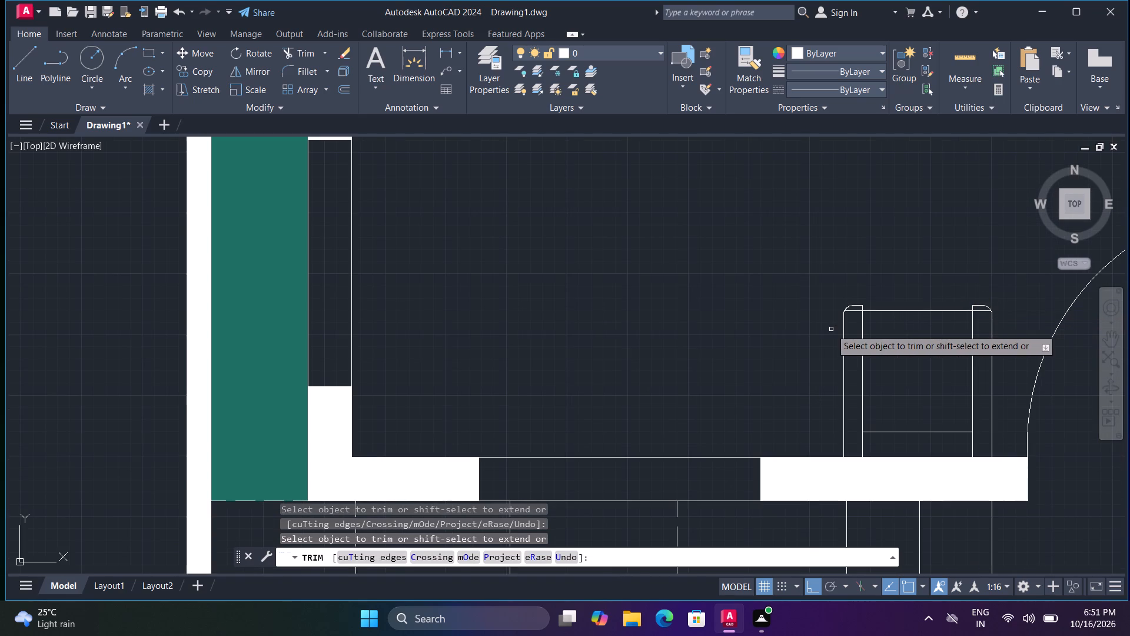
key("Escape")
Draw a closed L-shaped sofa outline west of the armchair, about 7'-10" by 5'-1" overall, with legs about 2' and 1'-7" deep.
type("l")
key("space")
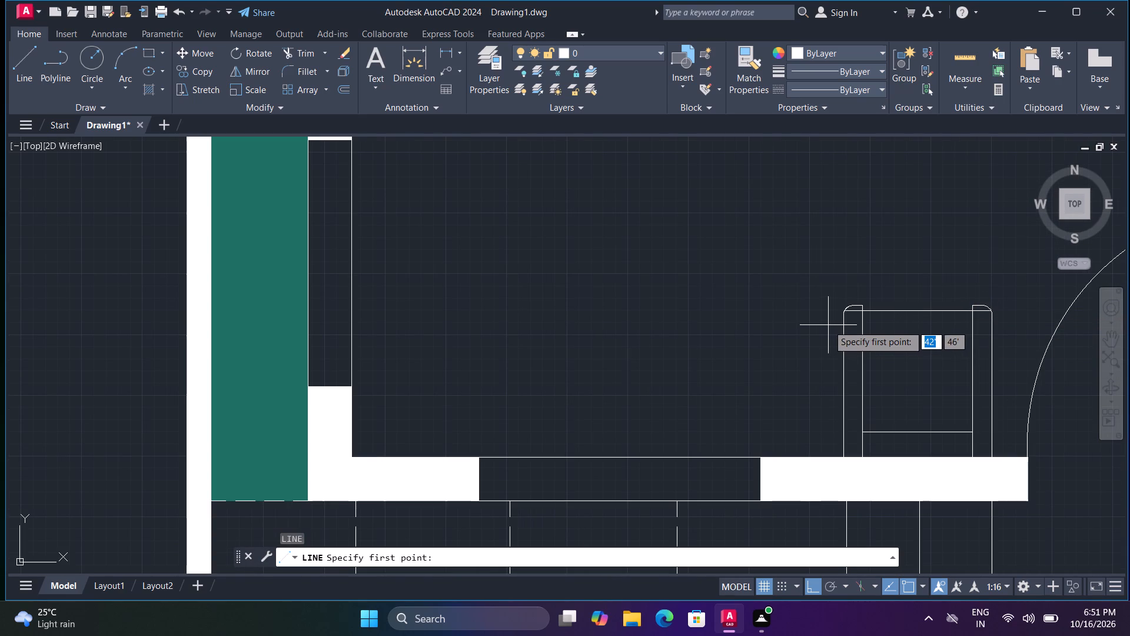
left_click(834, 449)
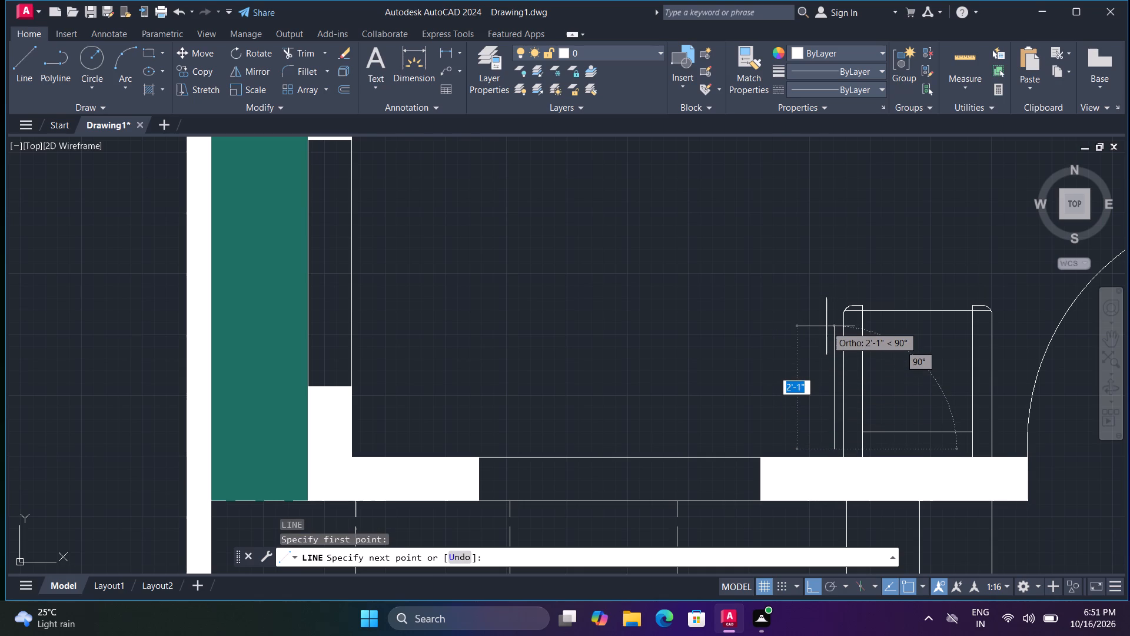
left_click(827, 332)
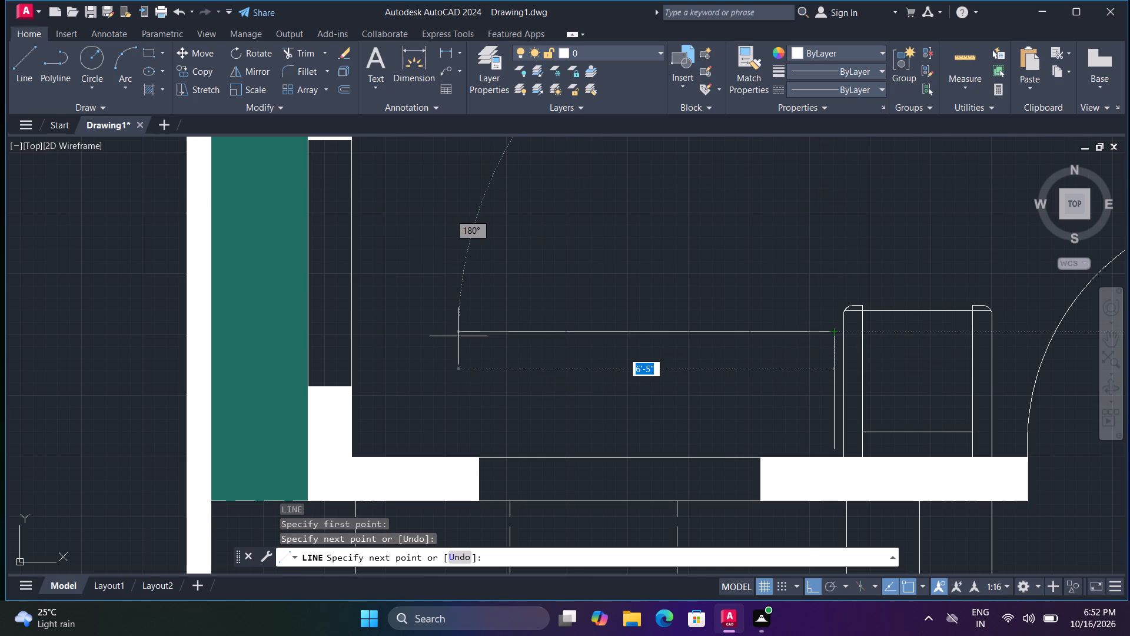
scroll(1129, 0, "down", 3)
scroll(456, 355, "down", 1)
middle_click_drag(471, 358, 436, 383)
middle_click(434, 387)
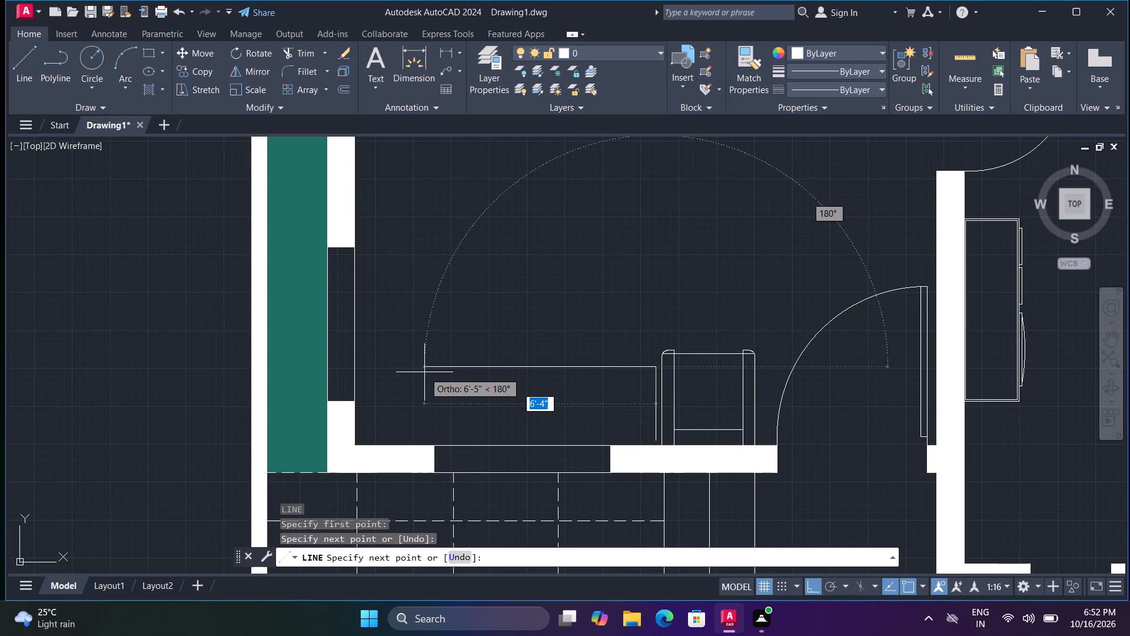
left_click(426, 372)
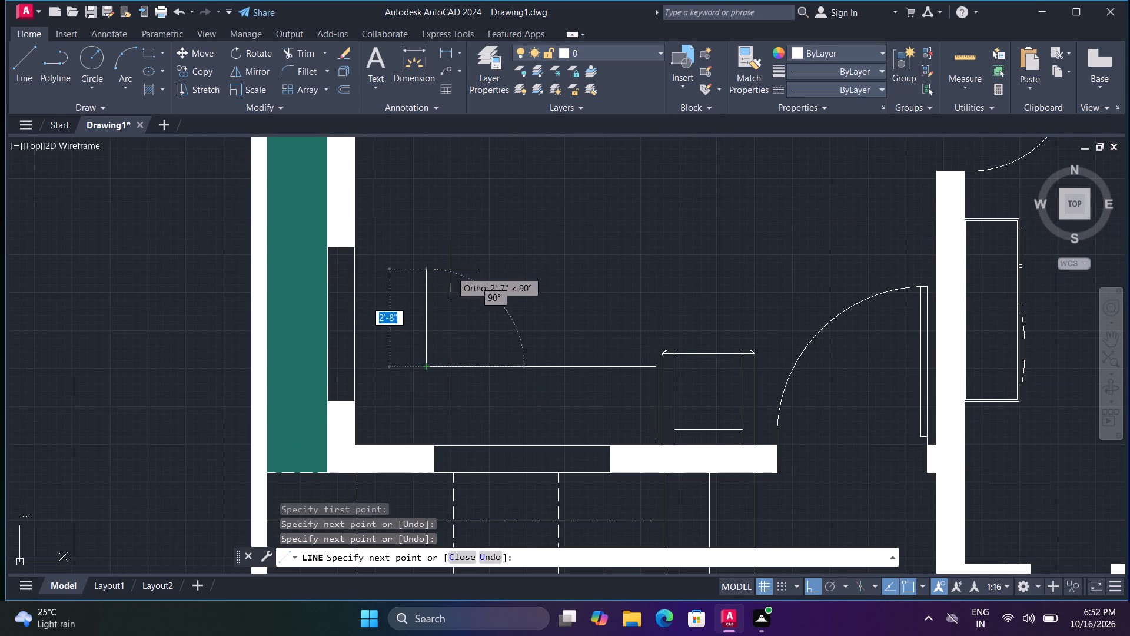
scroll(426, 246, "down", 2)
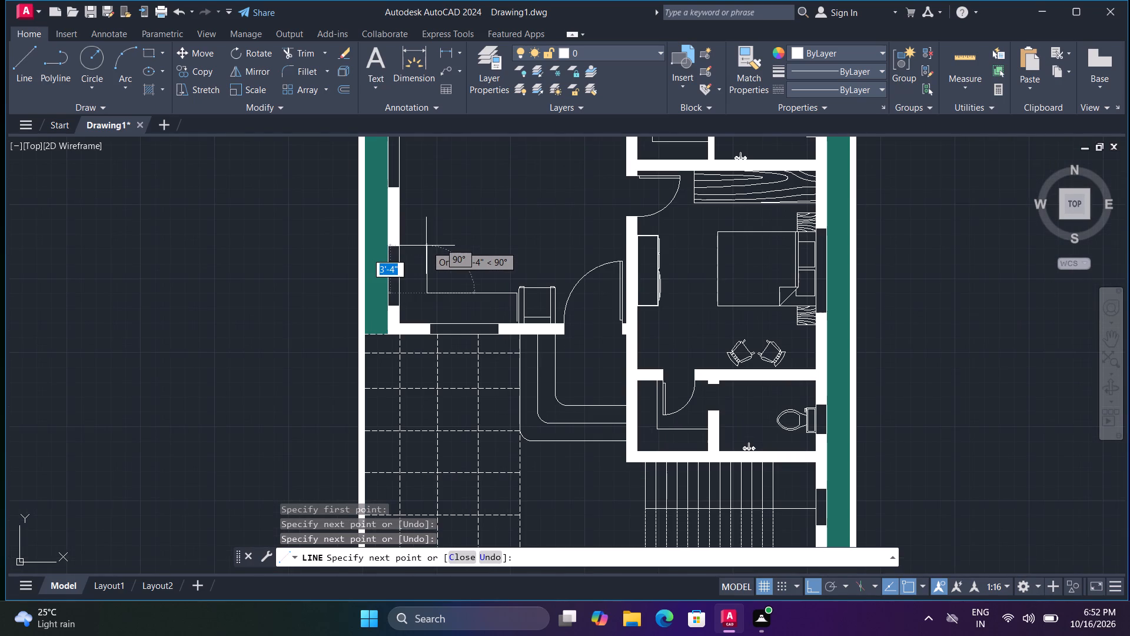
middle_click_drag(426, 251, 420, 313)
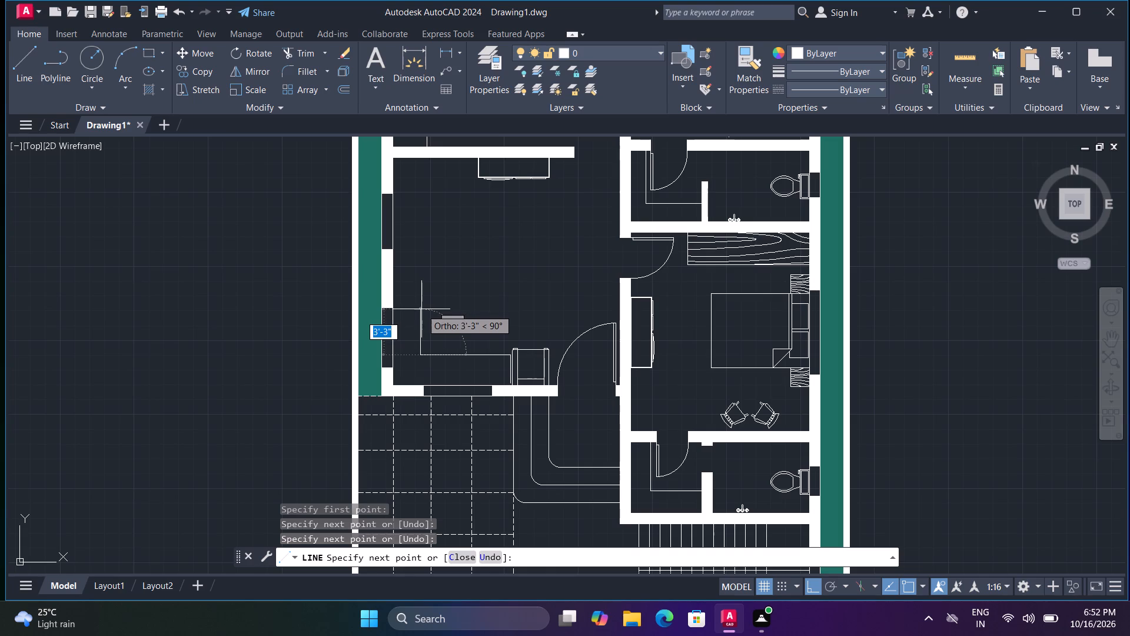
left_click(421, 311)
scroll(412, 319, "up", 2)
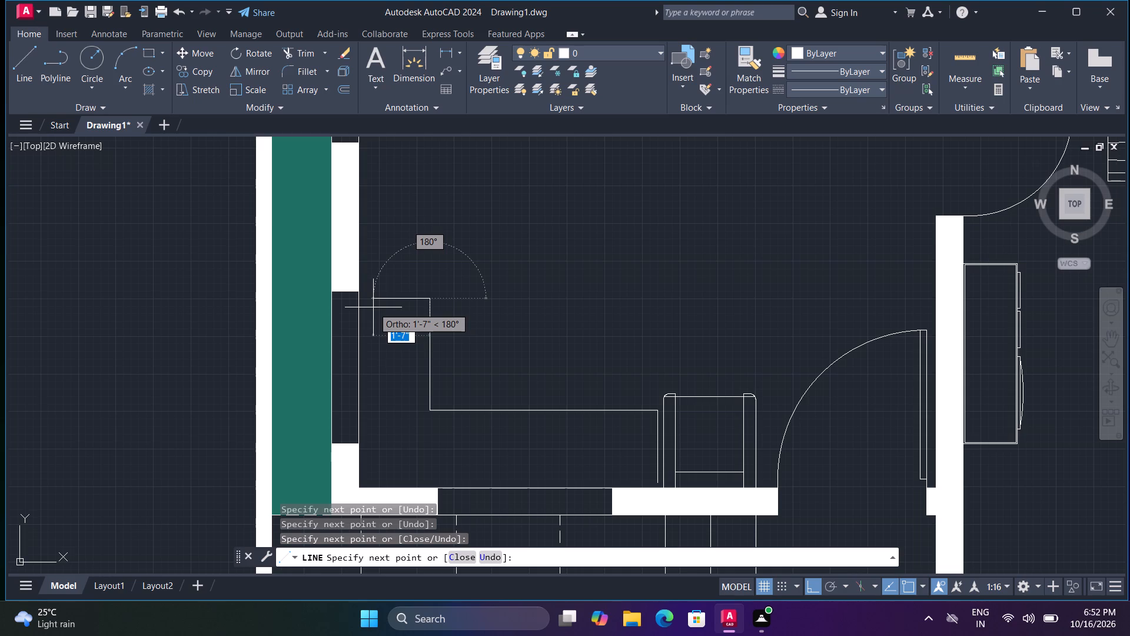
left_click(373, 307)
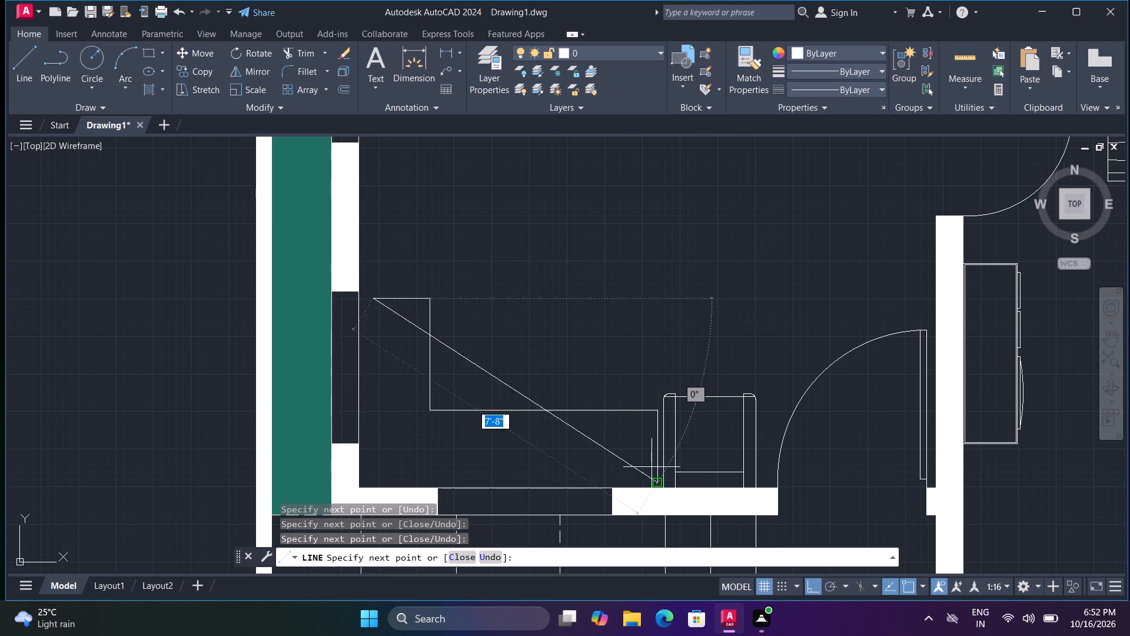
left_click(371, 483)
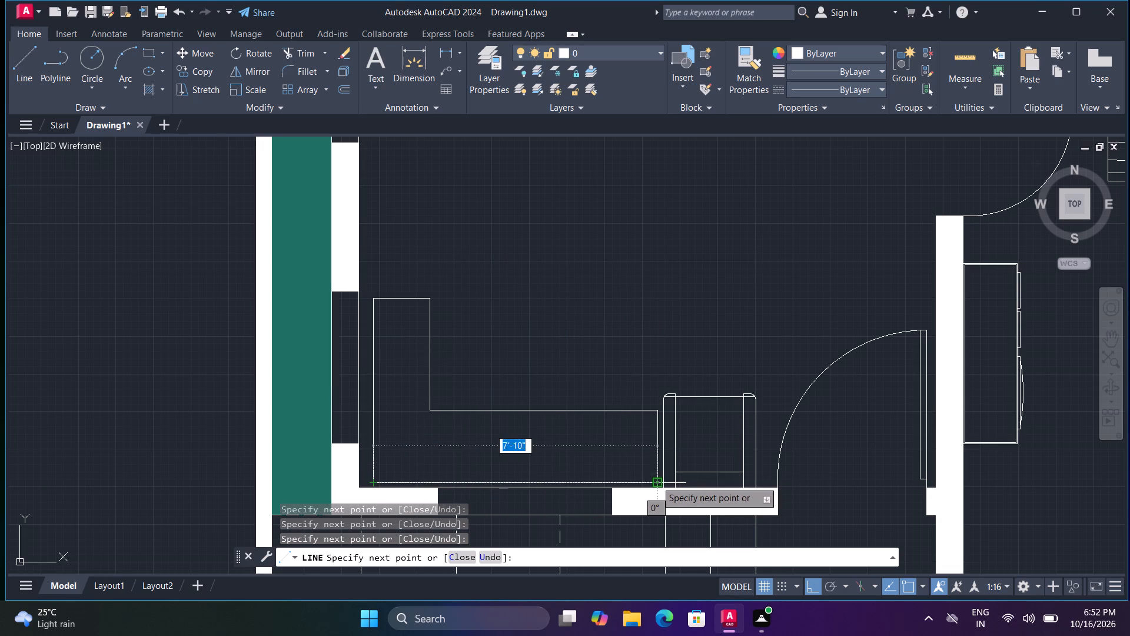
left_click(656, 481)
key("space")
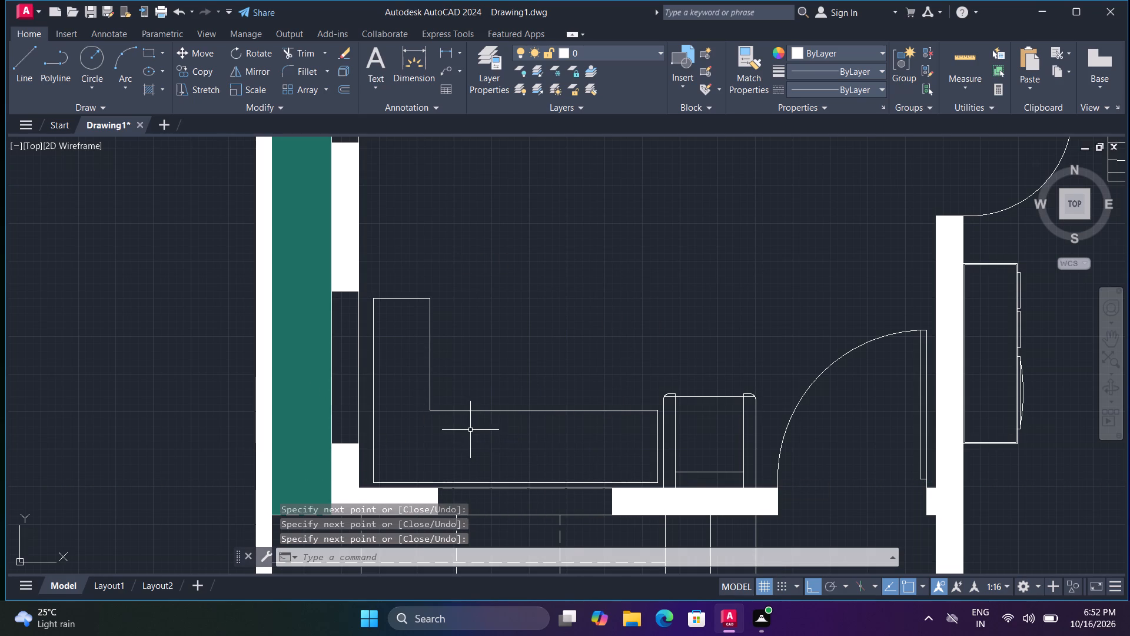
Extend the north edge of the sofa's long leg west to the wall, and trim its portion inside the west leg.
scroll(468, 428, "up", 1)
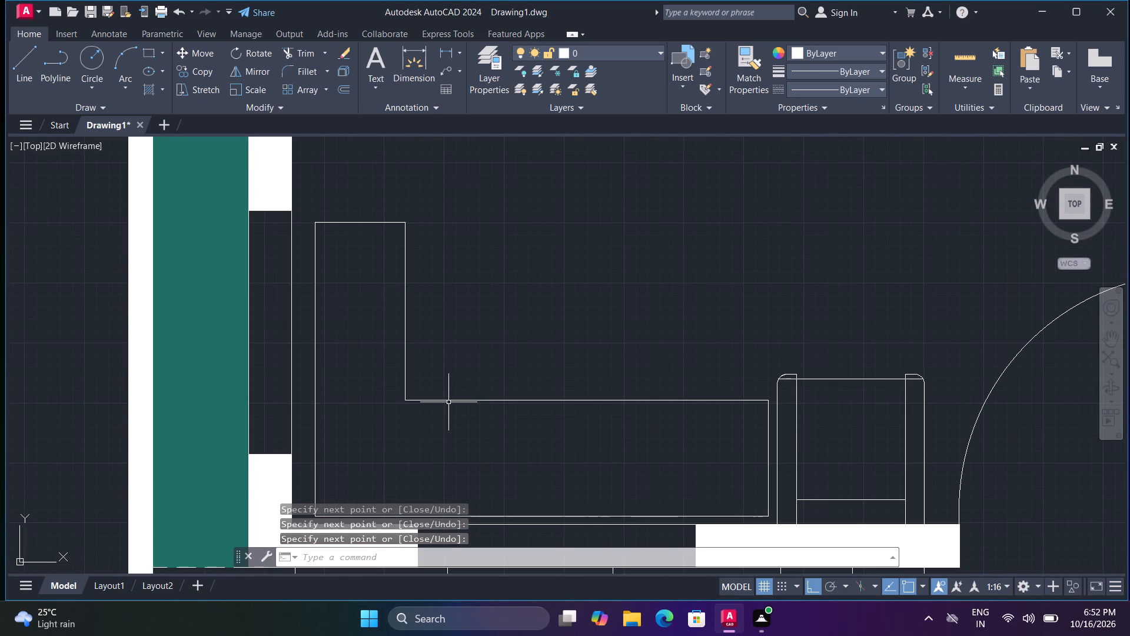
type("ex")
key("space")
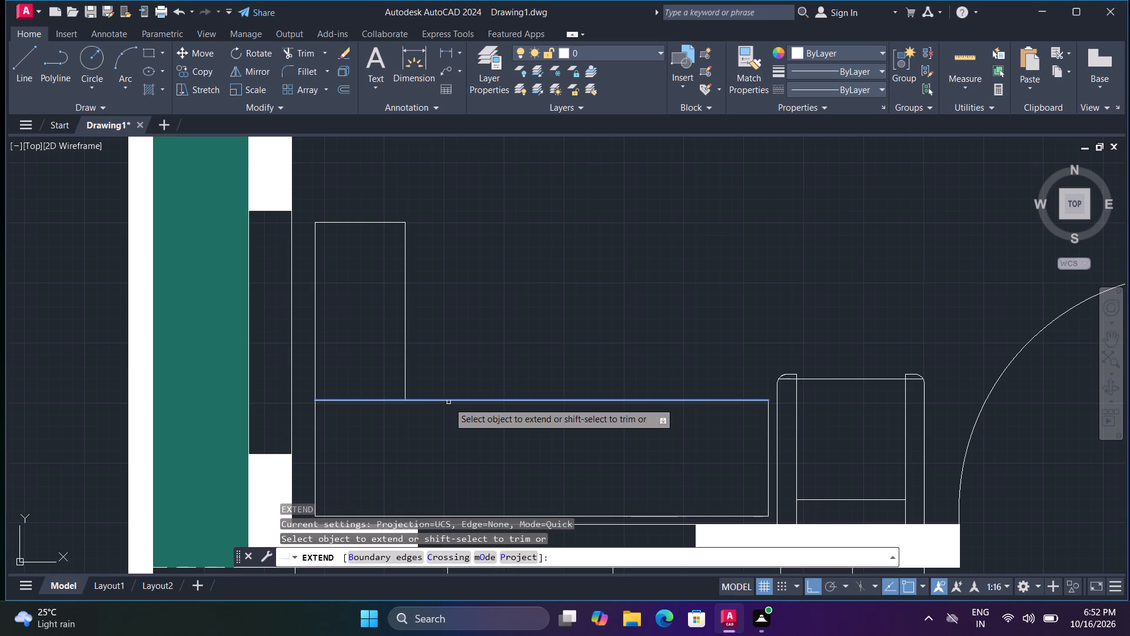
left_click(448, 402)
left_click(384, 400)
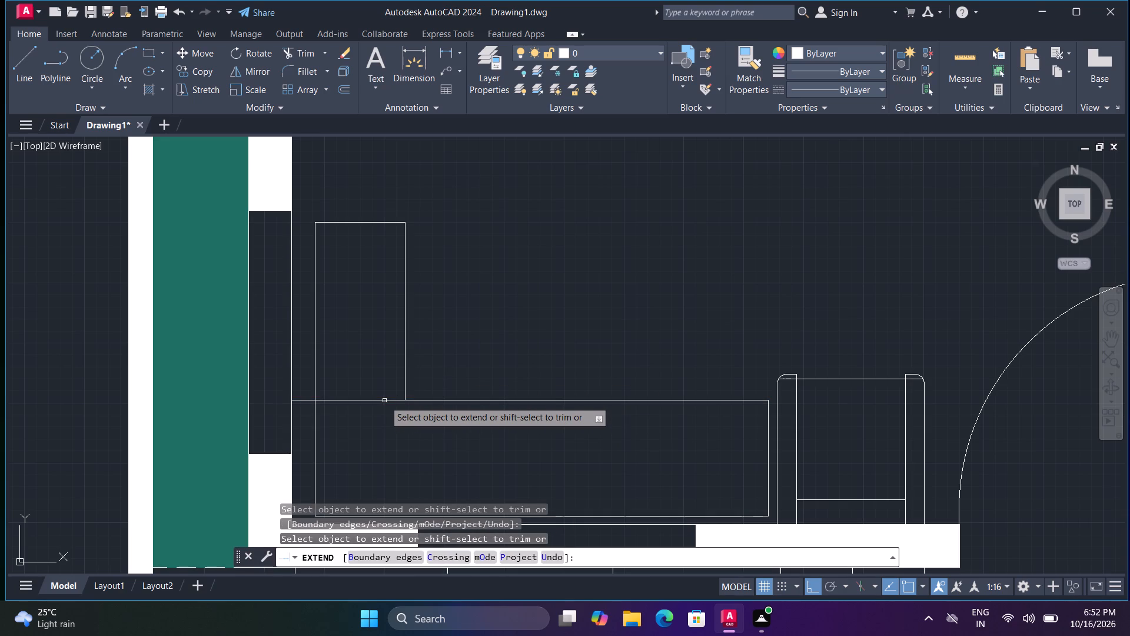
left_click(384, 400, "shift")
scroll(407, 420, "down", 1)
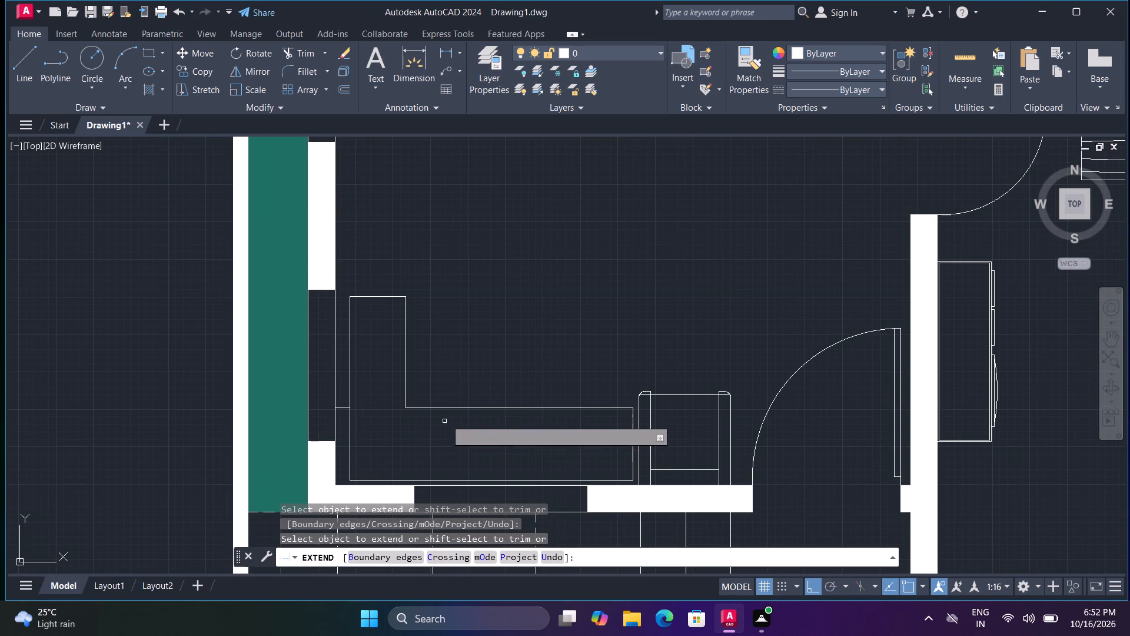
key("Escape")
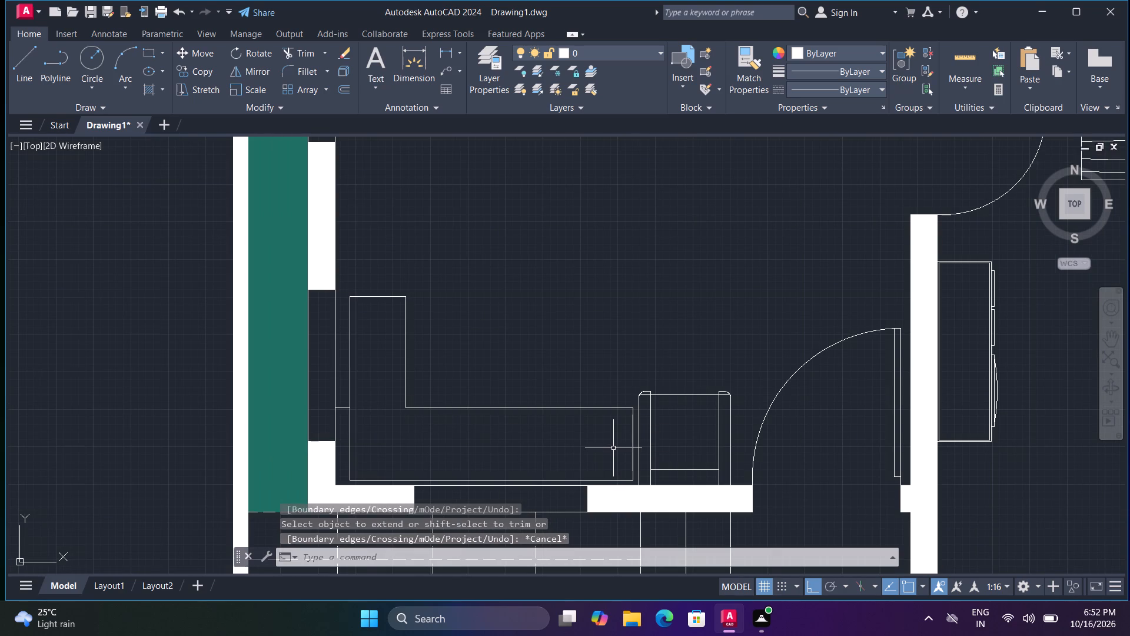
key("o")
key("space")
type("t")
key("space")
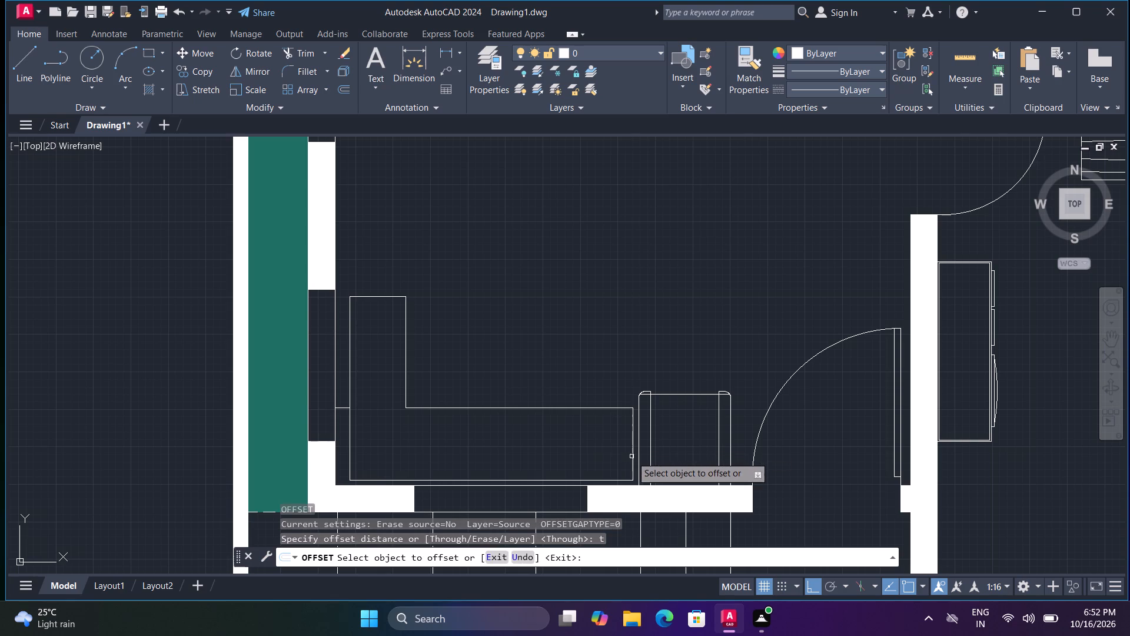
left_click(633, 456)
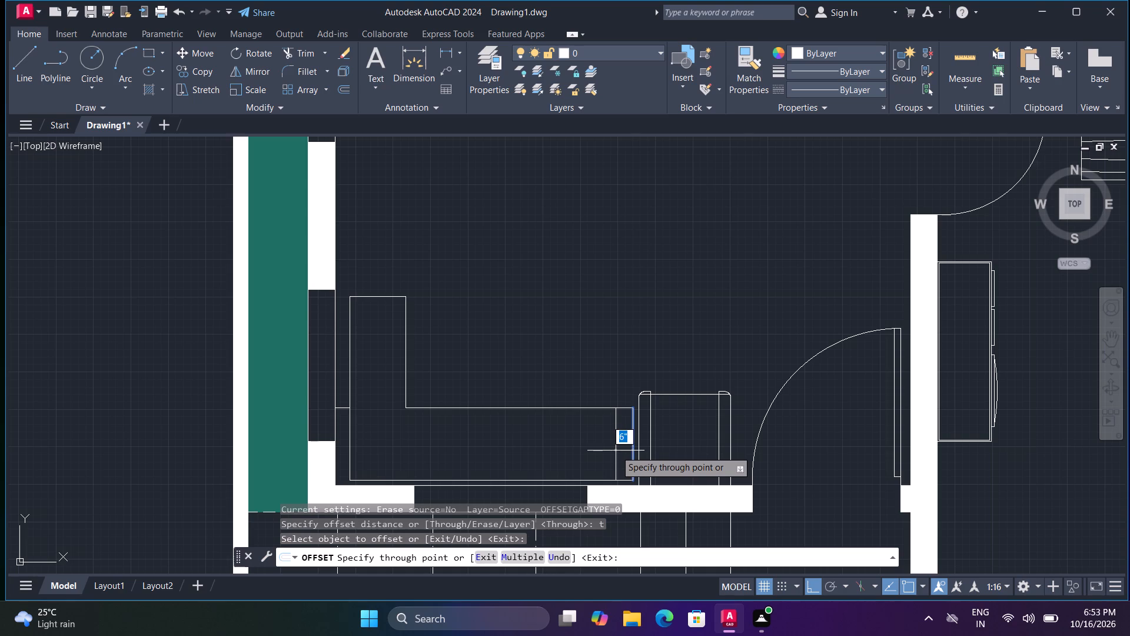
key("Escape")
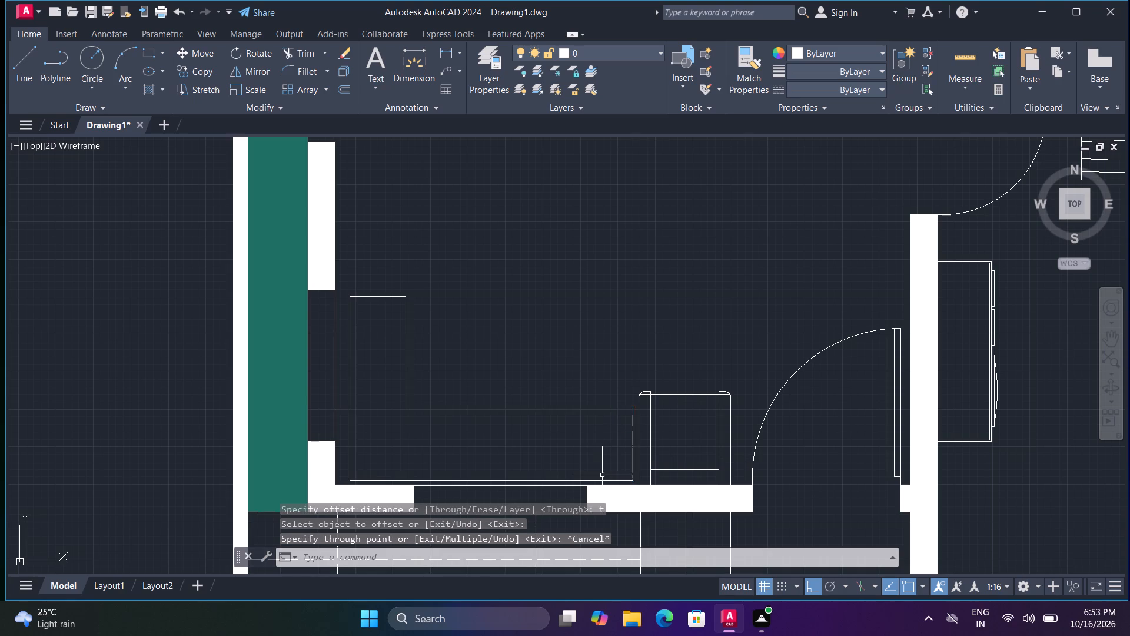
Erase the L-shaped sofa's south edge line near the south wall.
left_click(602, 479)
key("Delete")
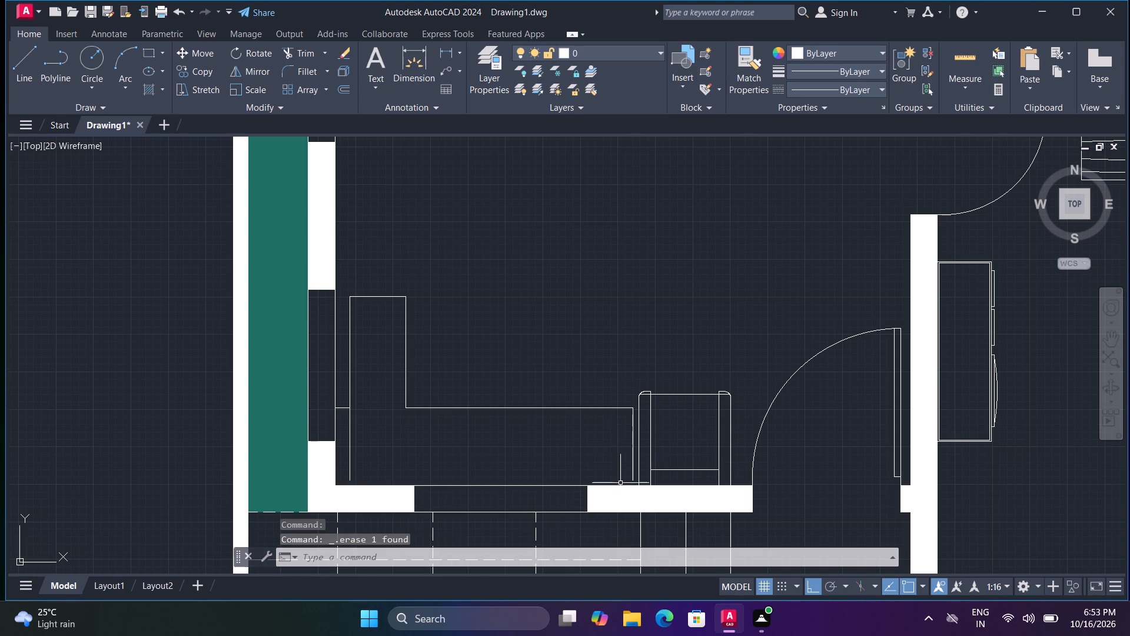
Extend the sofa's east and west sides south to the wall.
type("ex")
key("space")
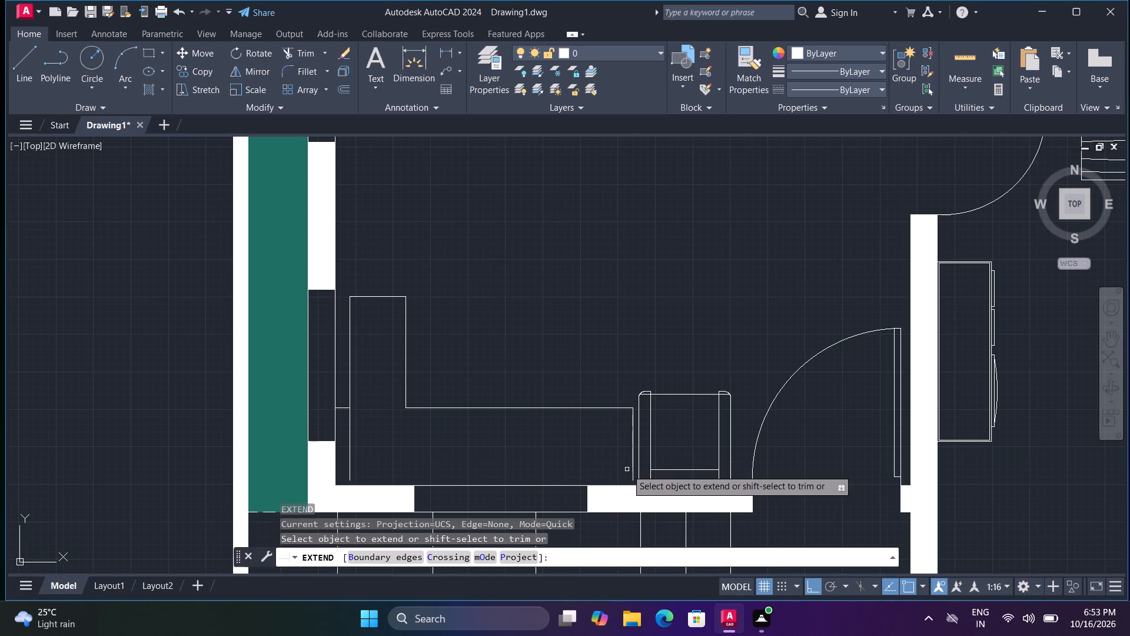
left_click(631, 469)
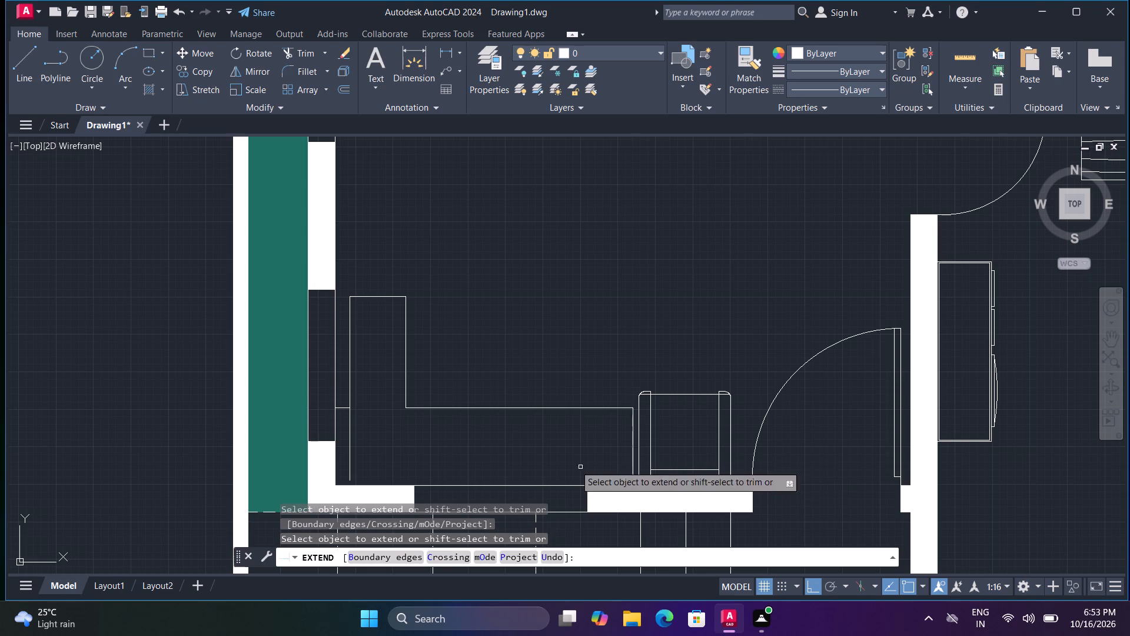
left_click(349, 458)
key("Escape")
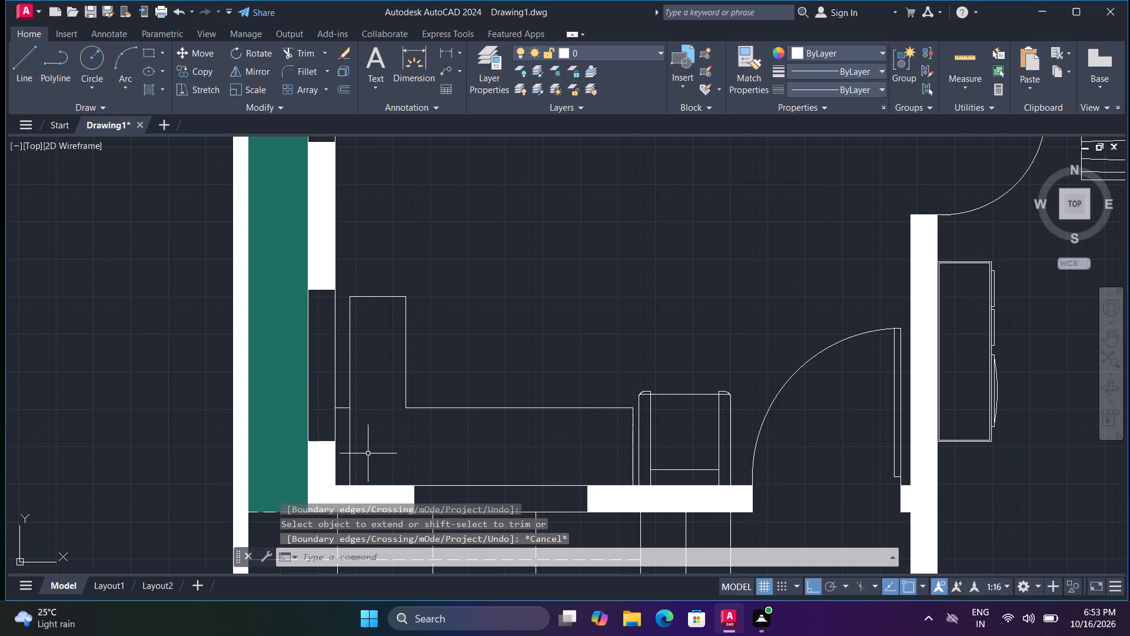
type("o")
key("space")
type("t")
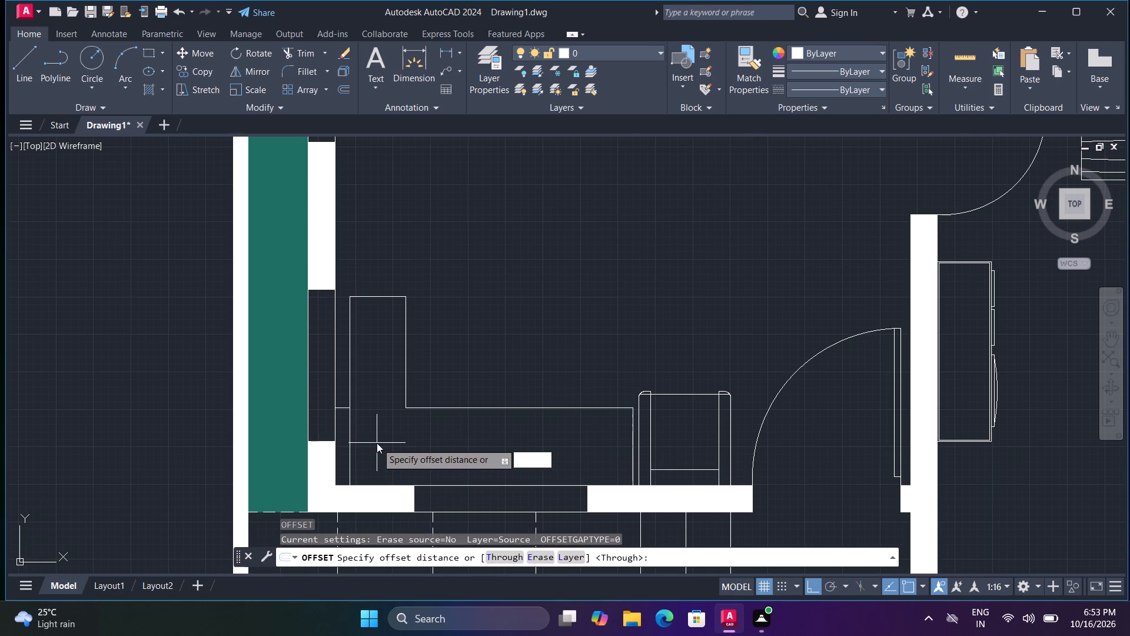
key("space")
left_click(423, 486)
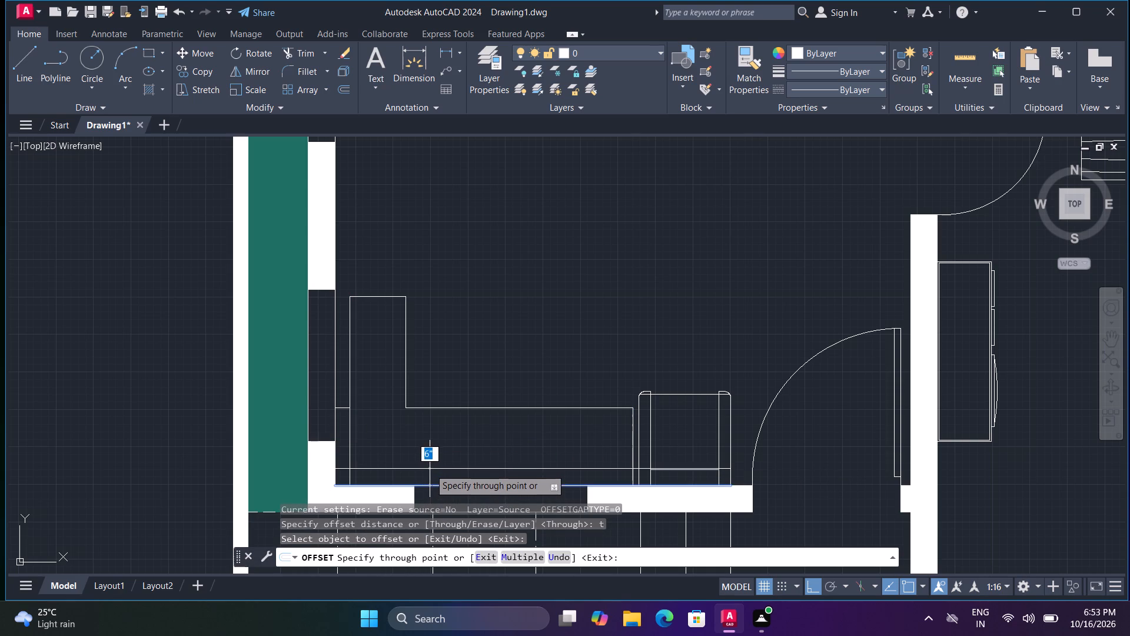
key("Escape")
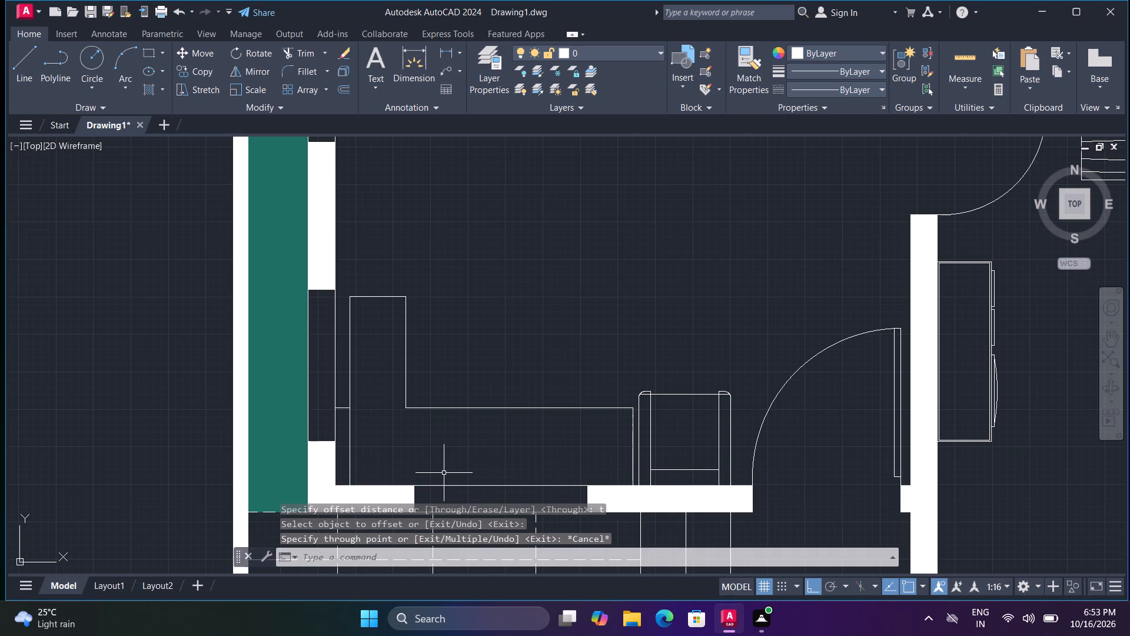
Draw a horizontal line slightly north of the south wall, from just west of the sofa's west side to its east side.
key("l")
key("space")
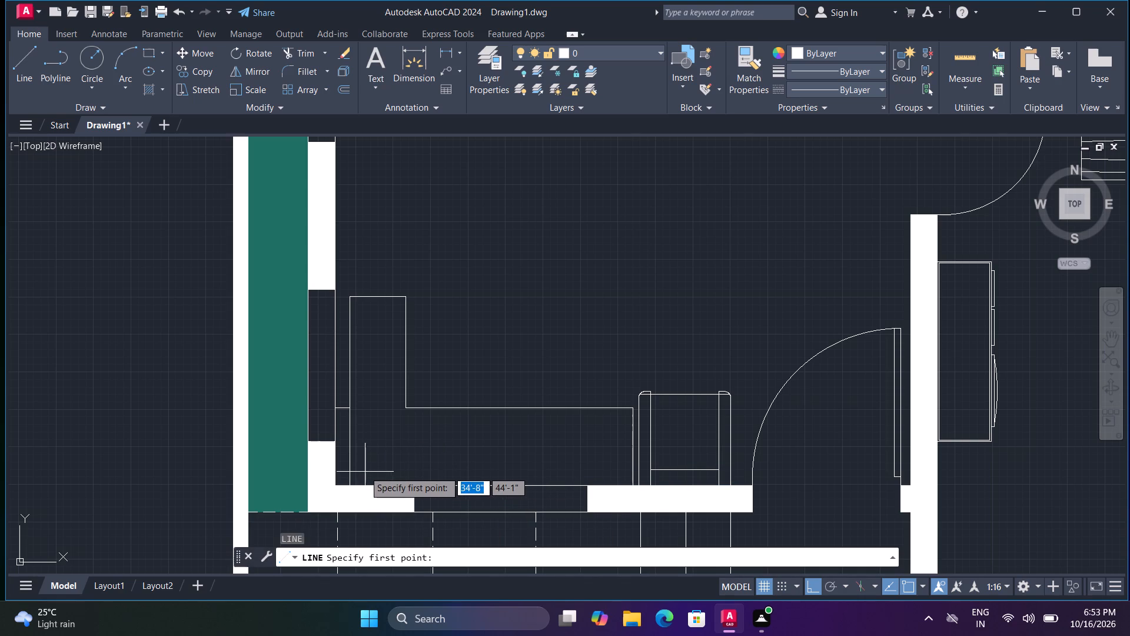
scroll(356, 471, "up", 1)
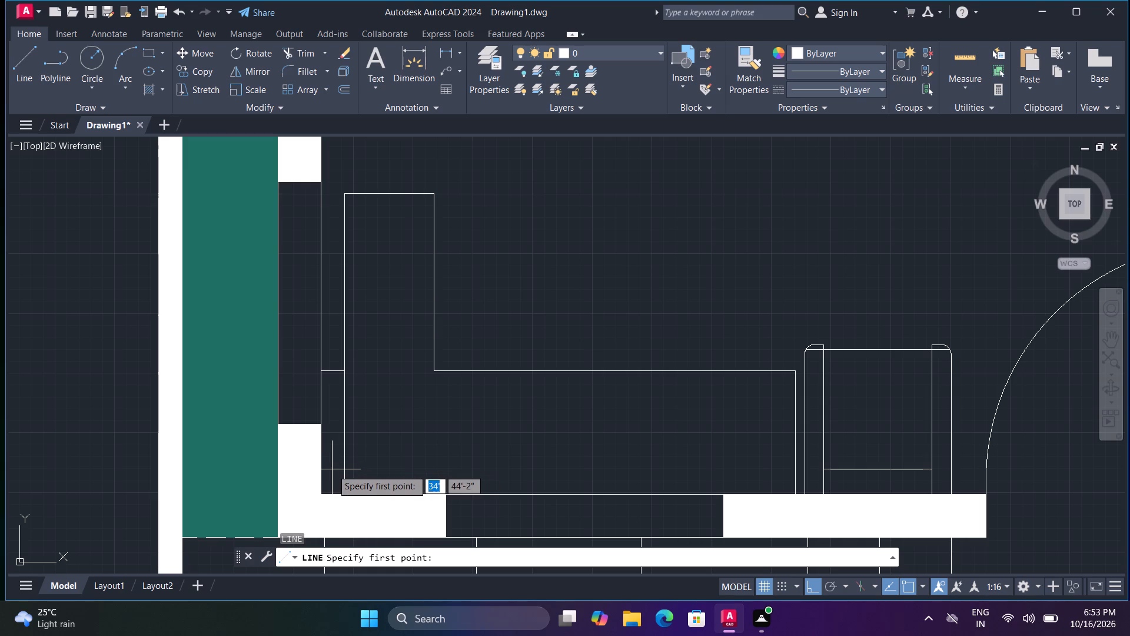
left_click(333, 475)
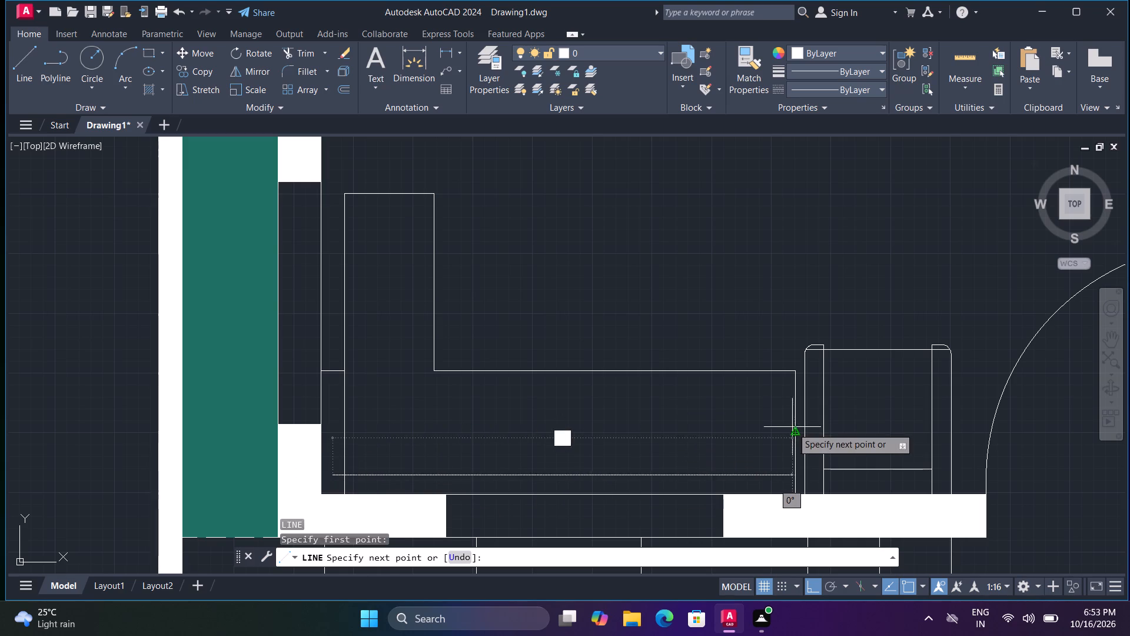
left_click(796, 474)
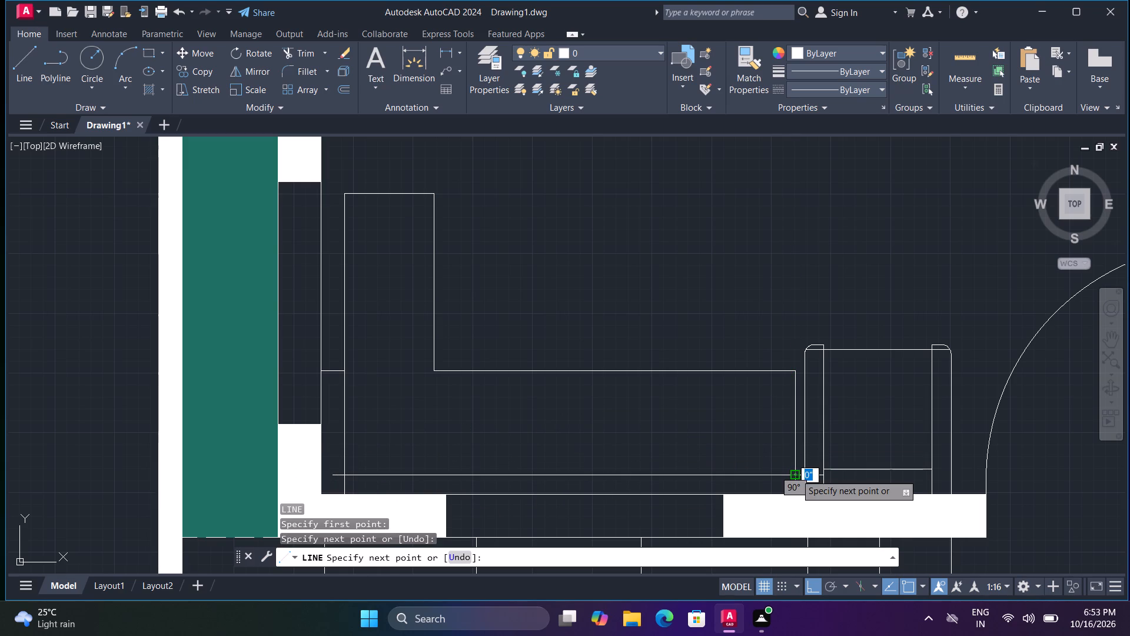
key("space")
Trim the new line's west overhang and the stubs of both sofa sides between it and the south wall.
key("t")
key("r")
key("space")
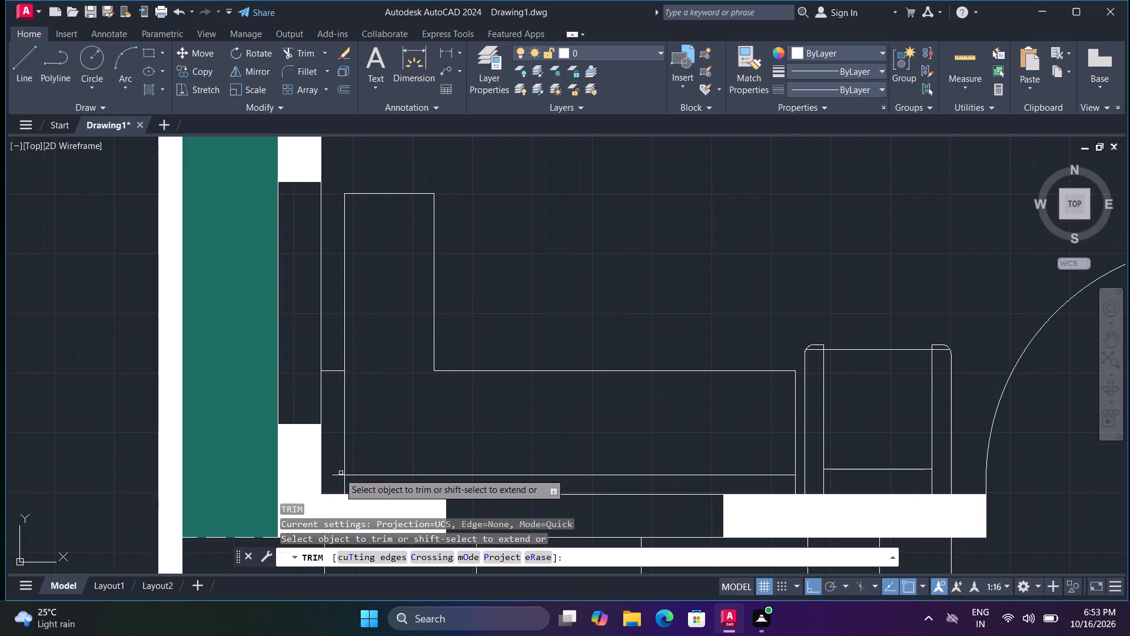
left_click(335, 476)
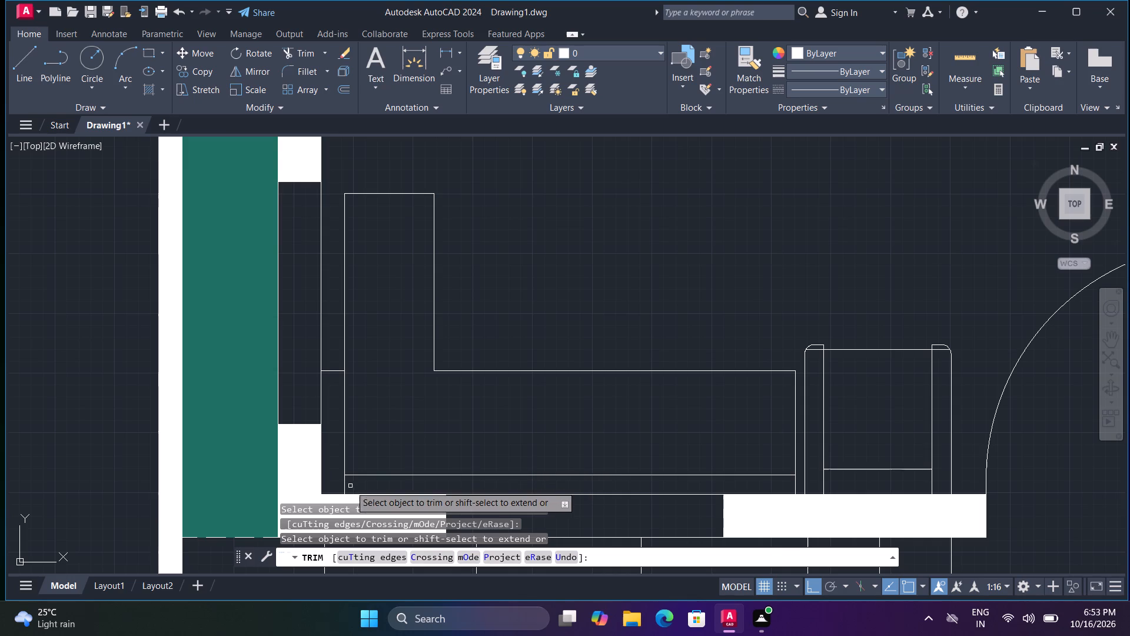
left_click(344, 485)
key("Escape")
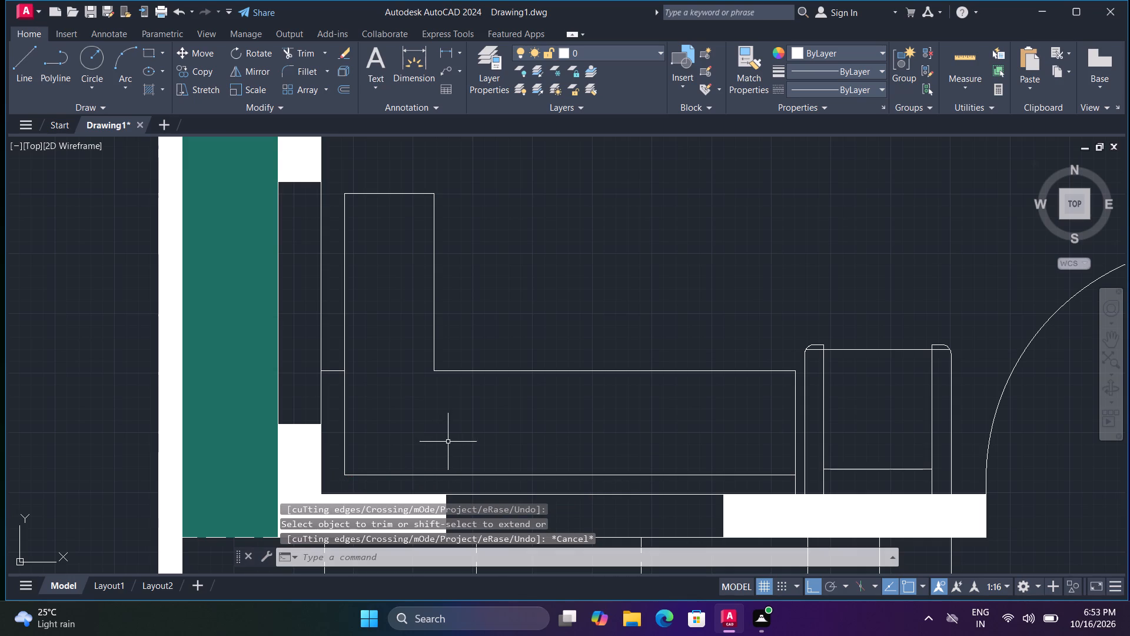
key("space")
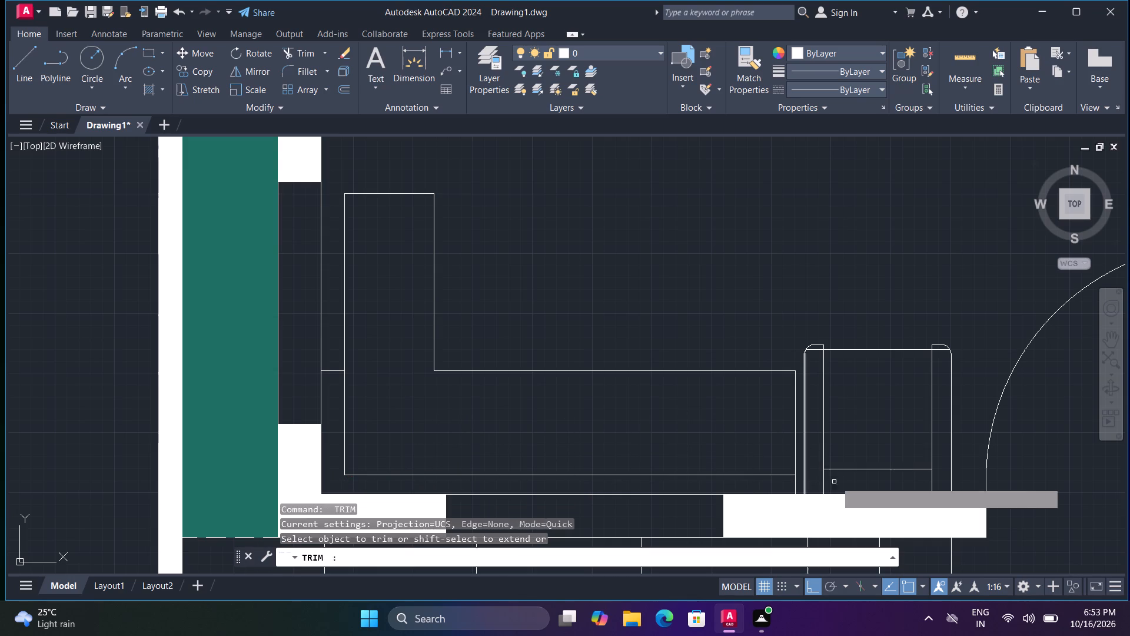
left_click(796, 482)
key("space")
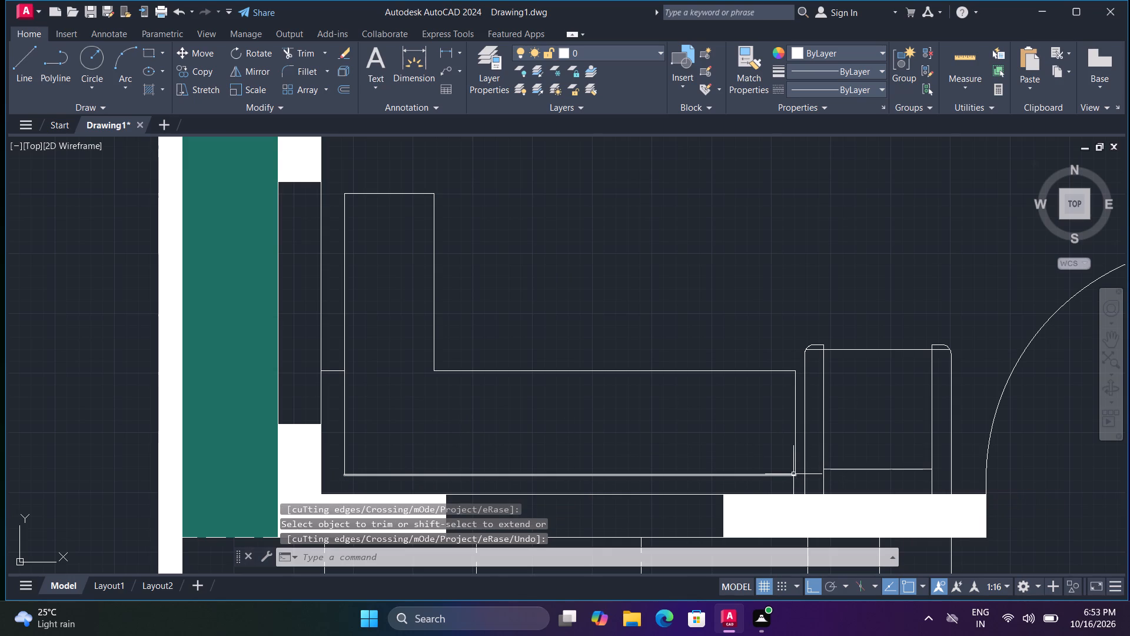
Offset the sofa's east edge 4" west to form the armrest's inner line.
key("o")
key("space")
key("t")
key("space")
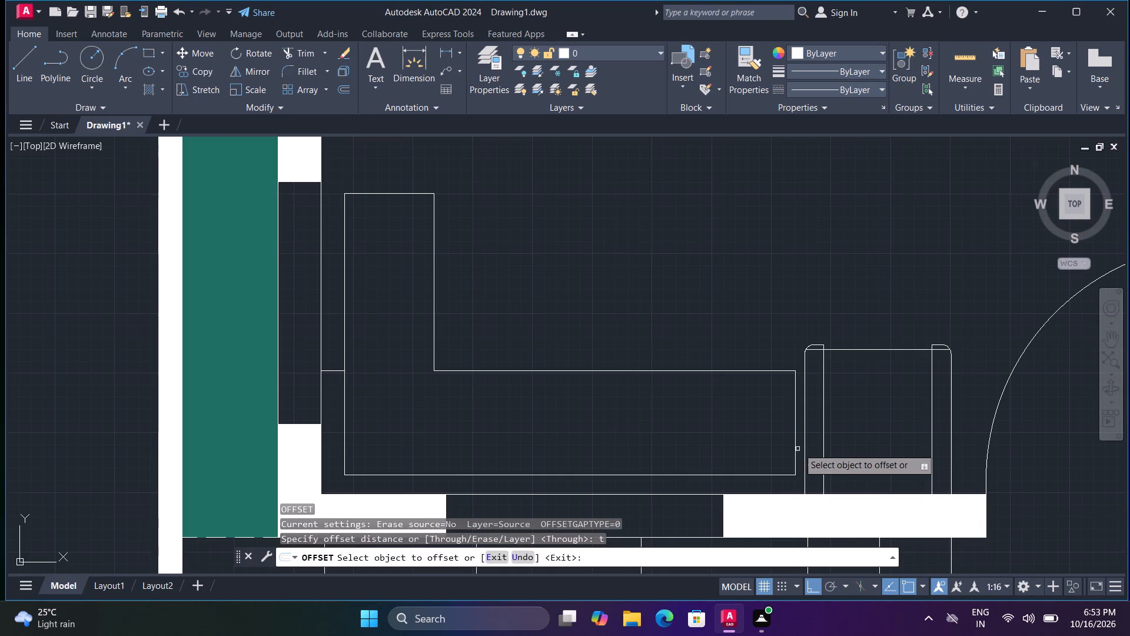
left_click(795, 442)
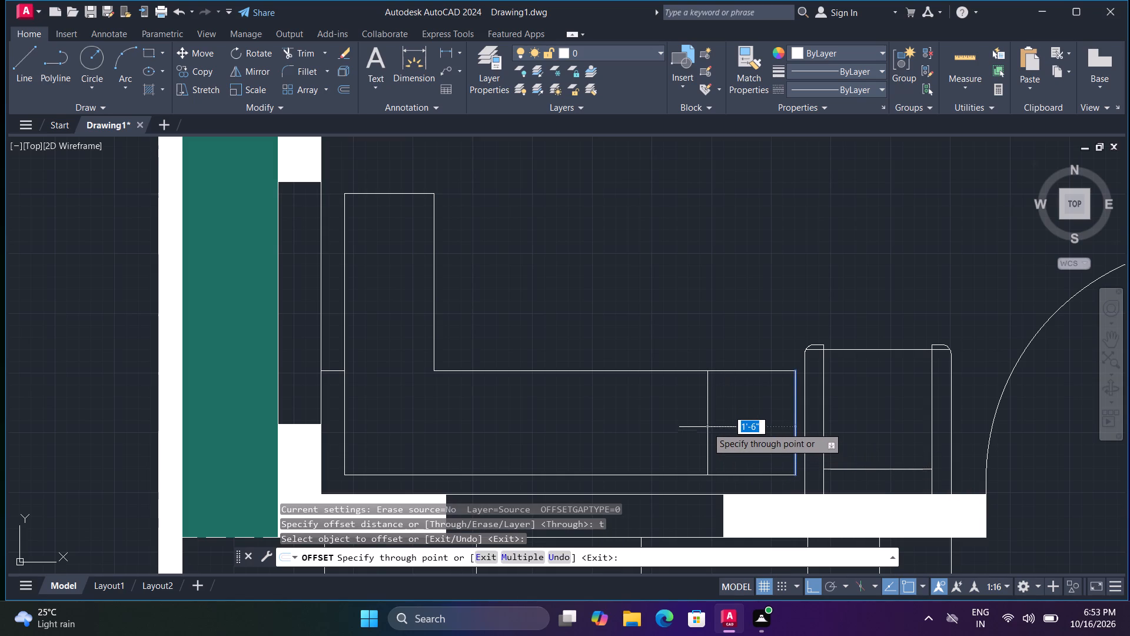
scroll(701, 426, "down", 1)
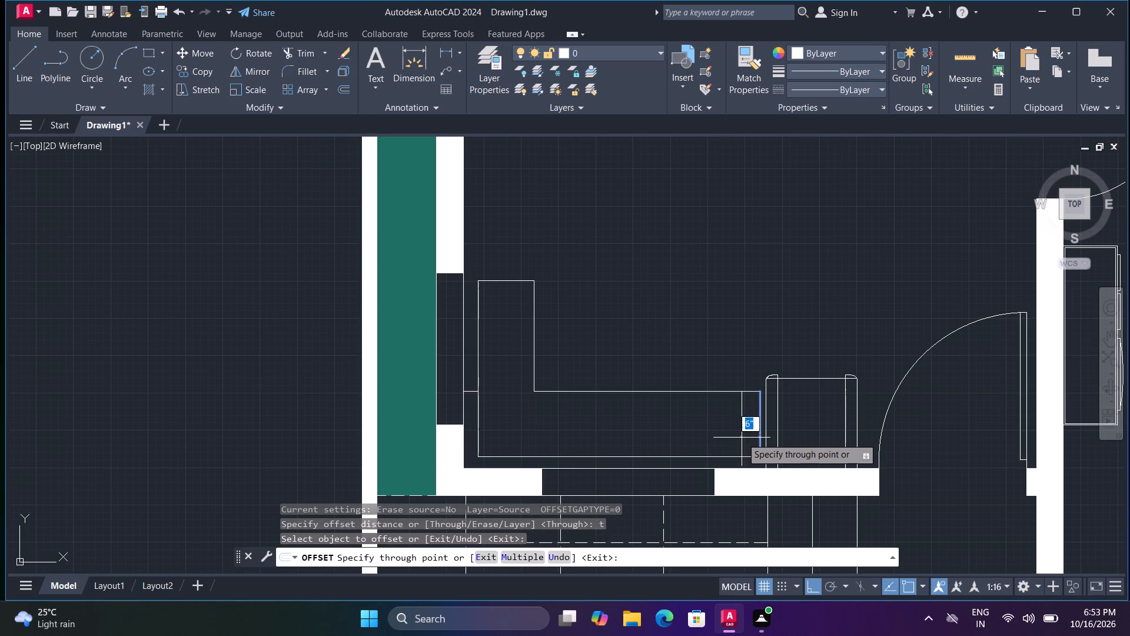
scroll(746, 433, "up", 1)
type("4\"")
key("Return")
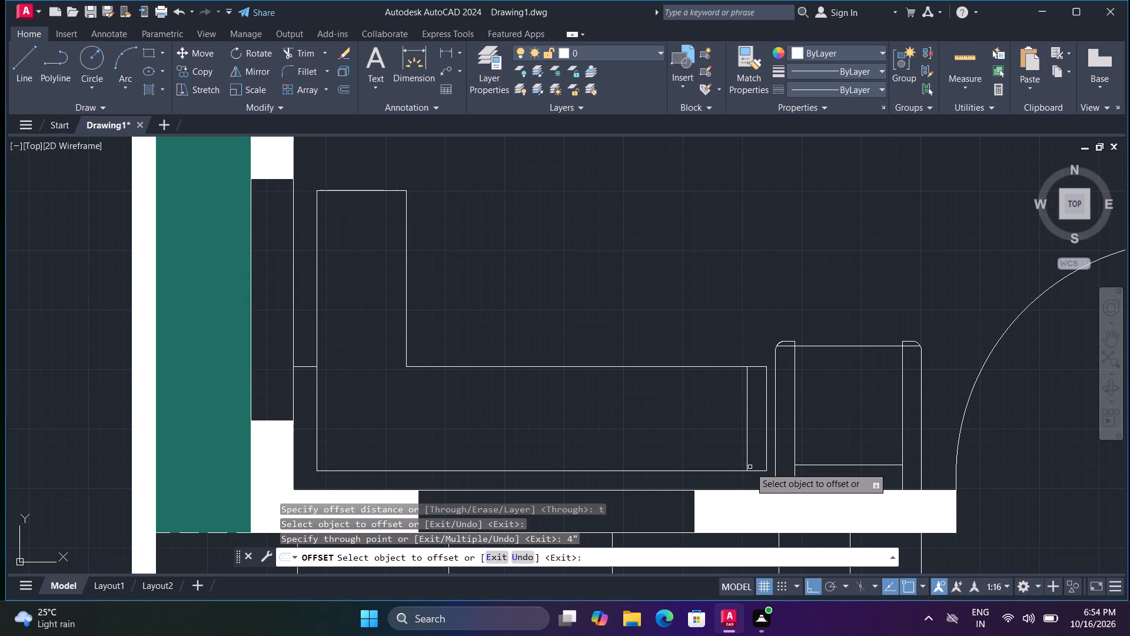
key("Escape")
Trim the sofa's south line inside the east armrest, and extend the armrest's outer edge south to the wall.
key("t")
type("r")
key("space")
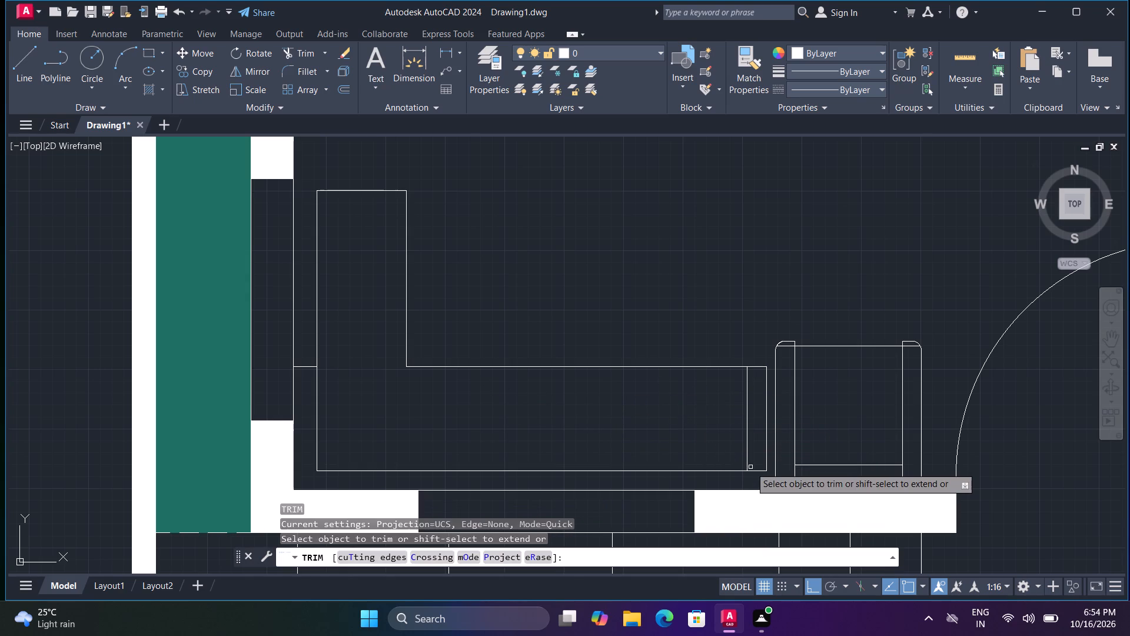
left_click(755, 471)
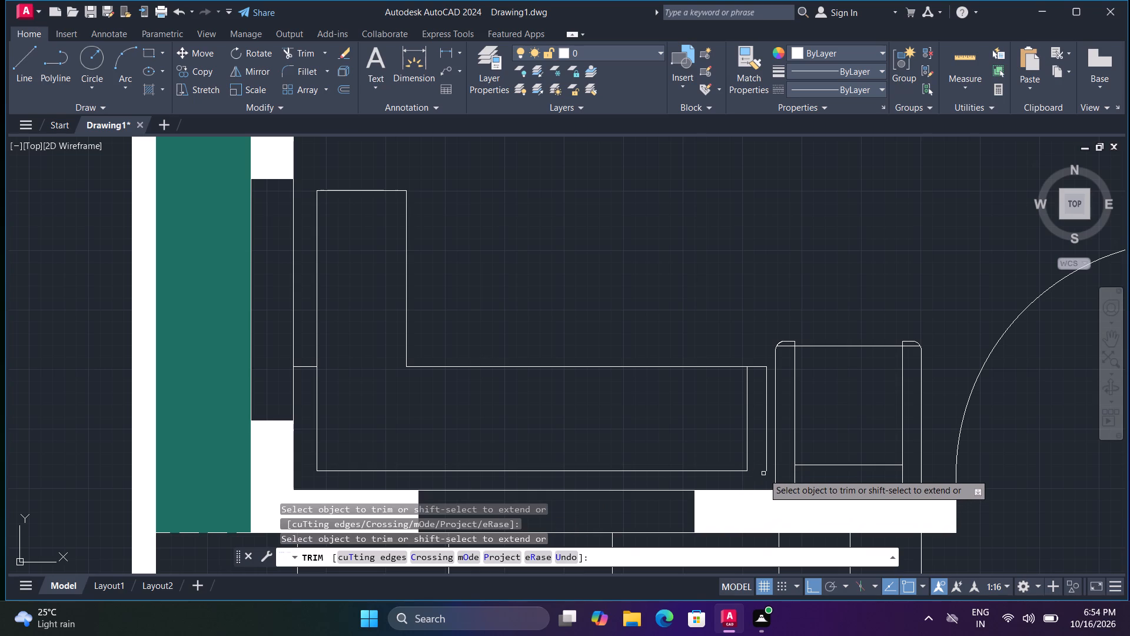
middle_click_drag(742, 462, 705, 426)
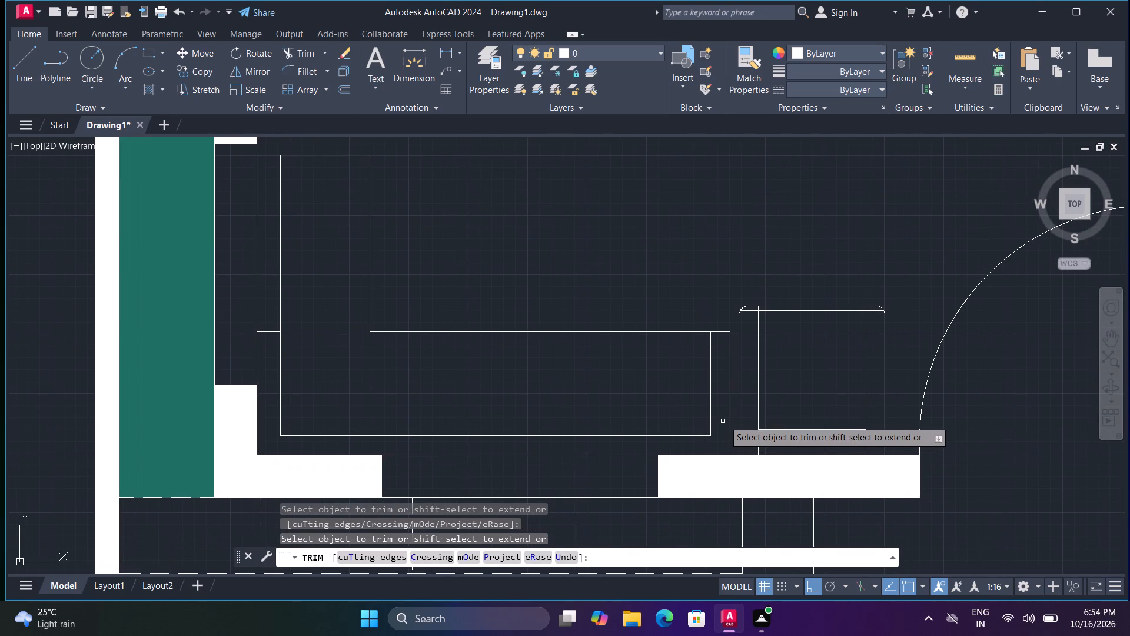
left_click(732, 425, "shift")
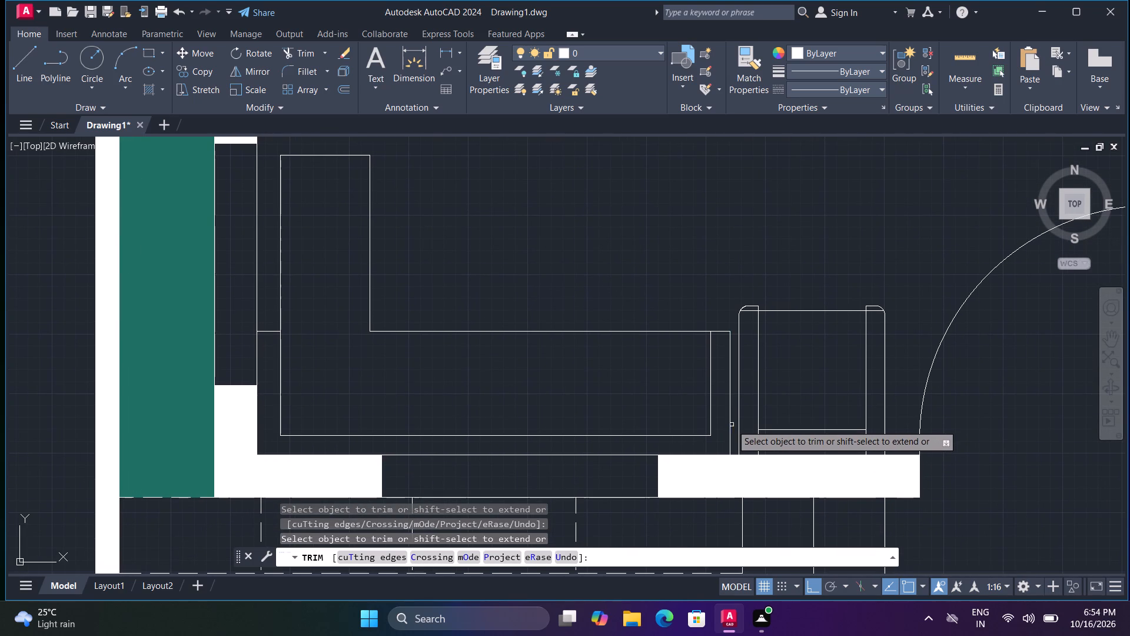
key("Escape")
Offset the east armrest's inner line about 1'-5" west to mark a seat division.
key("o")
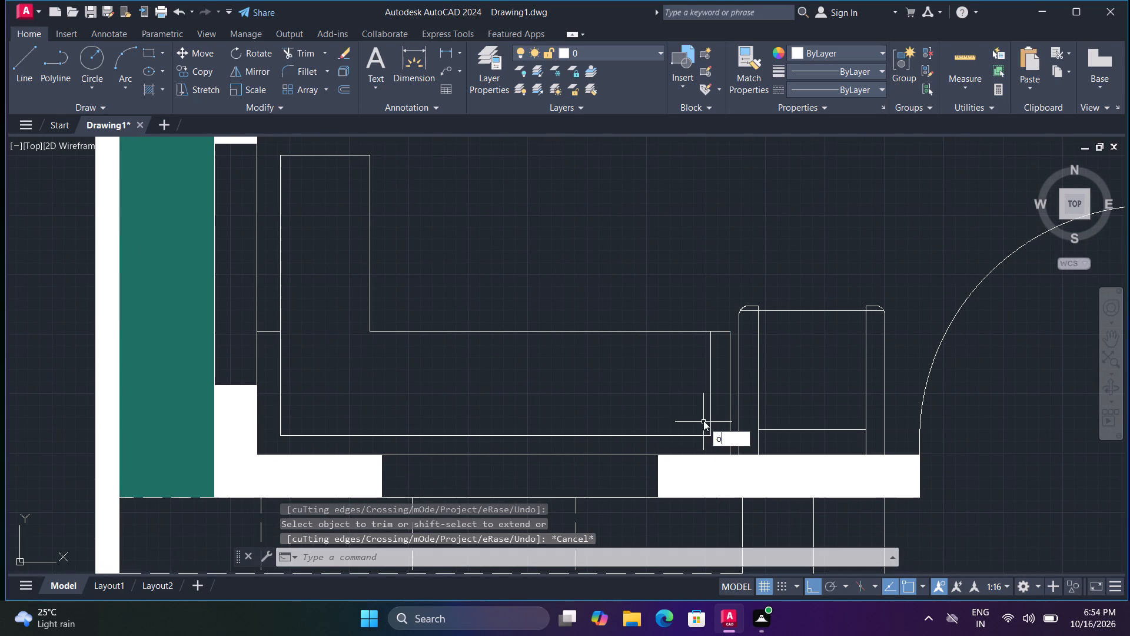
key("space")
key("t")
key("space")
left_click(710, 426)
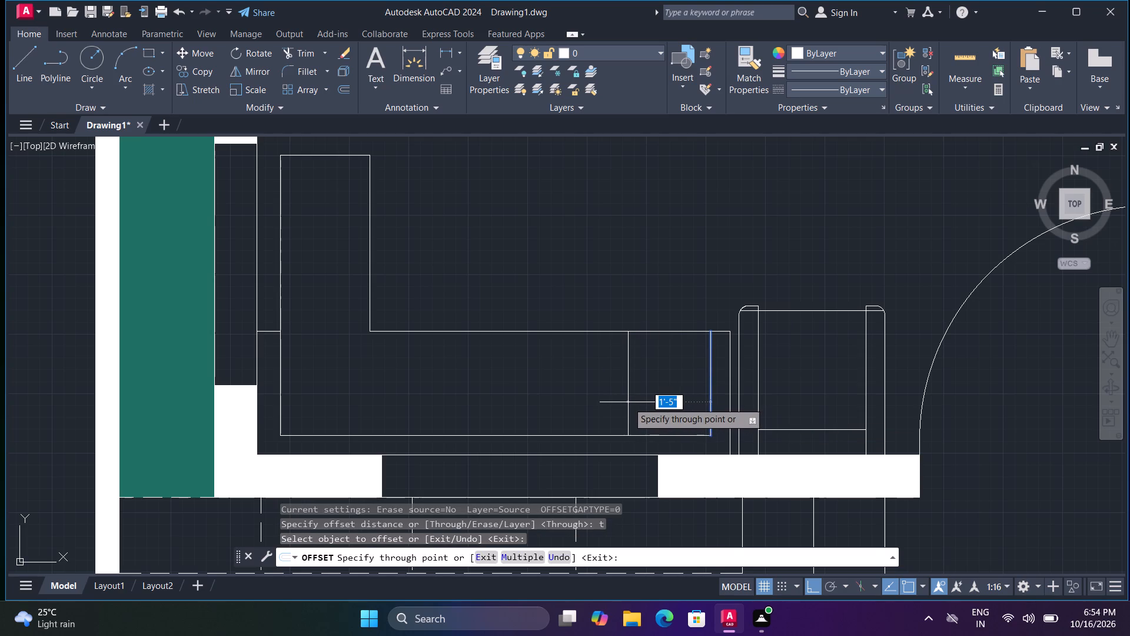
left_click(628, 402)
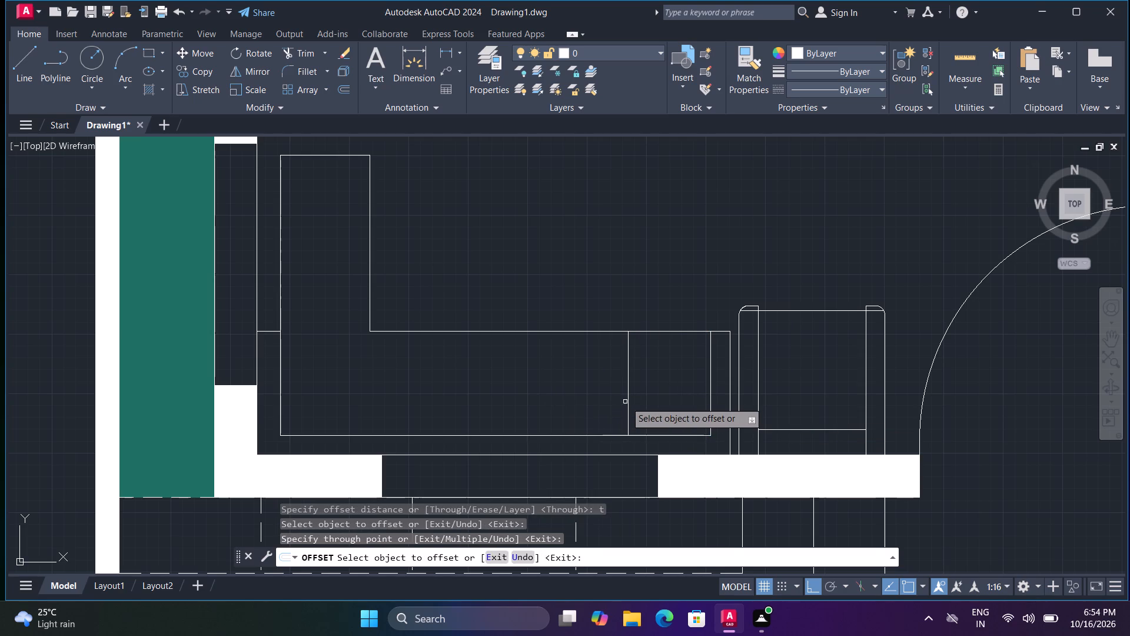
Offset three more seat division lines westward about 1'-6" apart, ending at the inner corner of the L-shaped sofa.
left_click(629, 402)
left_click(540, 394)
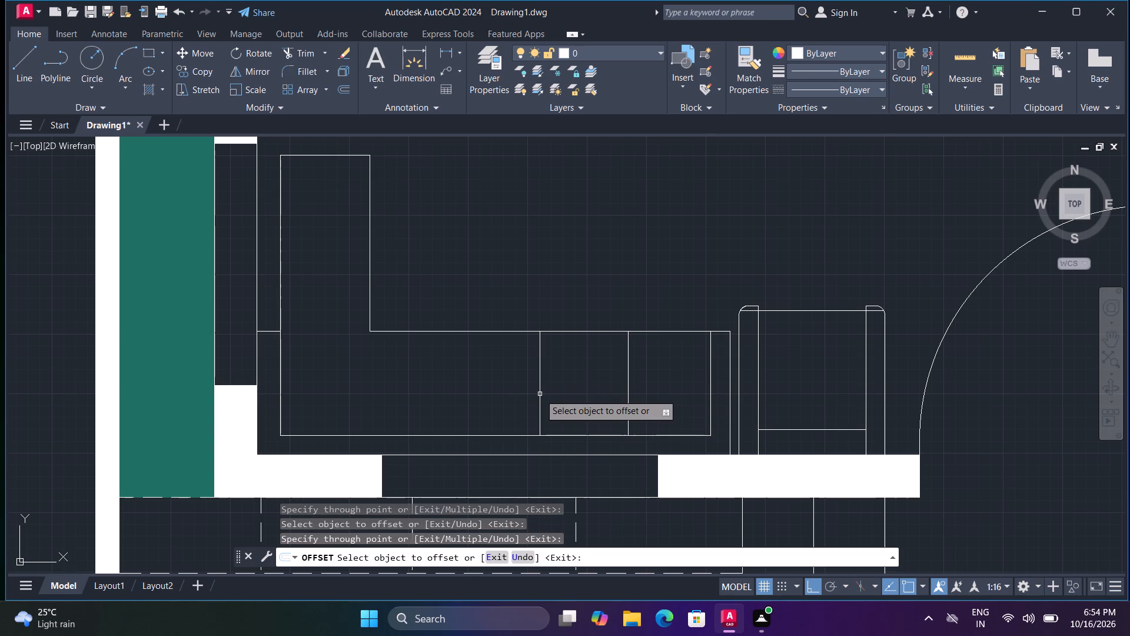
left_click(539, 392)
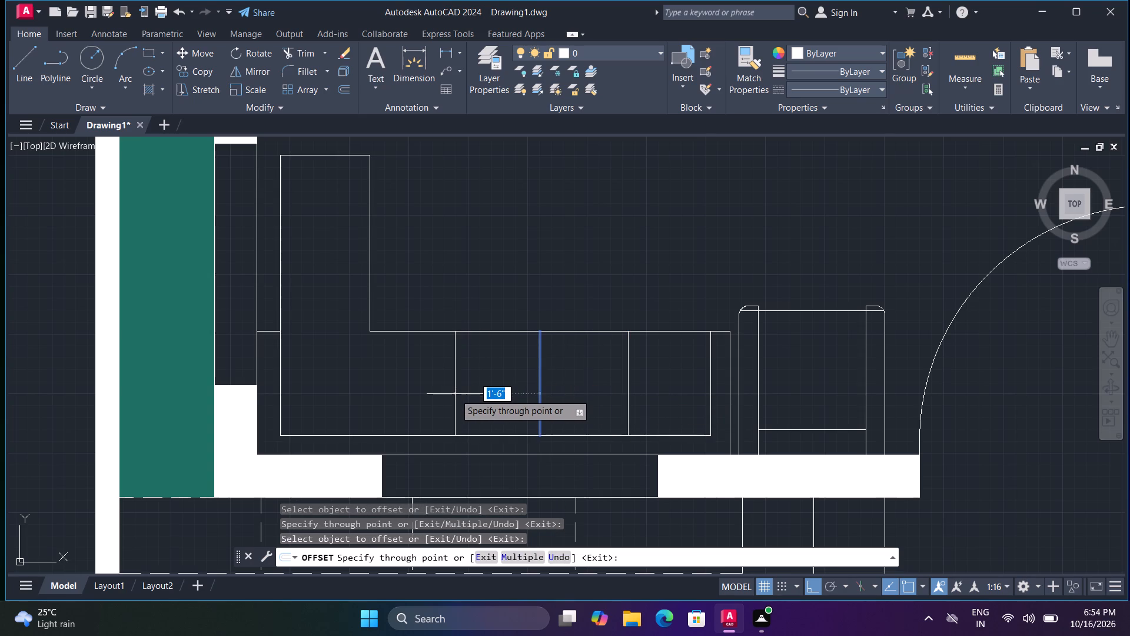
left_click(455, 394)
left_click(455, 394)
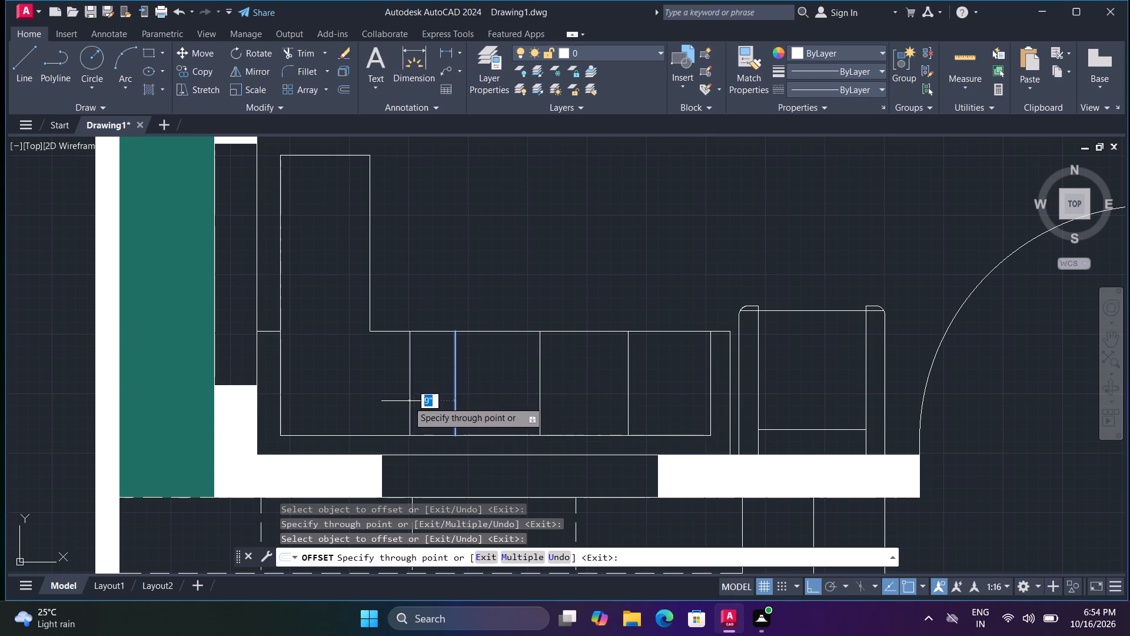
left_click(369, 329)
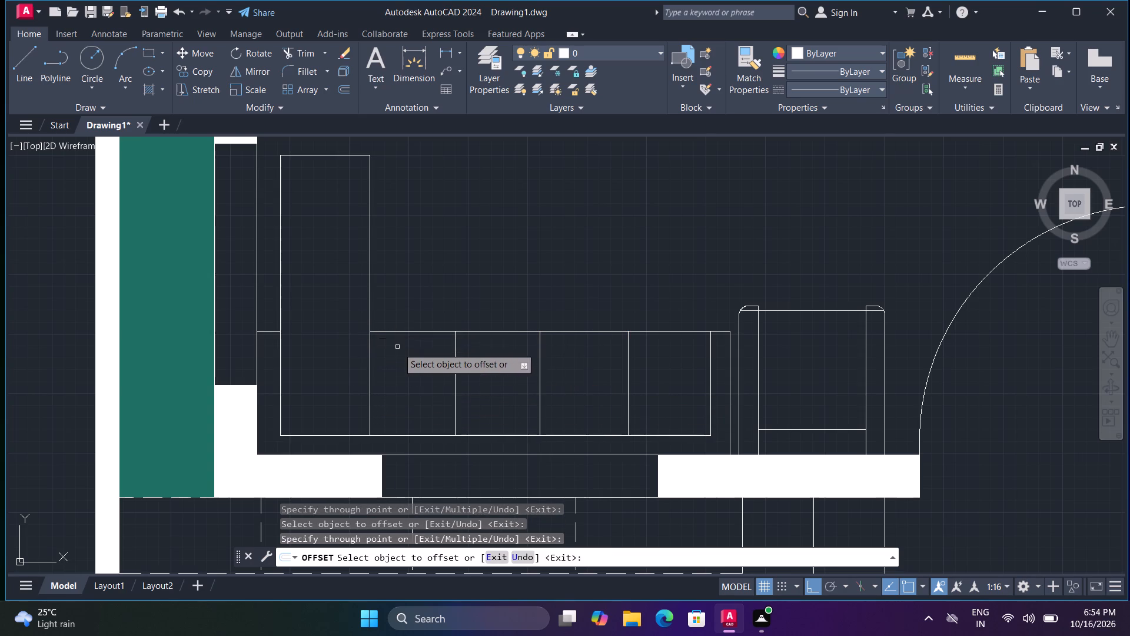
scroll(441, 371, "down", 1)
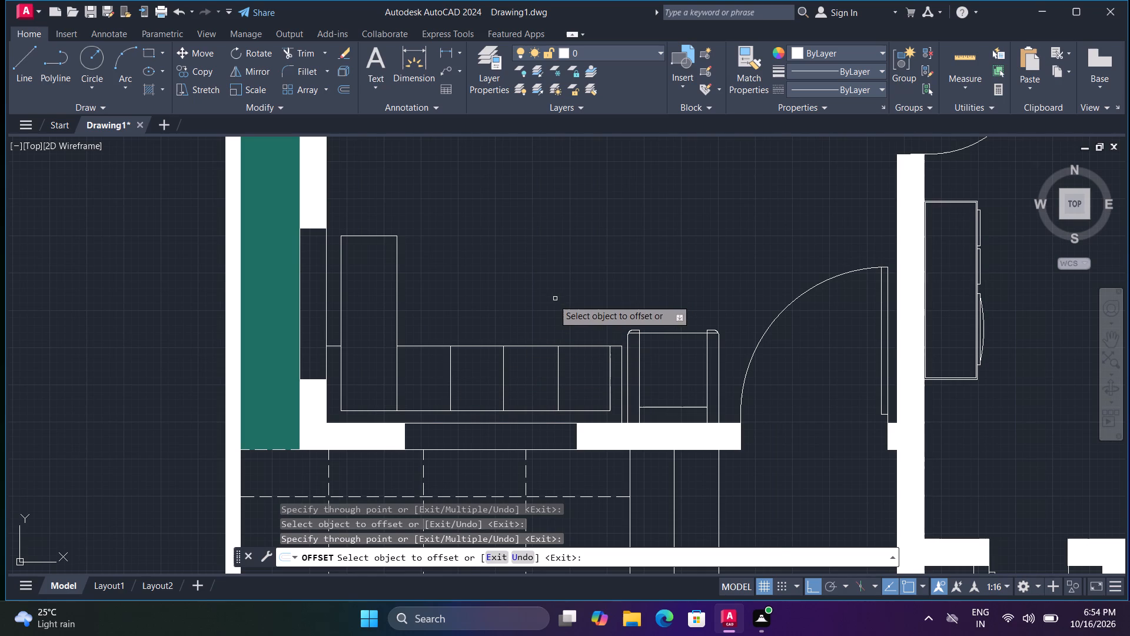
scroll(547, 300, "down", 2)
middle_click_drag(526, 270, 516, 369)
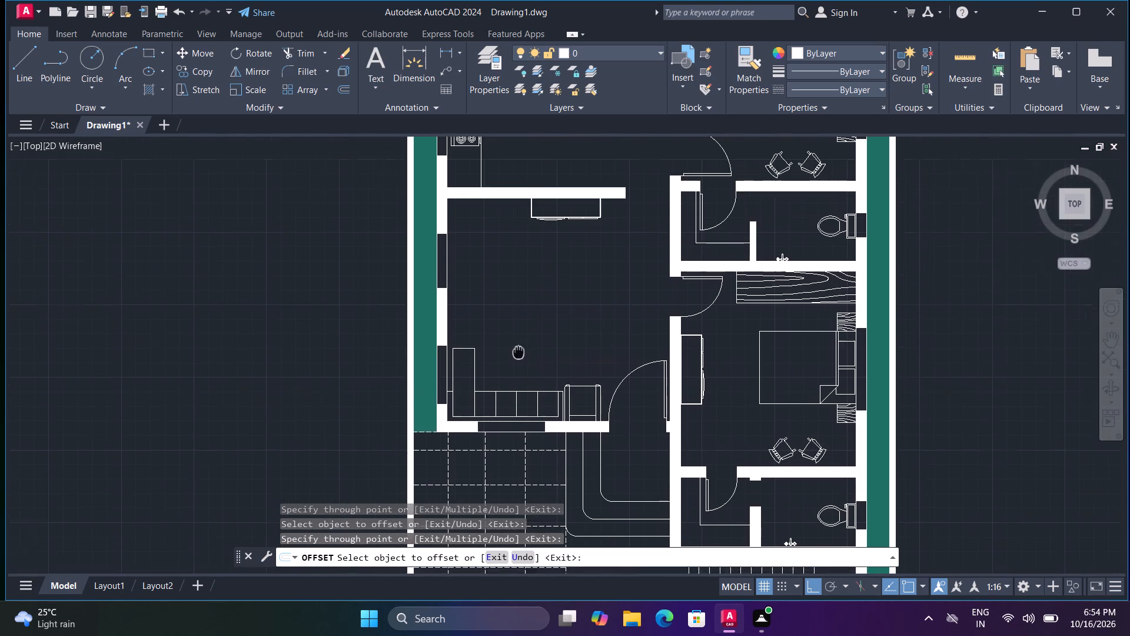
middle_click_drag(516, 369, 516, 373)
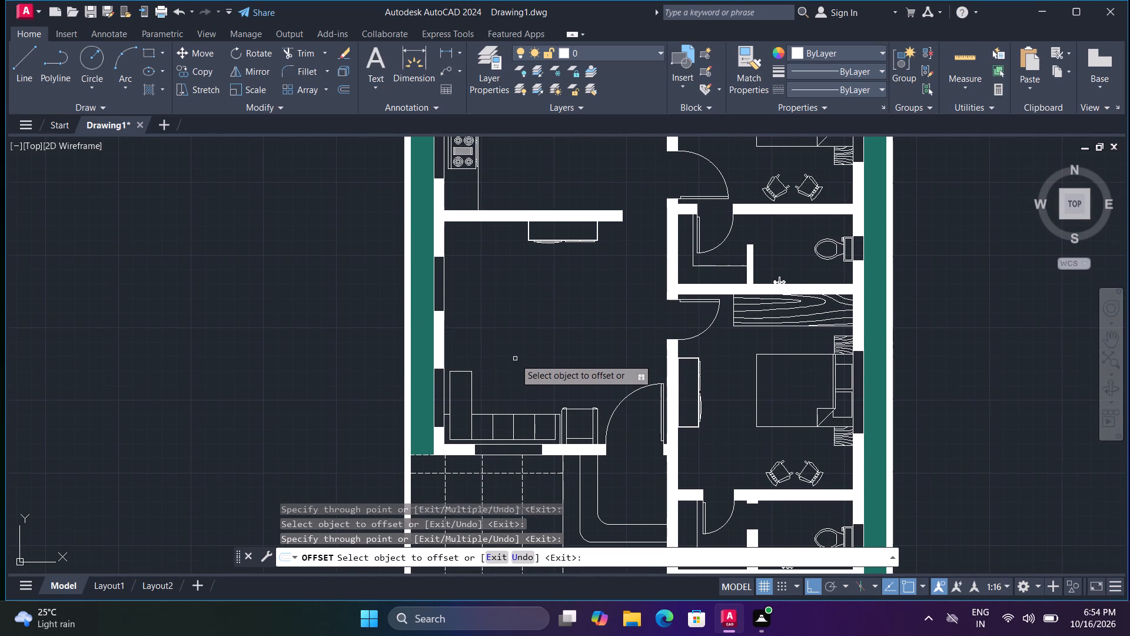
scroll(467, 345, "up", 2)
key("Escape")
Draw a horizontal line about 1'-10" long beside the west wall, just north of the L-shaped sofa.
type("l")
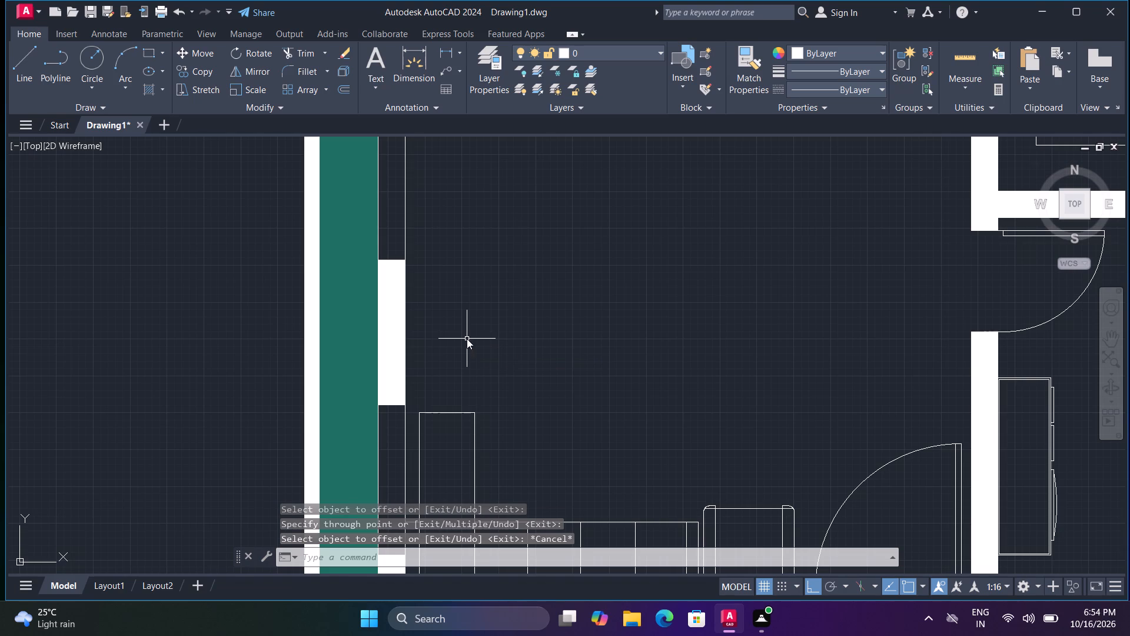
key("space")
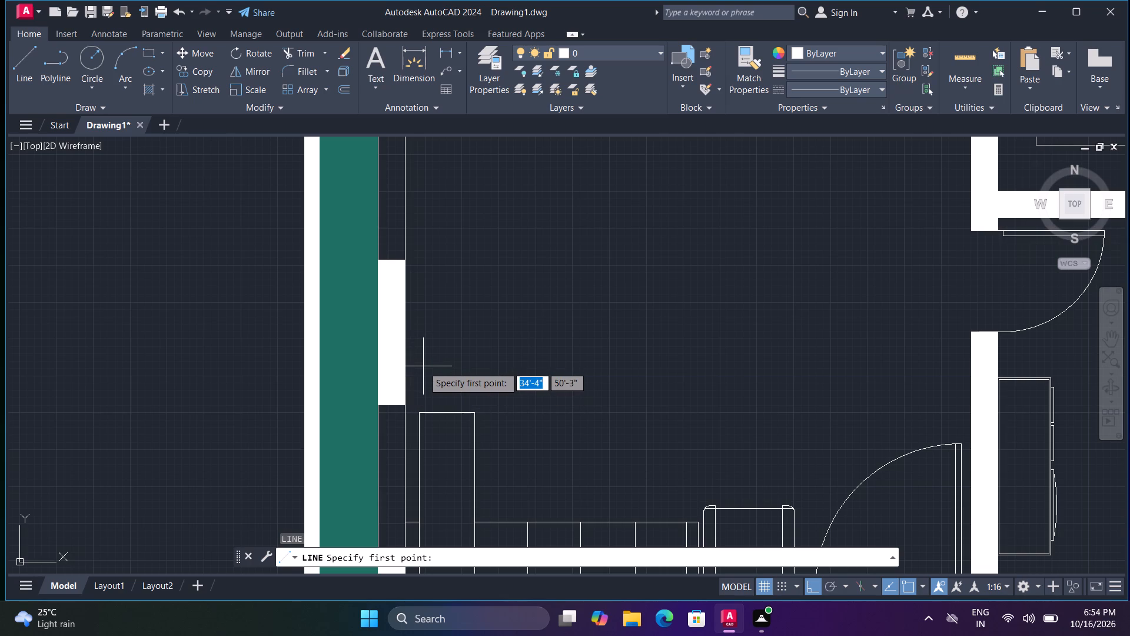
left_click(423, 366)
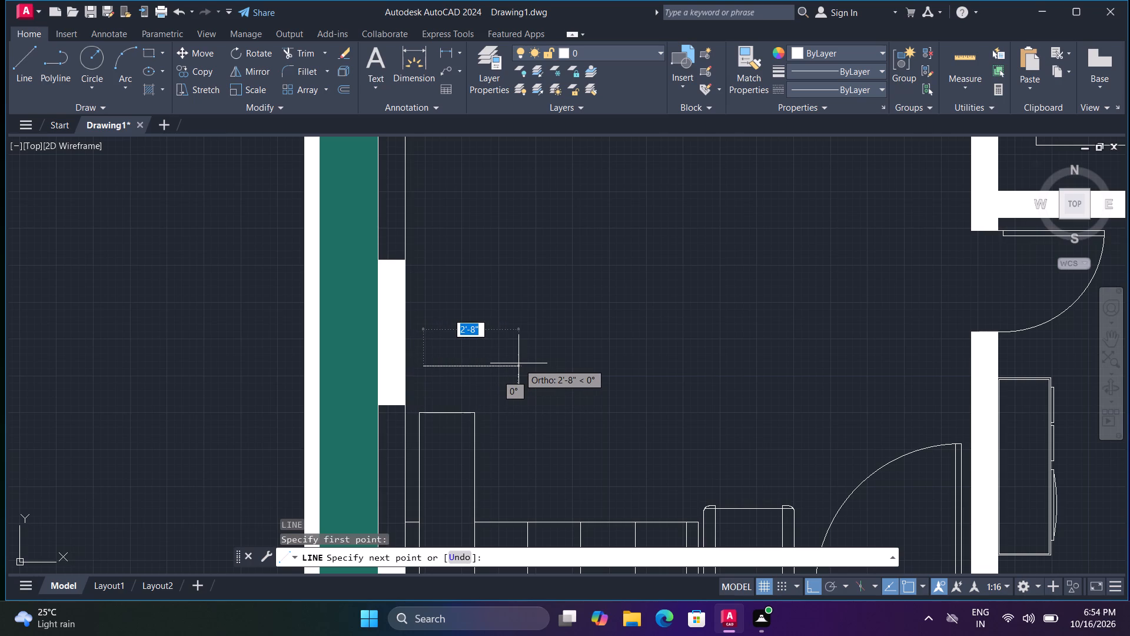
left_click(483, 368)
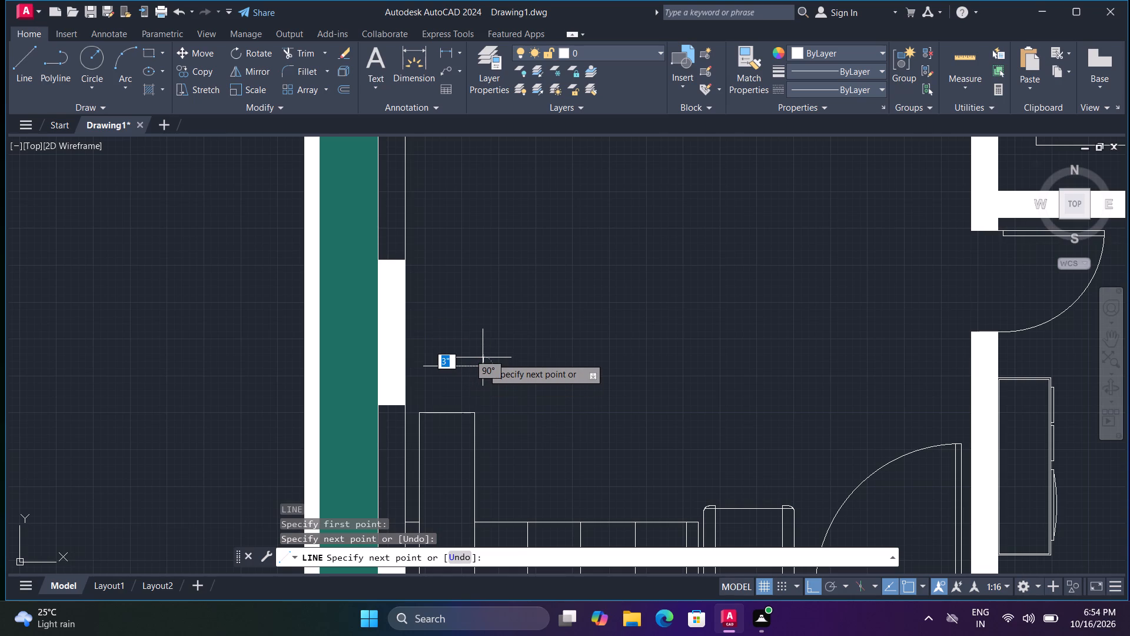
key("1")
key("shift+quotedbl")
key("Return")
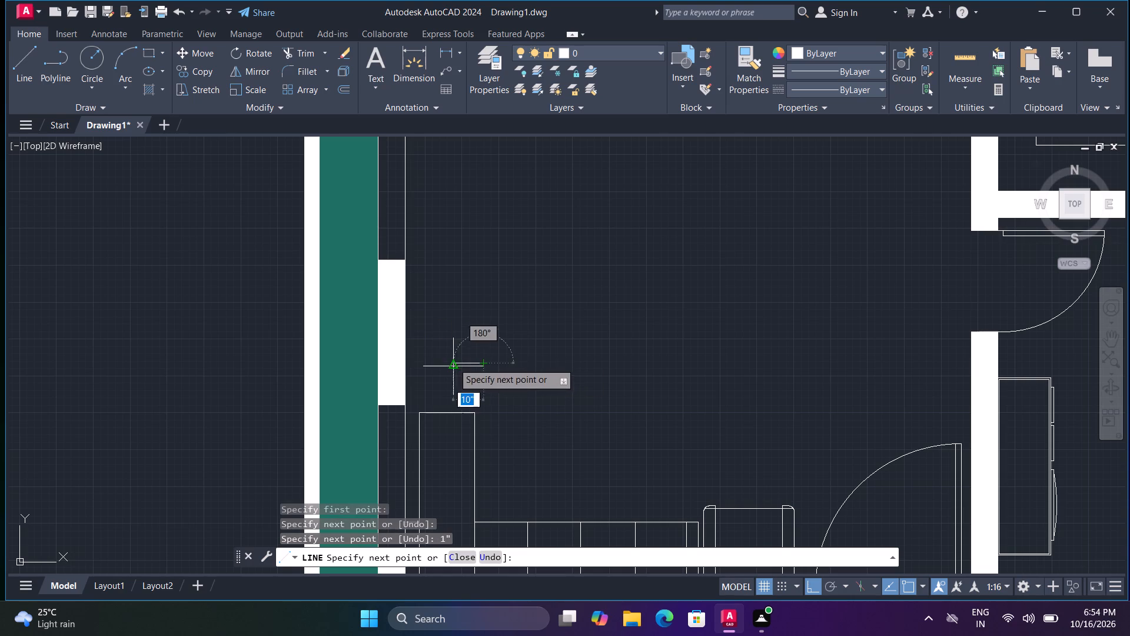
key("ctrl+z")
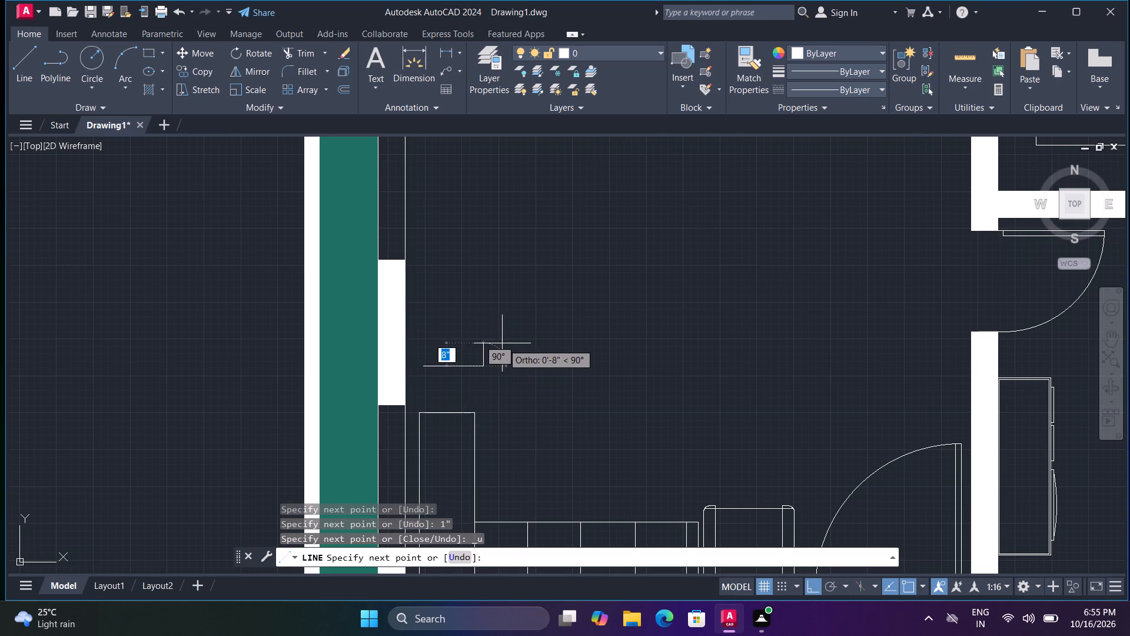
Continue the line 3" north and about 1'-8" back west to outline a narrow strip.
key("2")
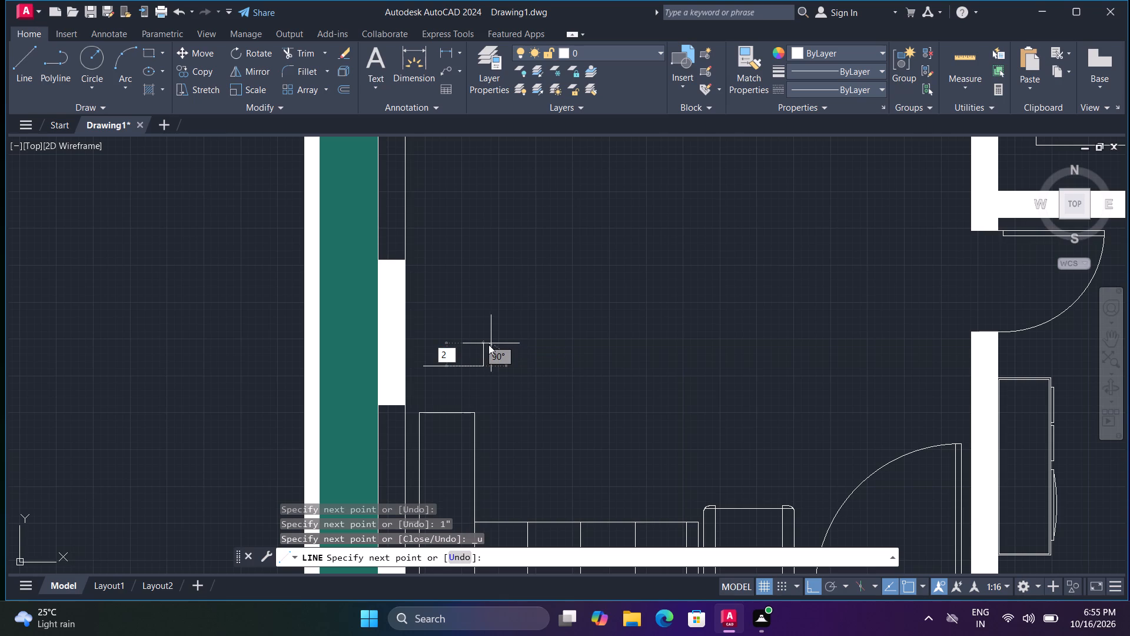
key("BackSpace")
type("3\"")
key("Return")
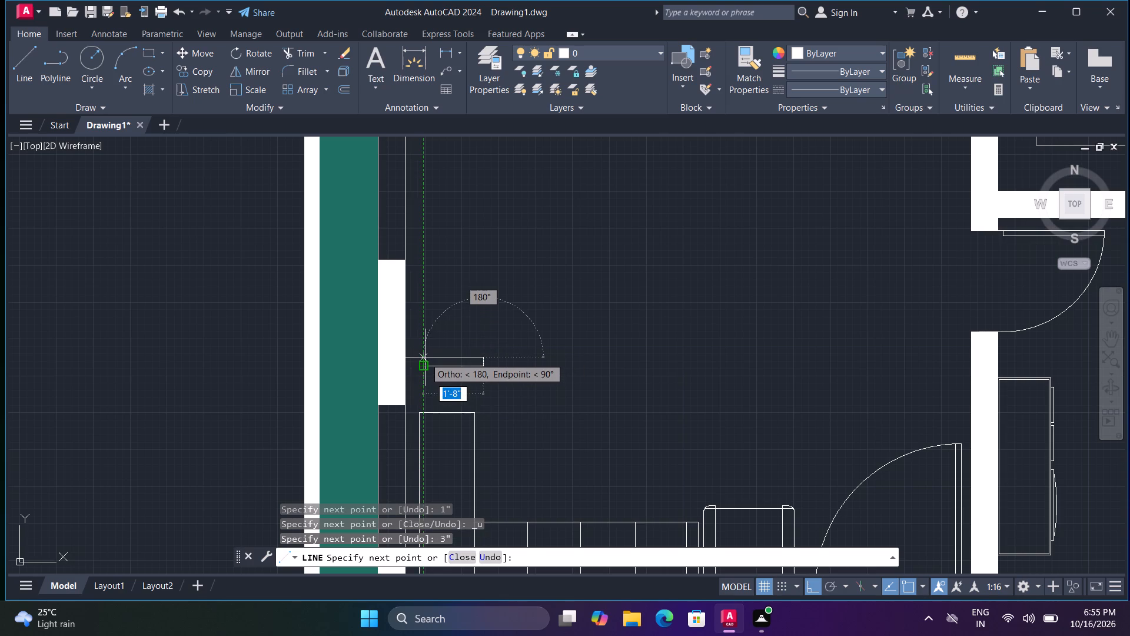
left_click(425, 357)
key("Escape")
Extend both long lines of the narrow strip west to the wall's inner face.
type("ez")
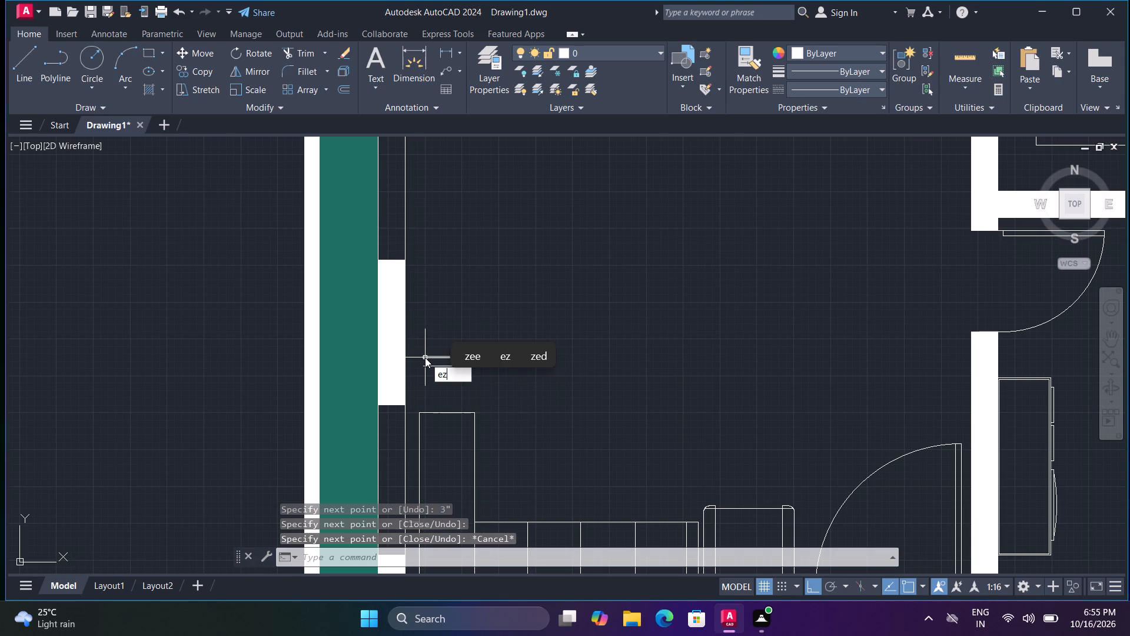
key("Escape")
type("ex")
key("space")
scroll(425, 357, "up", 2)
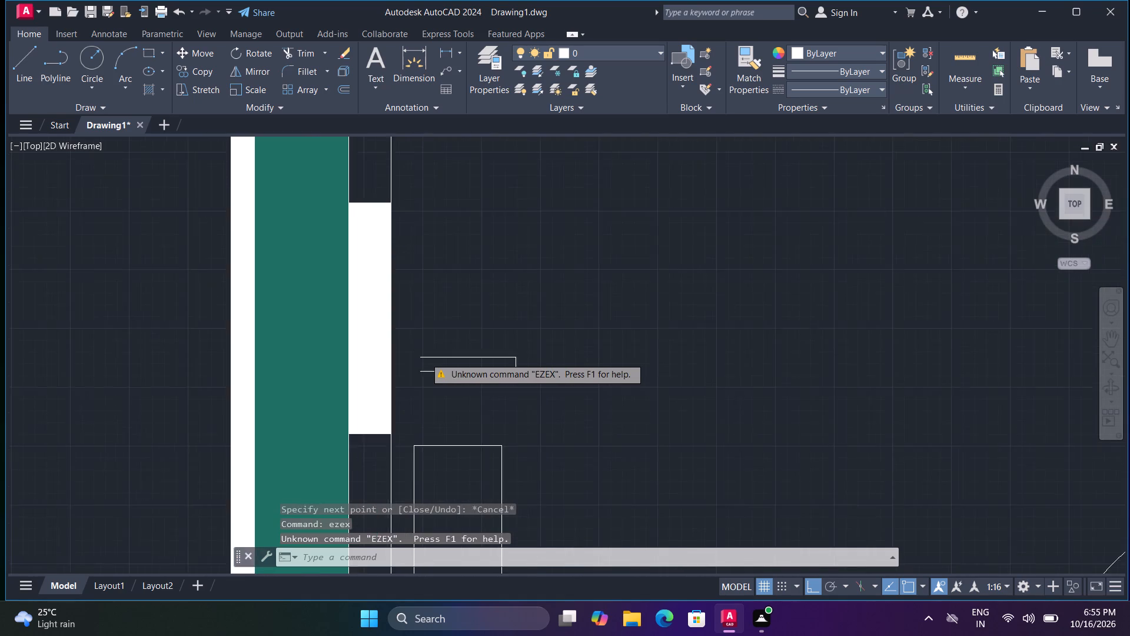
key("Escape")
key("e")
type("x")
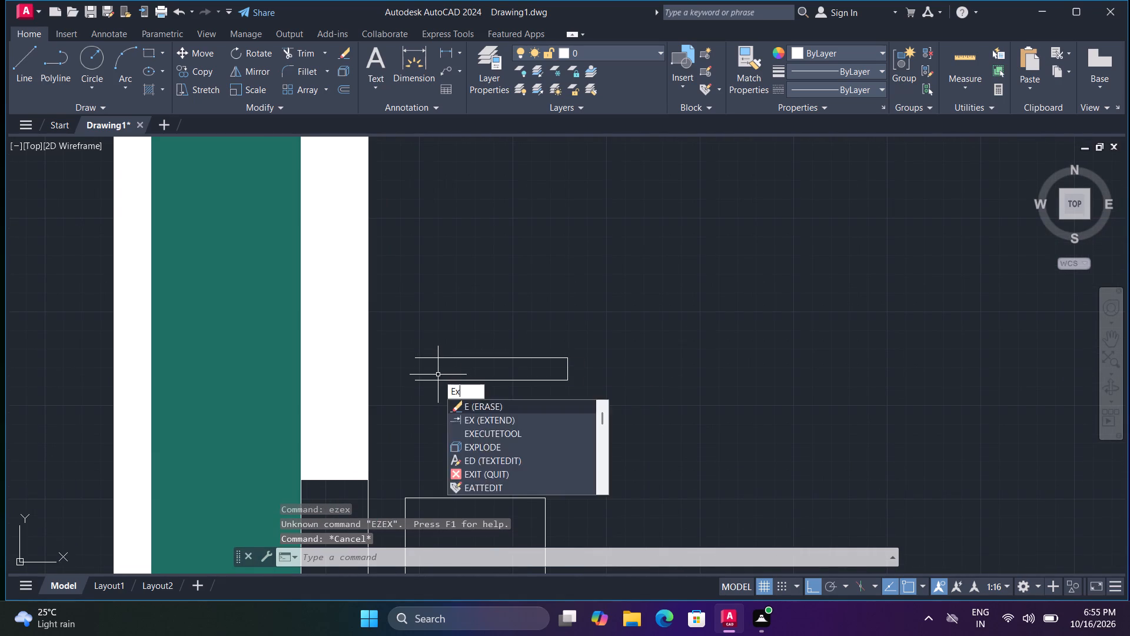
key("space")
left_click(437, 380)
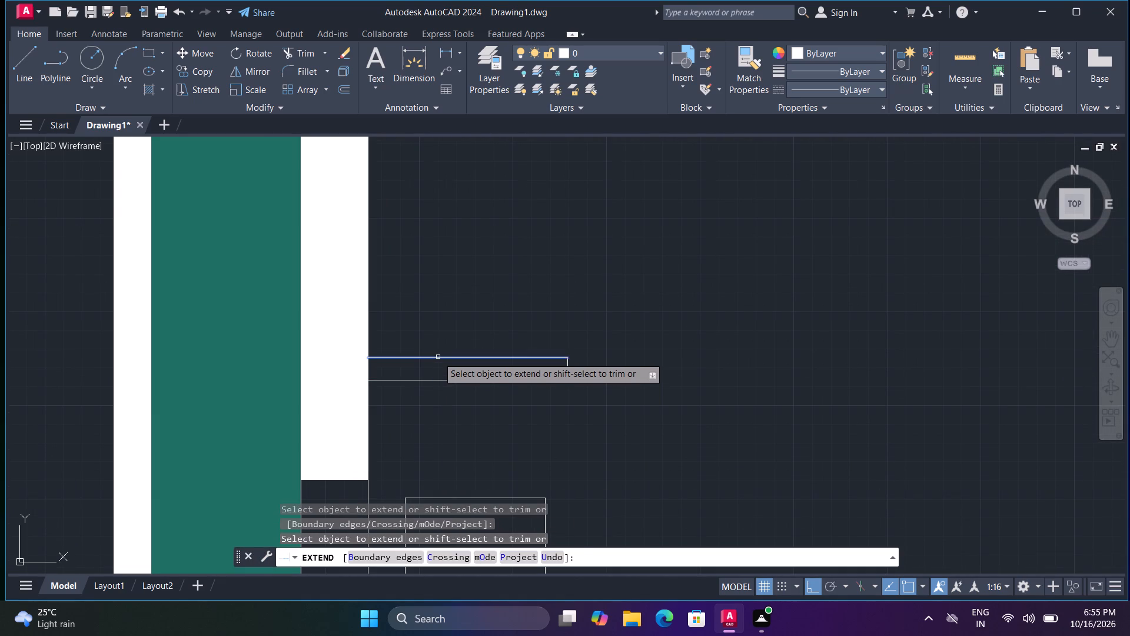
left_click(438, 356)
scroll(438, 356, "down", 1)
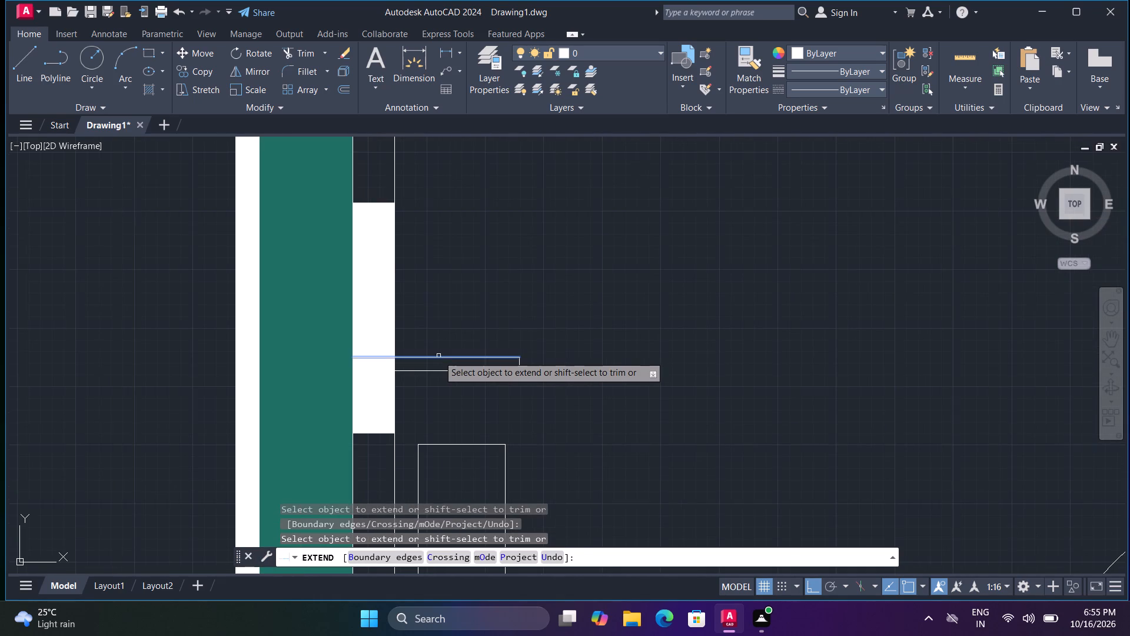
key("Escape")
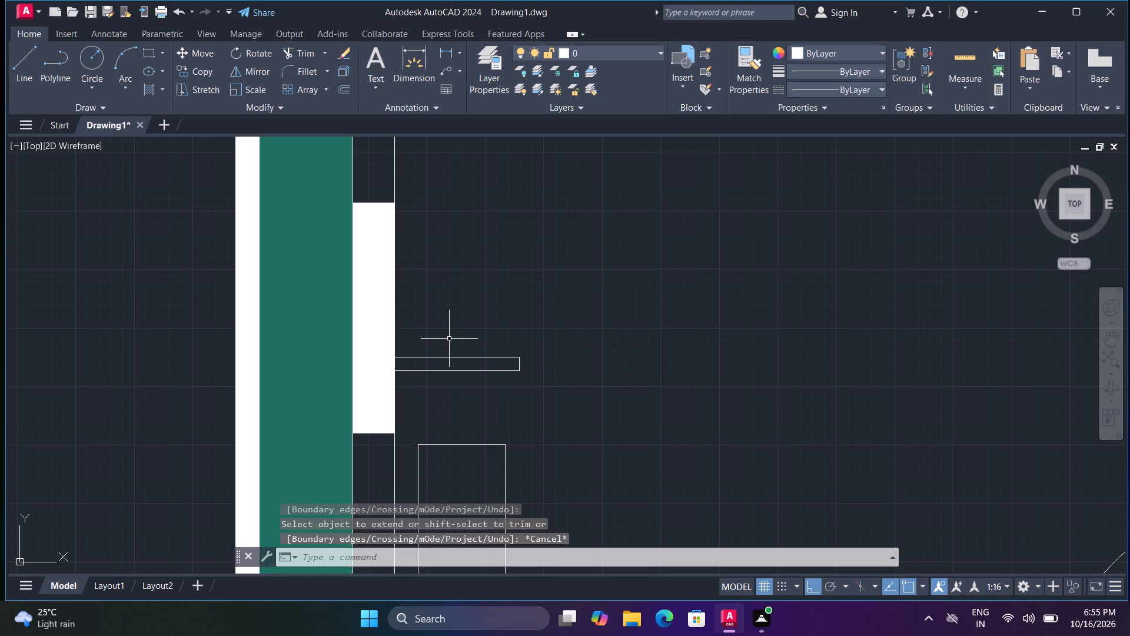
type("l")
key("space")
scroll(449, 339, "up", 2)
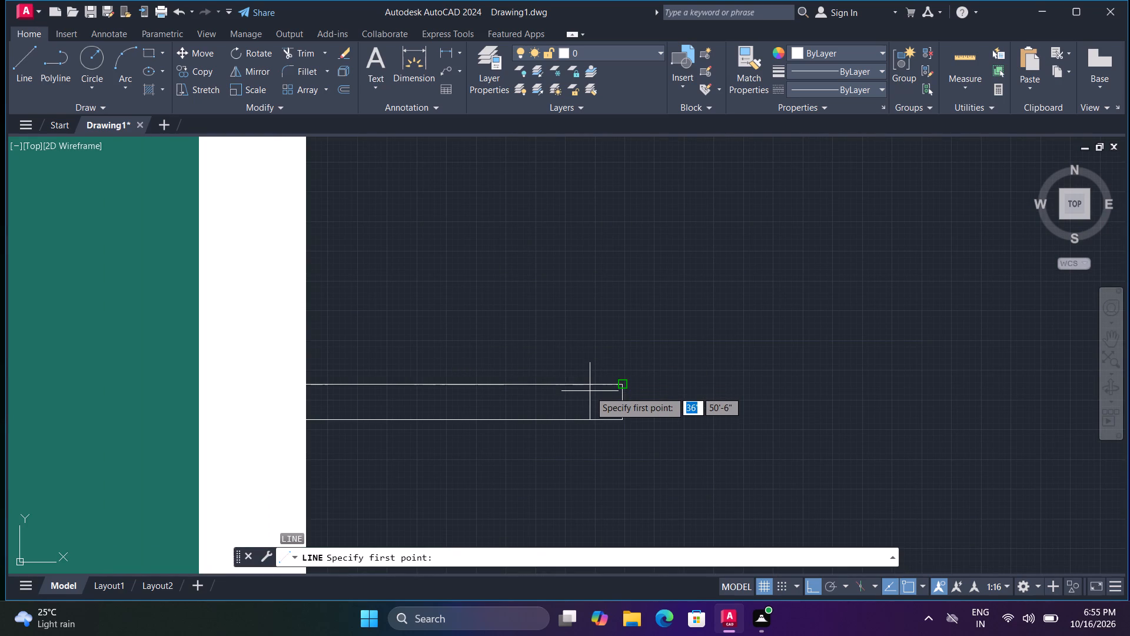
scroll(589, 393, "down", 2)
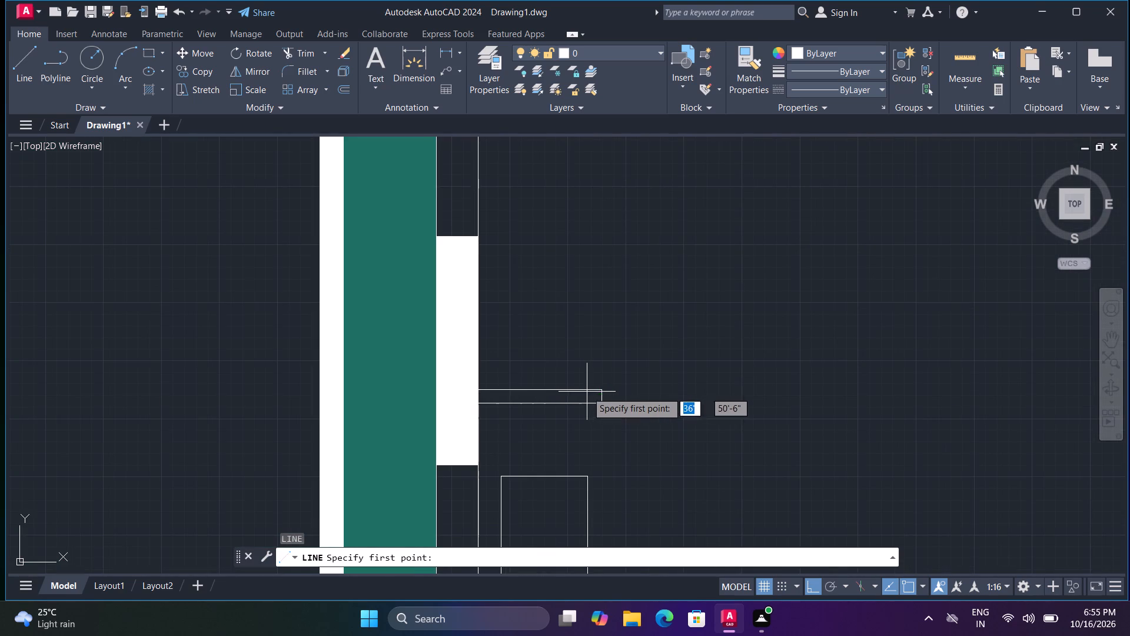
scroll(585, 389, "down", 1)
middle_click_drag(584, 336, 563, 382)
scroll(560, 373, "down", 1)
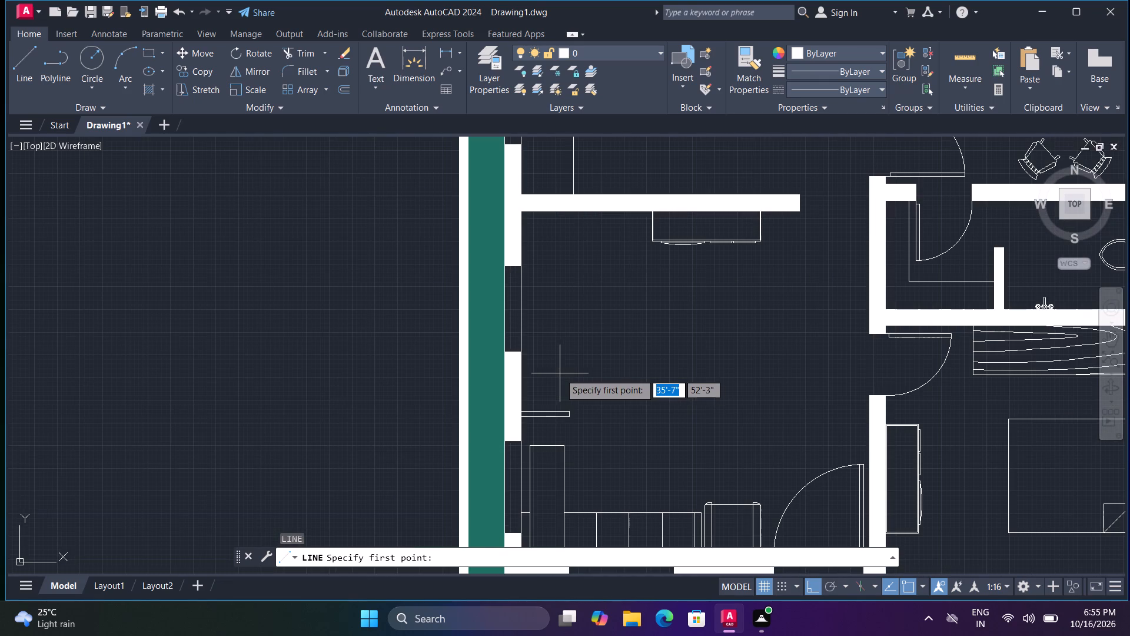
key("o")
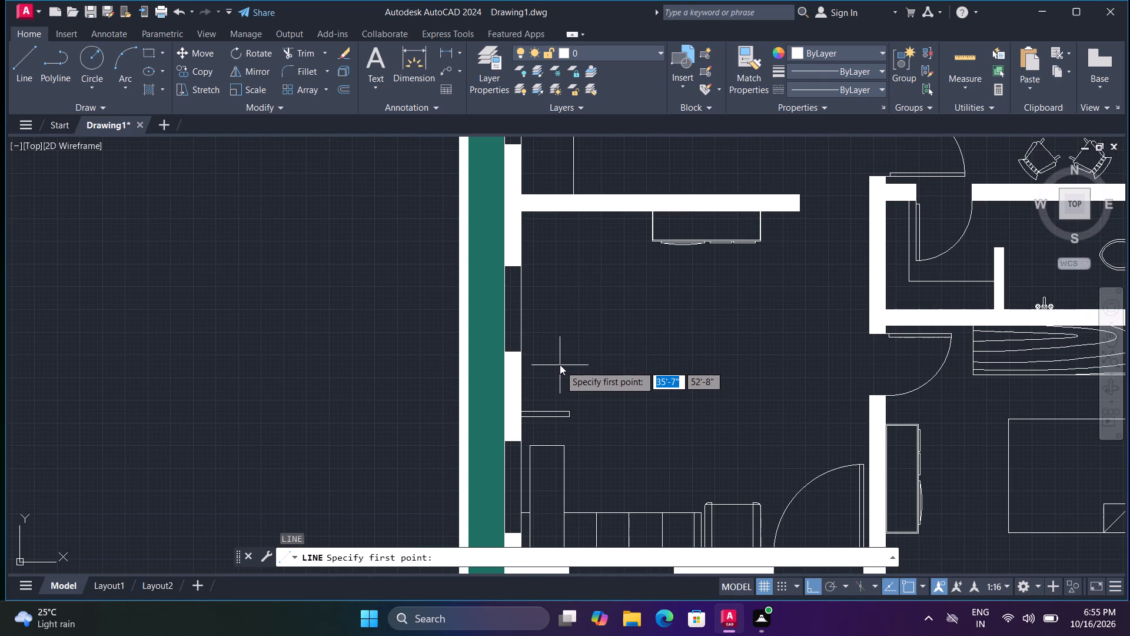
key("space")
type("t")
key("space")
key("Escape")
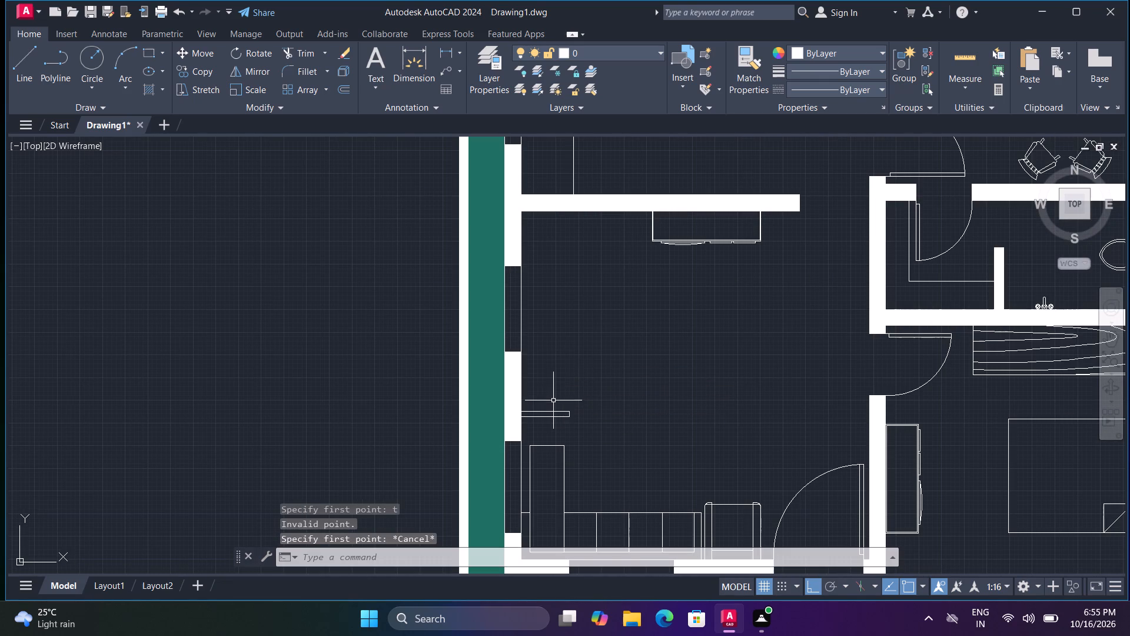
Offset the strip's north line up beside the window in the west wall, and offset that copy 3" further north for a second strip.
type("o")
key("space")
type("t")
key("space")
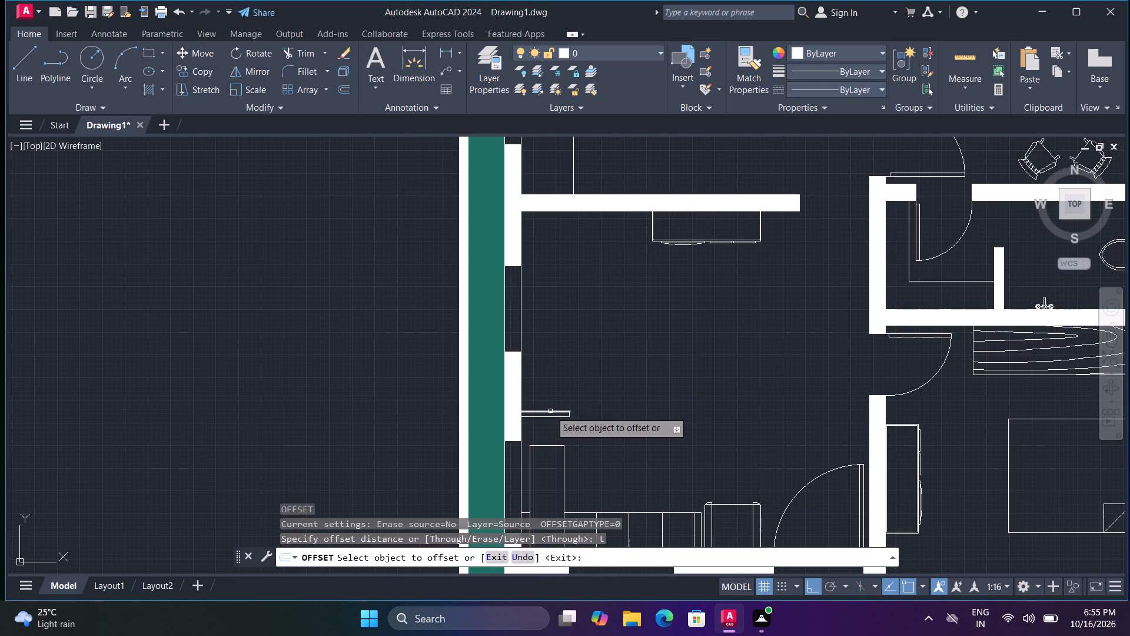
left_click(550, 411)
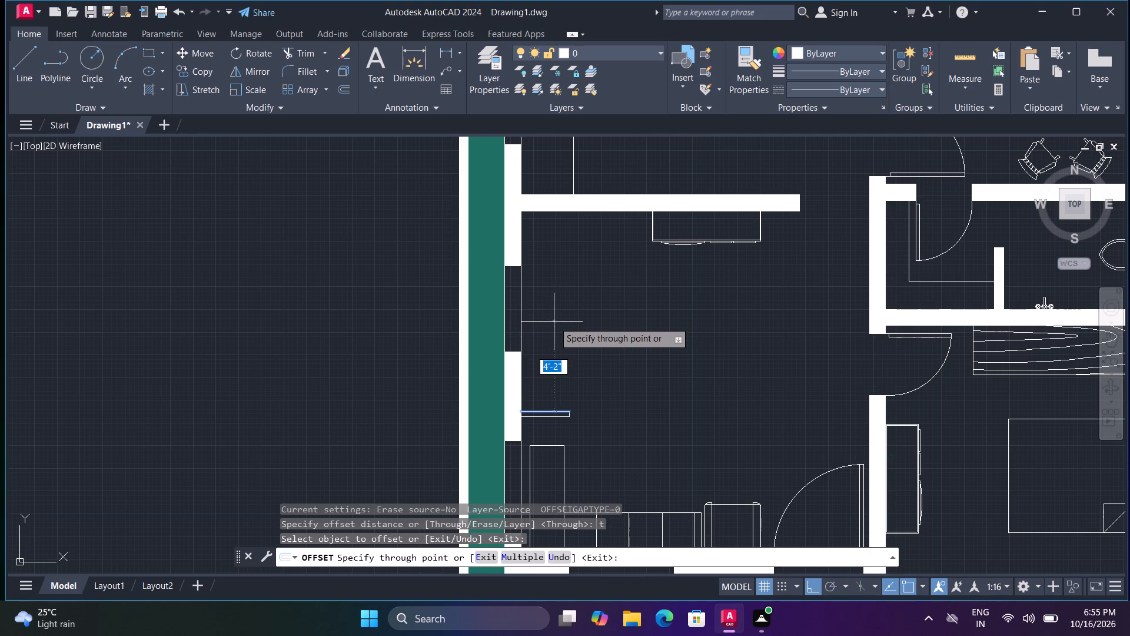
scroll(554, 323, "up", 1)
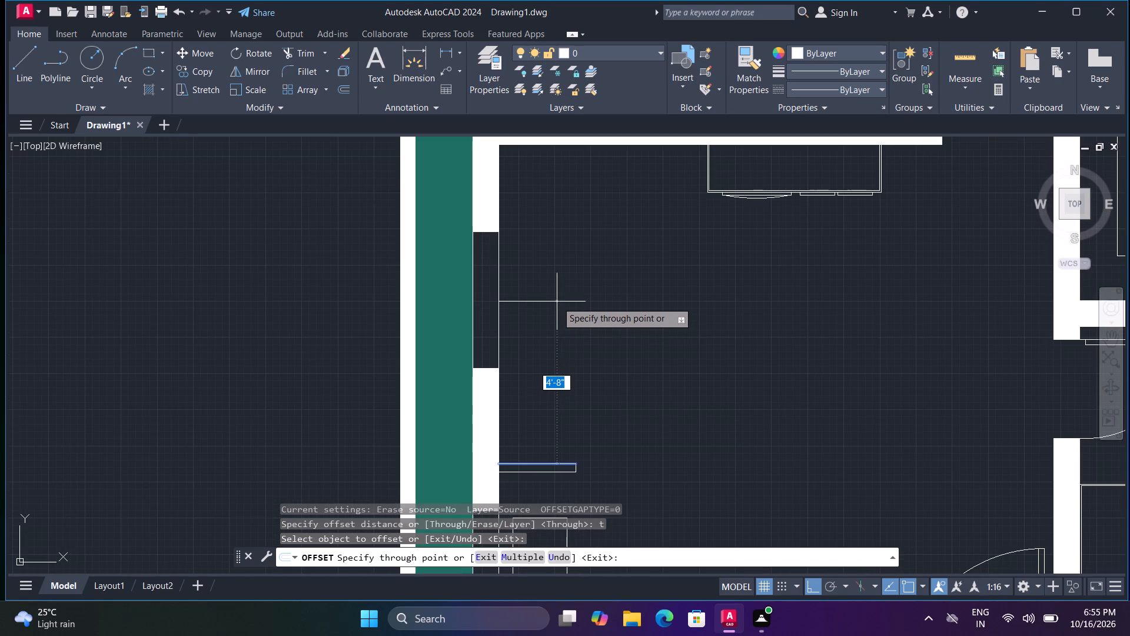
left_click(561, 286)
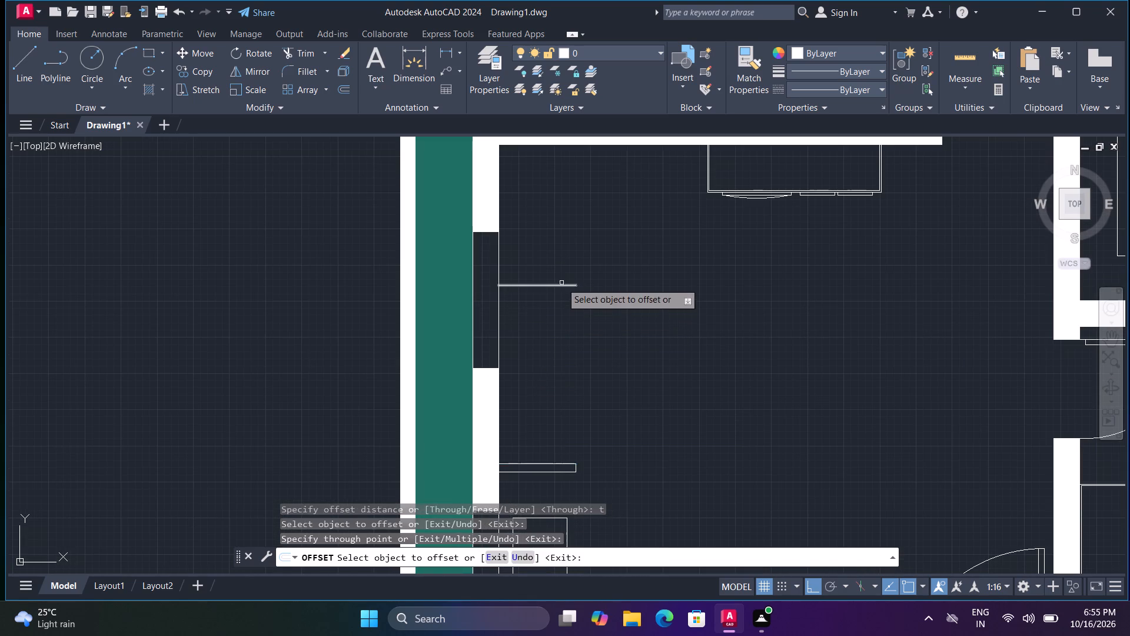
left_click(563, 284)
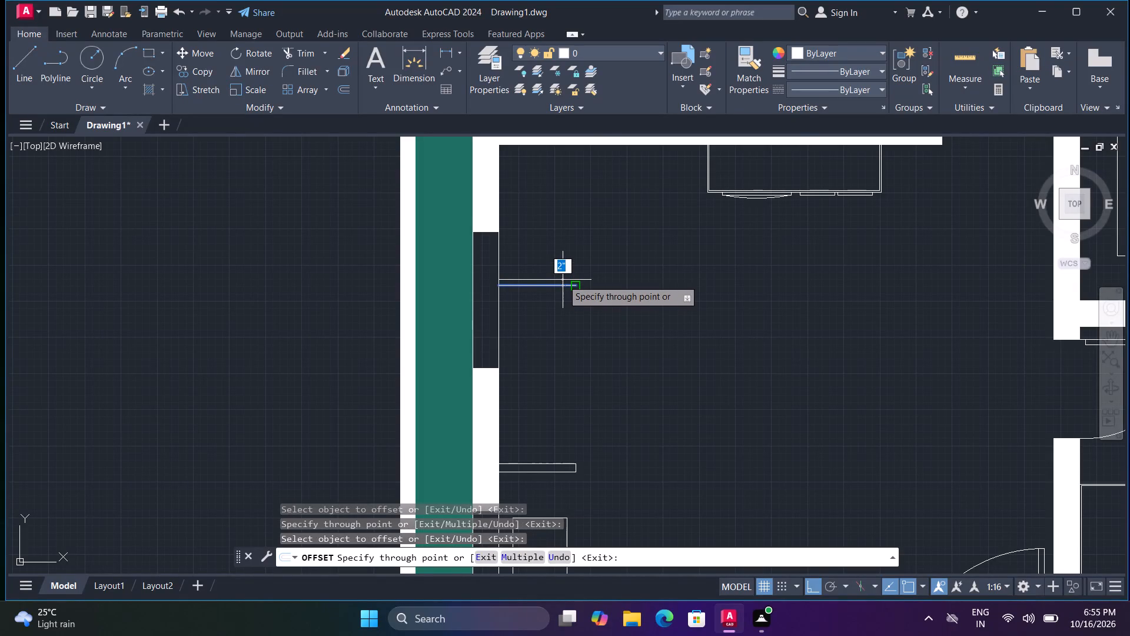
type("3\"")
key("Return")
key("Escape")
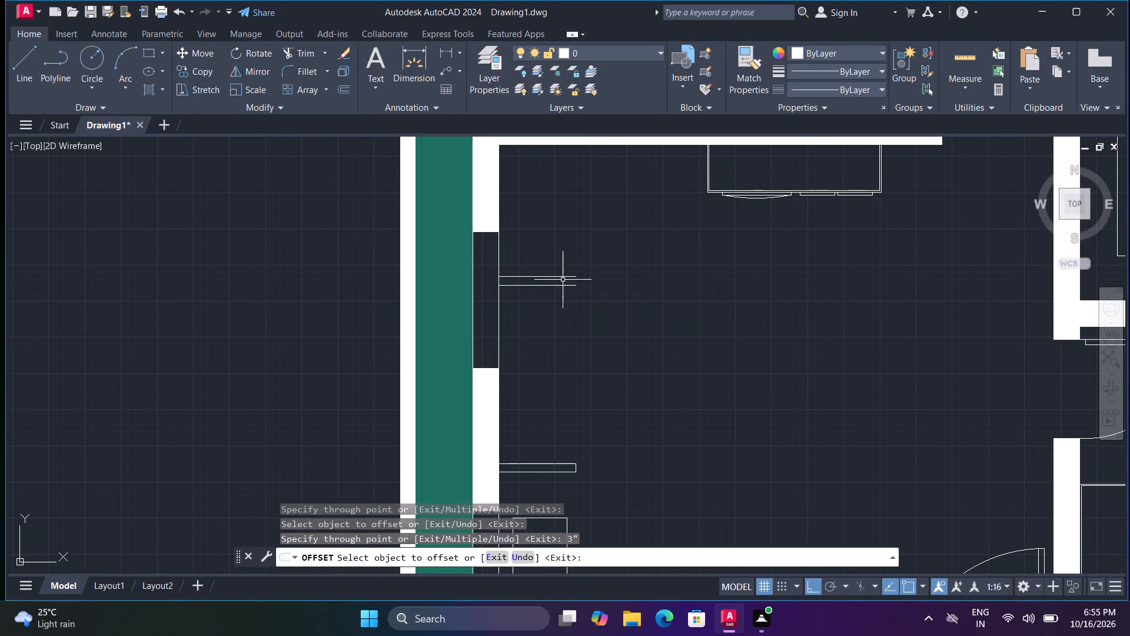
Close the east end of the new northern strip with a short vertical line.
type("l")
key("space")
left_click(573, 278)
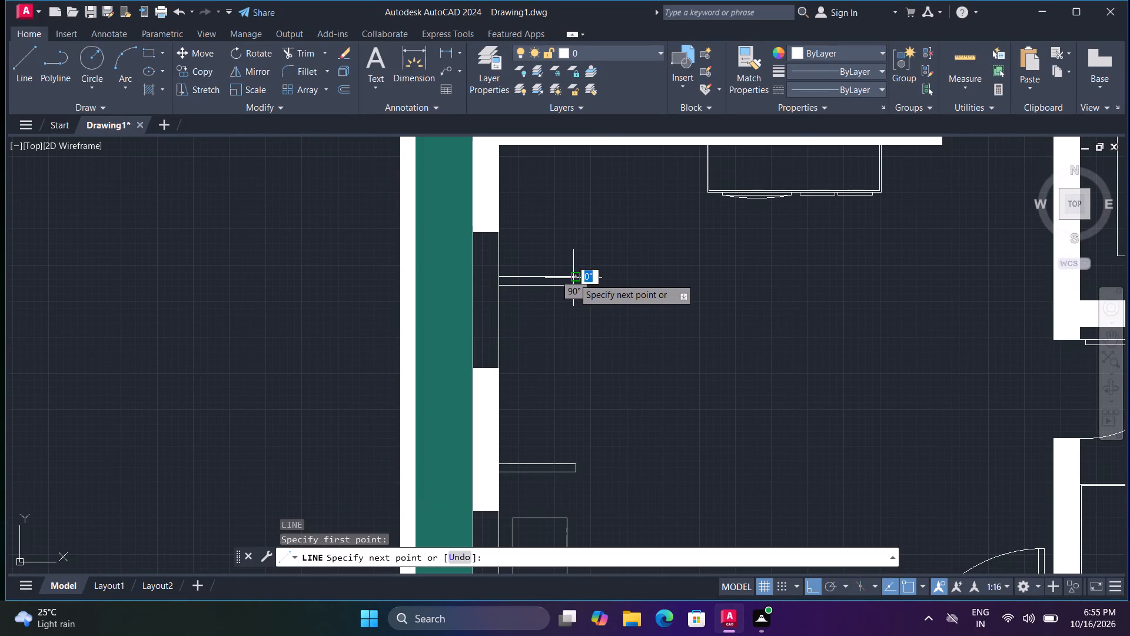
left_click(573, 286)
key("Escape")
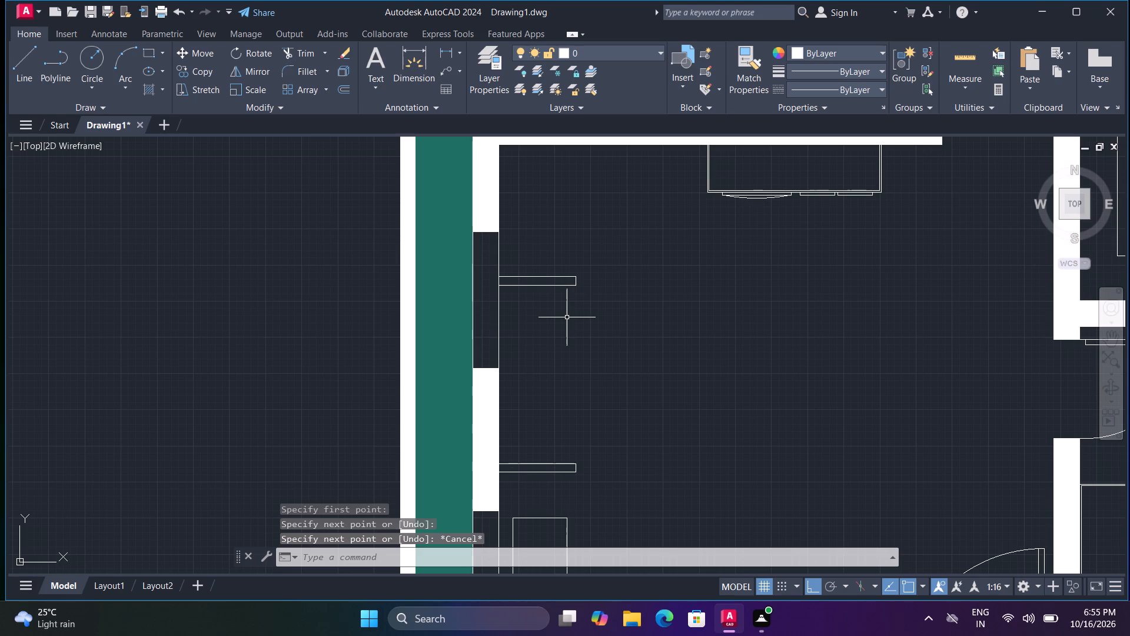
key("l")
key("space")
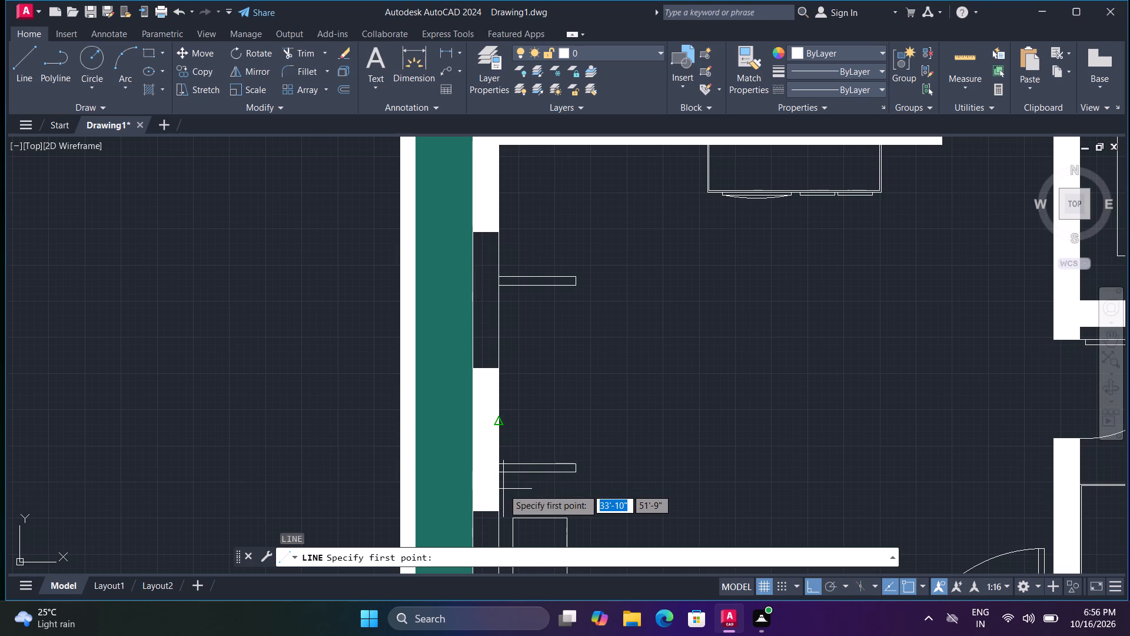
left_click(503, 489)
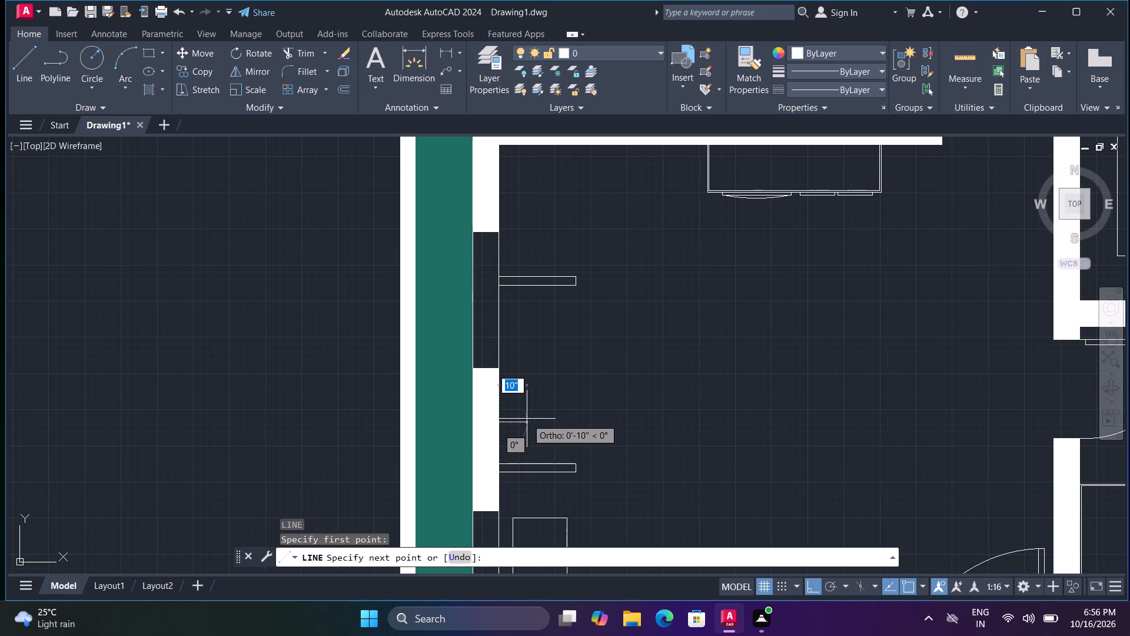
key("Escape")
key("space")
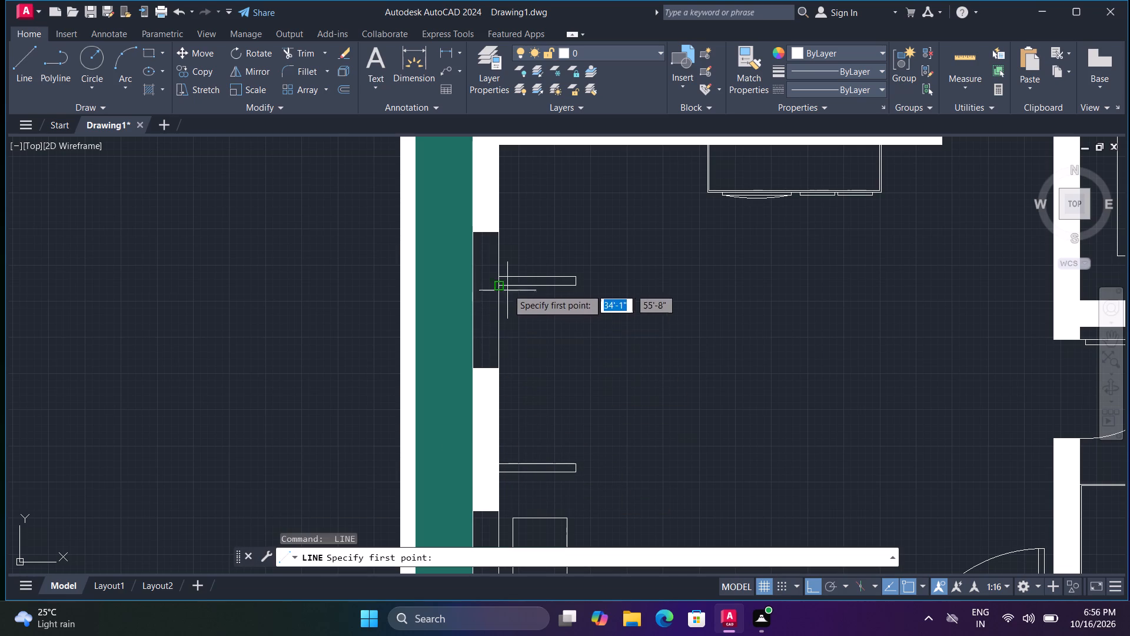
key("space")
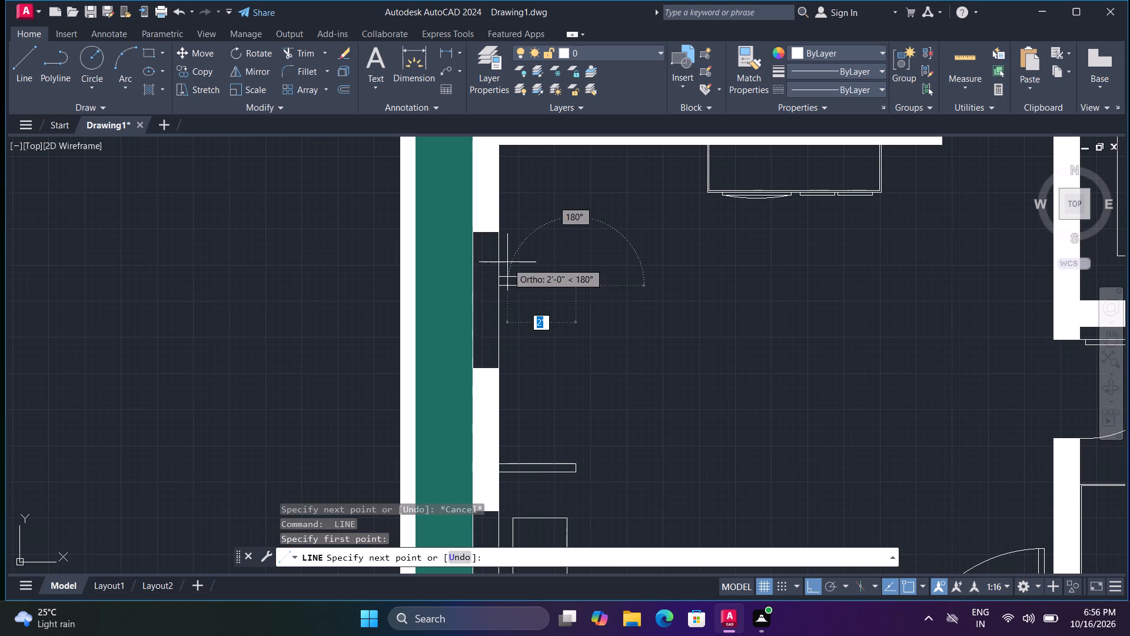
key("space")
Draw a vertical line just east of the west wall's inner face, crossing both narrow strips.
key("space")
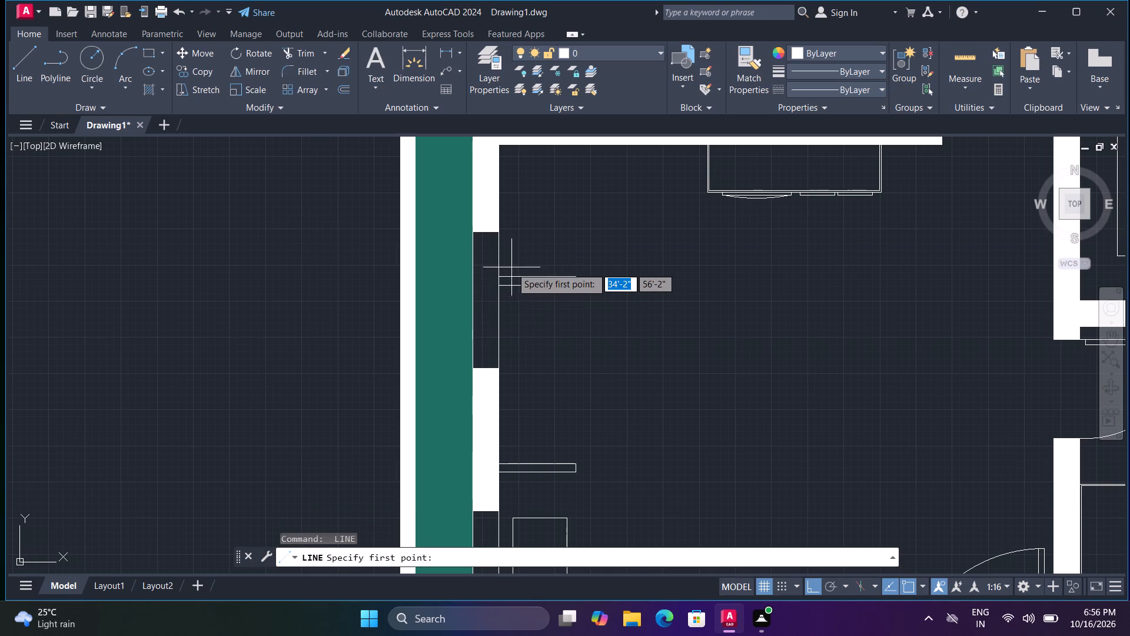
left_click(507, 263)
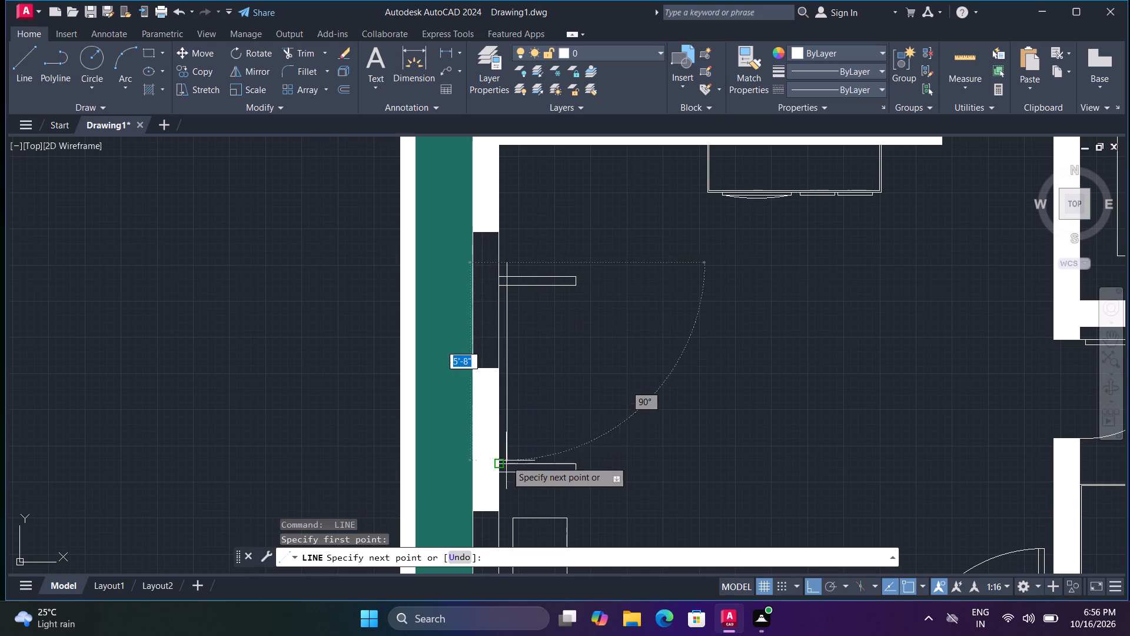
left_click(507, 485)
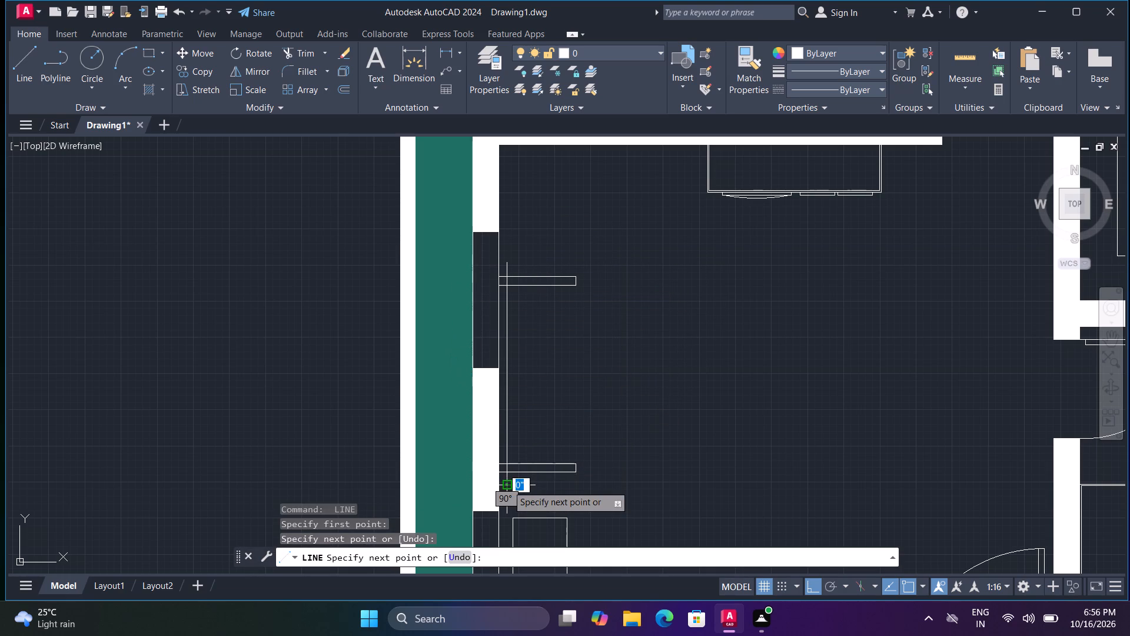
key("space")
Trim the vertical line's ends beyond and inside both strips so it spans only between them.
key("t")
key("r")
key("space")
left_click(507, 483)
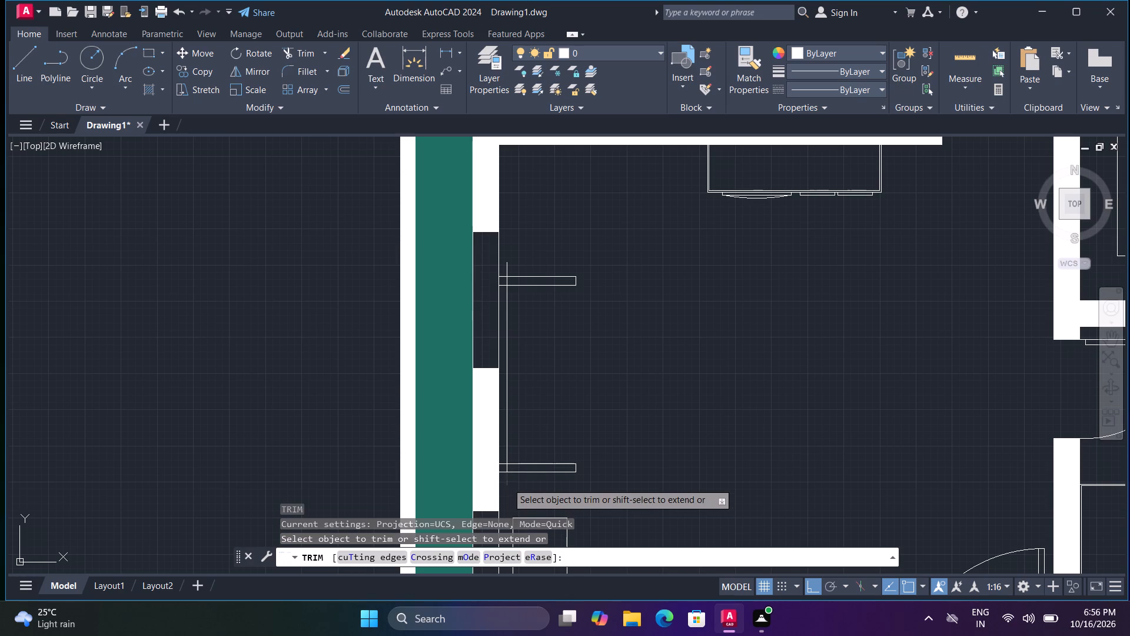
left_click(507, 471)
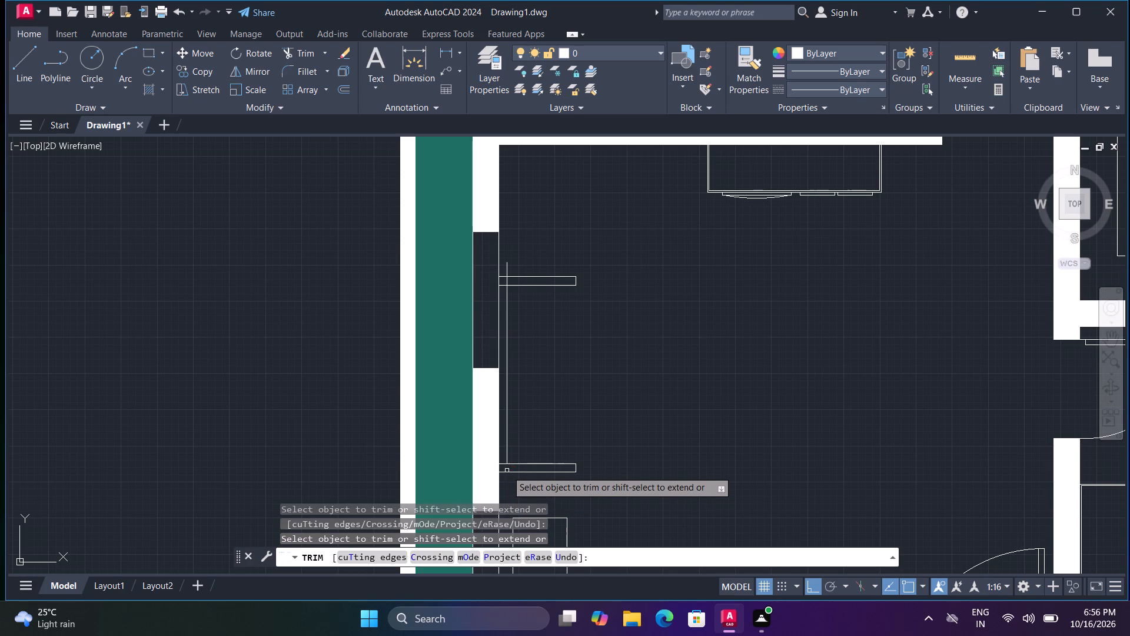
left_click(507, 269)
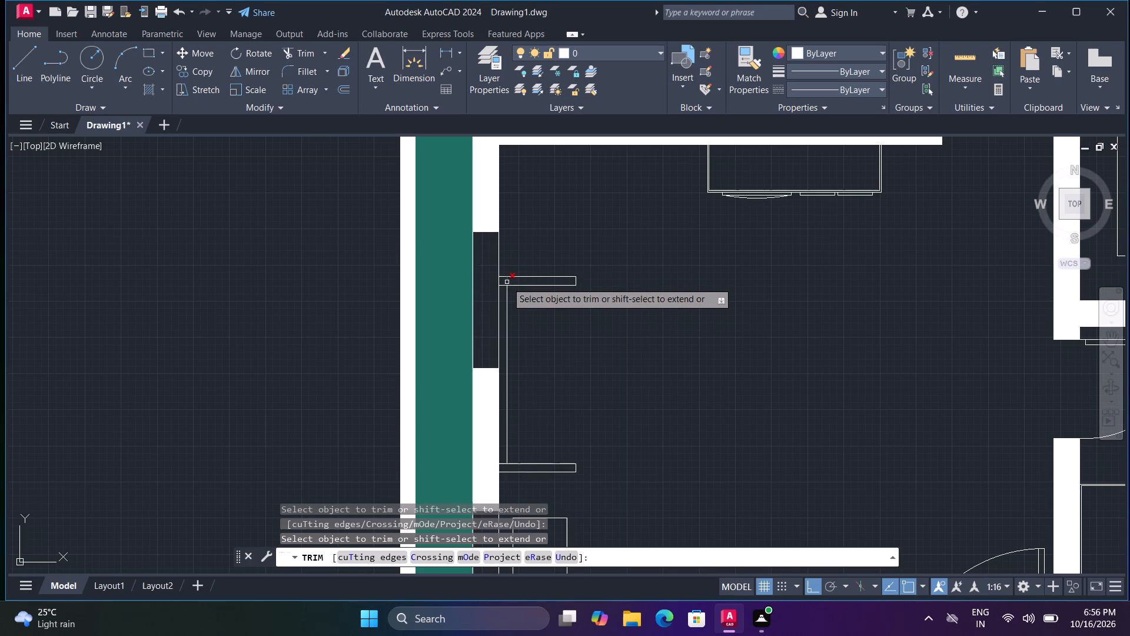
left_click(507, 282)
key("Escape")
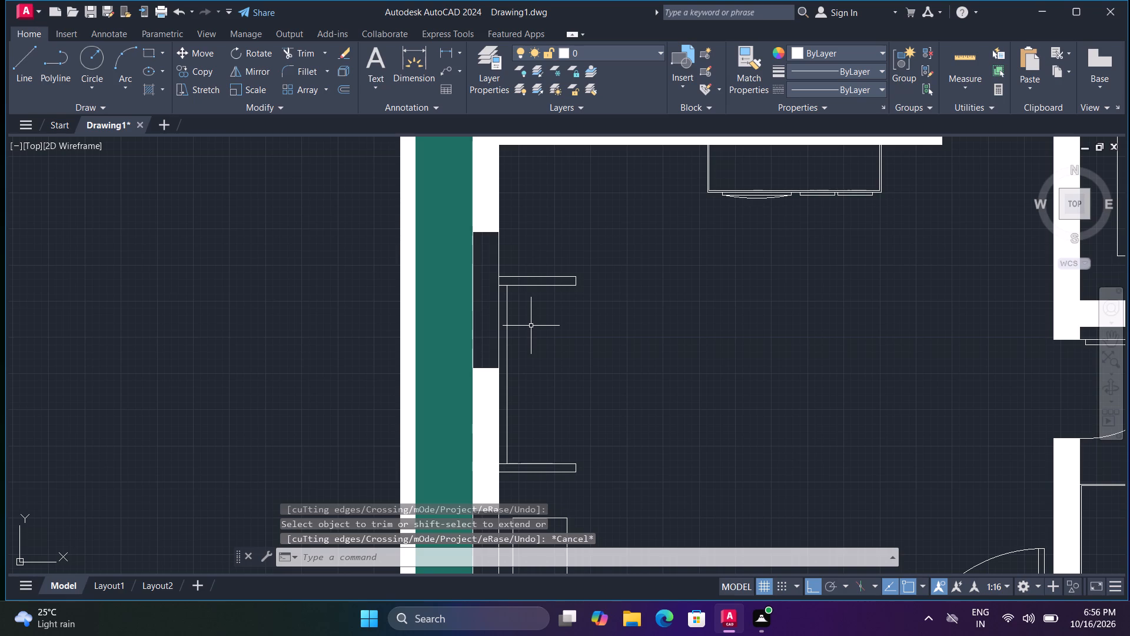
Offset the vertical line about 3" east, and offset that copy 1" further east.
type("o t")
key("space")
left_click(507, 329)
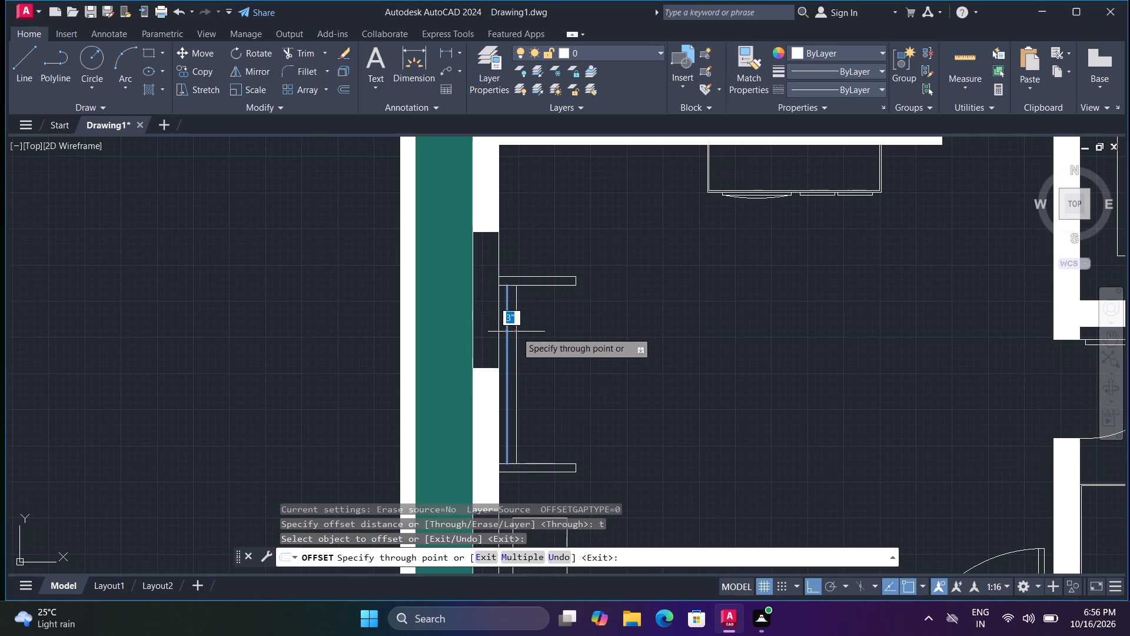
left_click(516, 329)
left_click(516, 329)
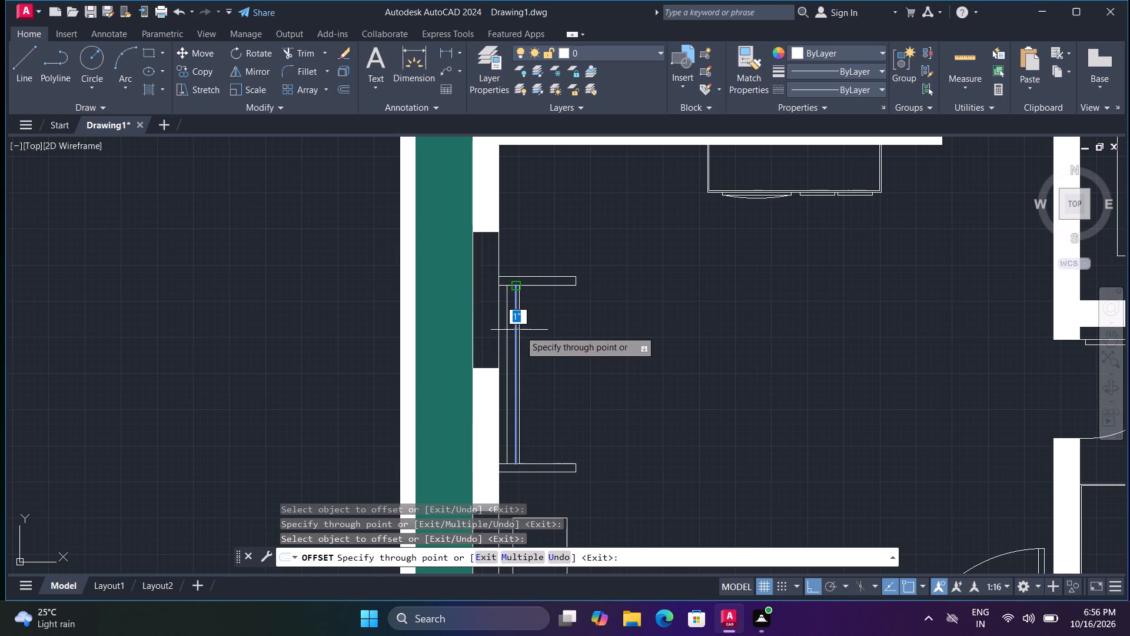
left_click(519, 329)
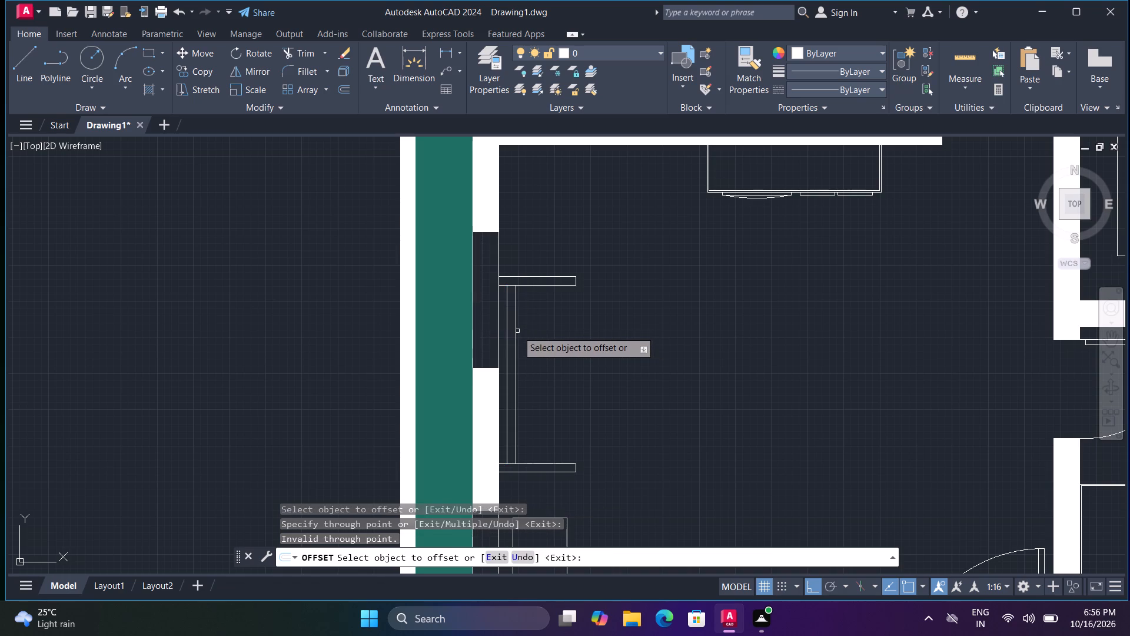
left_click(517, 331)
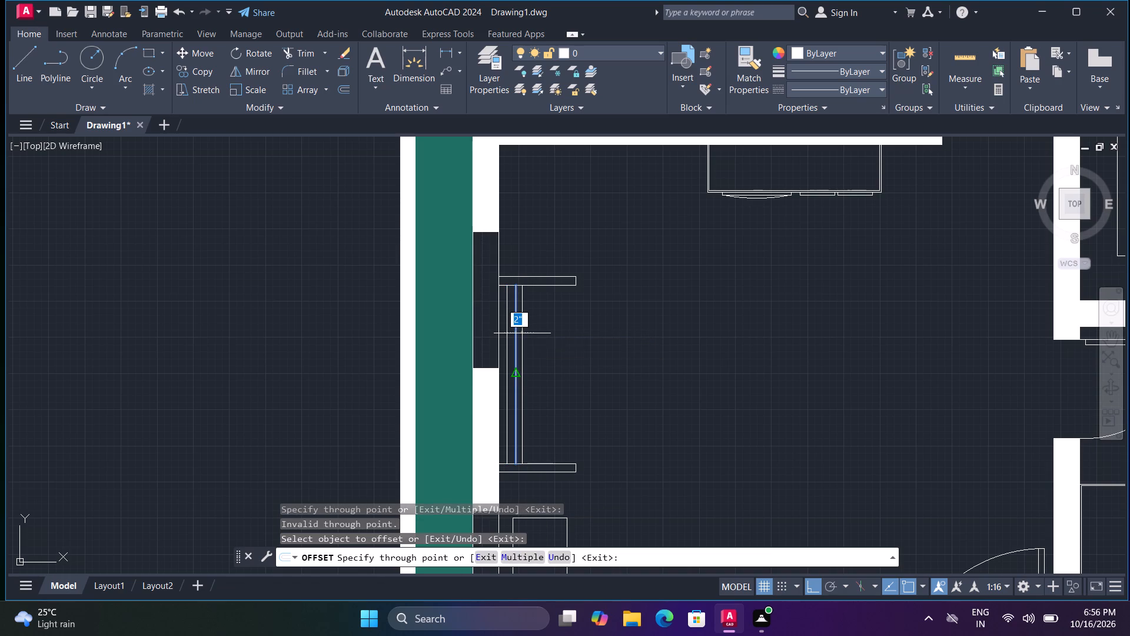
key("1")
key("shift+quotedbl")
key("Return")
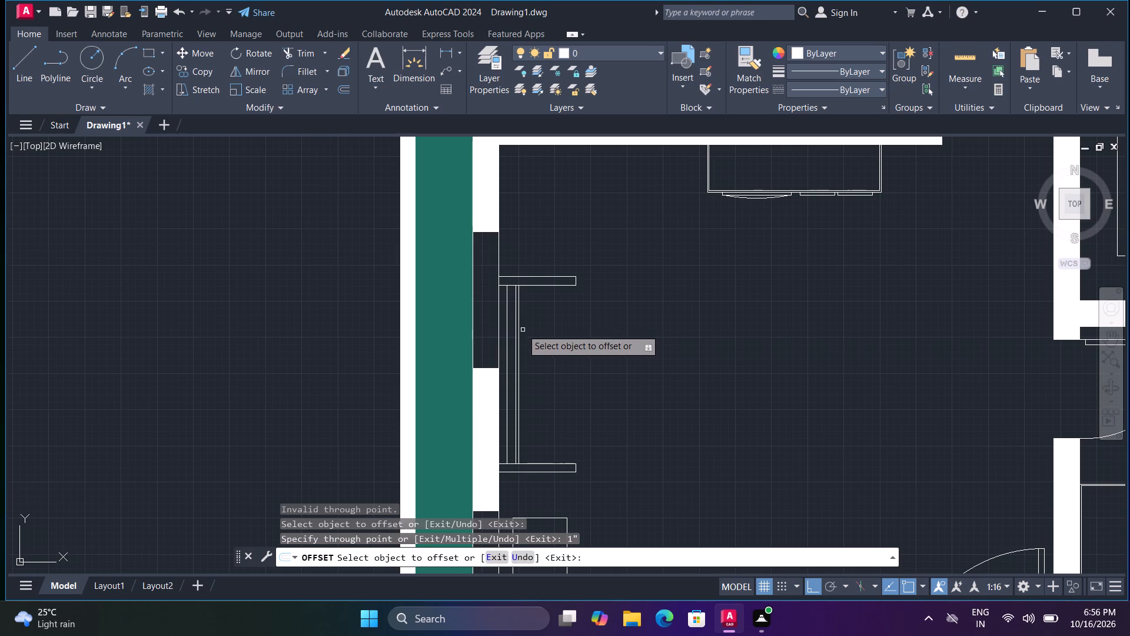
Offset the easternmost vertical line about 1'-6" east to form the piece's front edge near the strips' ends.
left_click(520, 328)
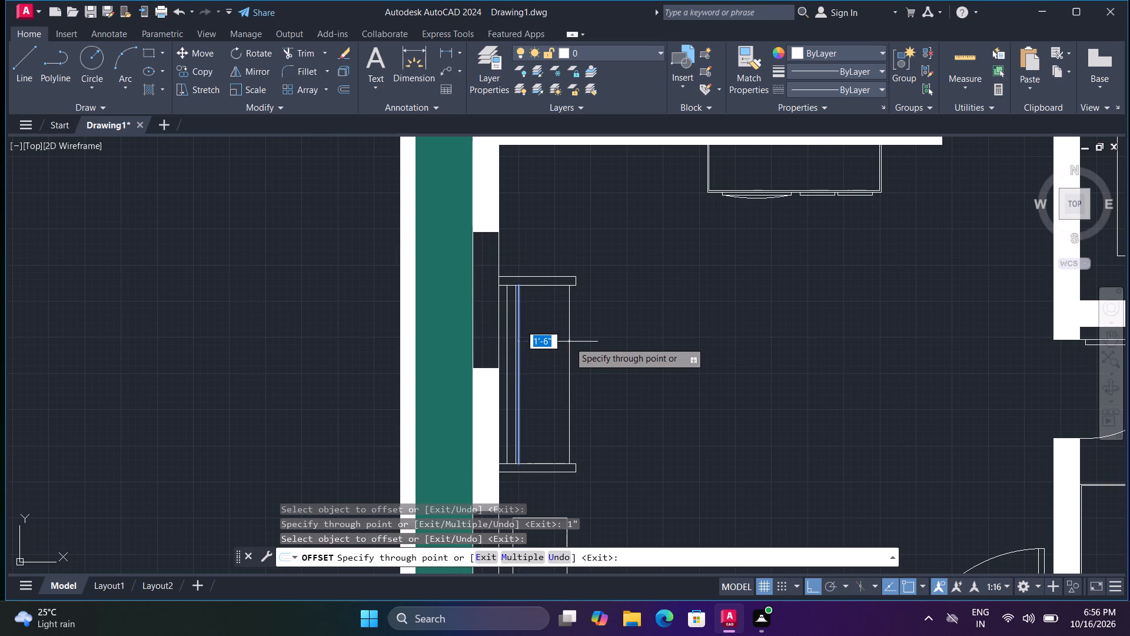
left_click(569, 342)
key("Escape")
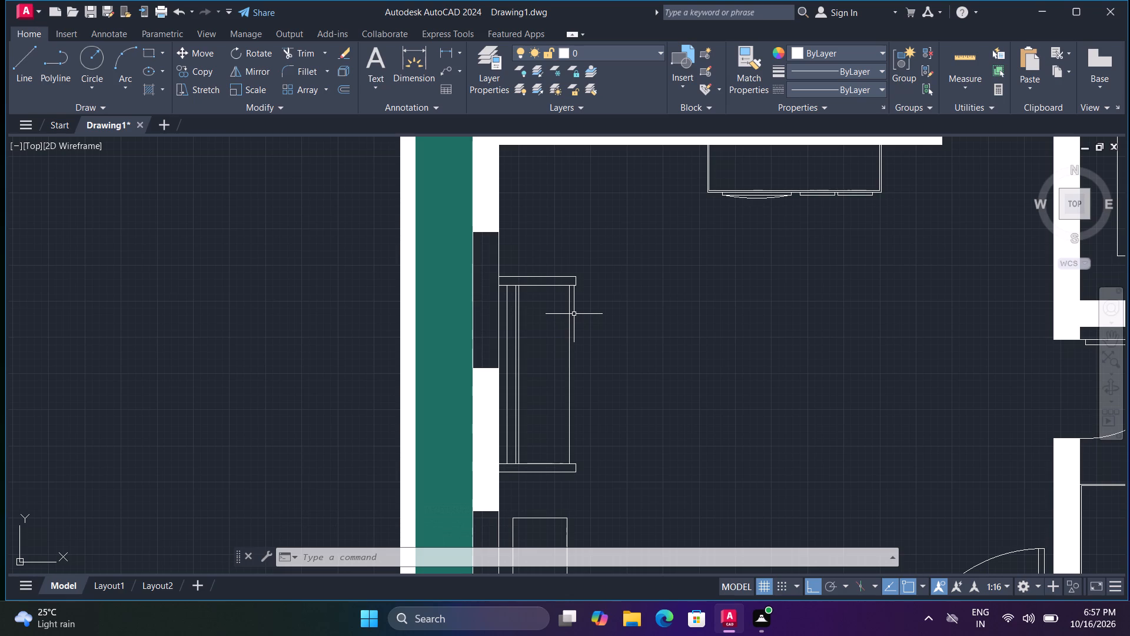
Look over the whole floor plan to check the furnished rooms and the remaining space in the living room.
scroll(574, 314, "down", 1)
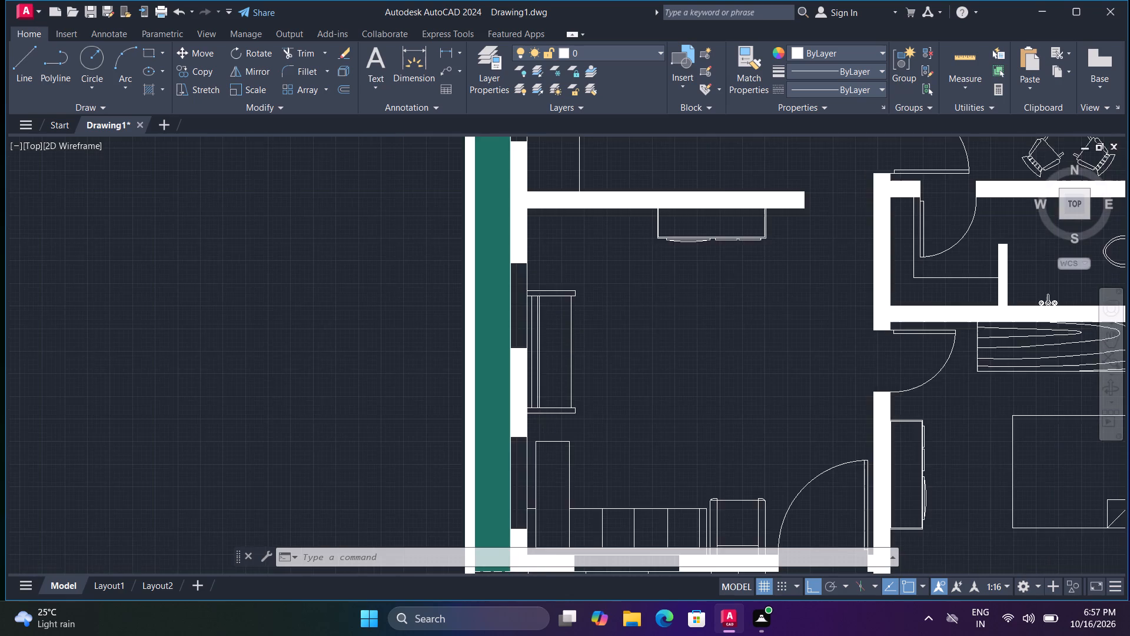
scroll(574, 314, "down", 1)
middle_click_drag(580, 320, 564, 288)
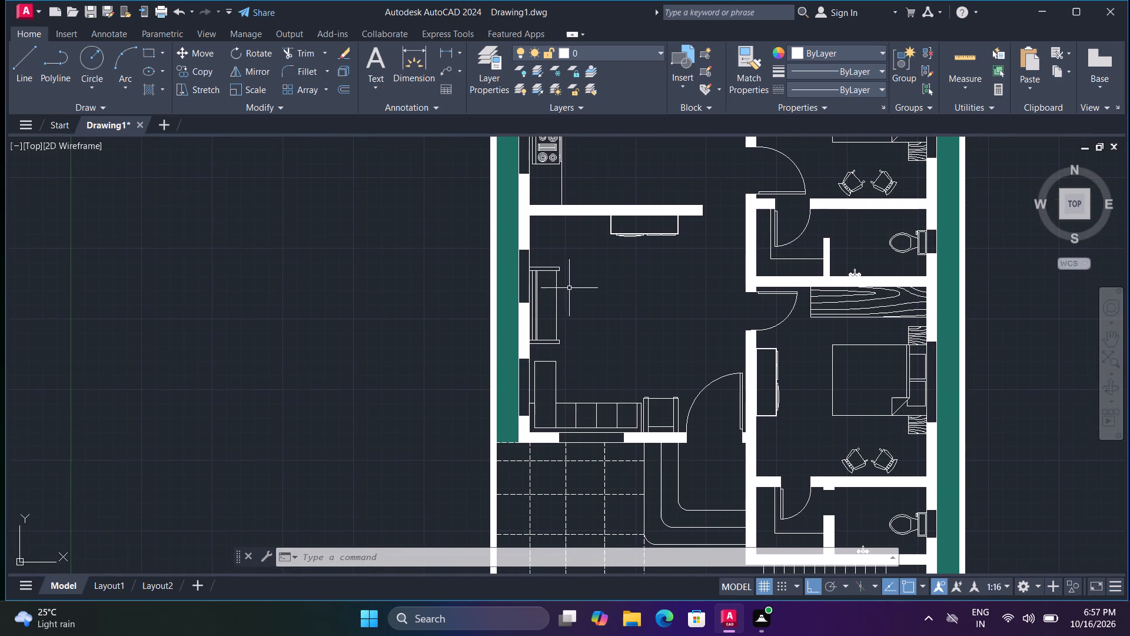
scroll(595, 308, "down", 1)
middle_click_drag(614, 317, 563, 310)
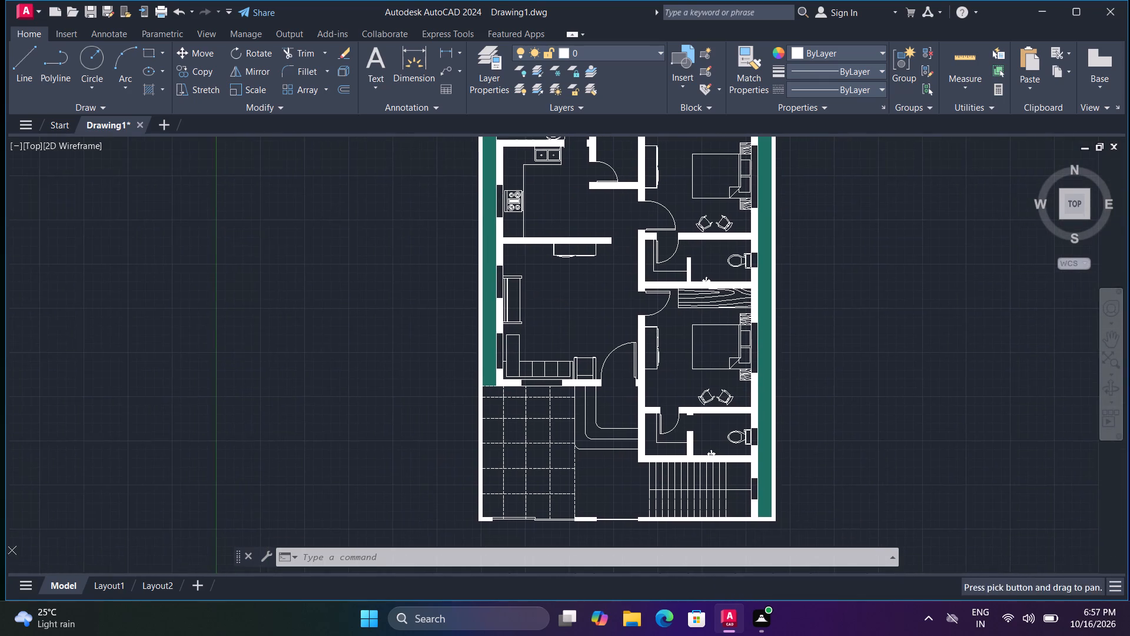
scroll(563, 310, "down", 2)
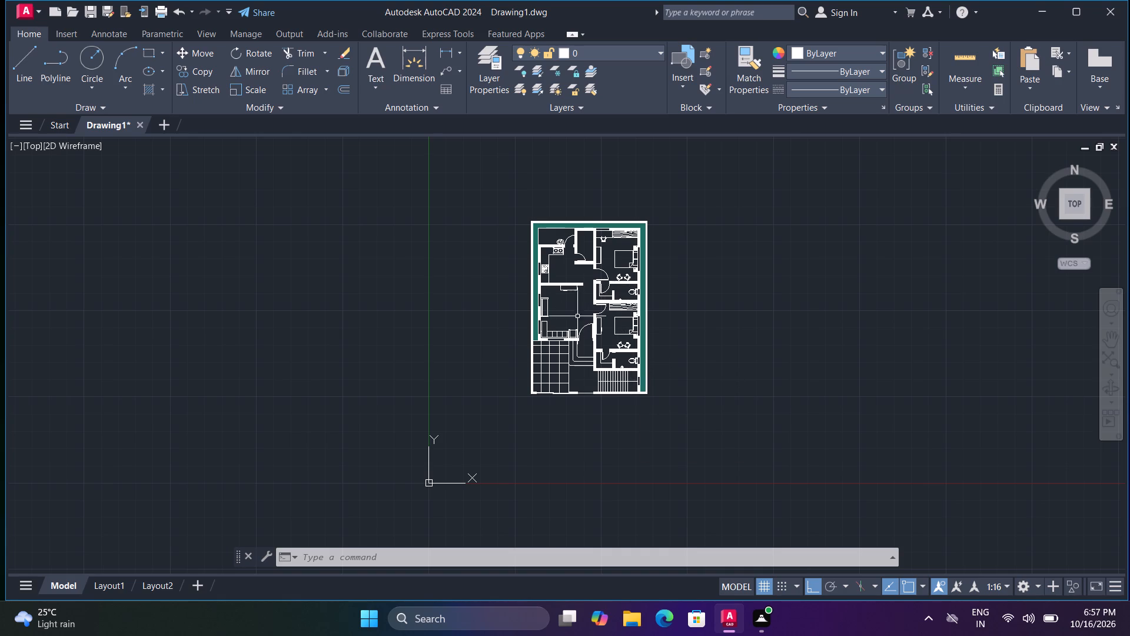
scroll(622, 317, "up", 3)
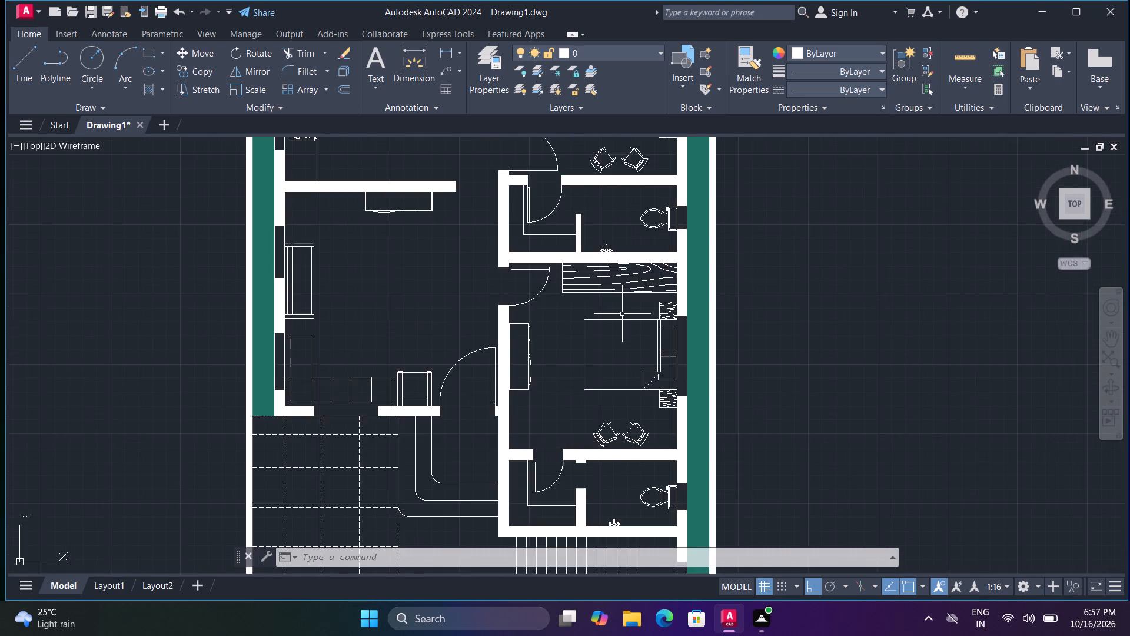
scroll(622, 314, "down", 6)
scroll(627, 316, "up", 6)
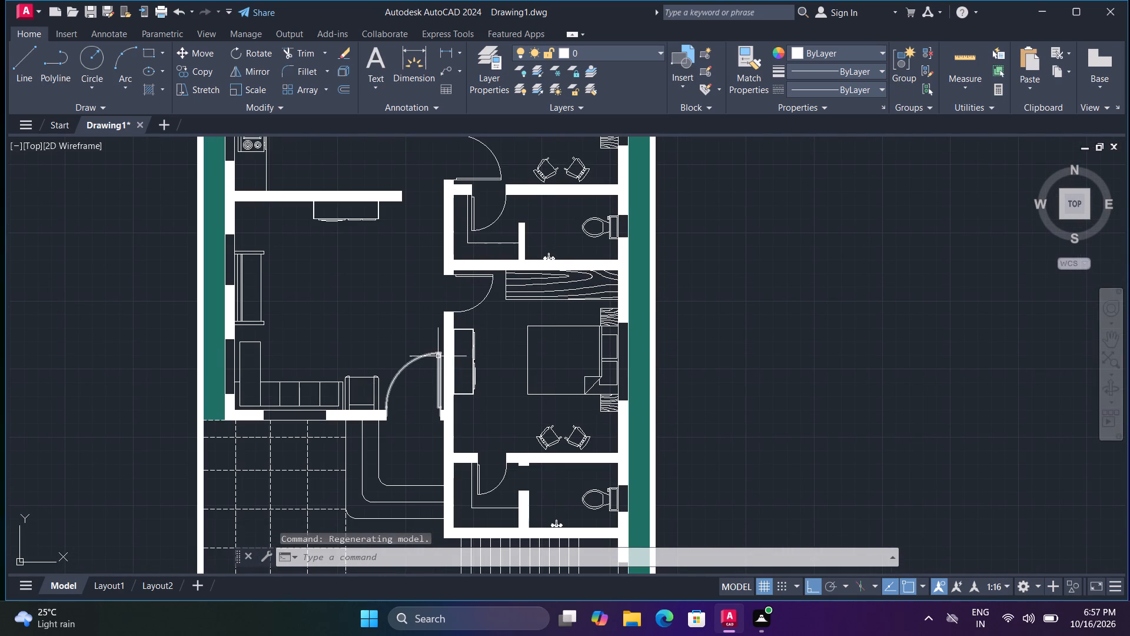
Draw a rectangle about 4'-7" by 2'-1" for a table, northeast of the L-shaped sofa in the living room.
type("rec")
key("space")
scroll(319, 349, "up", 1)
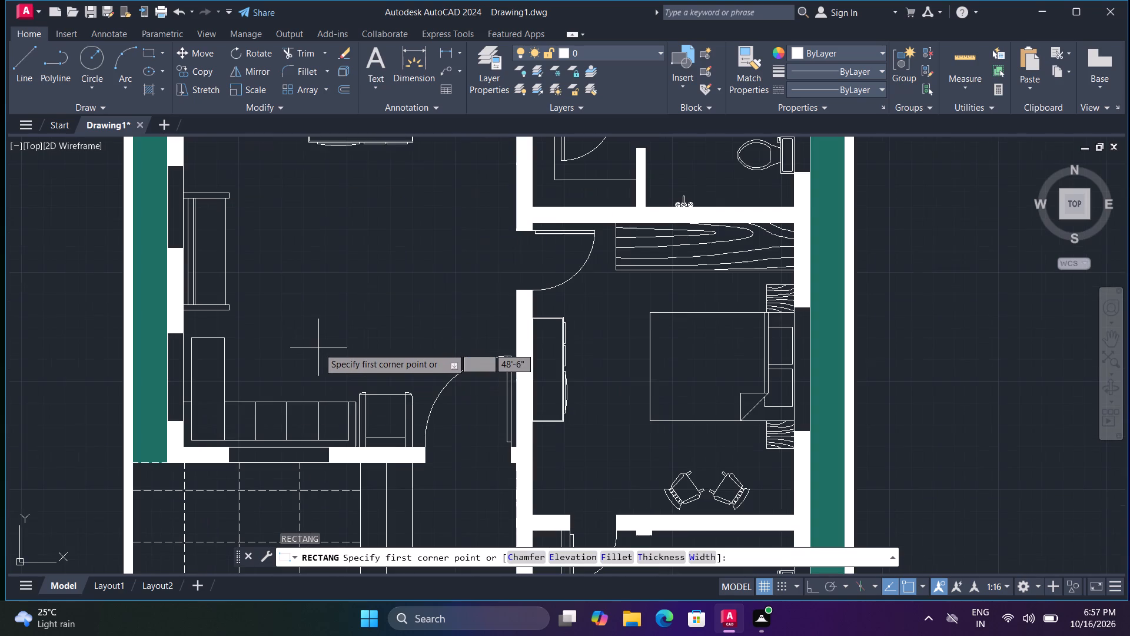
left_click(271, 315)
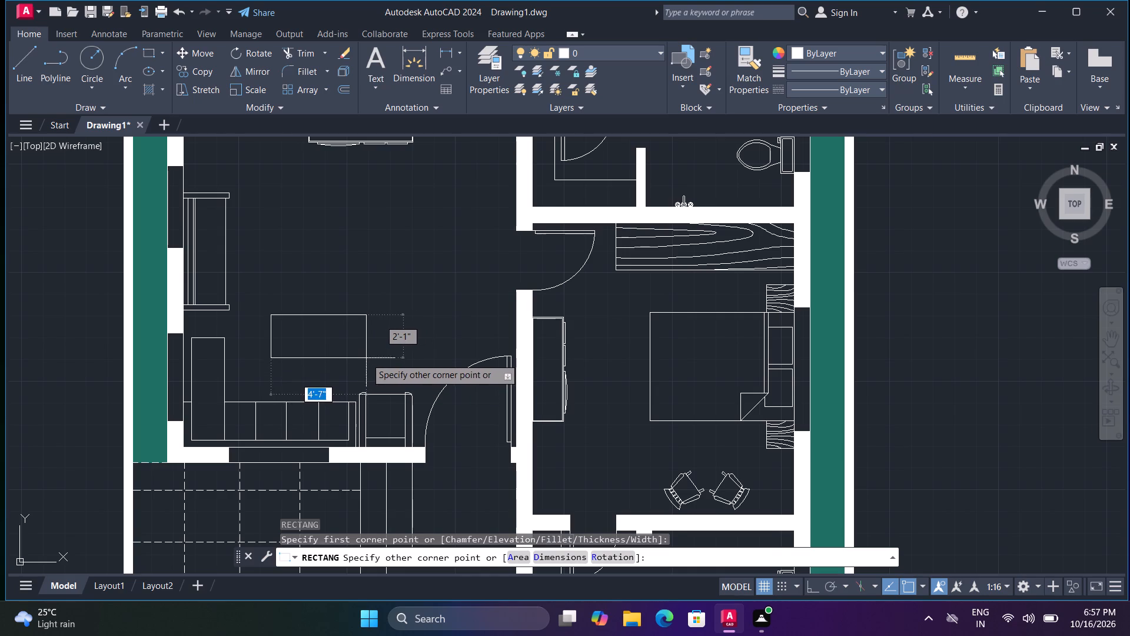
left_click(366, 358)
Move the table rectangle diagonally southwest, closer to the L-shaped sofa, with Ortho off.
type("m")
key("space")
left_click(366, 358)
key("space")
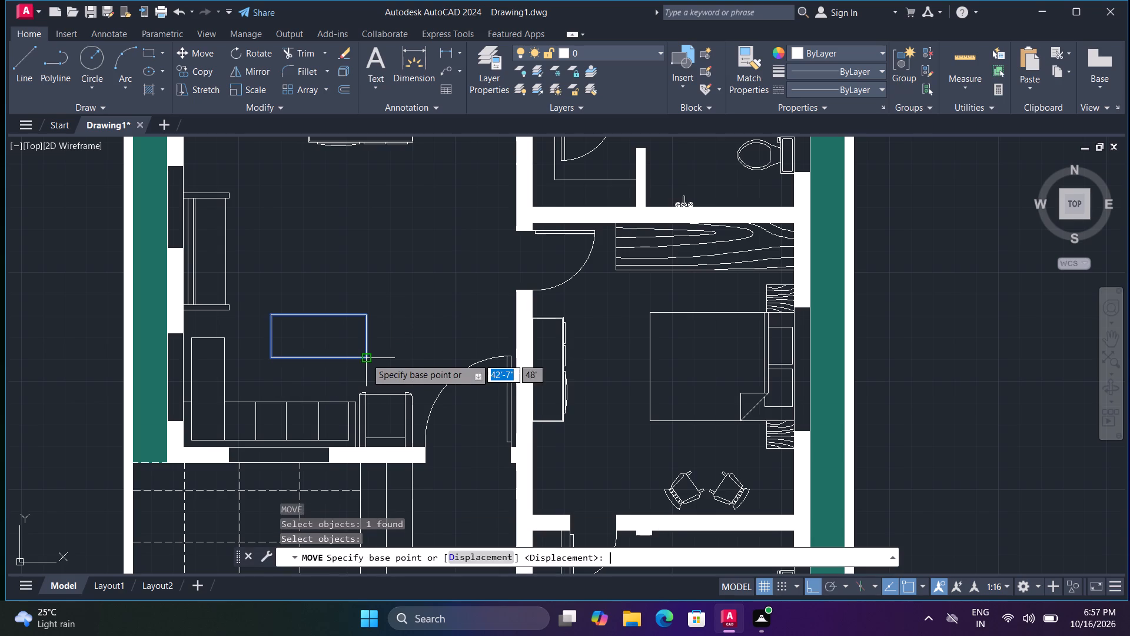
left_click(366, 358)
left_click(363, 356)
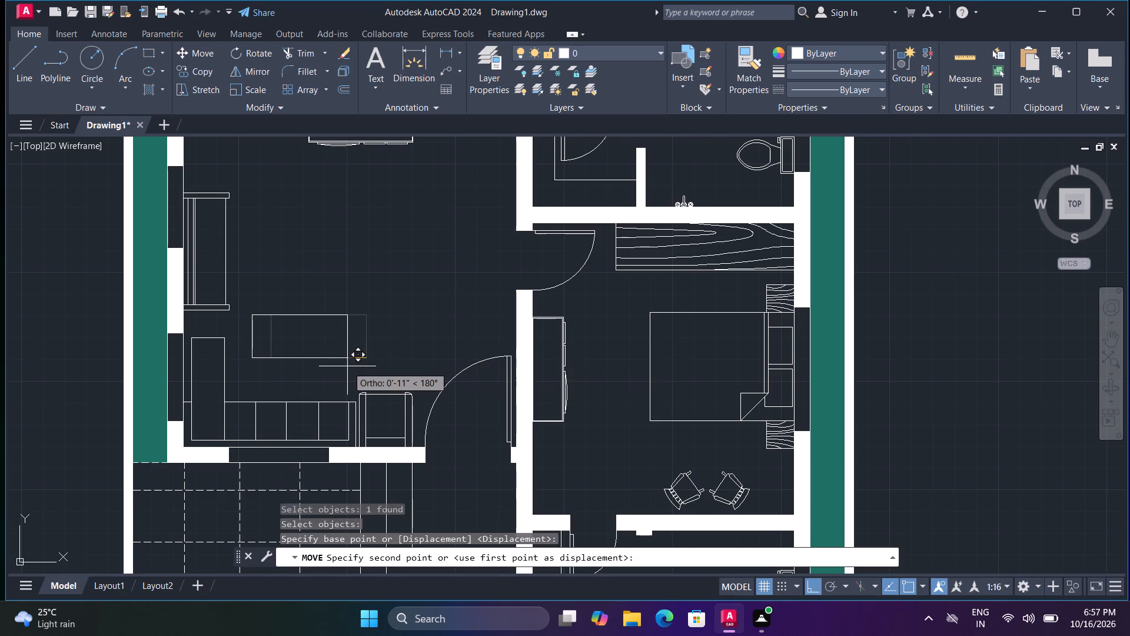
scroll(353, 369, "up", 1)
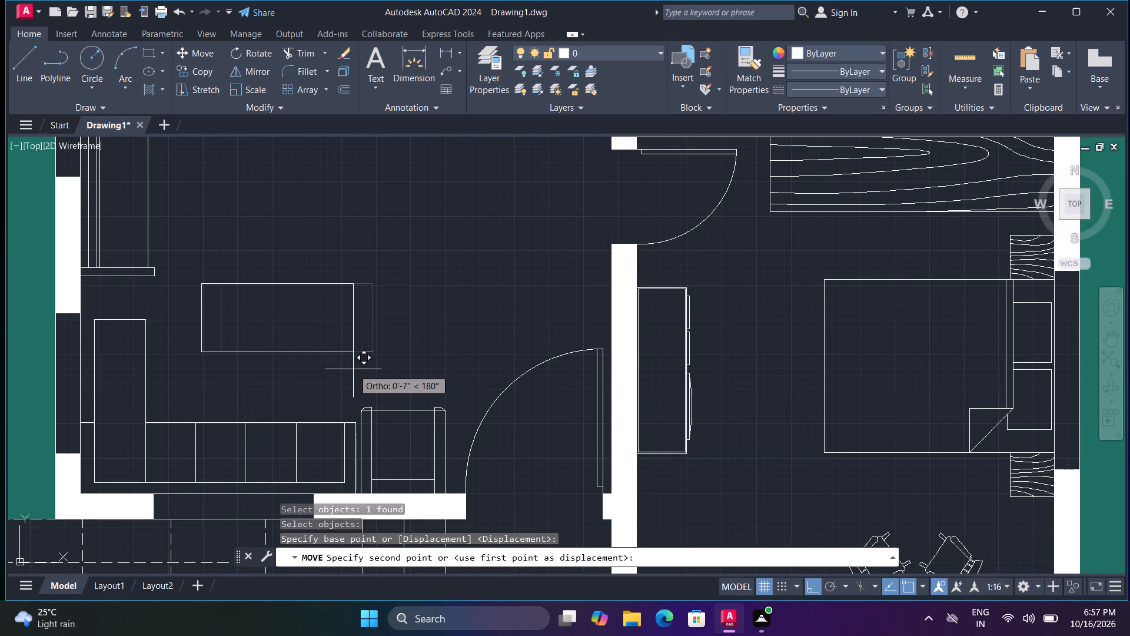
key("F8")
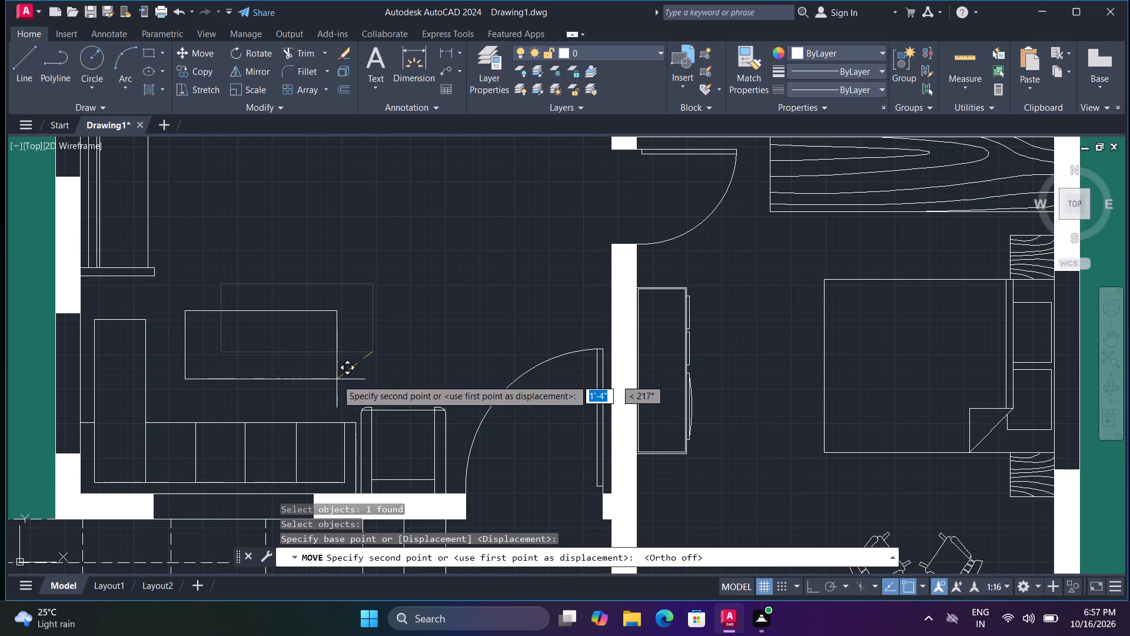
left_click(342, 372)
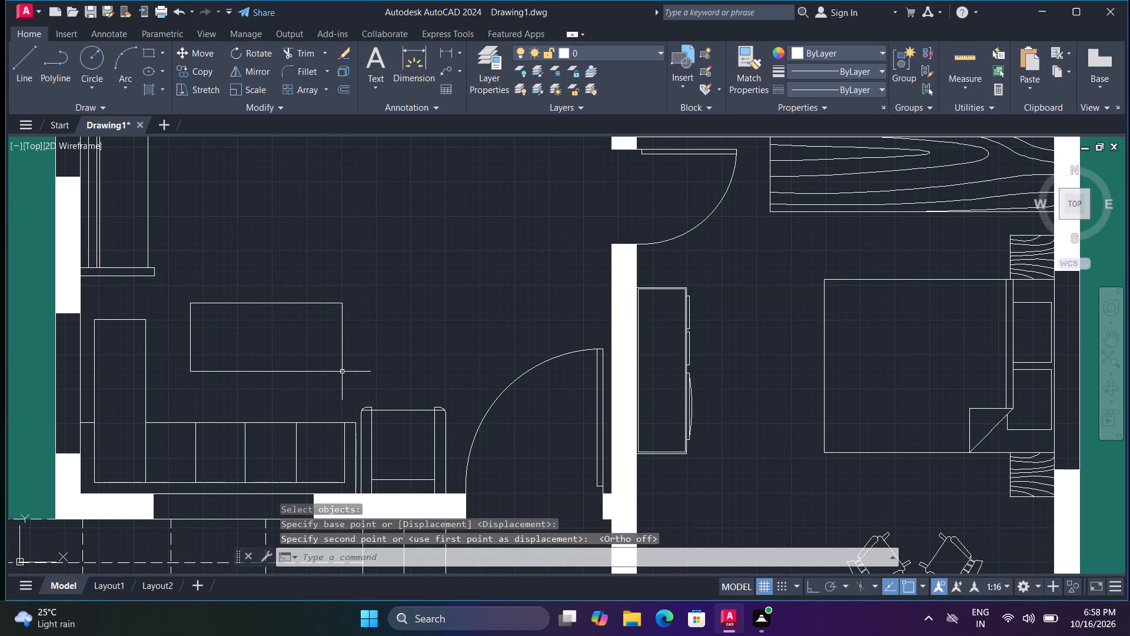
key("Escape")
Offset the table rectangle 1" inward to give it a double outline.
type("o")
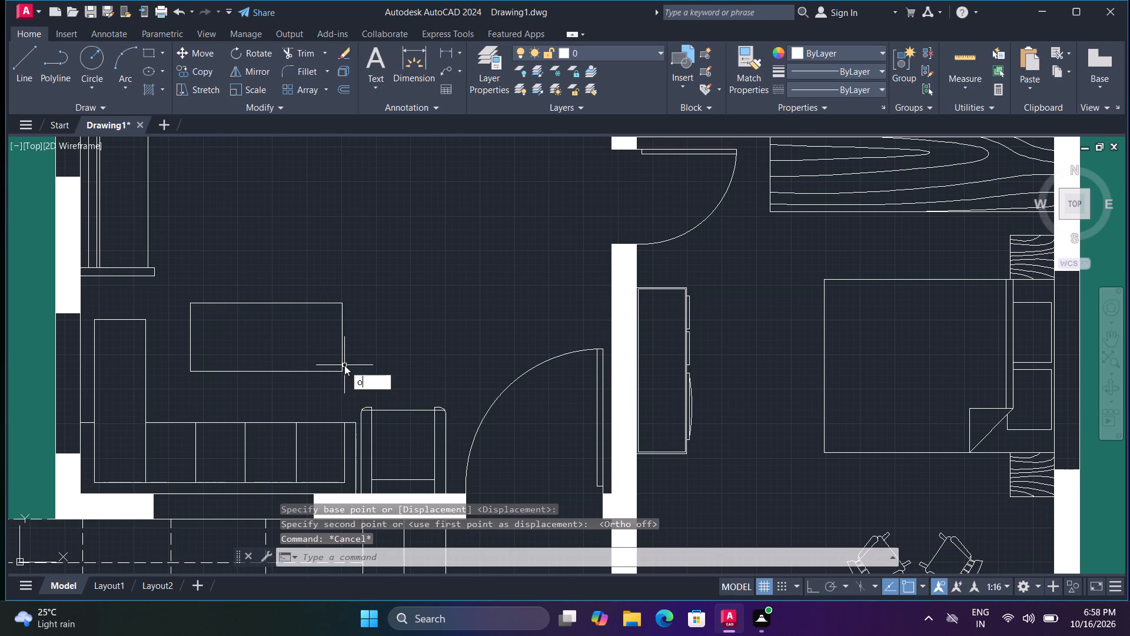
key("space")
type("t")
key("space")
left_click(343, 359)
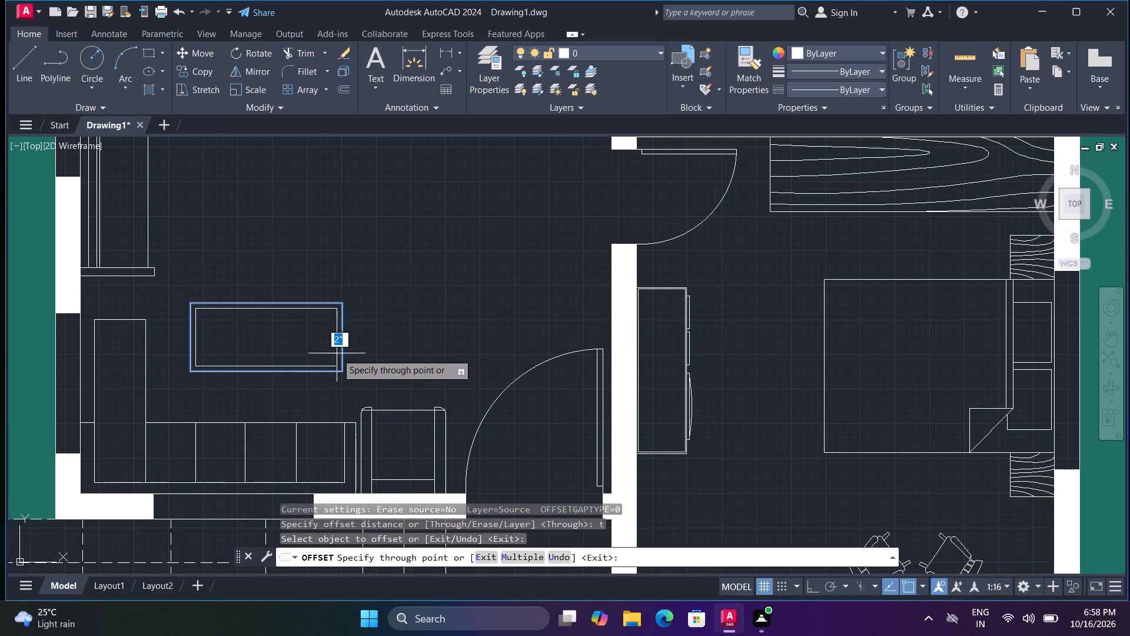
key("1")
key("shift+quotedbl")
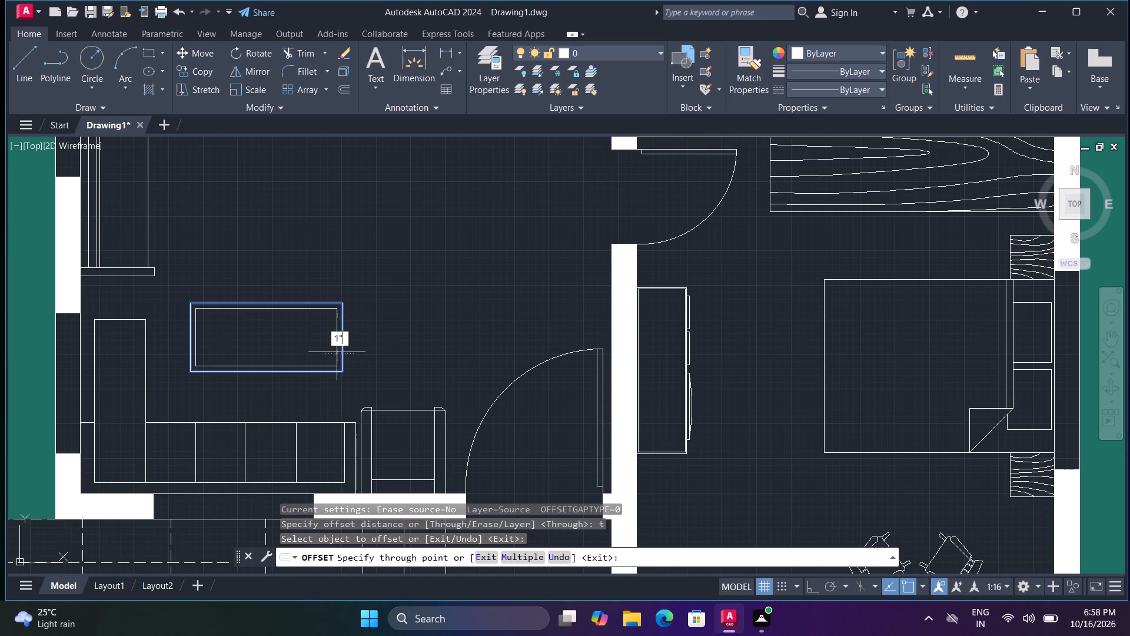
key("Return")
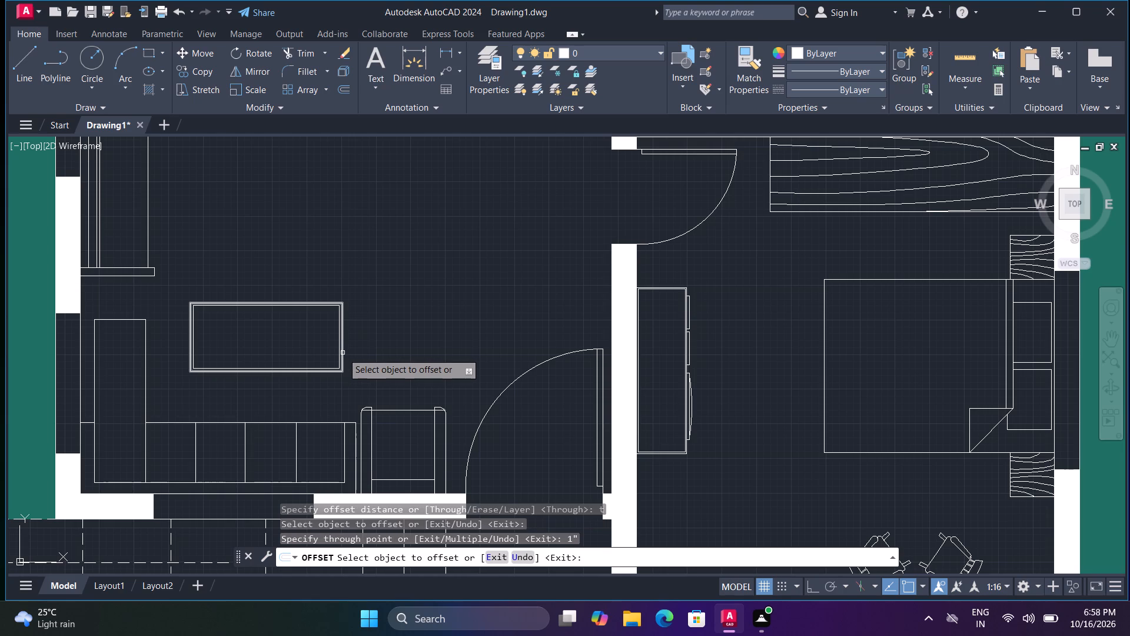
Undo the 1" inward offset of the living room table rectangle.
key("ctrl+z")
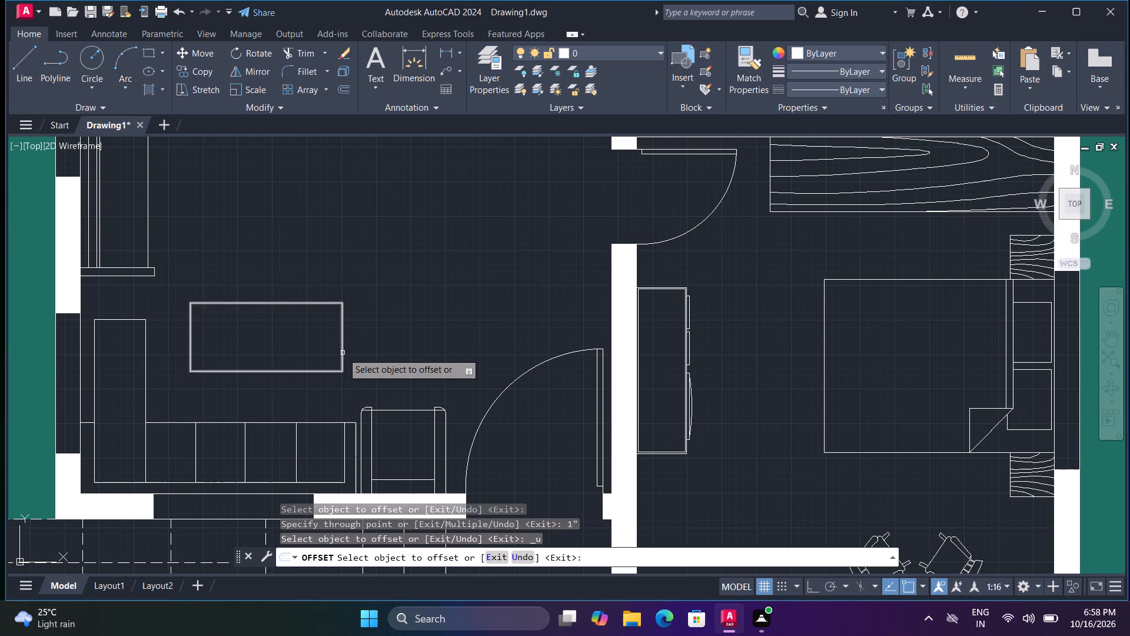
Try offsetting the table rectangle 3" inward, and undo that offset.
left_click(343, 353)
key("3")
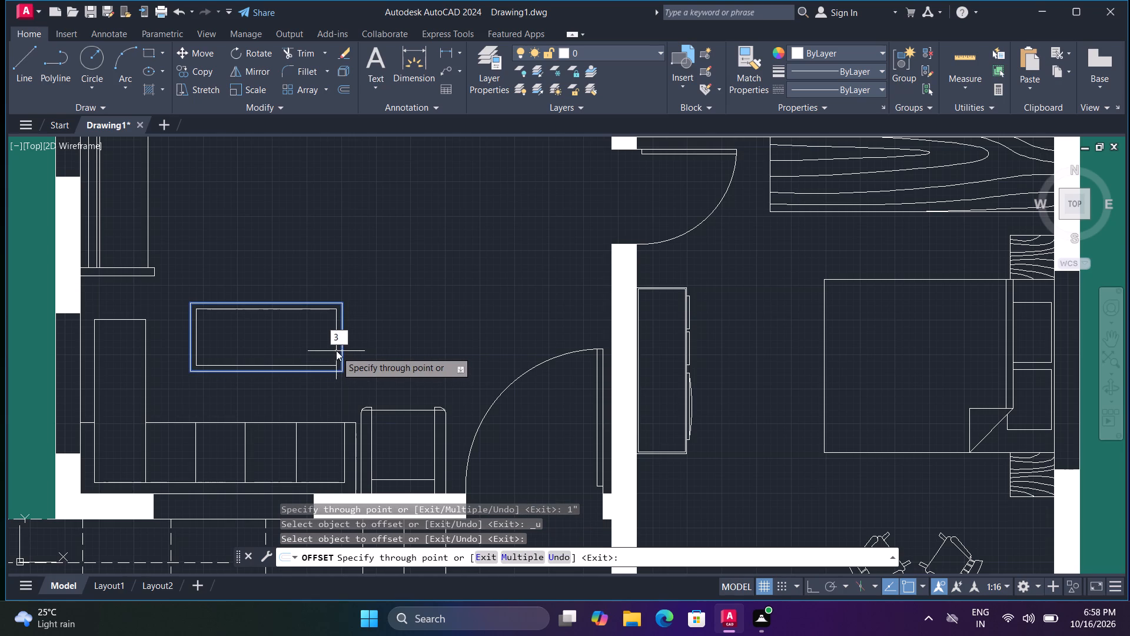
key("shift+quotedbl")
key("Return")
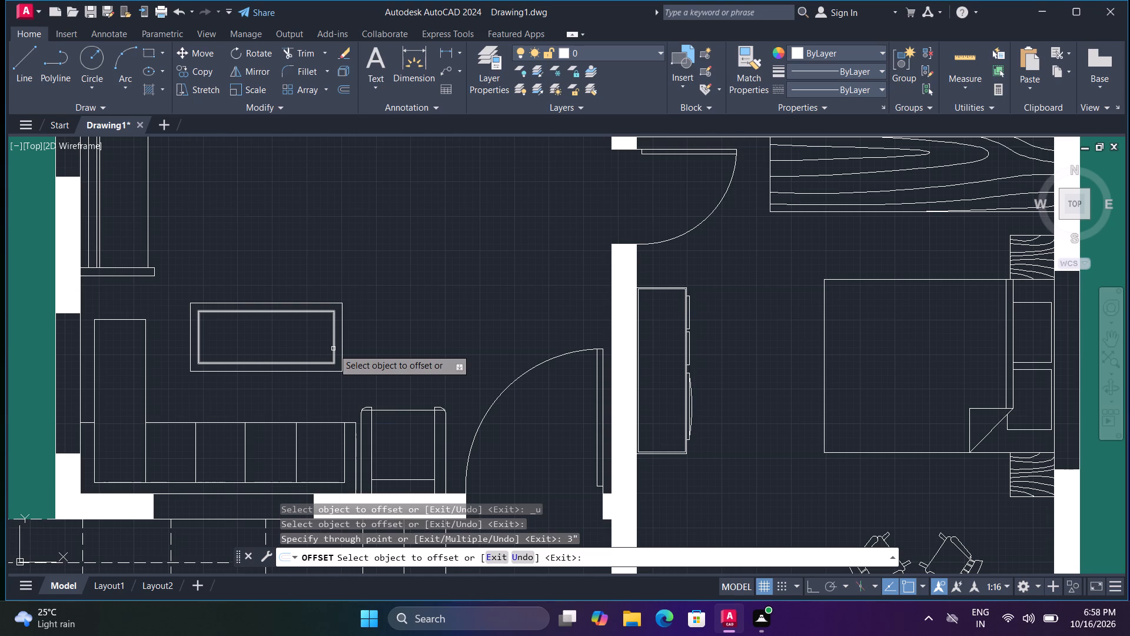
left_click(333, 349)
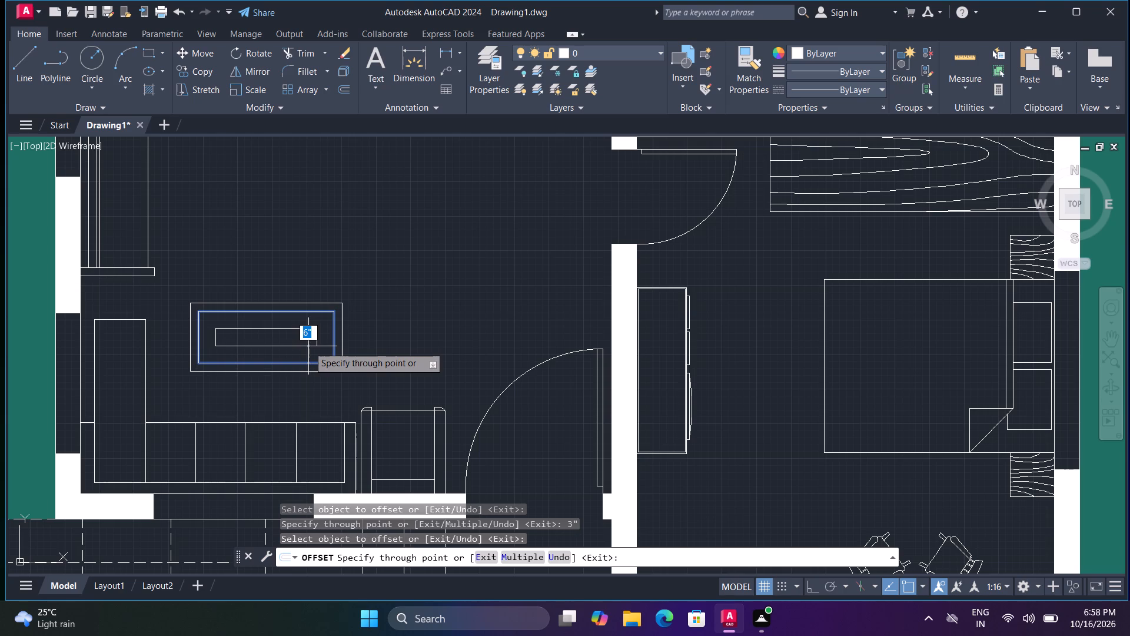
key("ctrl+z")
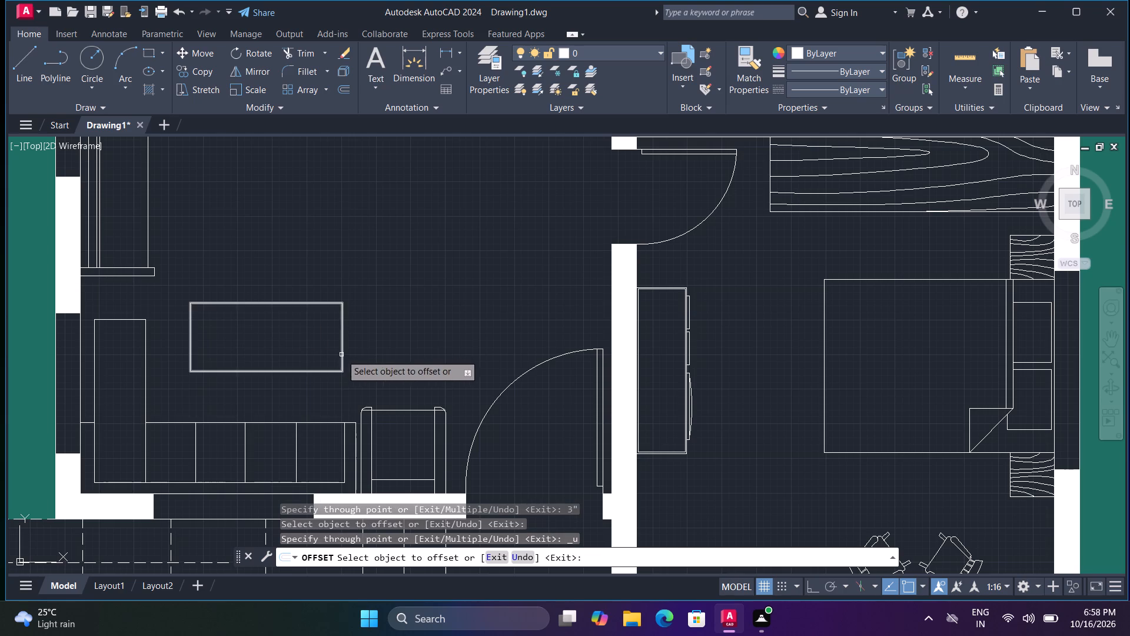
Offset the table rectangle 2" inward, and offset that inner outline about 6" further inward to detail the tabletop.
left_click(341, 355)
key("2")
key("shift+quotedbl")
key("Return")
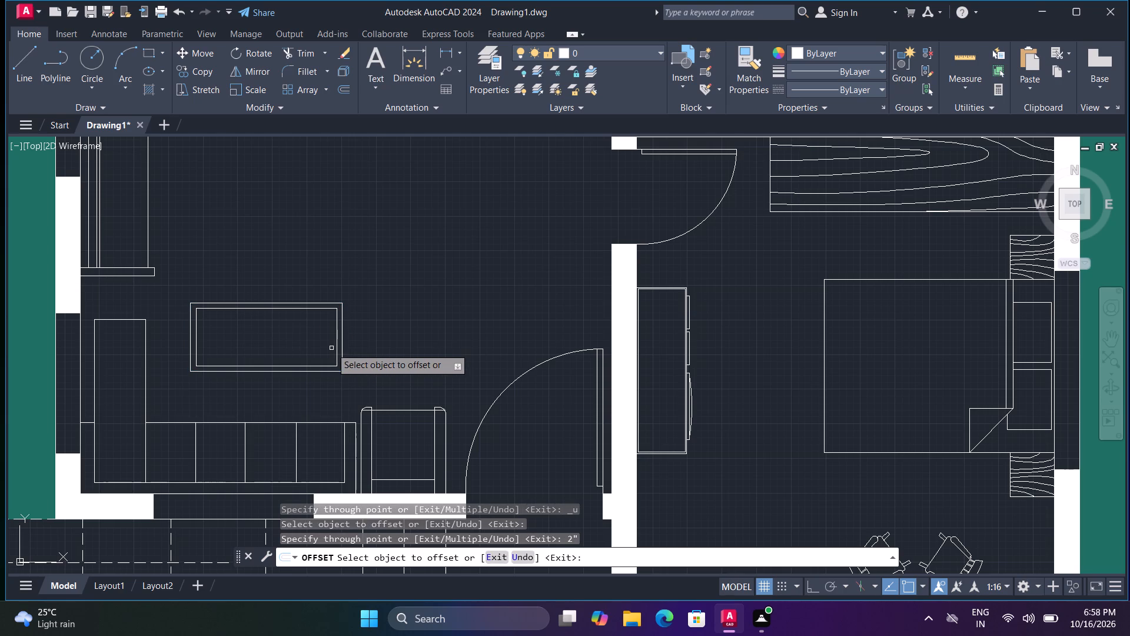
left_click(336, 352)
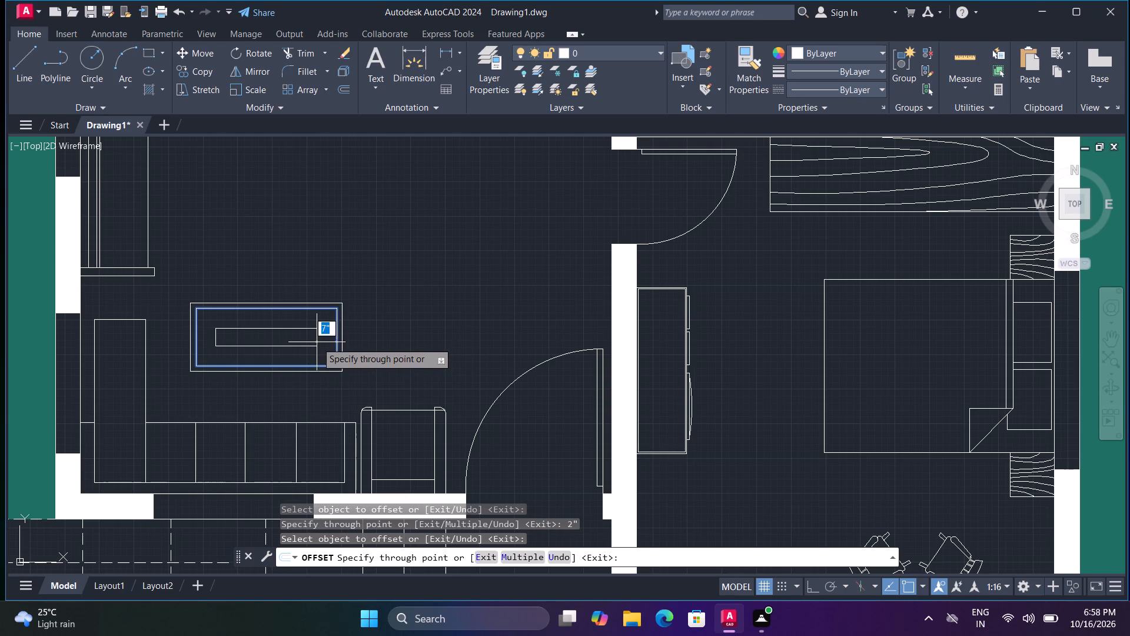
left_click(319, 343)
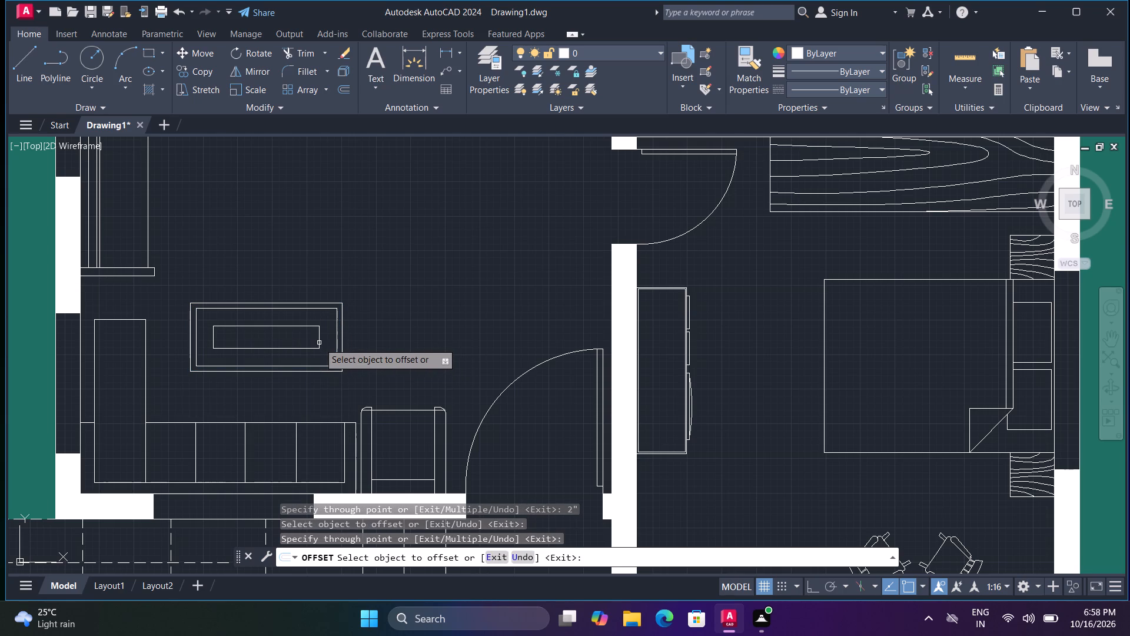
key("Escape")
Draw a closed rectangle of lines about 2'-0" by 2'-3" west of the oval washbasin in the northwest room, with Ortho on.
scroll(319, 342, "down", 2)
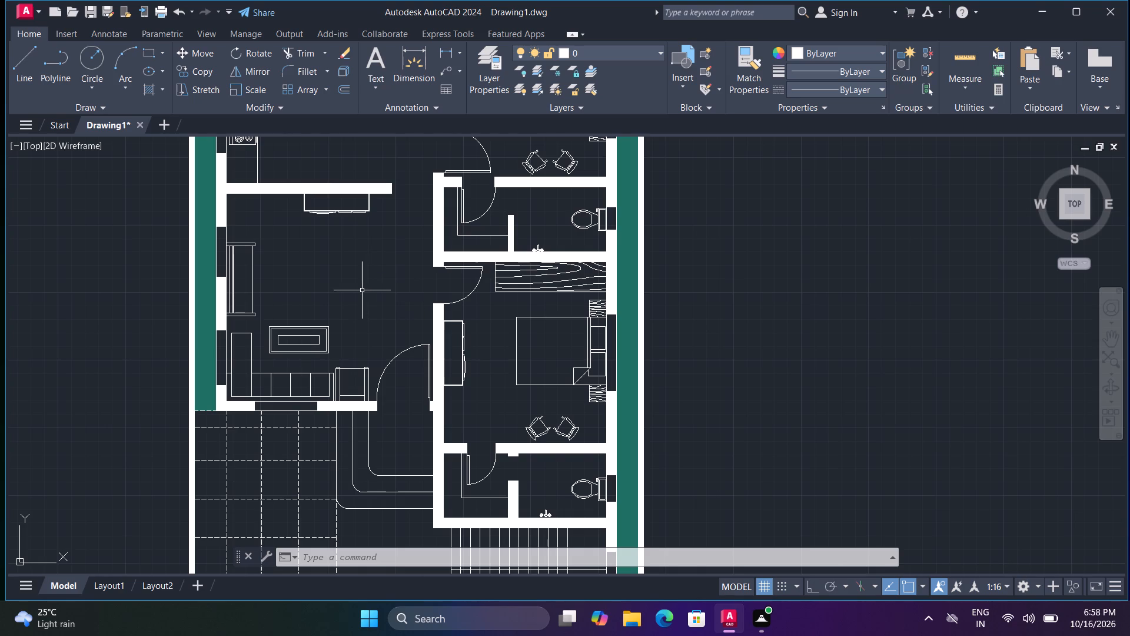
middle_click_drag(340, 289, 371, 501)
middle_click_drag(326, 294, 372, 422)
scroll(320, 344, "up", 1)
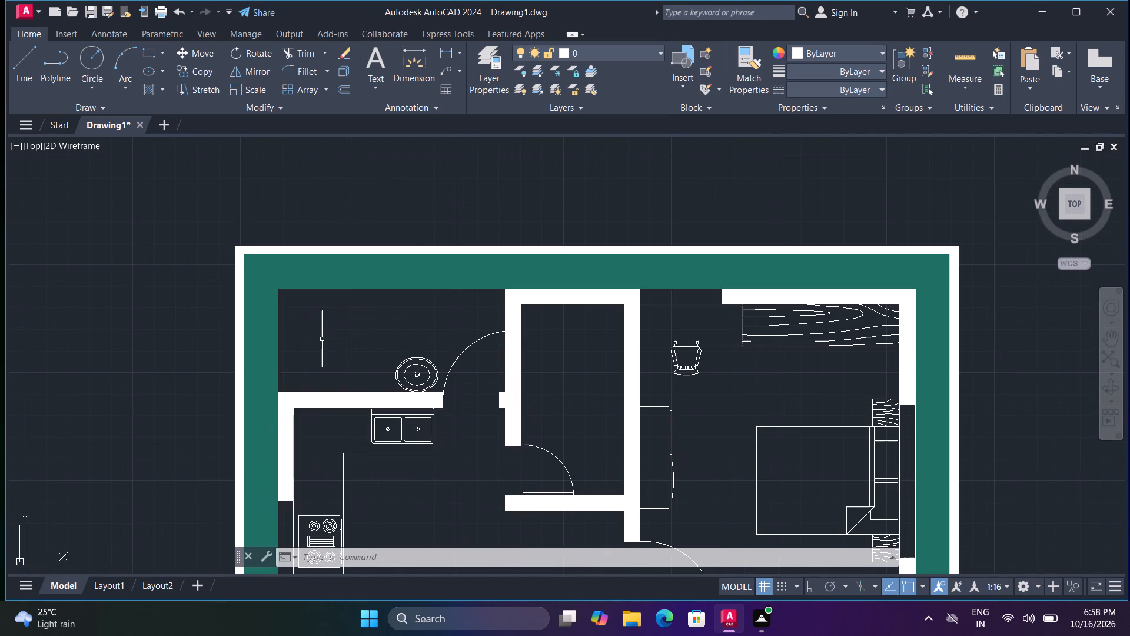
type("l")
key("space")
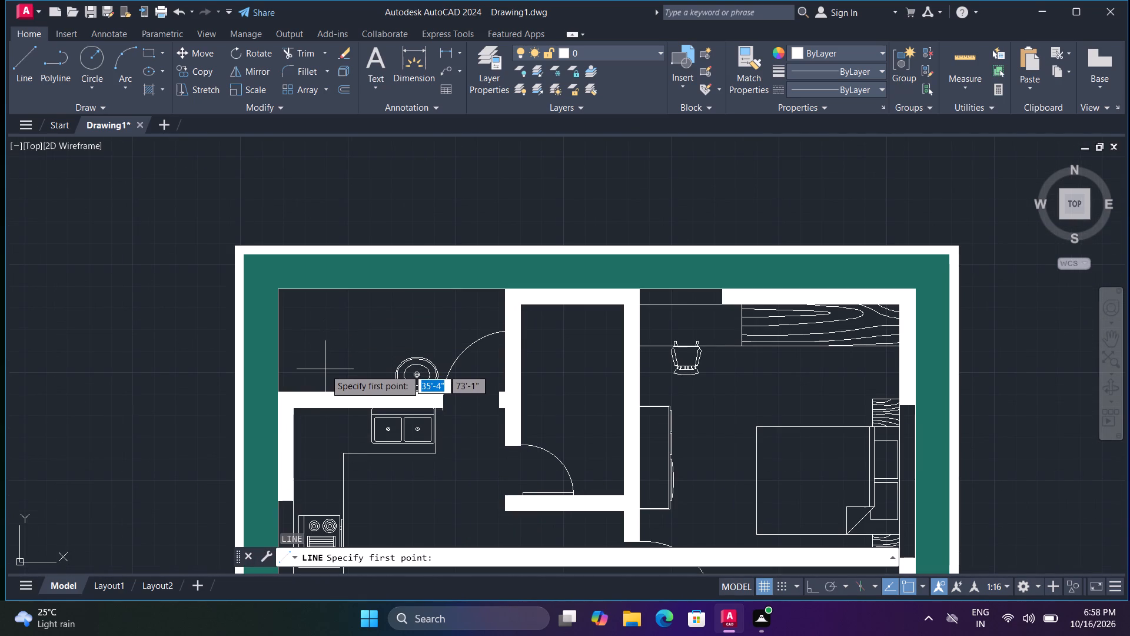
scroll(318, 382, "up", 1)
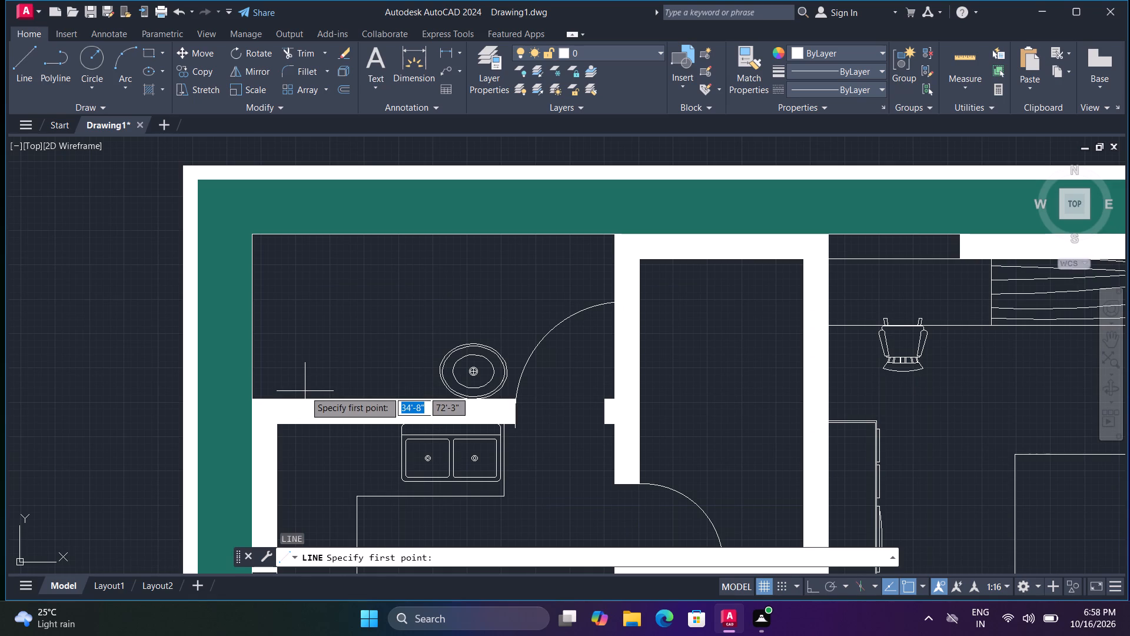
left_click(305, 391)
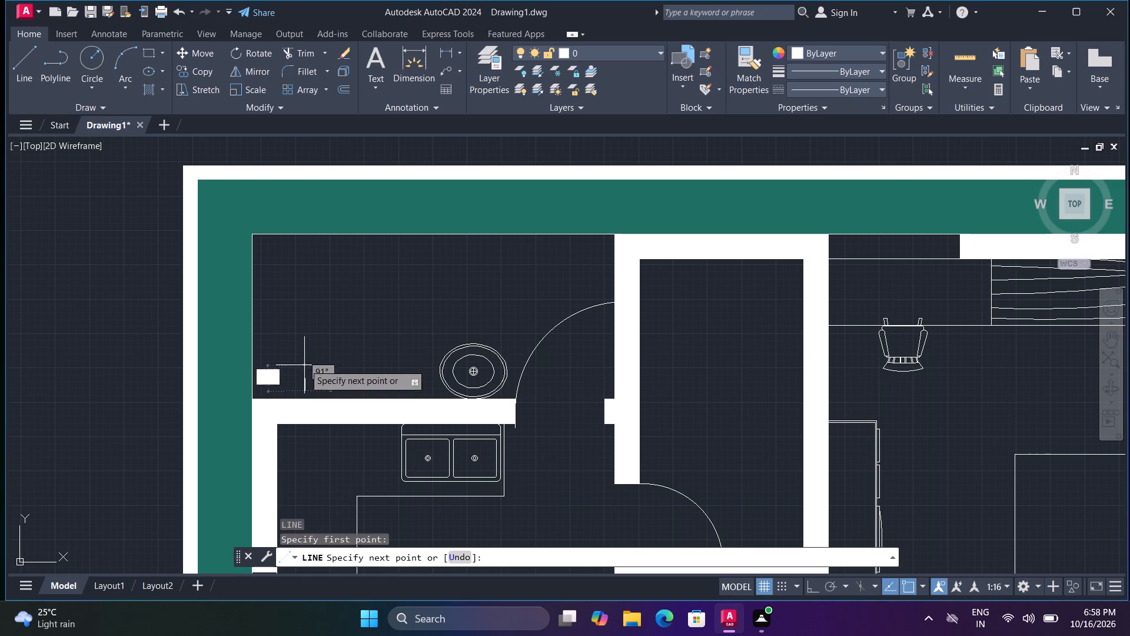
key("F8")
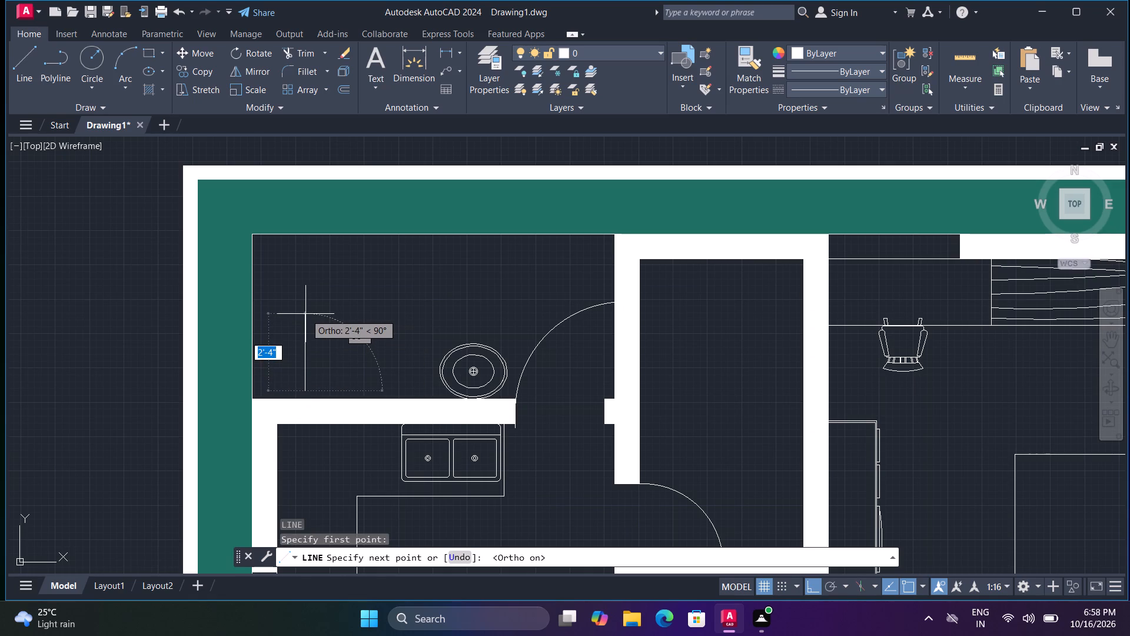
left_click(305, 317)
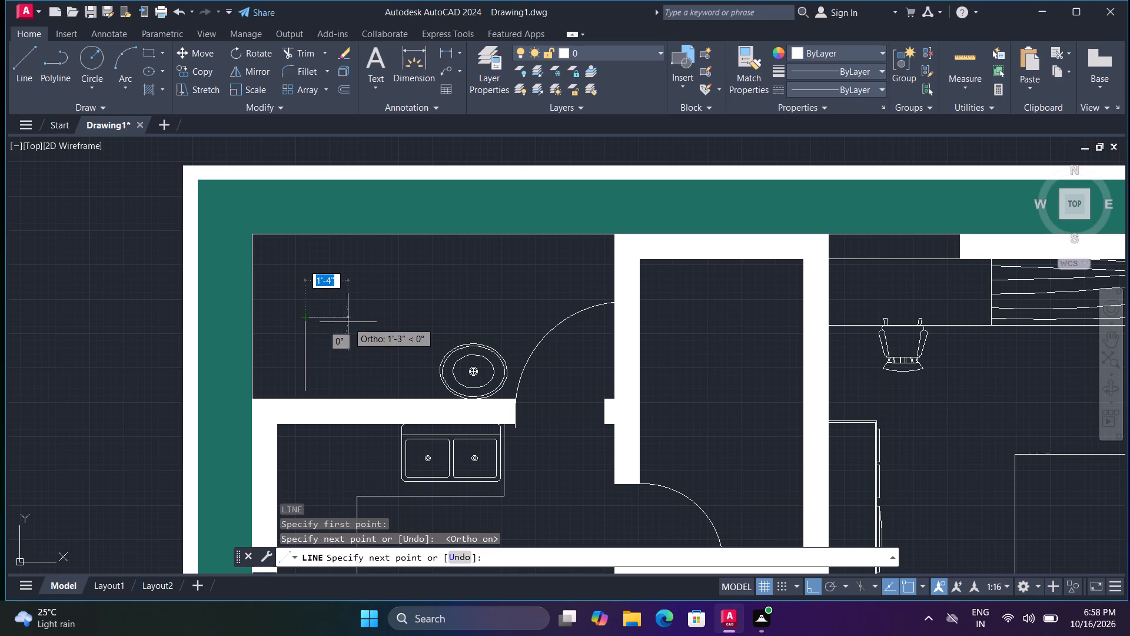
left_click(370, 325)
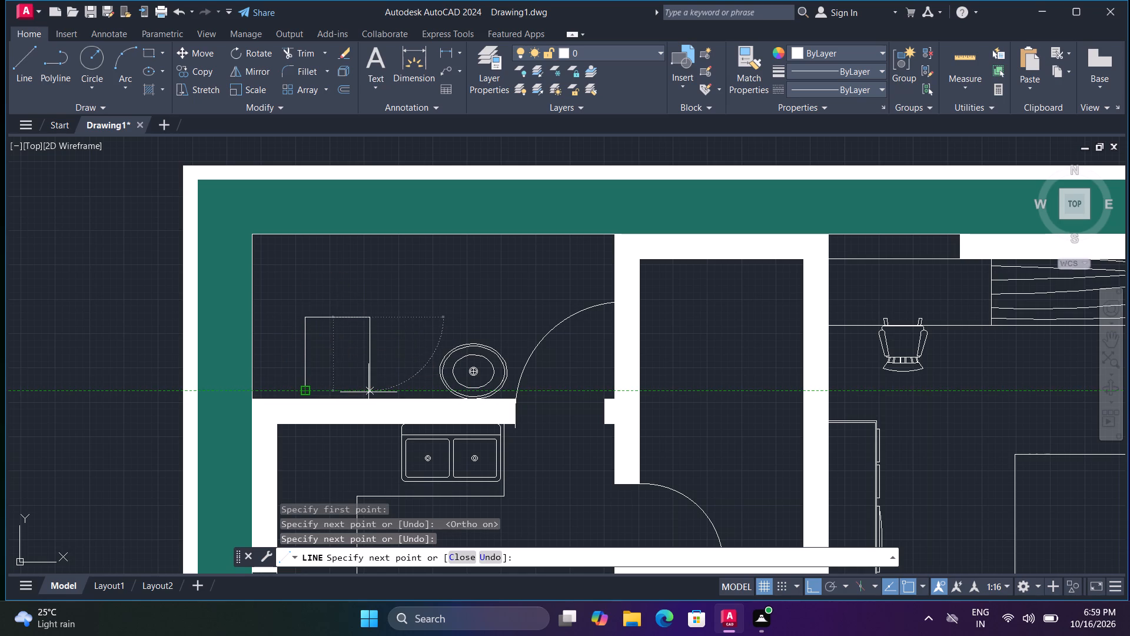
left_click(368, 392)
left_click(305, 396)
key("space")
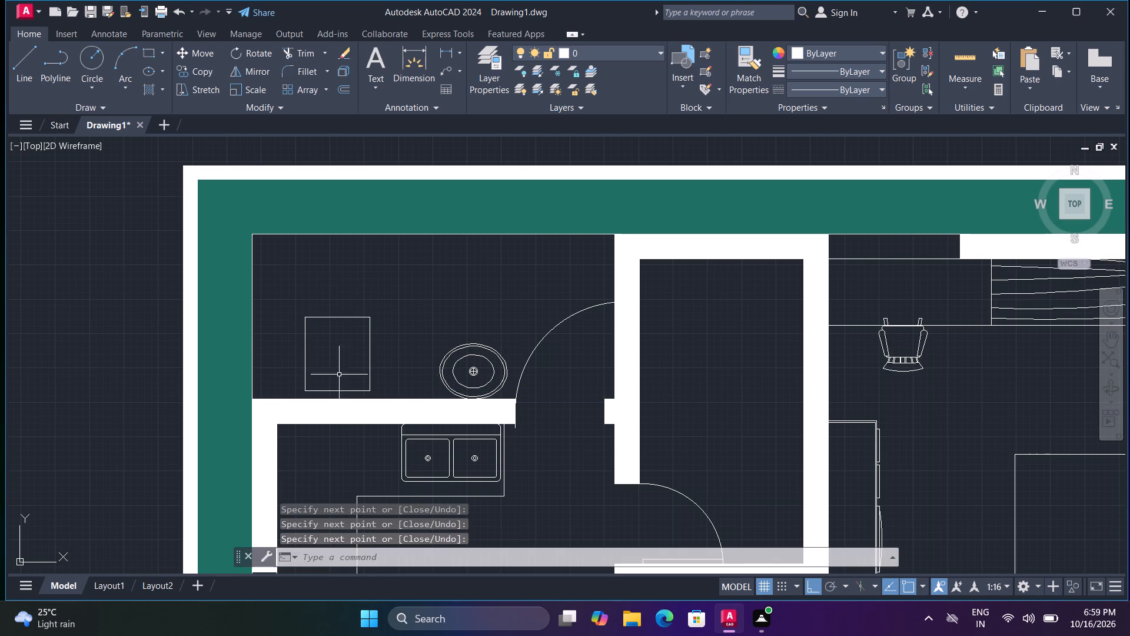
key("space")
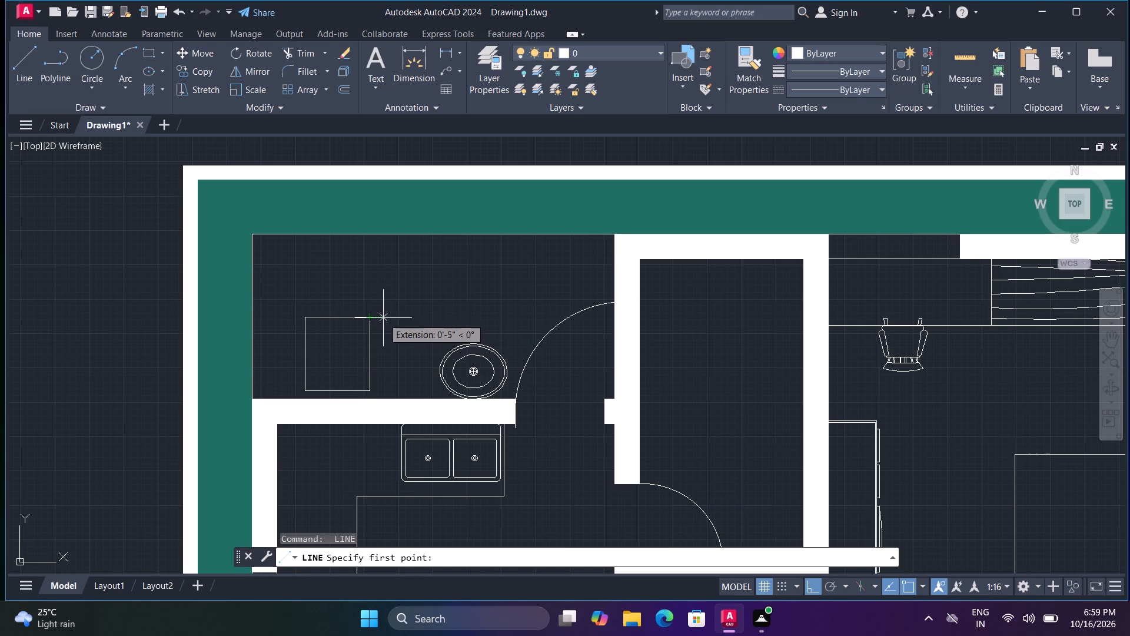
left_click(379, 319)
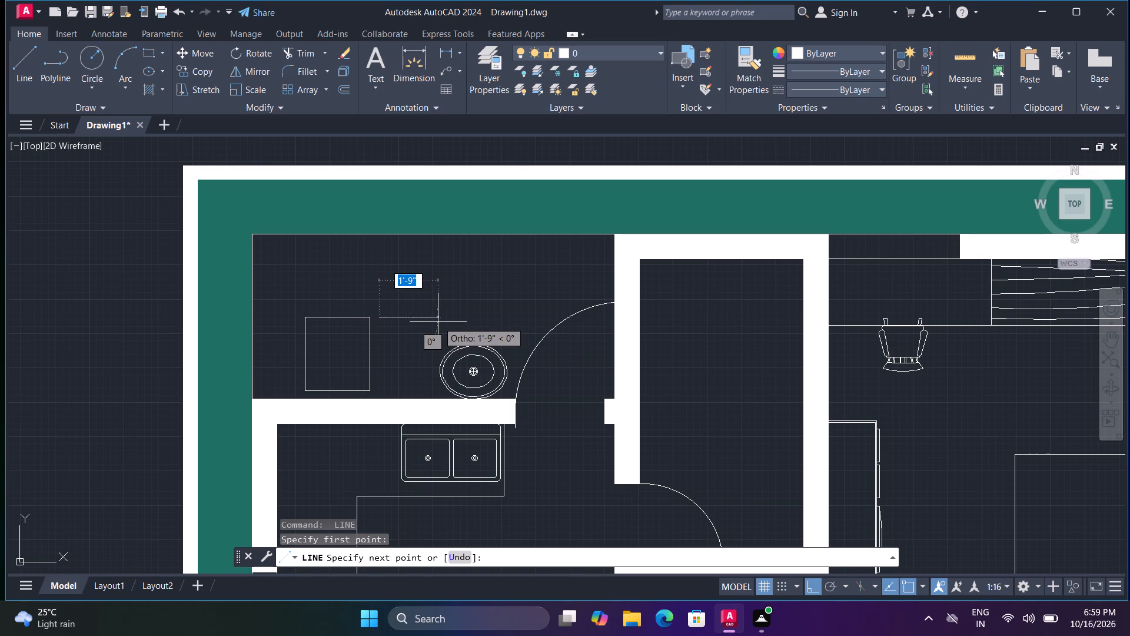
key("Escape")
Move the new rectangle 1'-0" west, using its southeast corner as base point and its south side's midpoint as destination.
left_click(290, 308)
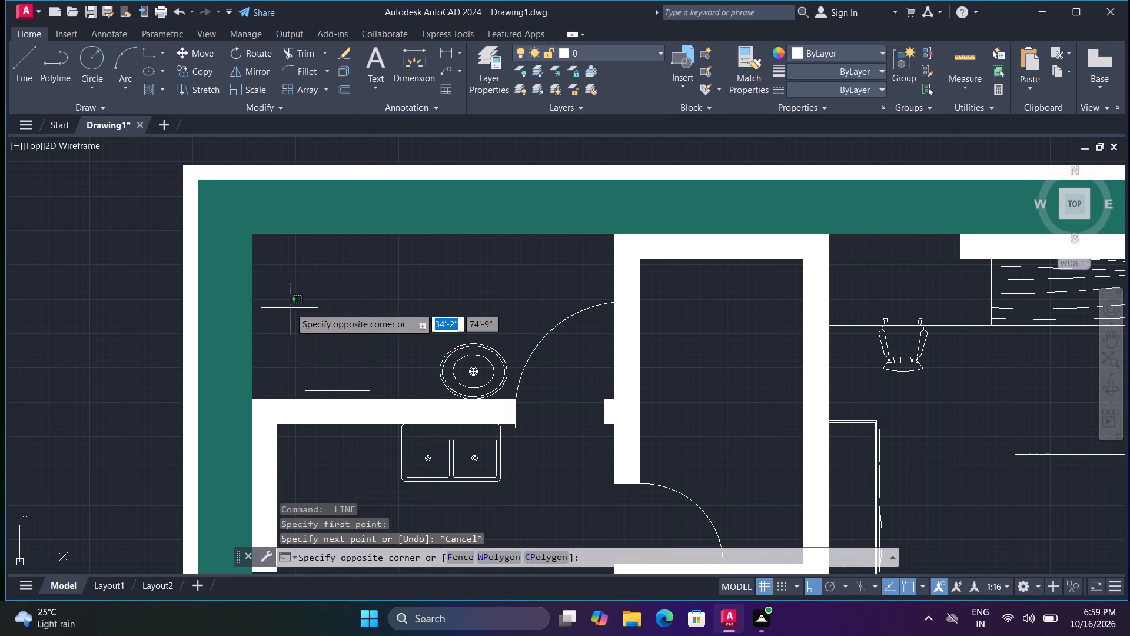
left_click(387, 395)
key("m")
key("space")
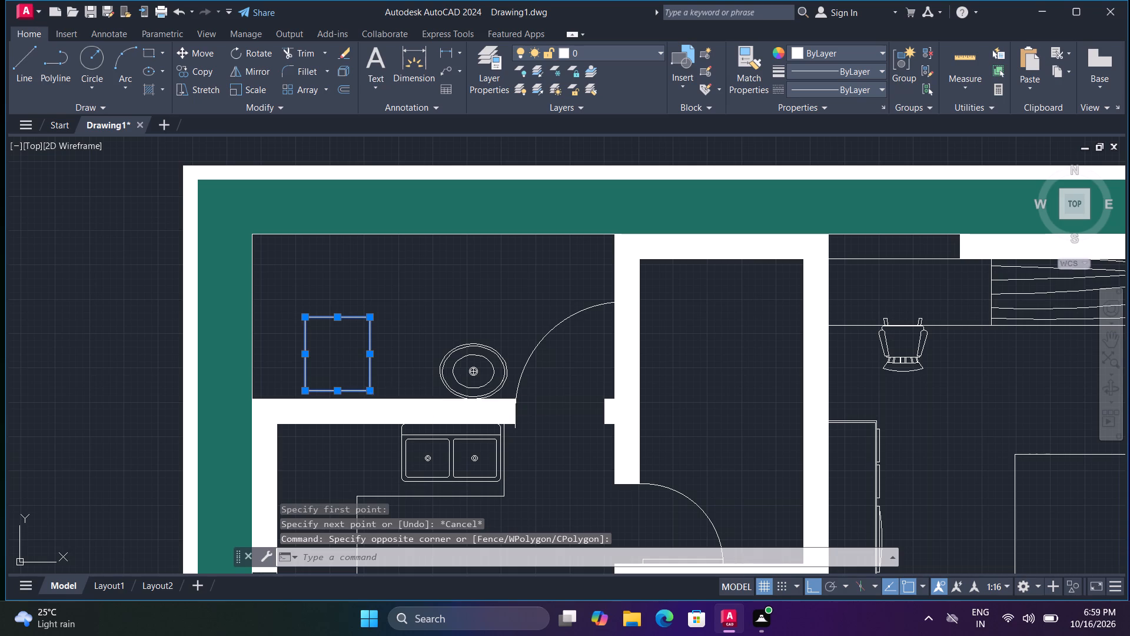
left_click(371, 390)
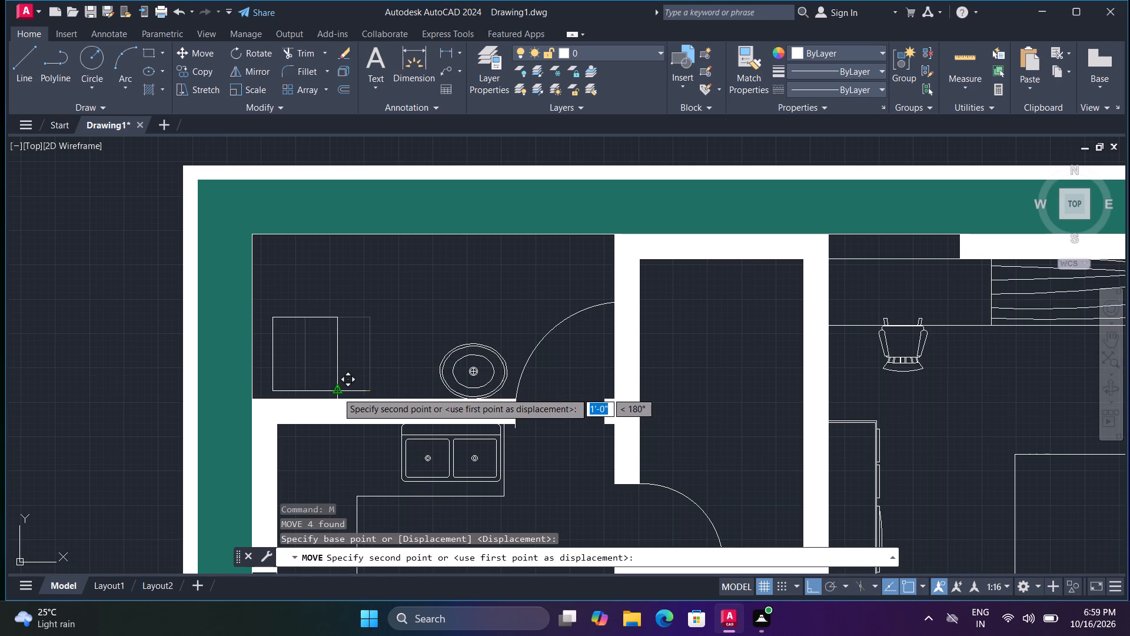
left_click(336, 389)
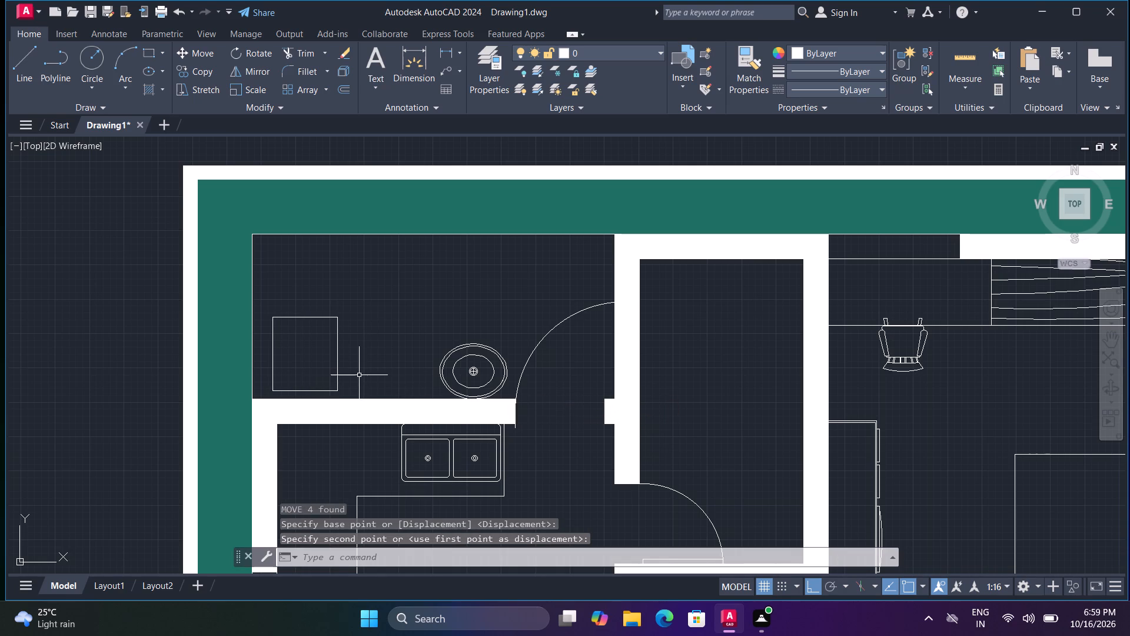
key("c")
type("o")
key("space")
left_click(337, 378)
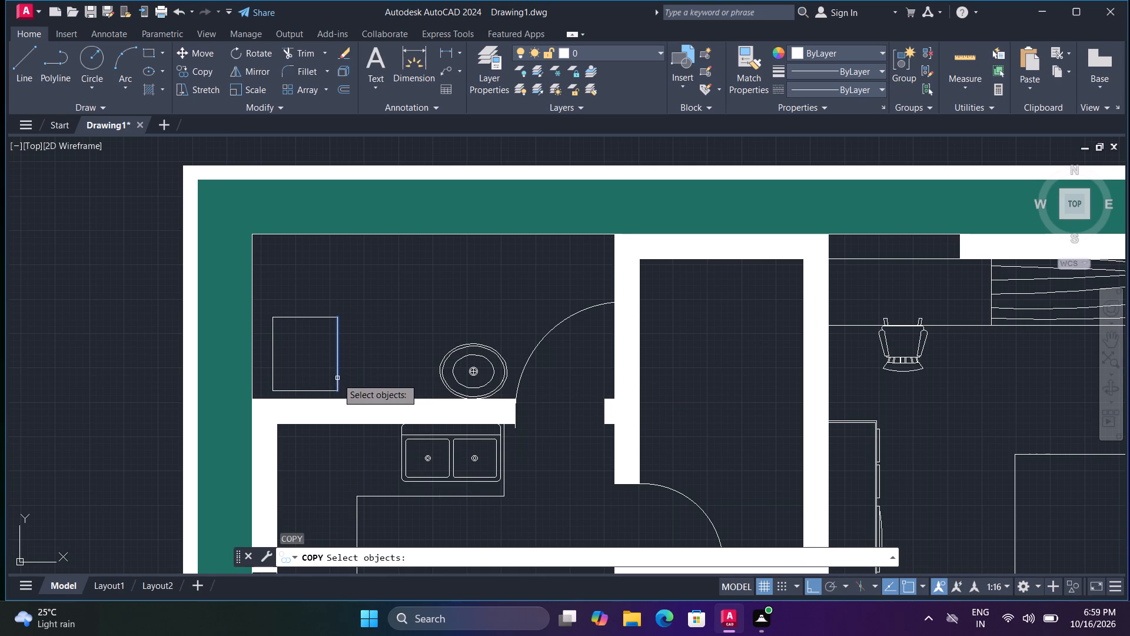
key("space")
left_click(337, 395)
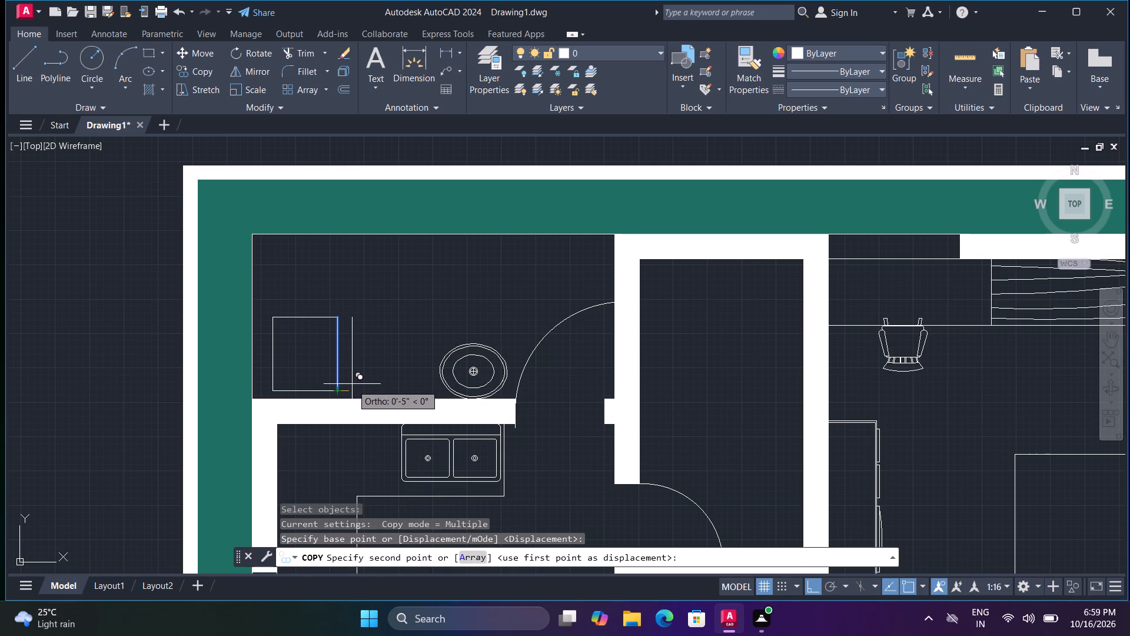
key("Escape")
Copy the whole rectangle about 2'-1" east, leaving a narrow gap between the two appliance outlines.
left_click(264, 315)
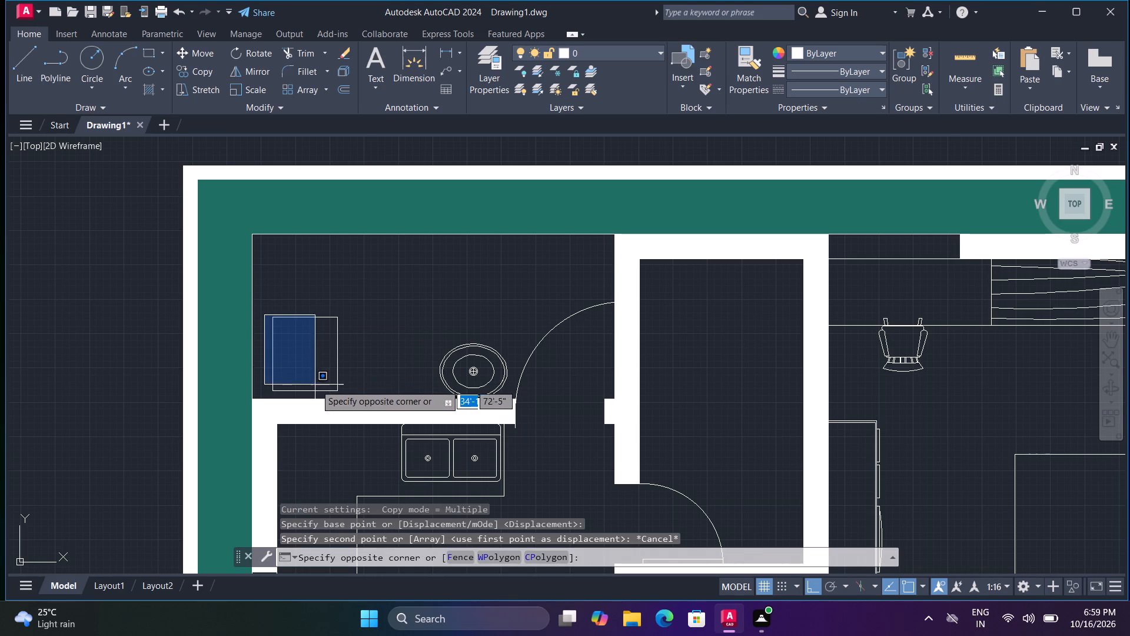
left_click(348, 395)
key("c")
type("o")
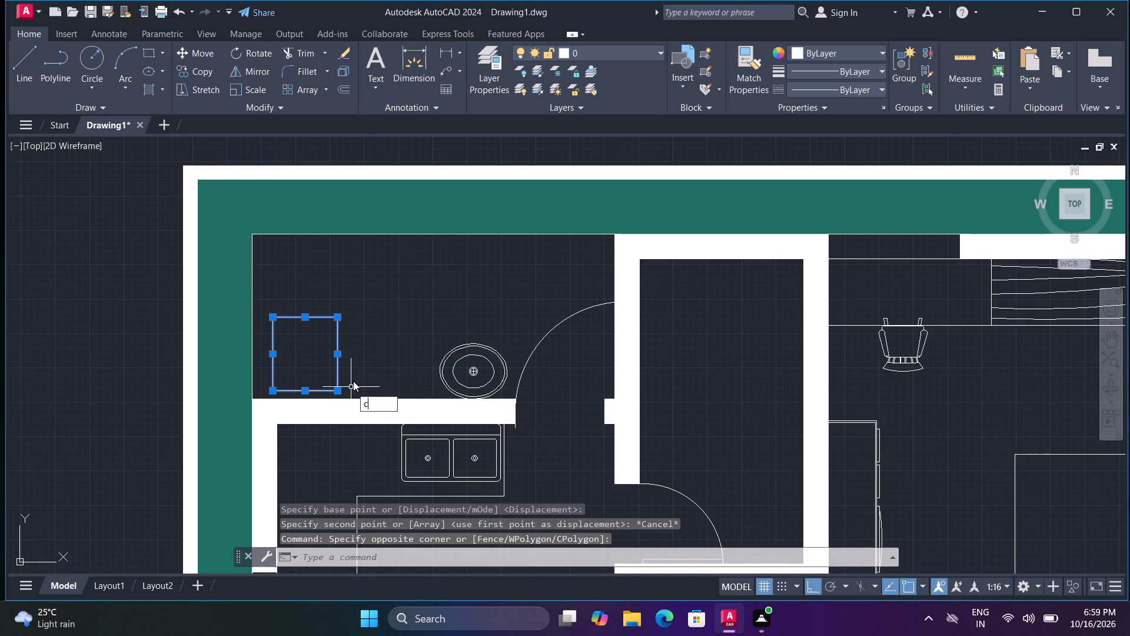
key("space")
left_click(335, 393)
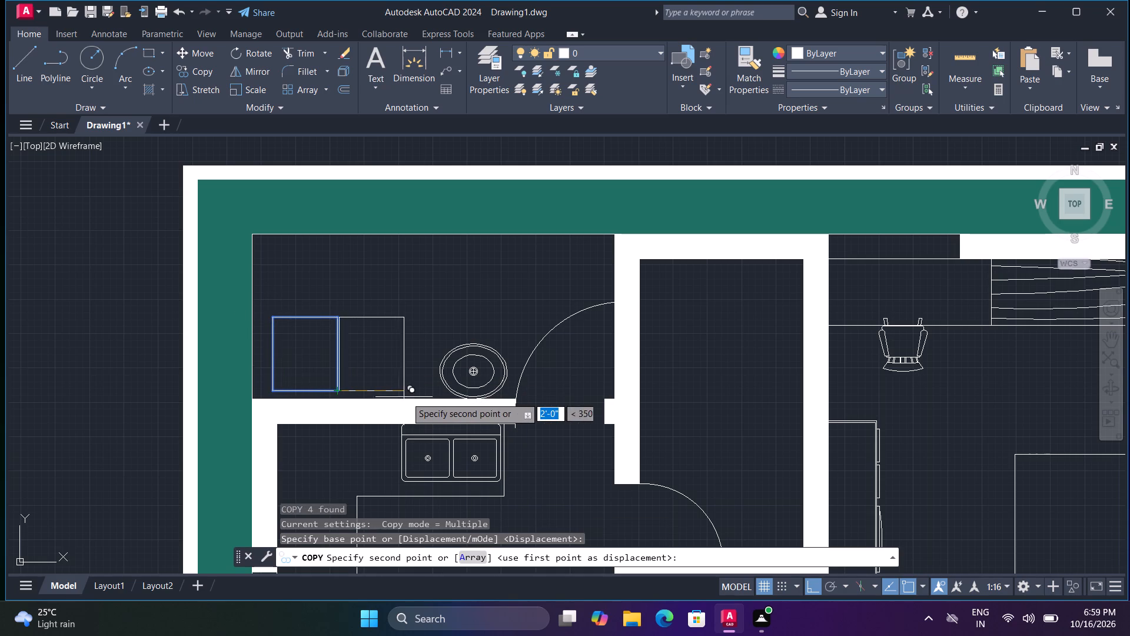
scroll(404, 403, "up", 1)
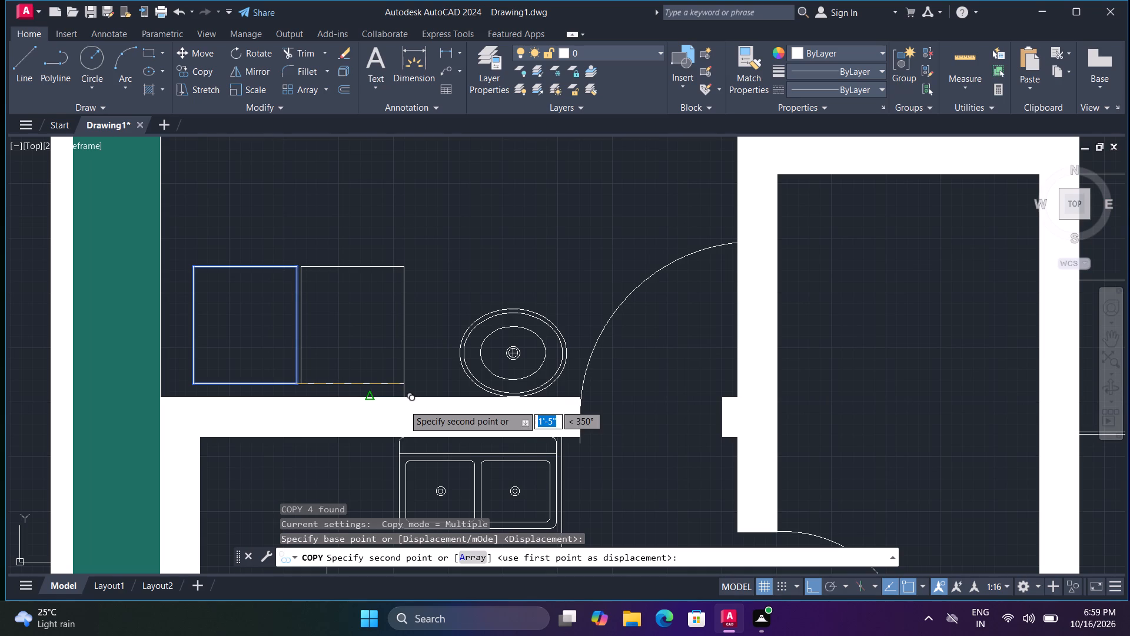
left_click(404, 375)
key("Escape")
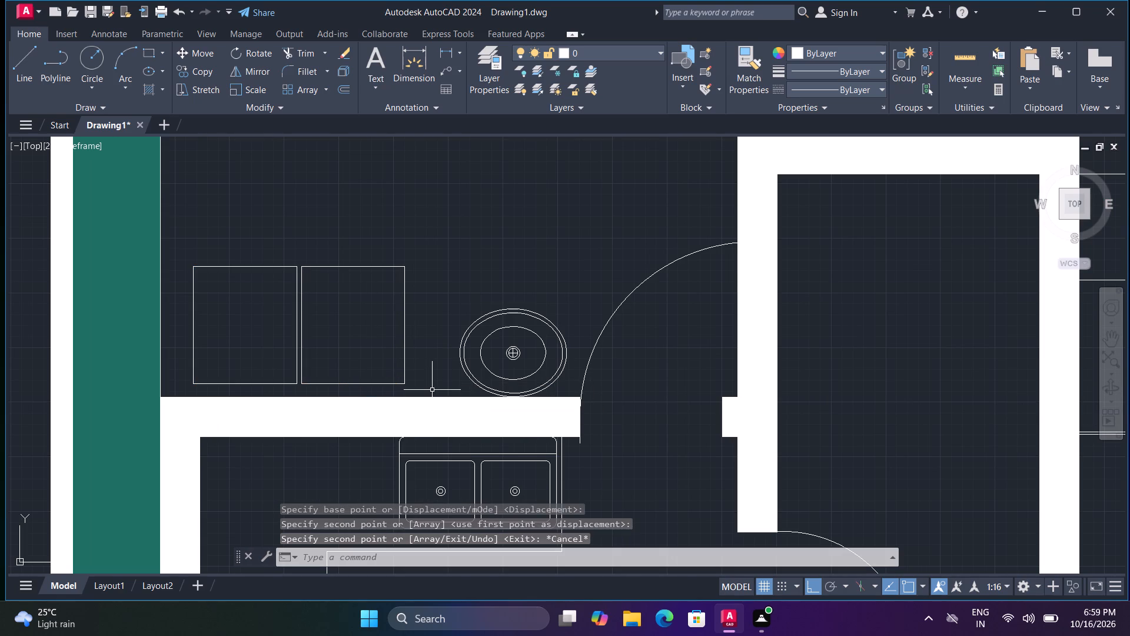
Draw a circle of about 10" radius centred in the eastern appliance rectangle.
key("c")
key("space")
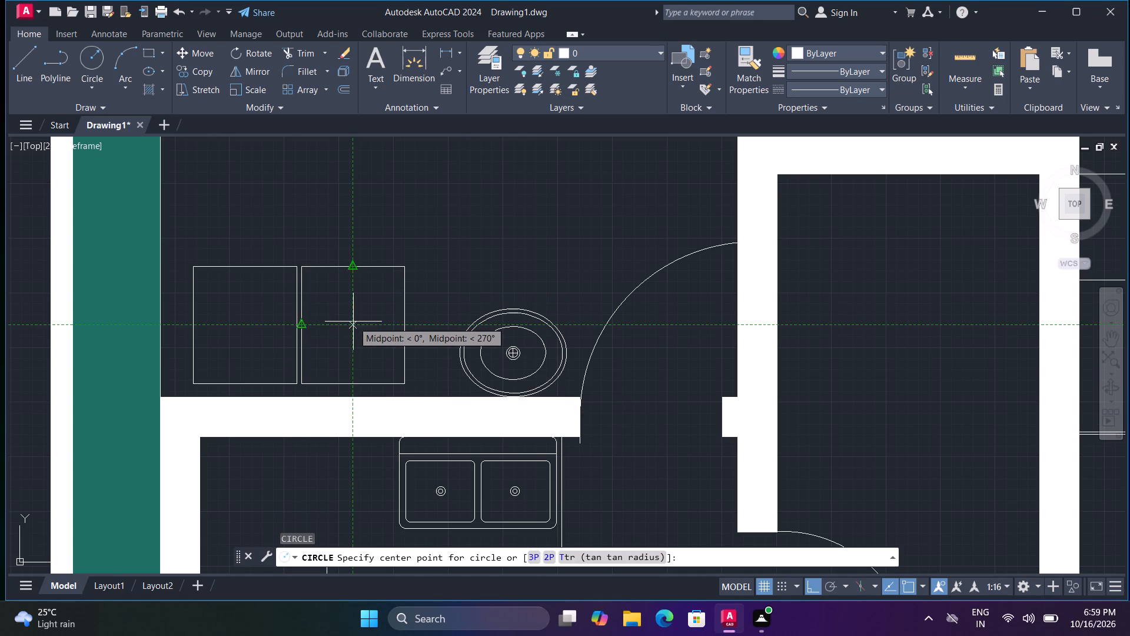
left_click(352, 326)
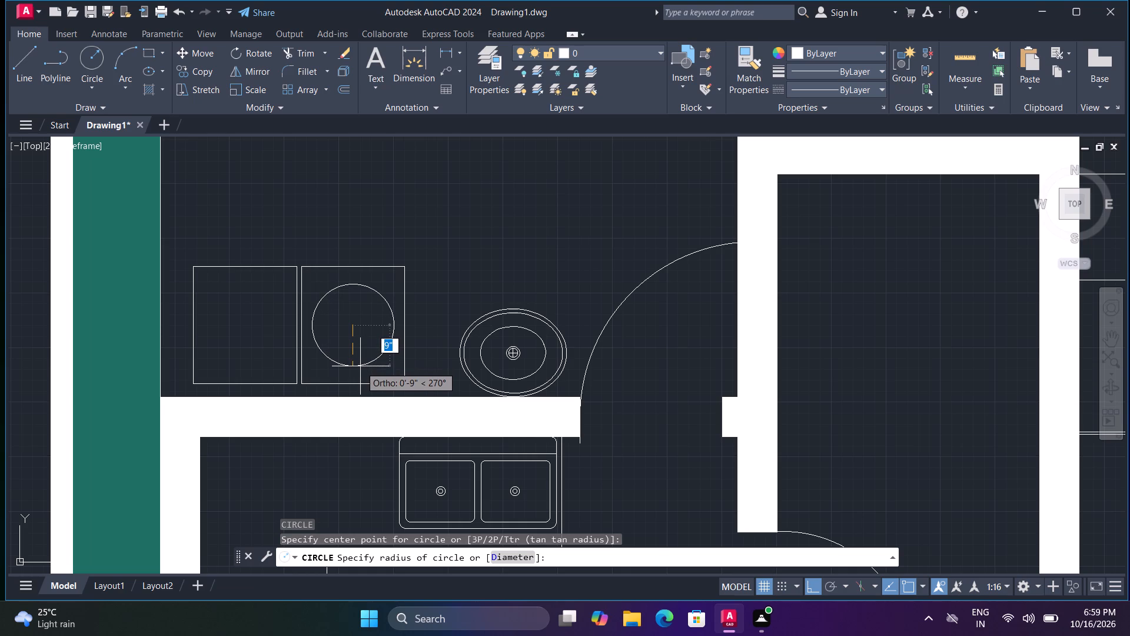
left_click(361, 369)
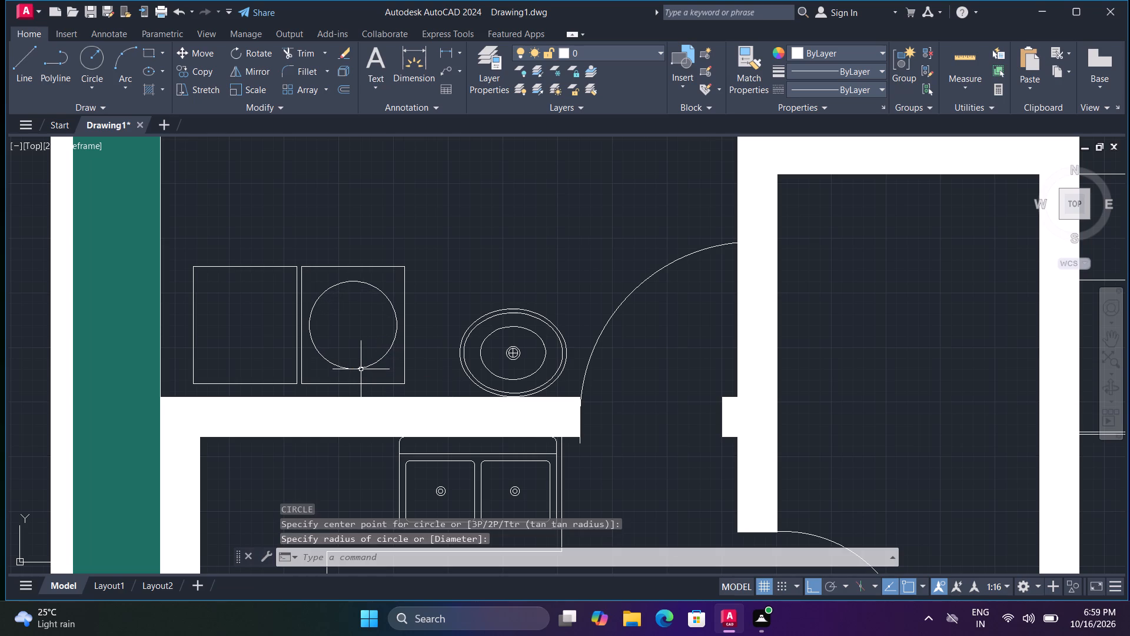
Copy the 10" radius circle from the eastern appliance rectangle to the centre of the western one, with Ortho on.
key("c")
type("o")
key("space")
left_click(361, 369)
key("space")
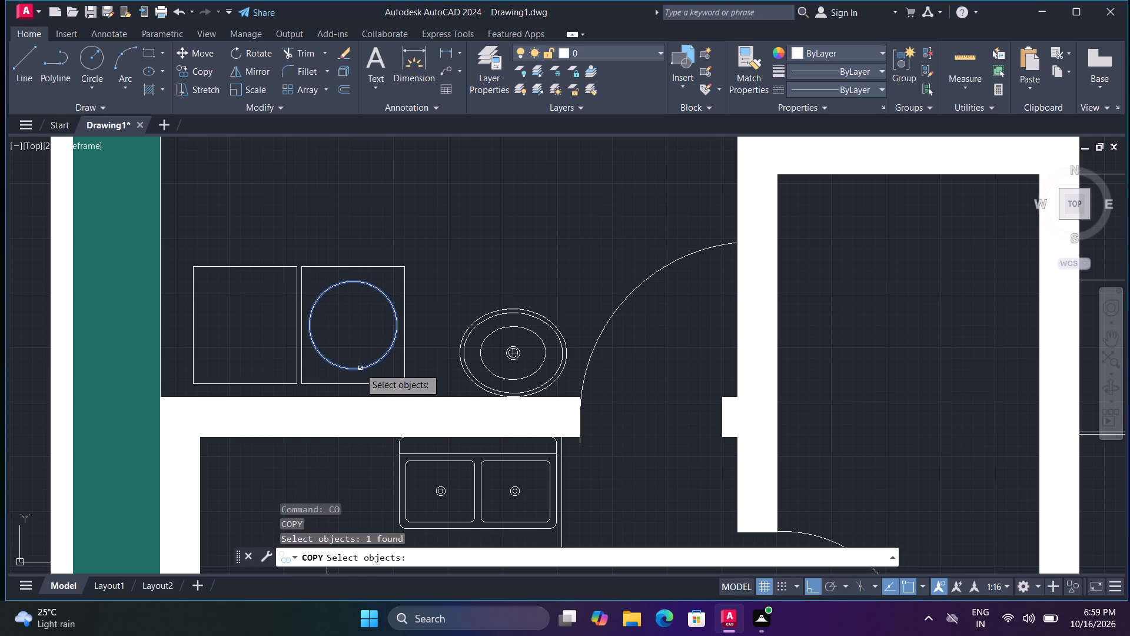
left_click(354, 324)
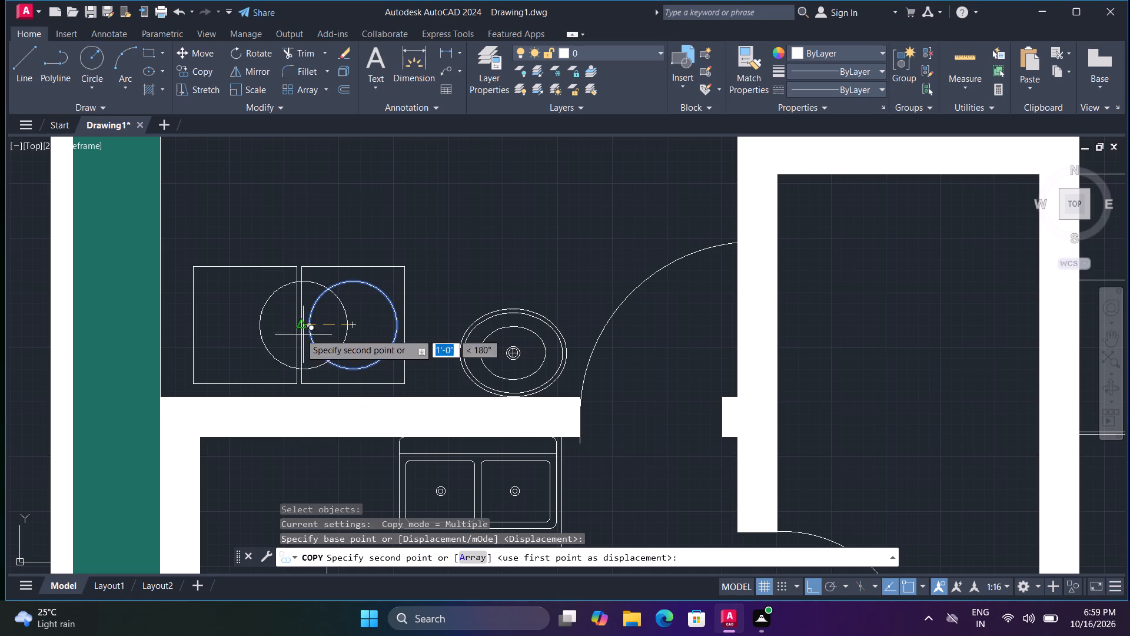
left_click(244, 329)
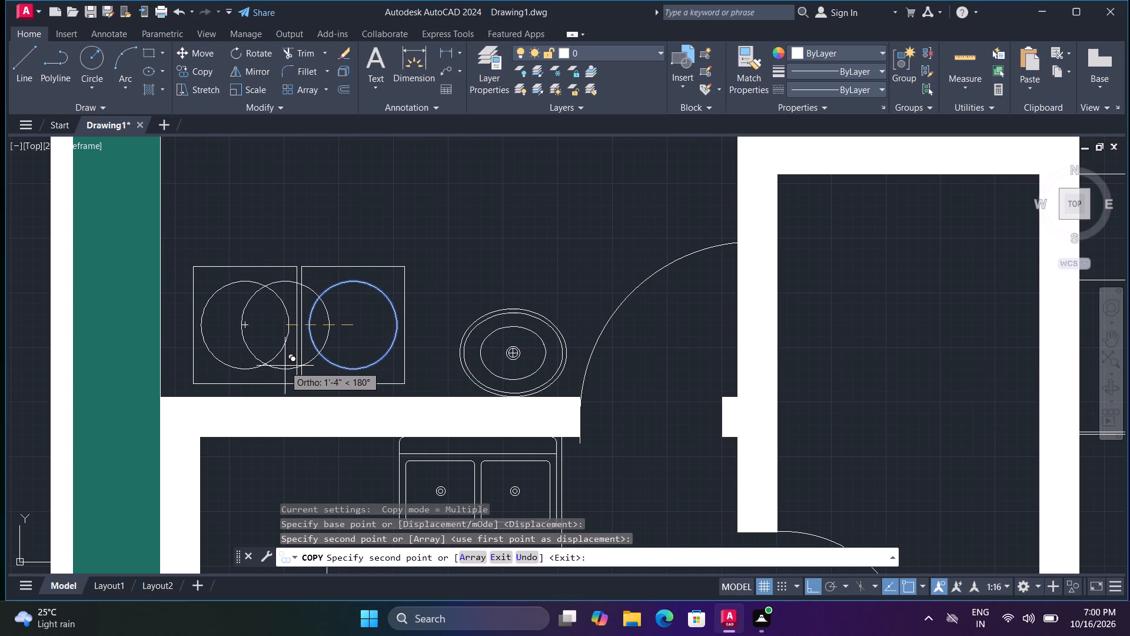
key("Escape")
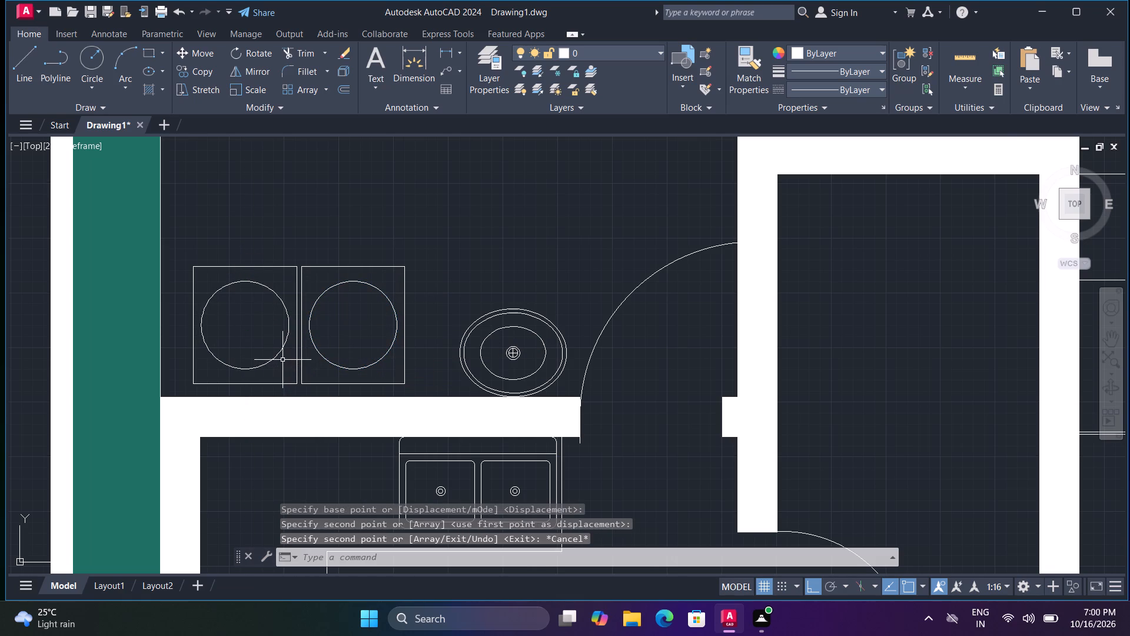
With Ortho off, draw three separate slanted lines as glass marks inside the eastern appliance's circle.
scroll(282, 360, "up", 1)
type("l")
key("space")
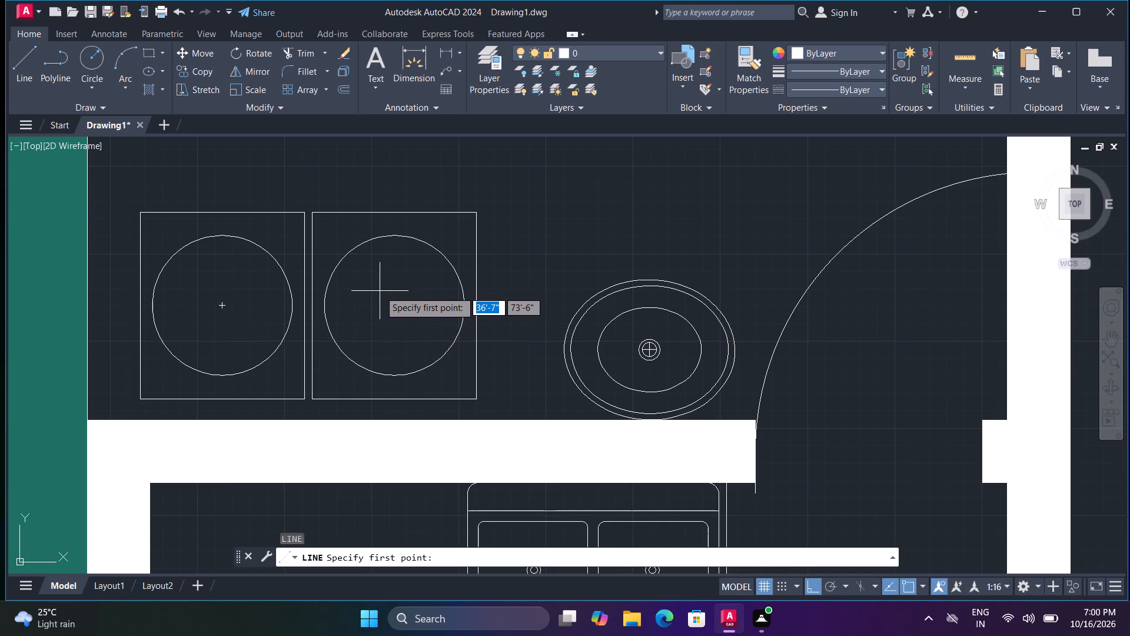
key("F8")
left_click(394, 267)
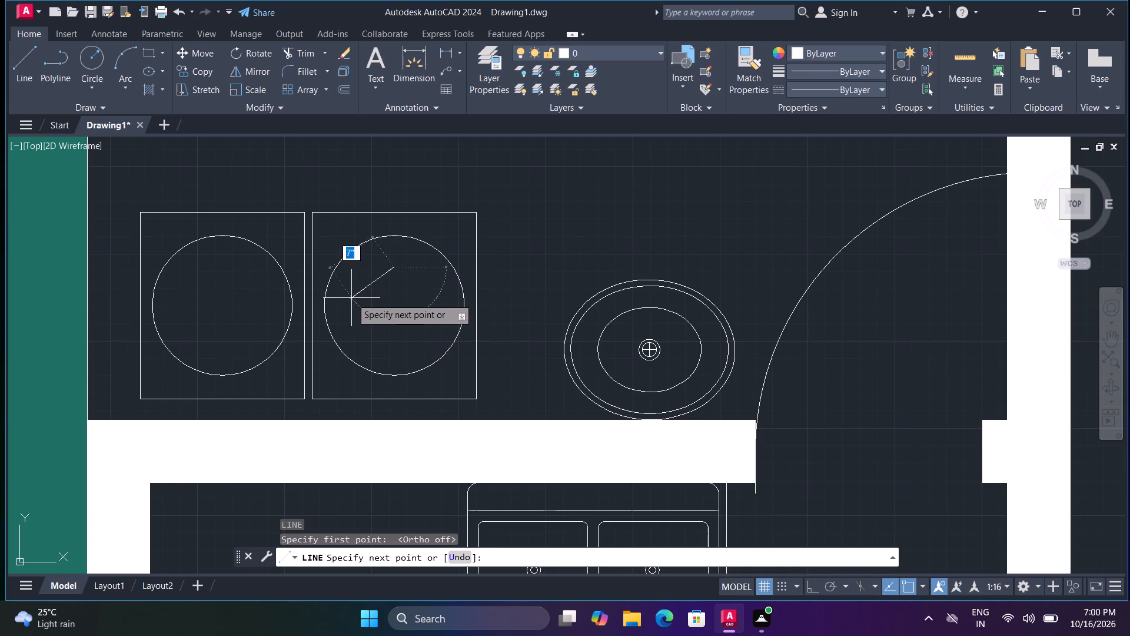
left_click(351, 298)
key("space")
key("space")
left_click(428, 274)
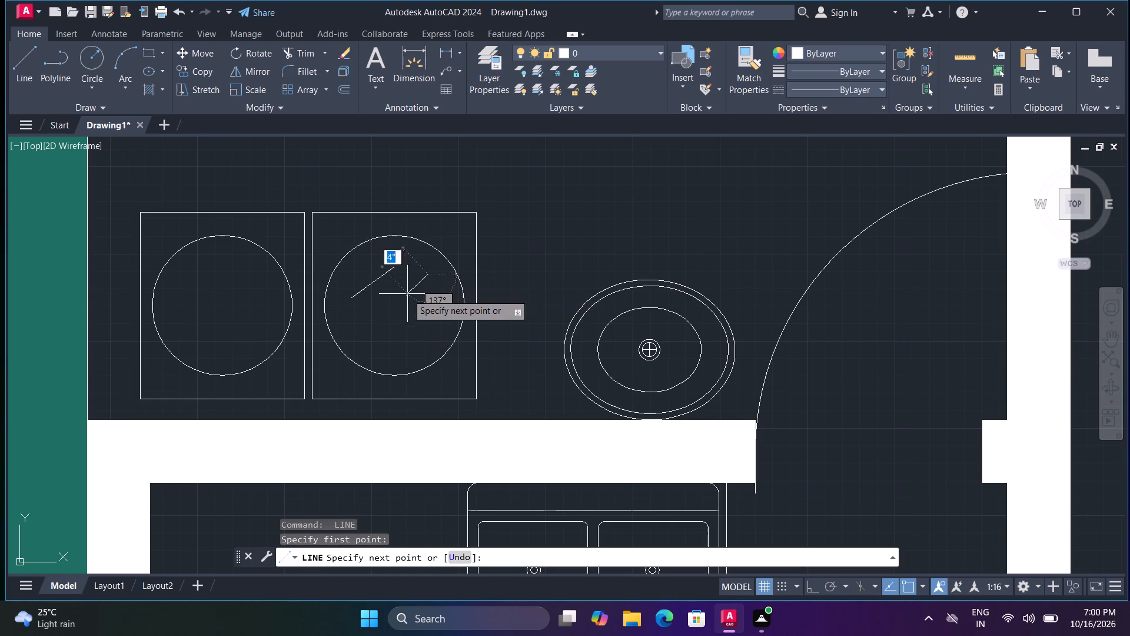
left_click(375, 313)
key("space")
key("space")
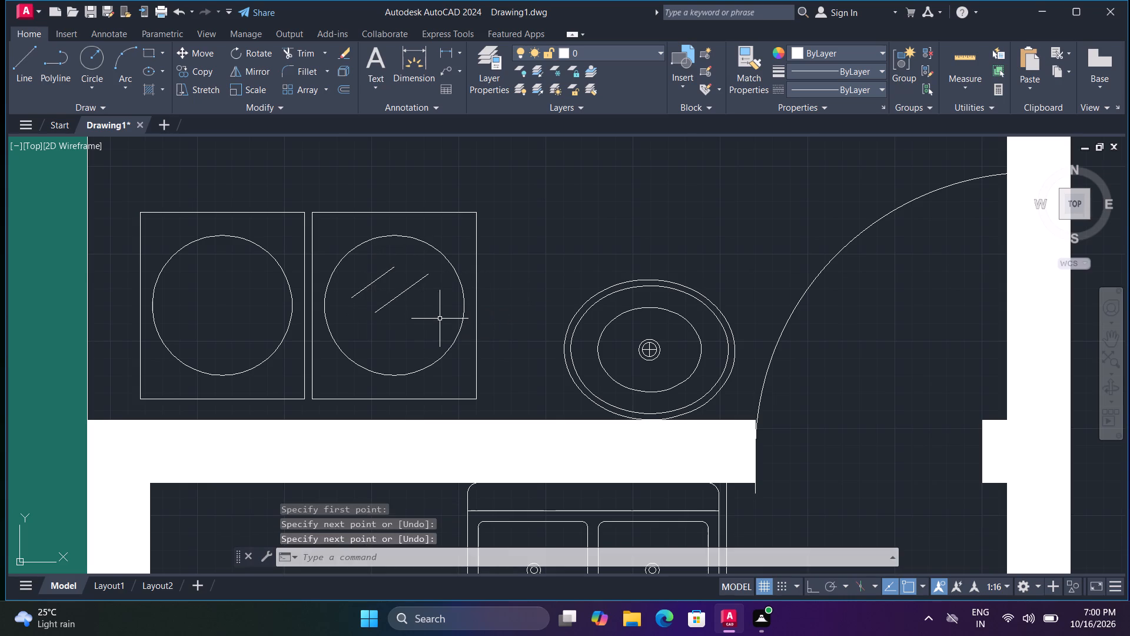
left_click(450, 310)
left_click(365, 347)
key("space")
Draw three separate slanted lines as glass marks inside the western appliance's circle.
key("space")
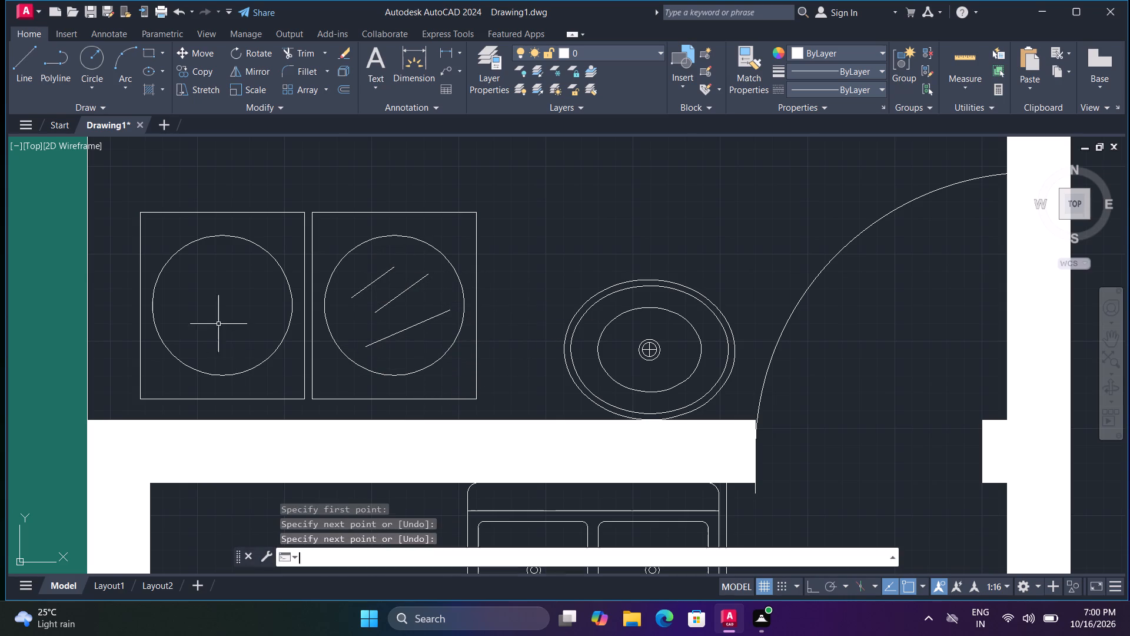
left_click(202, 267)
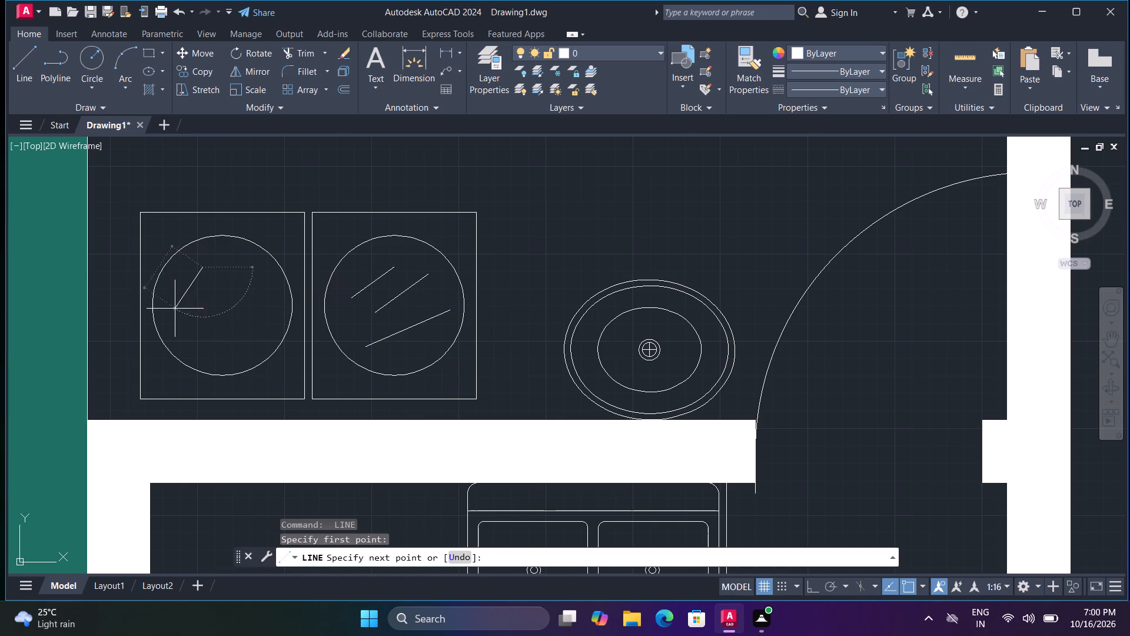
left_click(175, 309)
key("space")
key("space")
left_click(241, 267)
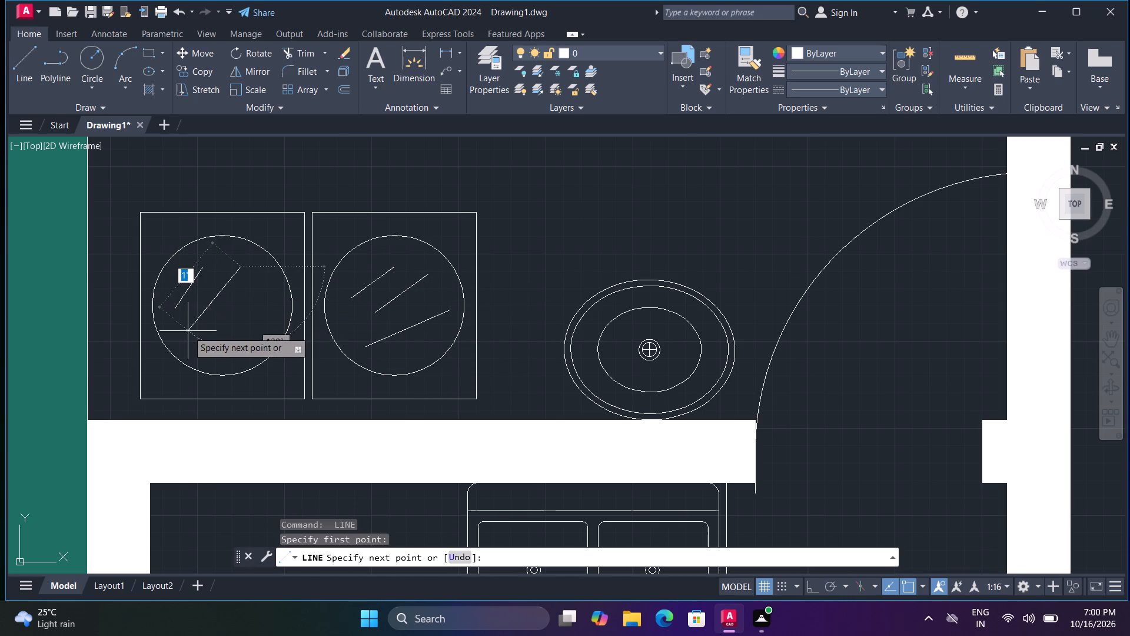
left_click(188, 331)
key("space")
key("space")
left_click(271, 304)
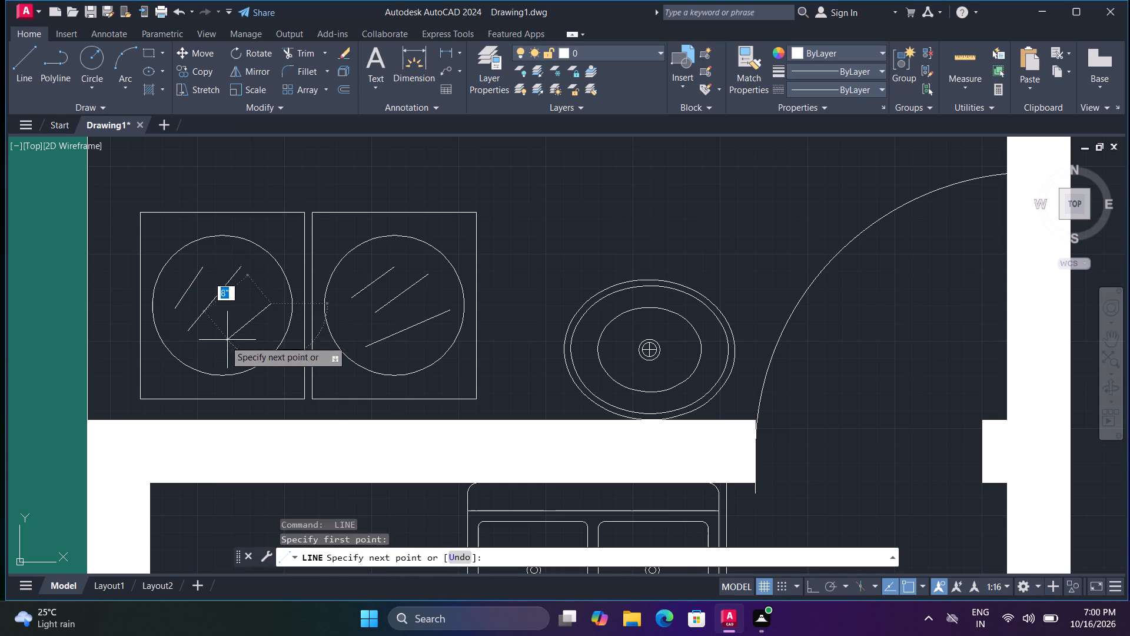
left_click(205, 342)
key("space")
Extend the east and west sides of both appliance rectangles south to the wall.
scroll(254, 355, "down", 1)
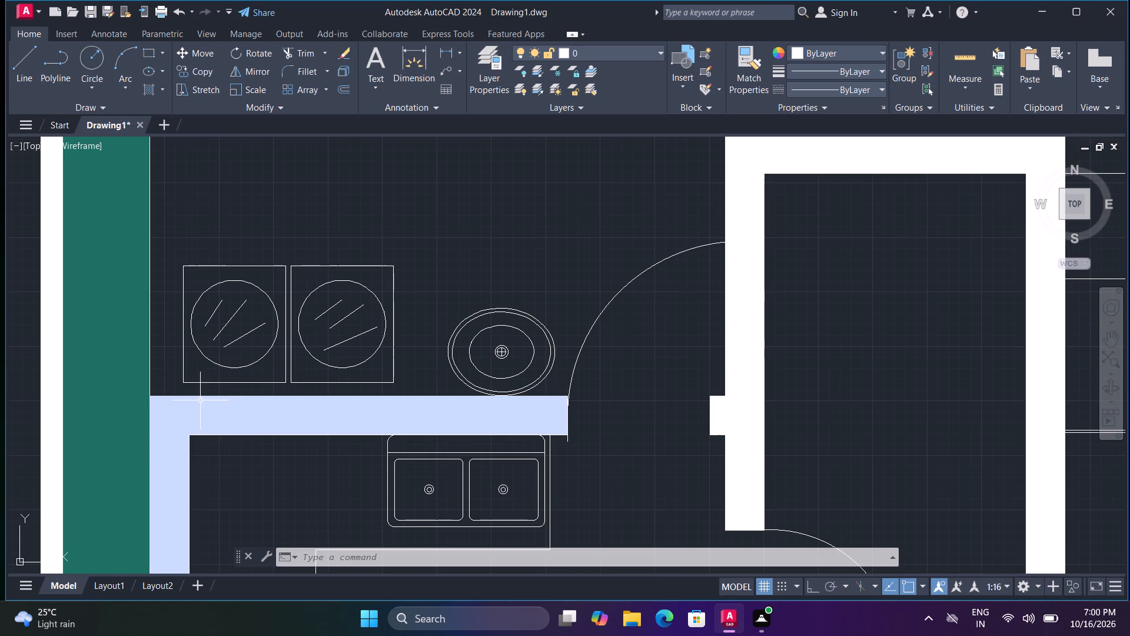
key("e")
key("x")
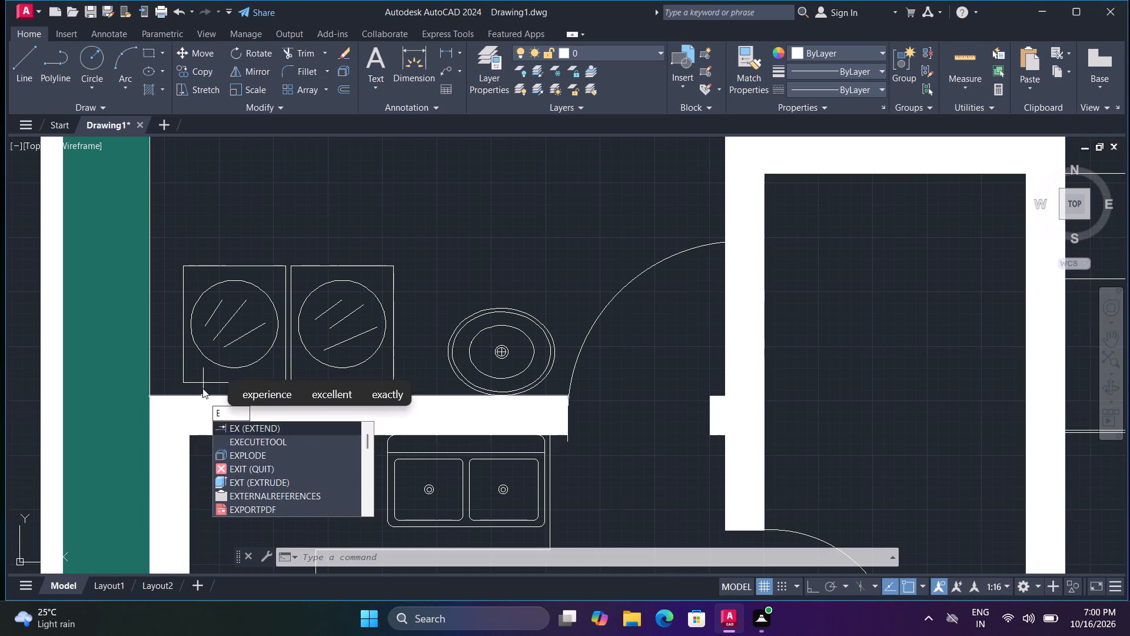
key("space")
left_click(184, 359)
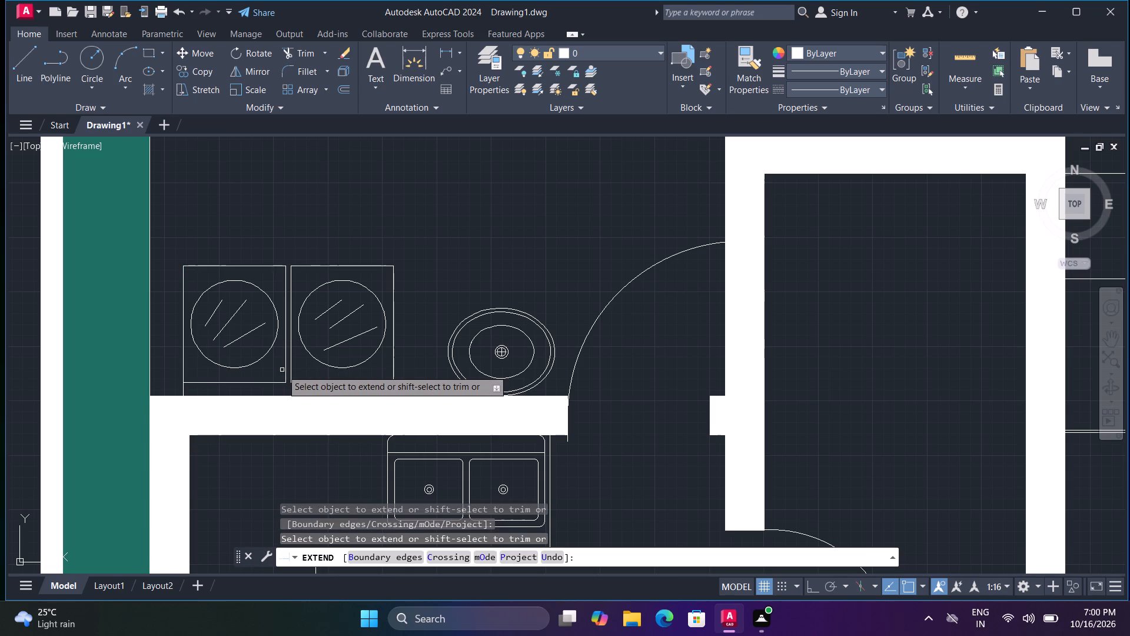
left_click(284, 372)
left_click(290, 373)
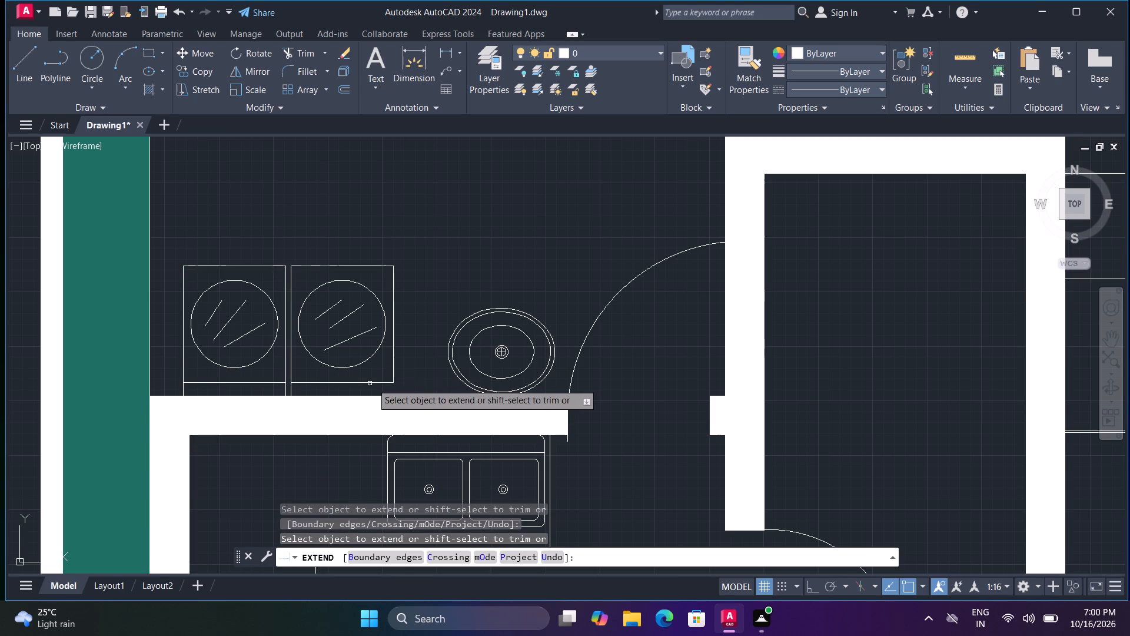
left_click(393, 362)
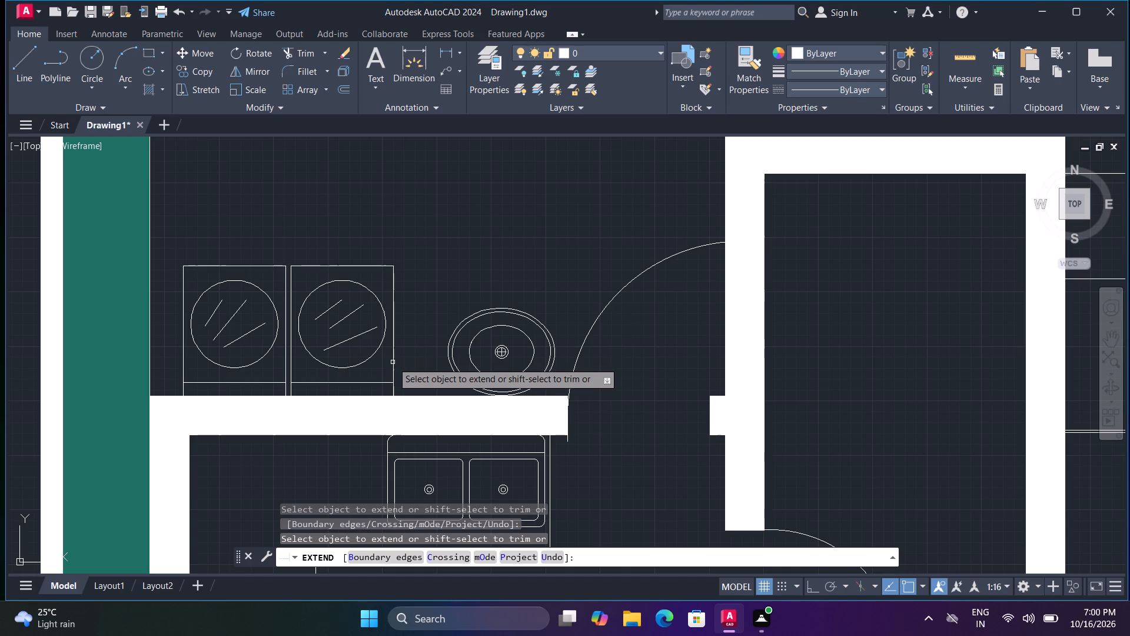
key("Escape")
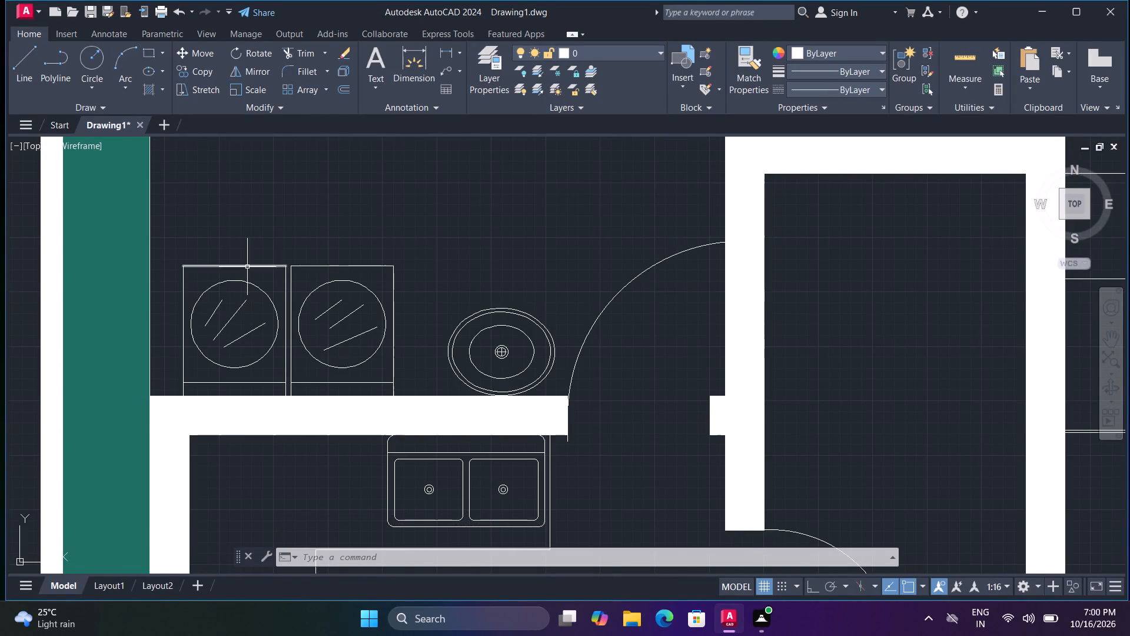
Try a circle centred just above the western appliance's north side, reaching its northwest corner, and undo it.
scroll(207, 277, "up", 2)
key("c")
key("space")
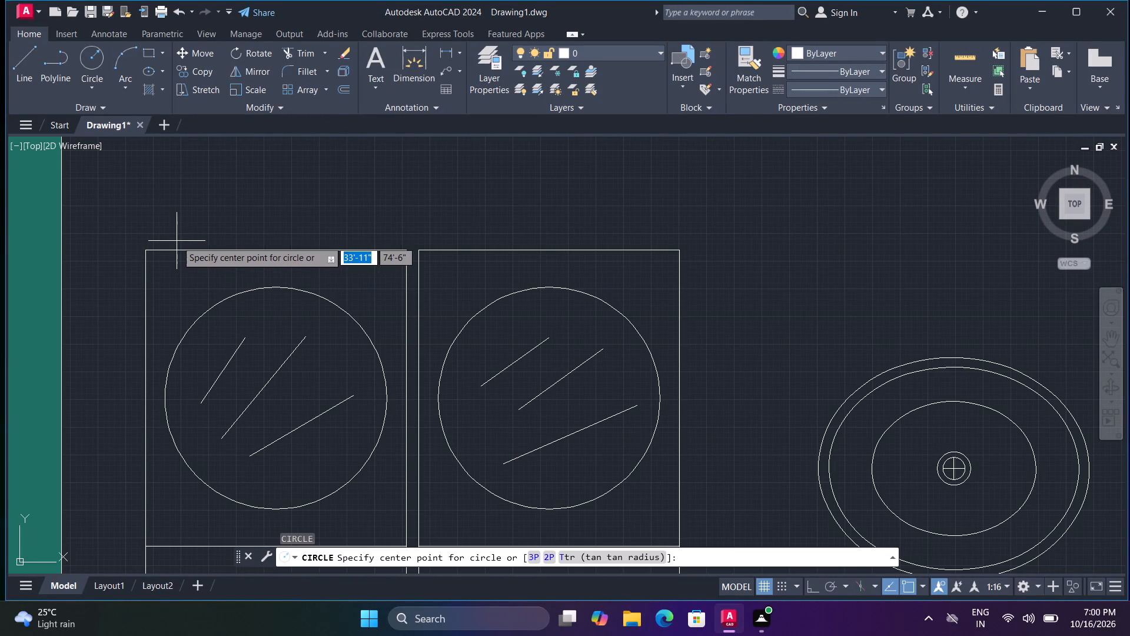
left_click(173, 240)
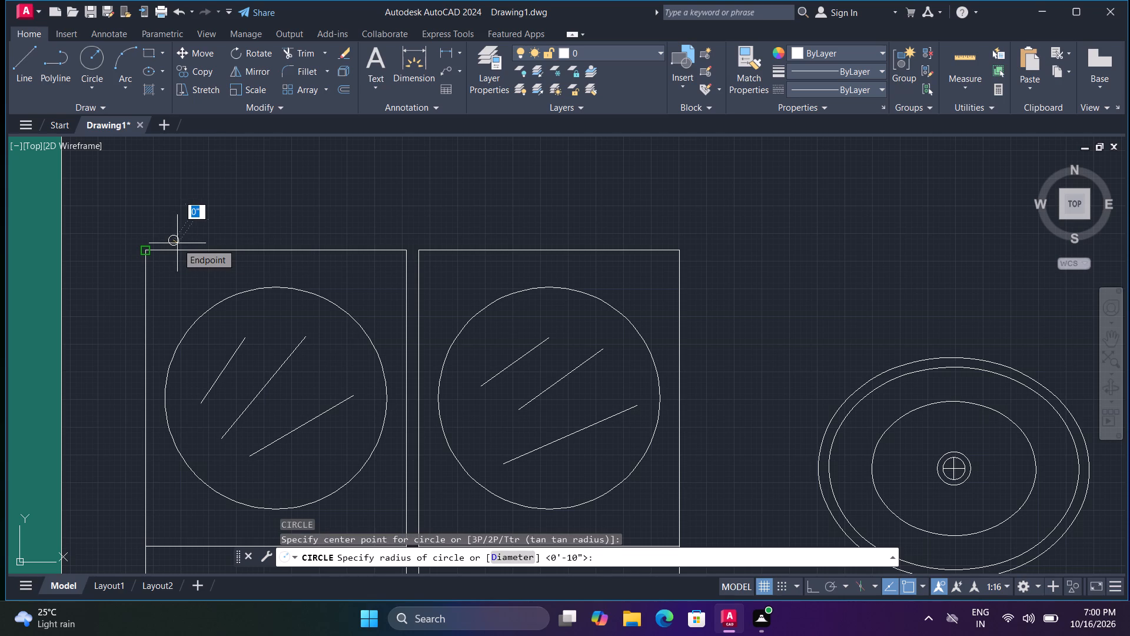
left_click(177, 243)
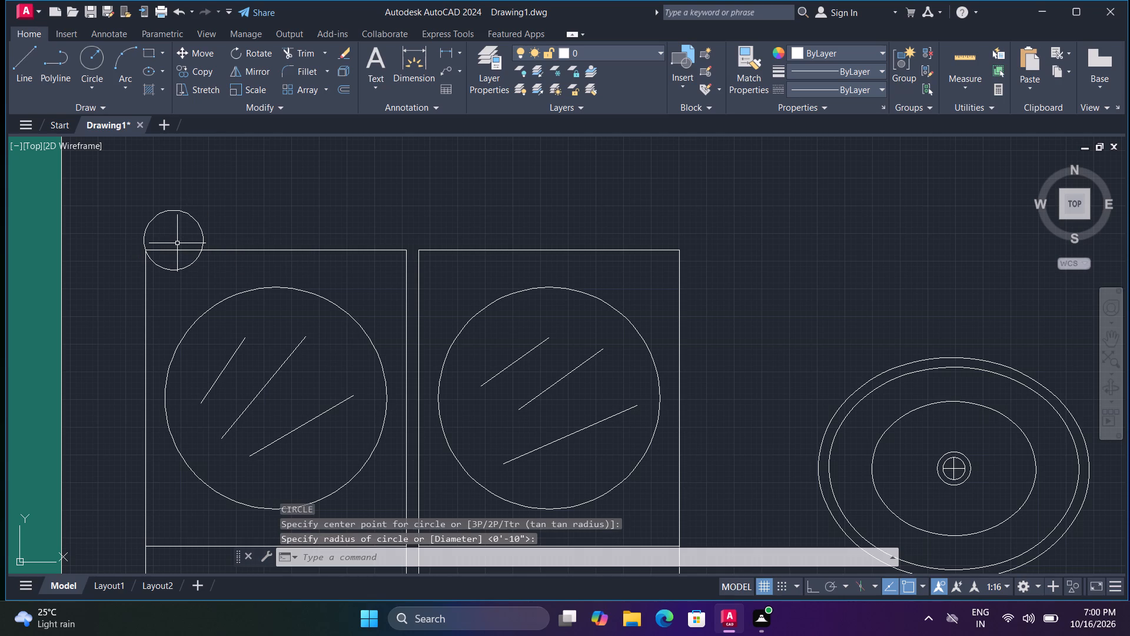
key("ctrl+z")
Draw a very small circle just north of the western appliance's north side, near its northwest corner.
key("c")
key("space")
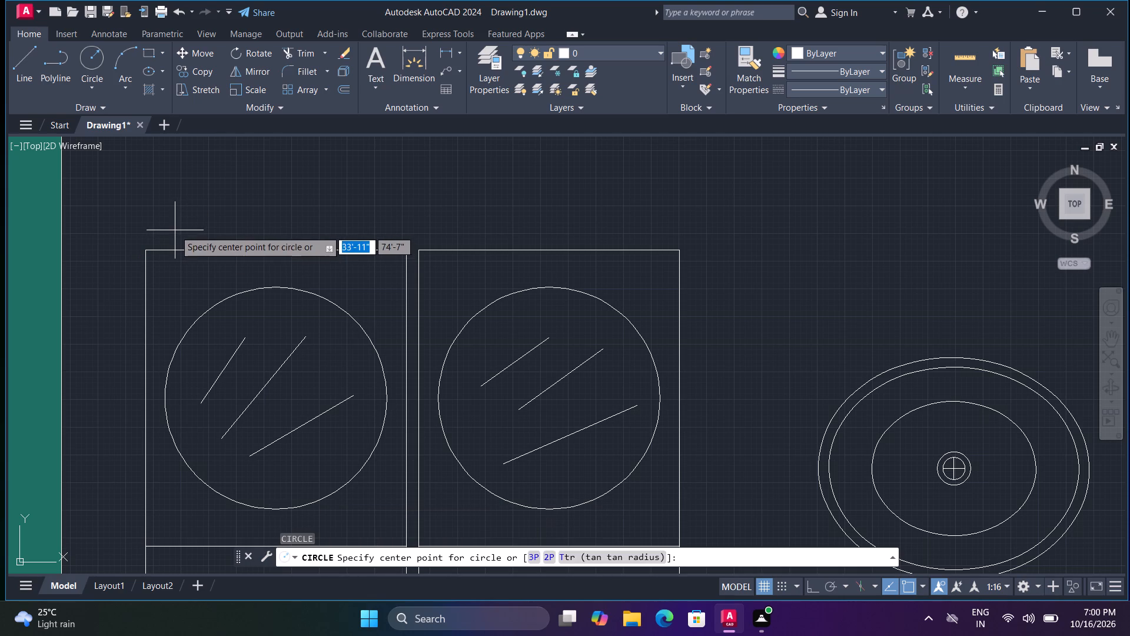
left_click(174, 230)
left_click(177, 235)
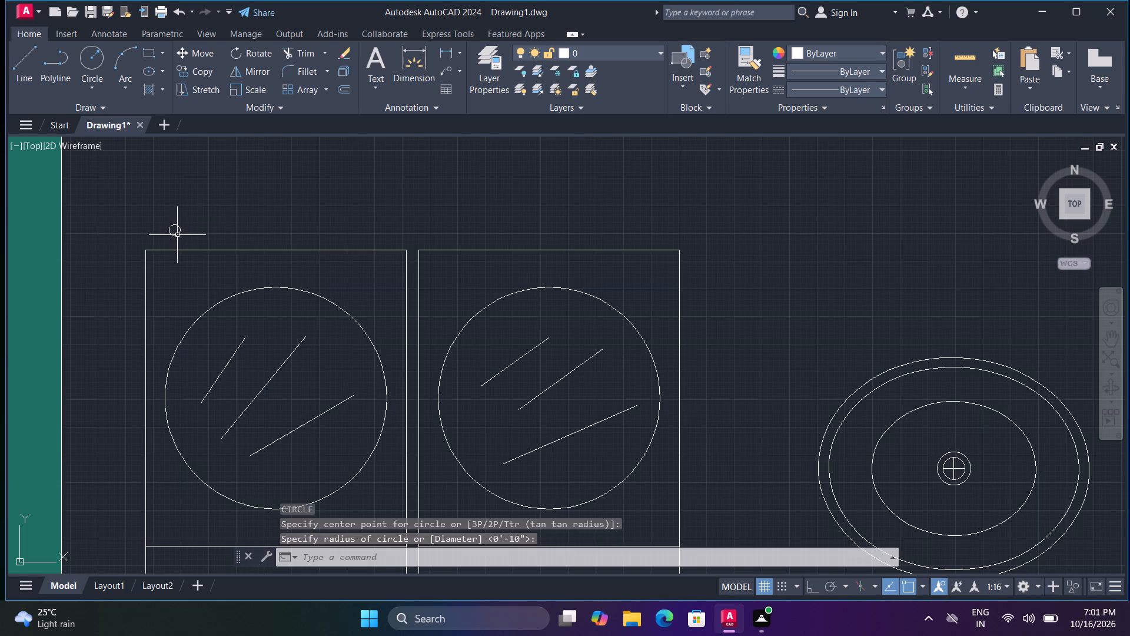
Move the very small circle south so that it straddles the western appliance's north side.
type("m")
key("space")
left_click(177, 234)
key("space")
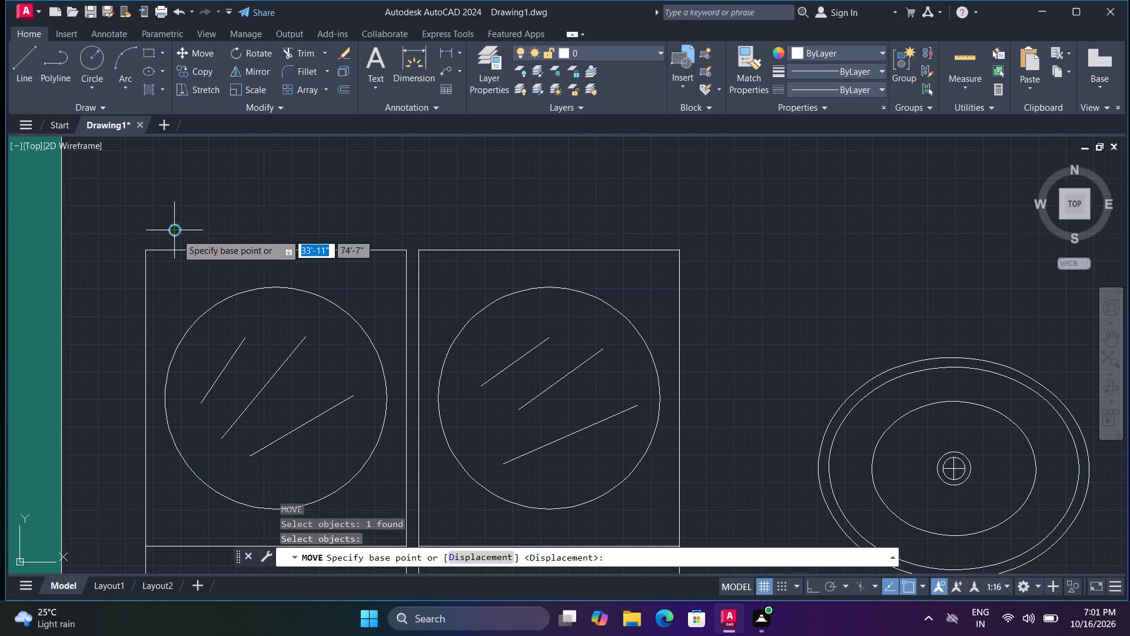
left_click(177, 234)
scroll(177, 249, "up", 3)
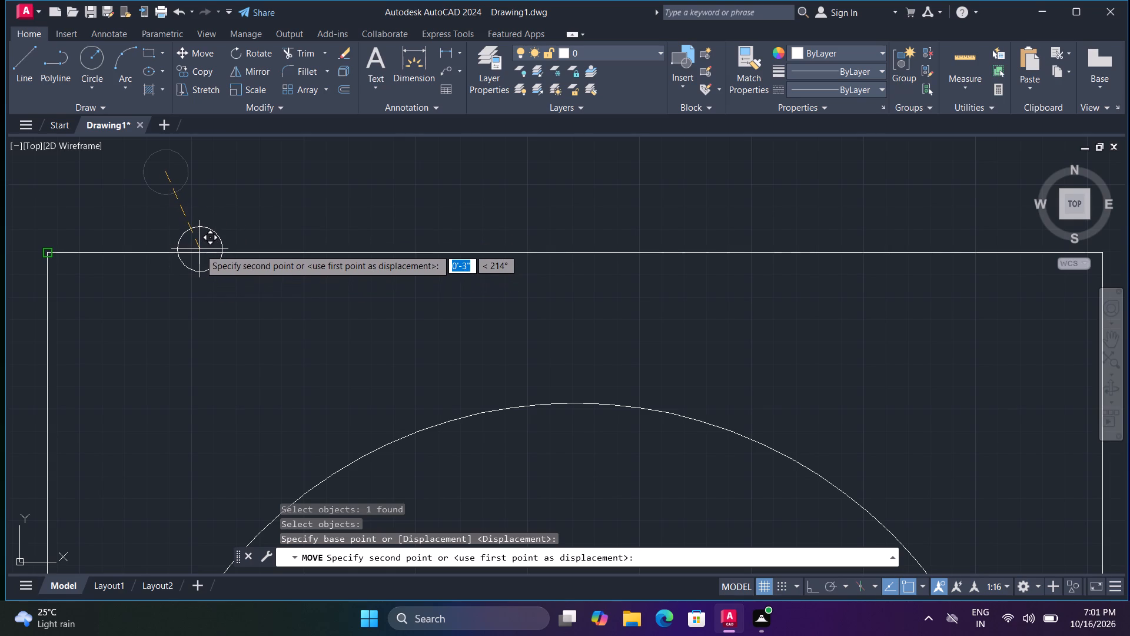
left_click(164, 242)
key("Escape")
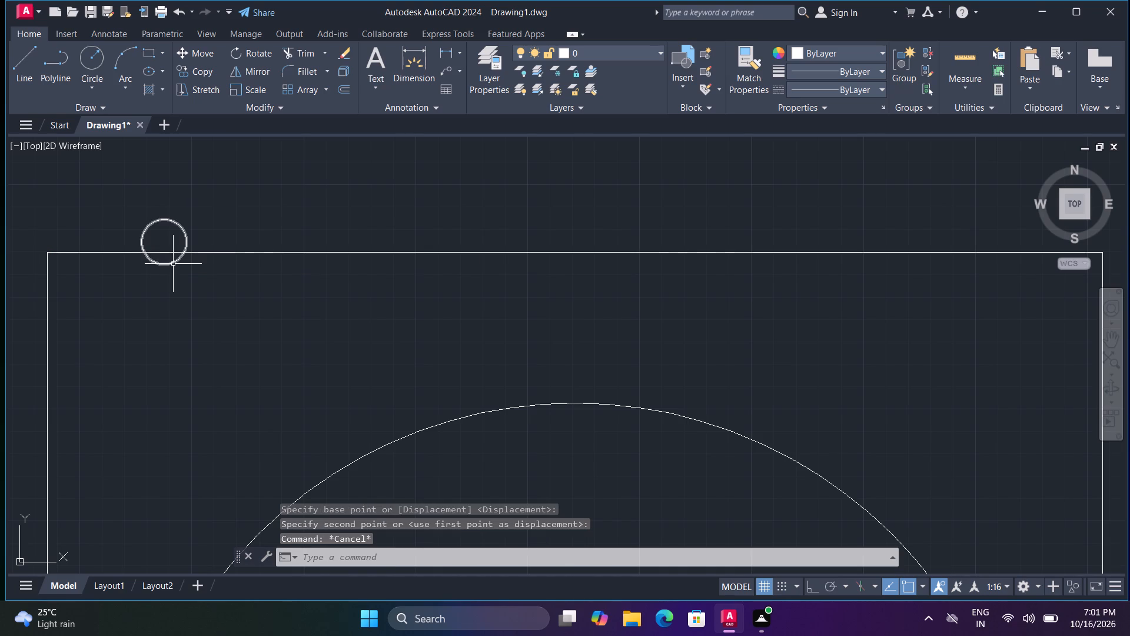
Trim away the part of the small circle lying inside the western appliance rectangle.
type("tr")
key("space")
left_click(174, 264)
scroll(174, 264, "down", 1)
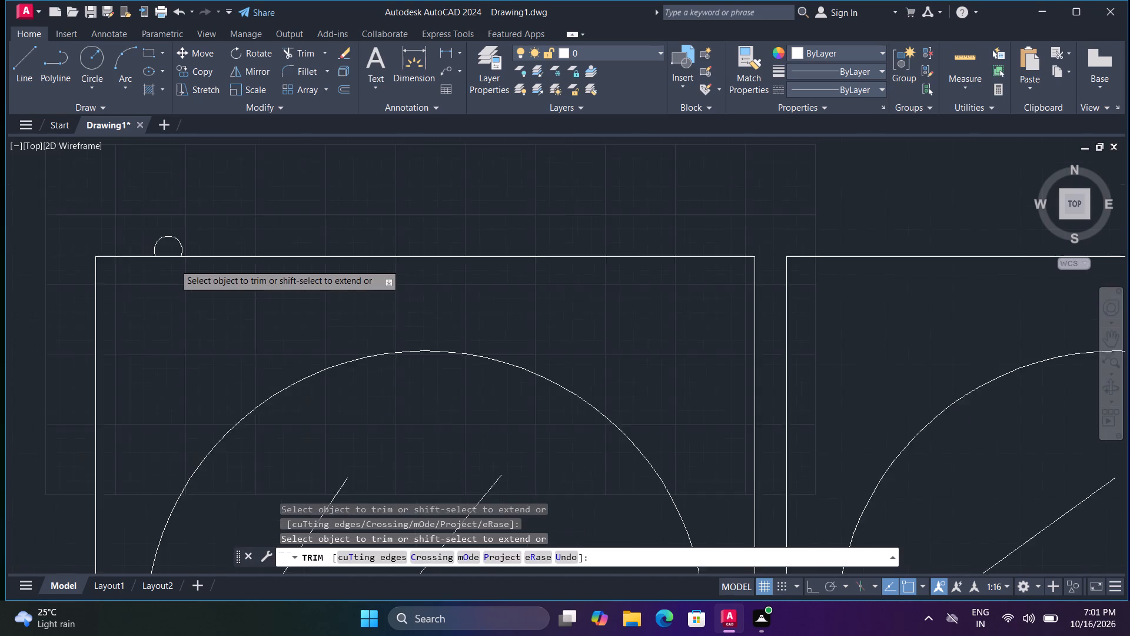
scroll(174, 264, "down", 1)
key("Escape")
Copy the trimmed knob arc along the appliances' north sides, about 1'-6", 2'-1" and 3'-8" east of the original.
type("co")
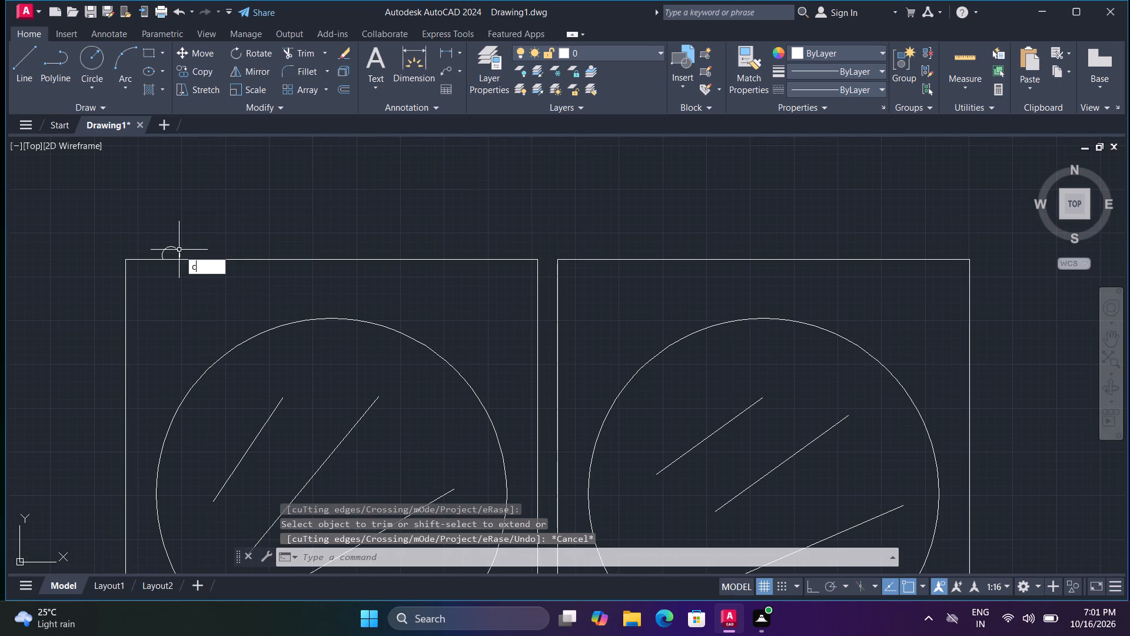
key("space")
left_click(179, 249)
key("space")
left_click(173, 249)
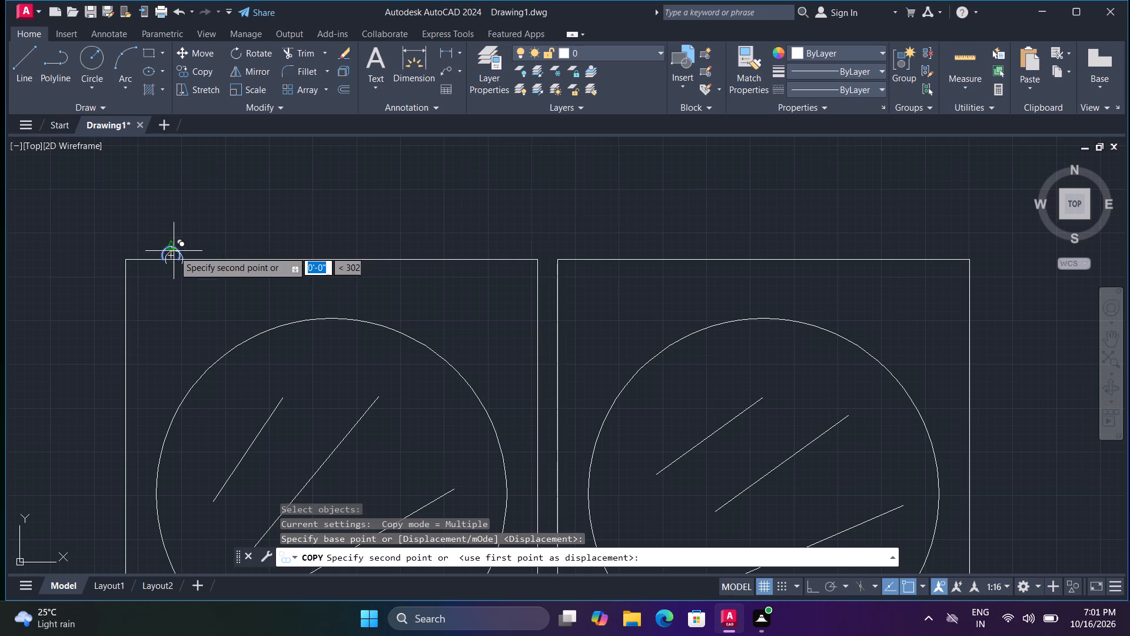
scroll(488, 247, "up", 2)
left_click(488, 247)
scroll(490, 252, "down", 2)
middle_click_drag(531, 282, 371, 294)
scroll(450, 249, "up", 2)
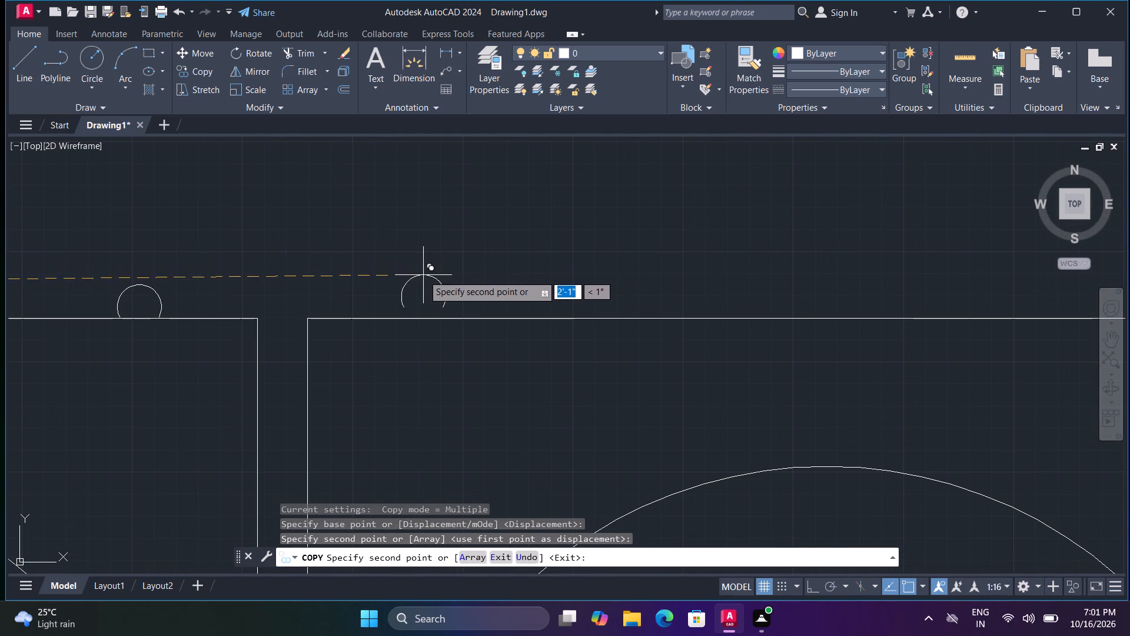
left_click(417, 287)
scroll(449, 277, "down", 2)
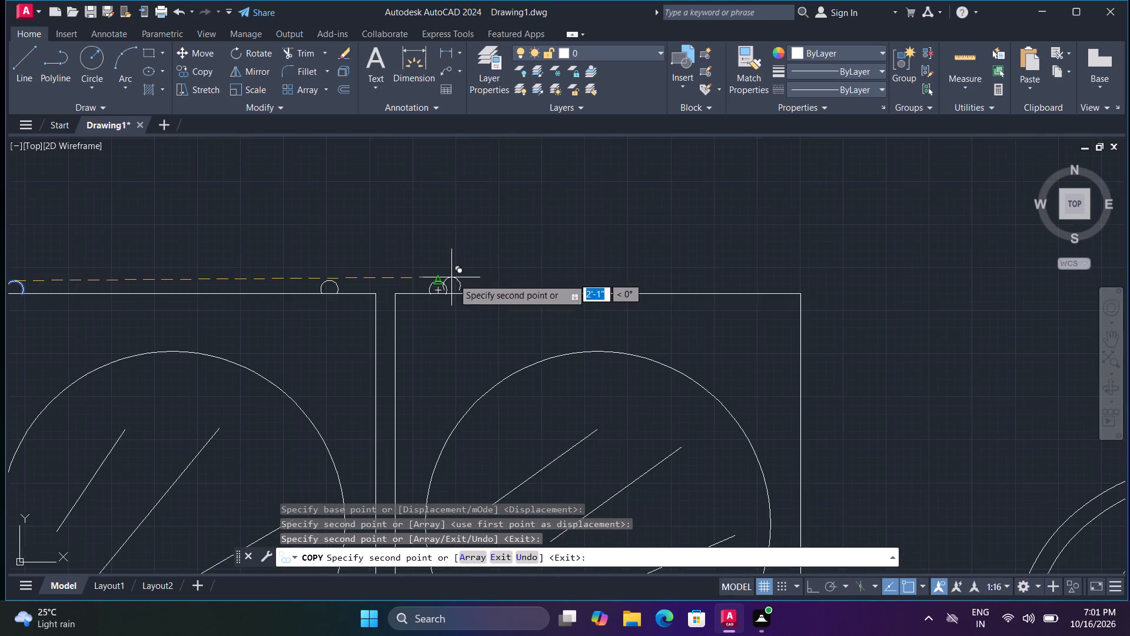
middle_click_drag(608, 286, 380, 300)
scroll(541, 287, "up", 2)
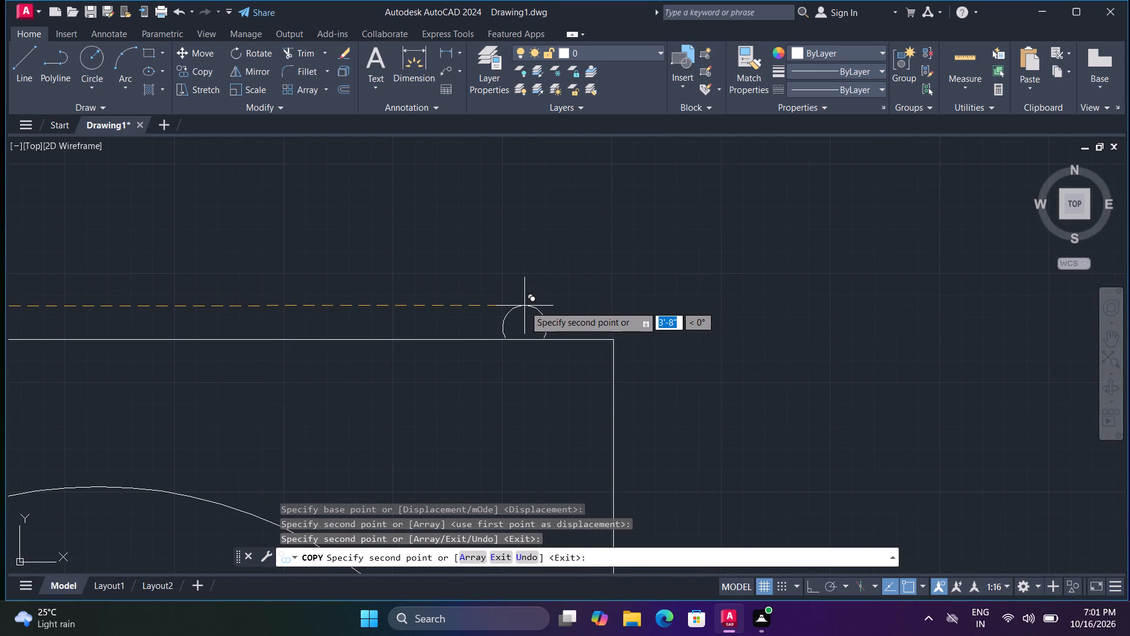
left_click(524, 307)
scroll(524, 307, "down", 1)
key("Escape")
scroll(524, 311, "down", 3)
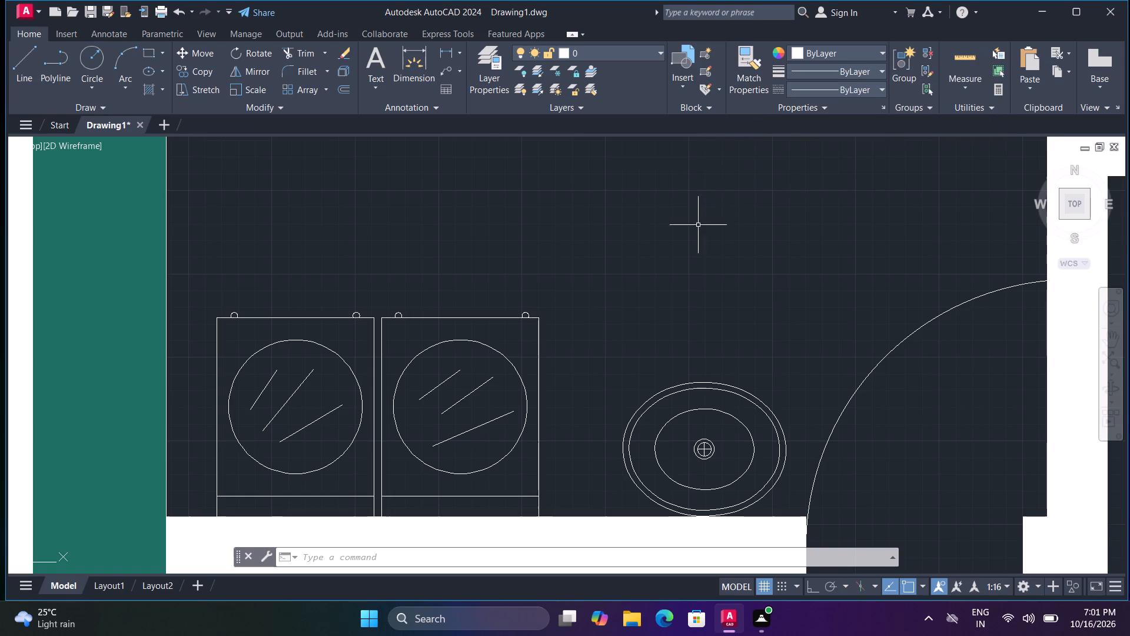
Place a multiline text frame in the middle of the kitchen and shorten its width to fit the room.
scroll(688, 238, "down", 4)
key("Escape")
key("Escape")
key("t")
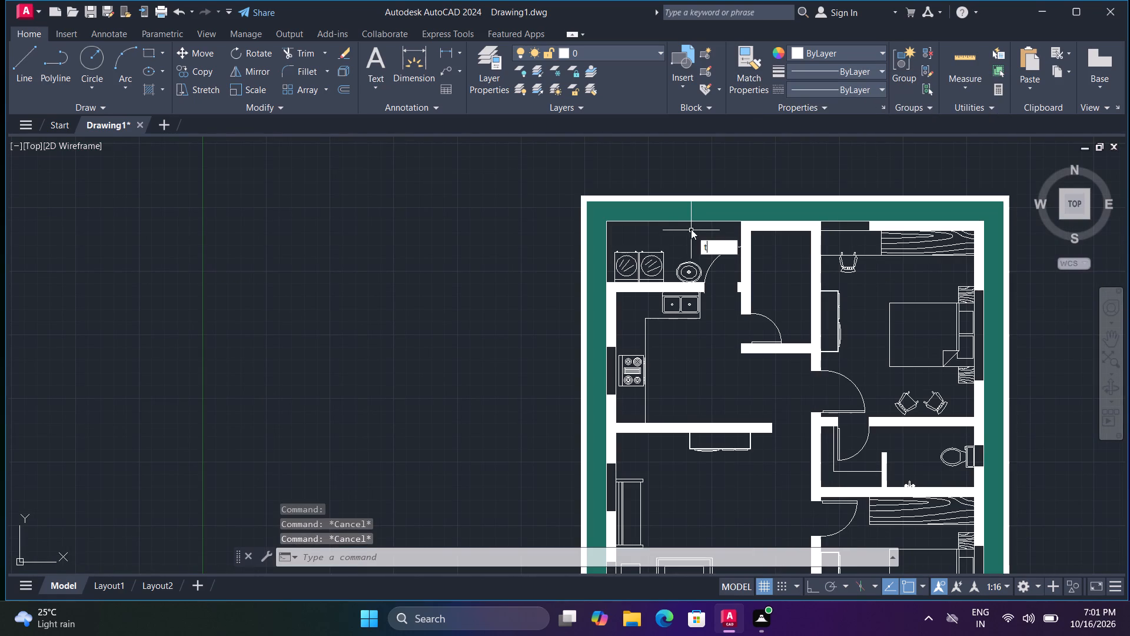
key("space")
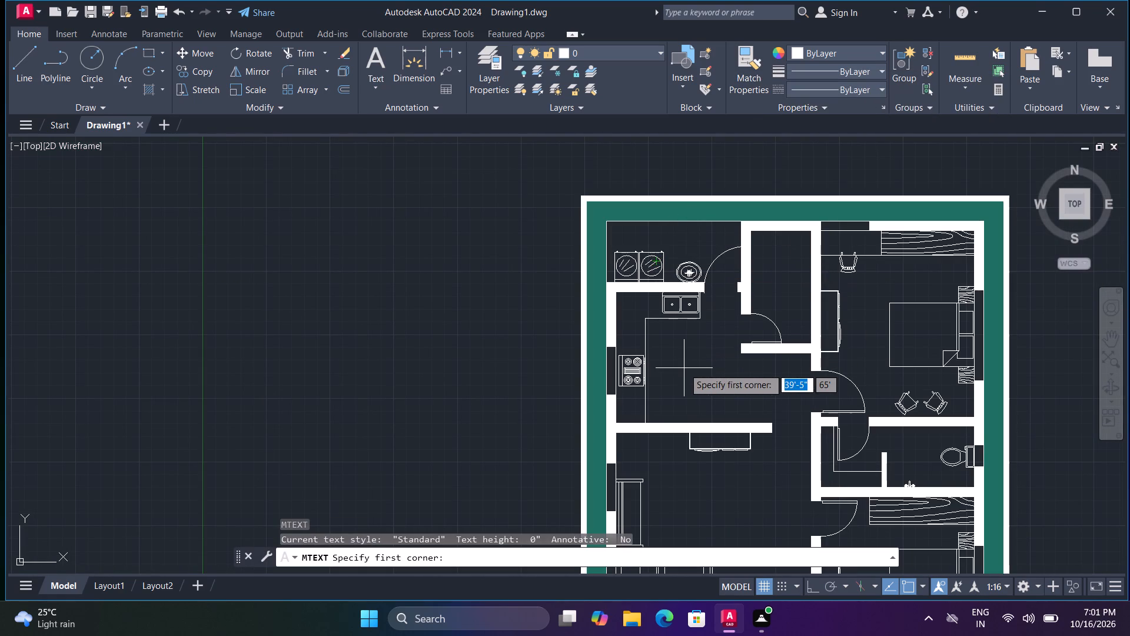
left_click(684, 367)
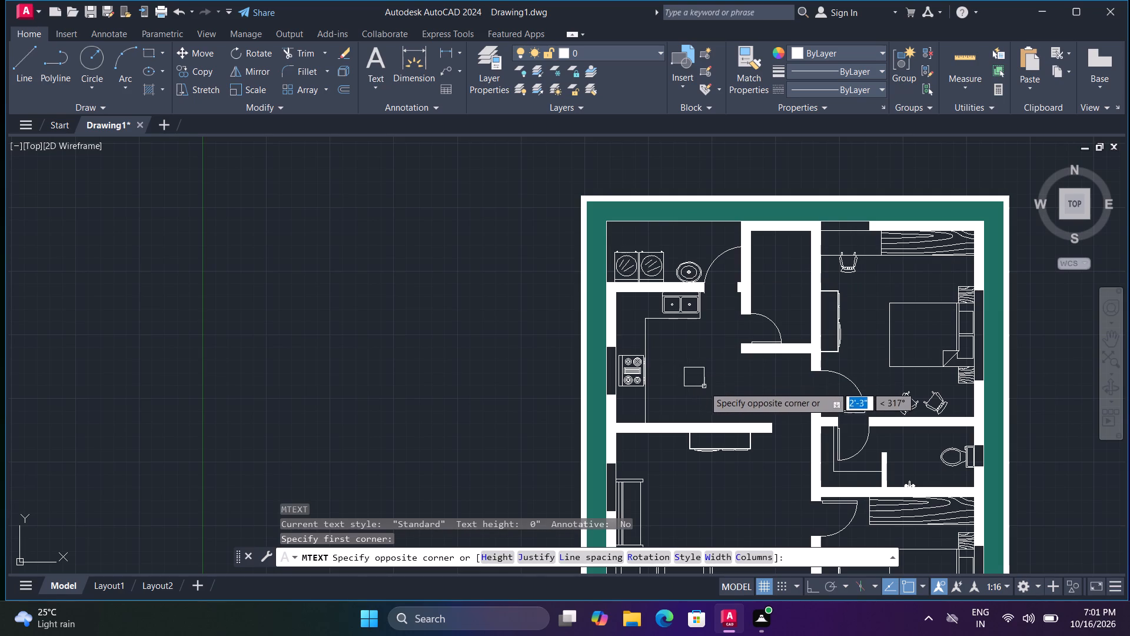
left_click(709, 388)
scroll(800, 380, "down", 2)
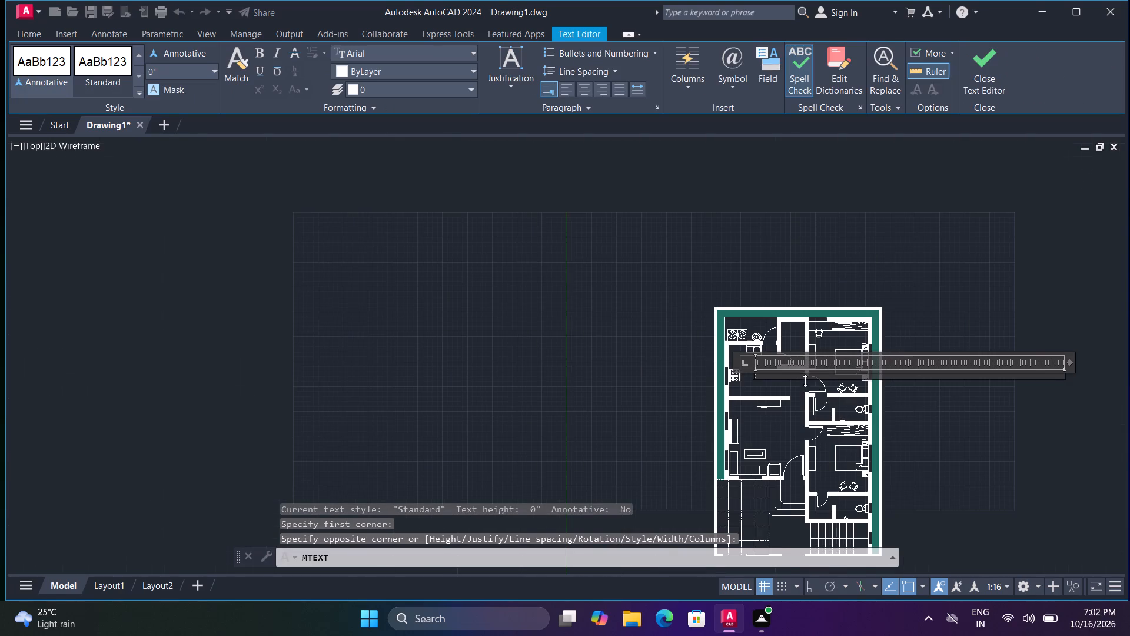
left_click_drag(1071, 363, 795, 382)
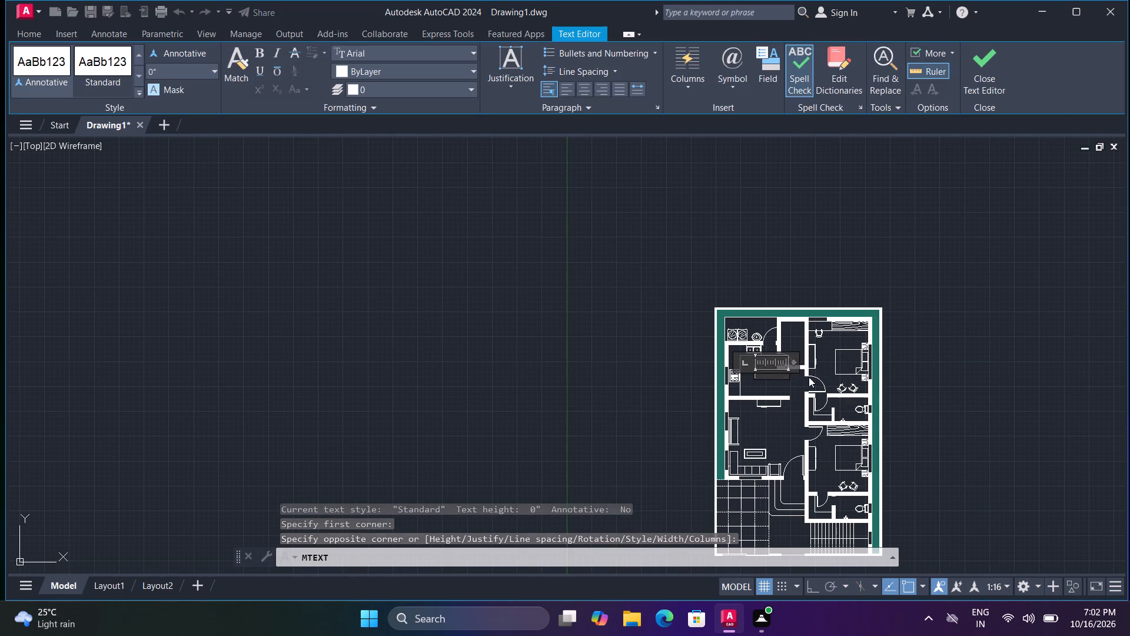
scroll(792, 373, "up", 5)
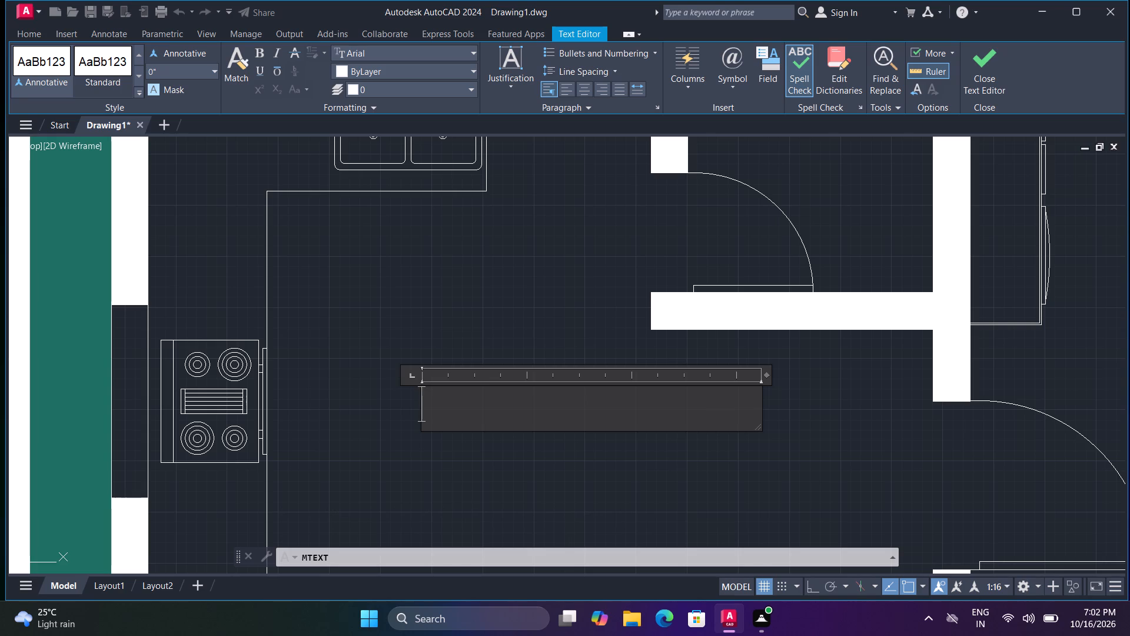
Enter the kitchen label on two lines: KITCHEN and 10'3" x 10'9".
type("KITV")
key("BackSpace")
type("CHEN")
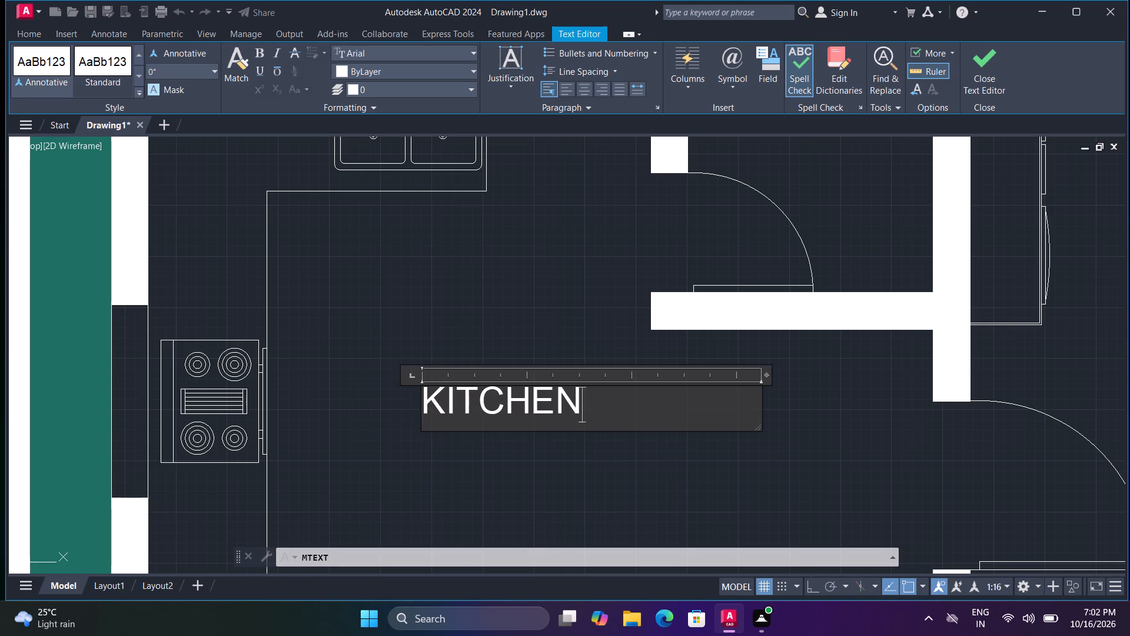
key("Return")
type("10")
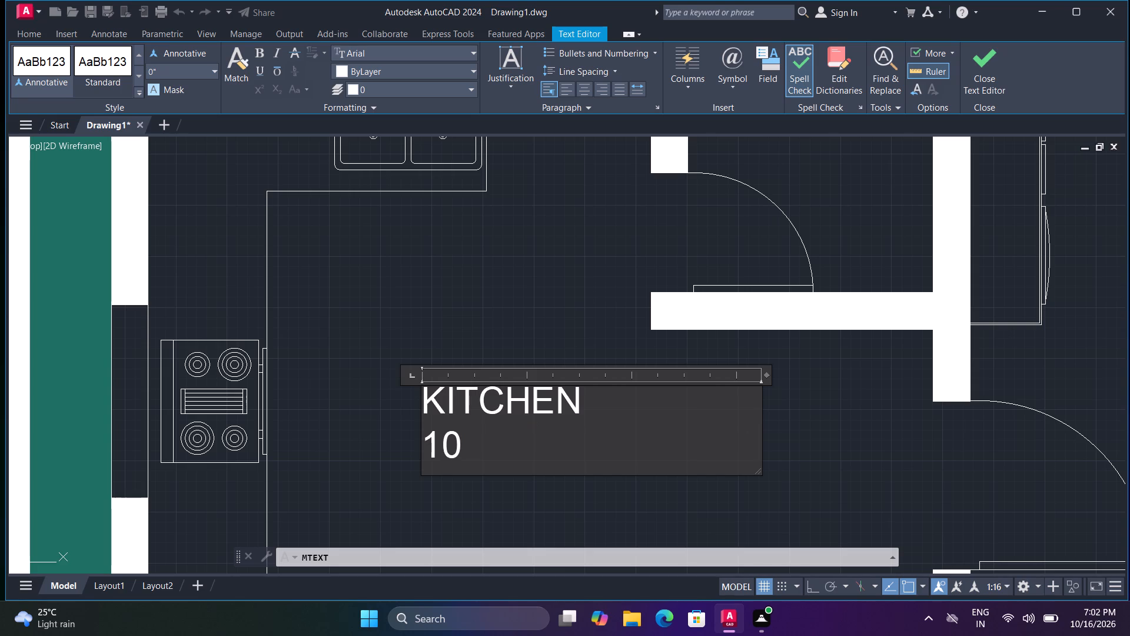
key("apostrophe")
key("3")
key("shift+quotedbl")
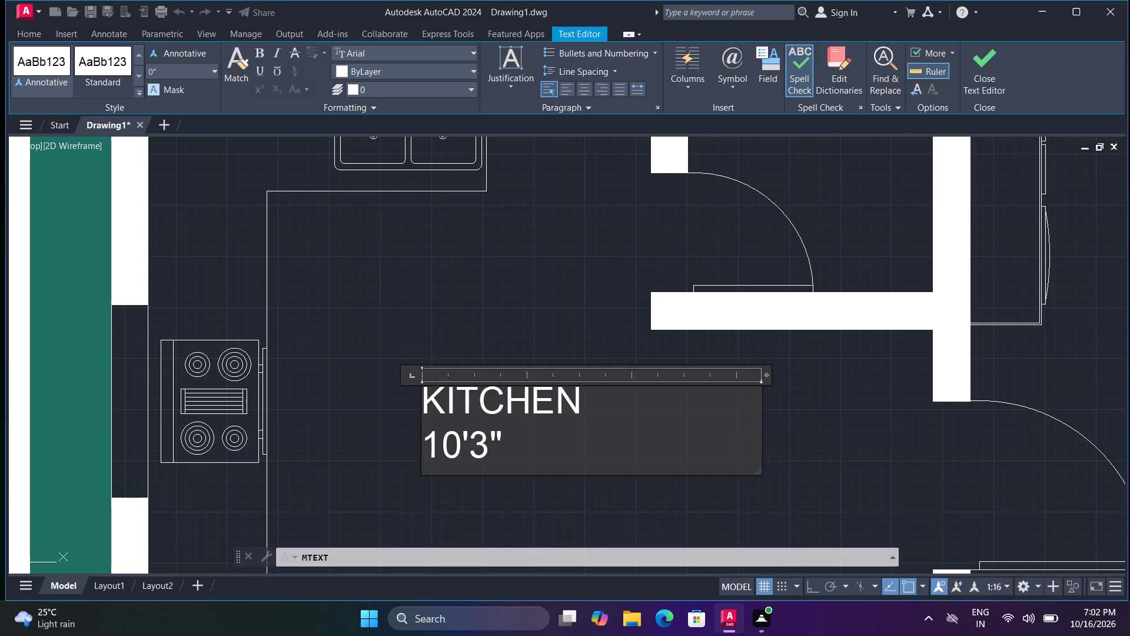
key("space")
type("x")
key("space")
type("10'9")
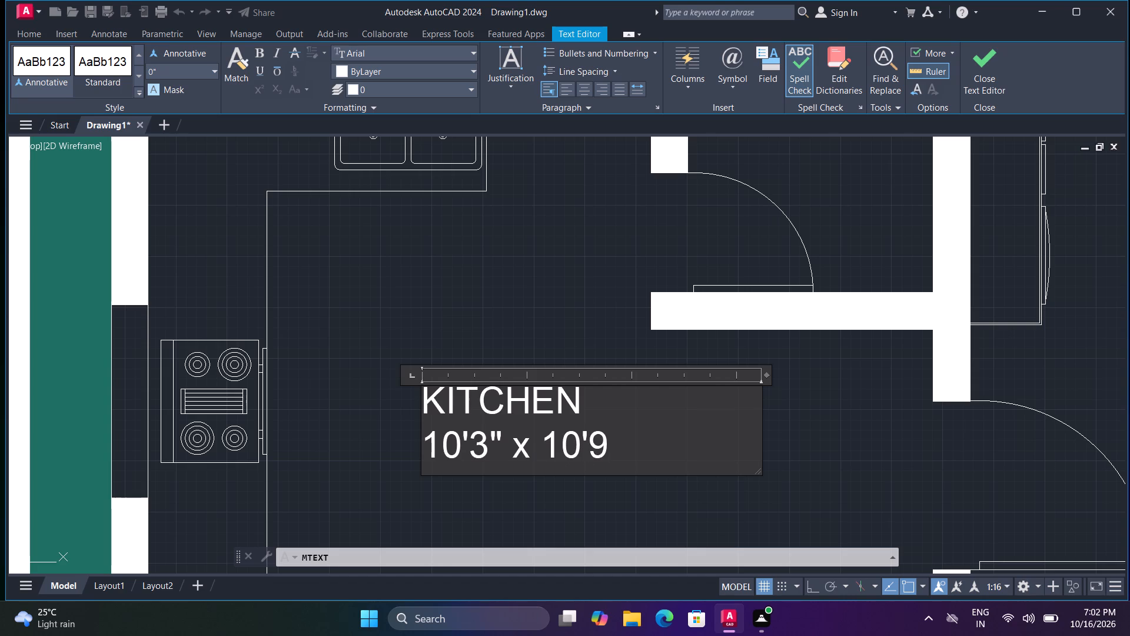
key("shift+quotedbl")
left_click(793, 469)
Scale the tiny kitchen label up about its insertion point to a text height of about 6".
left_click(424, 375)
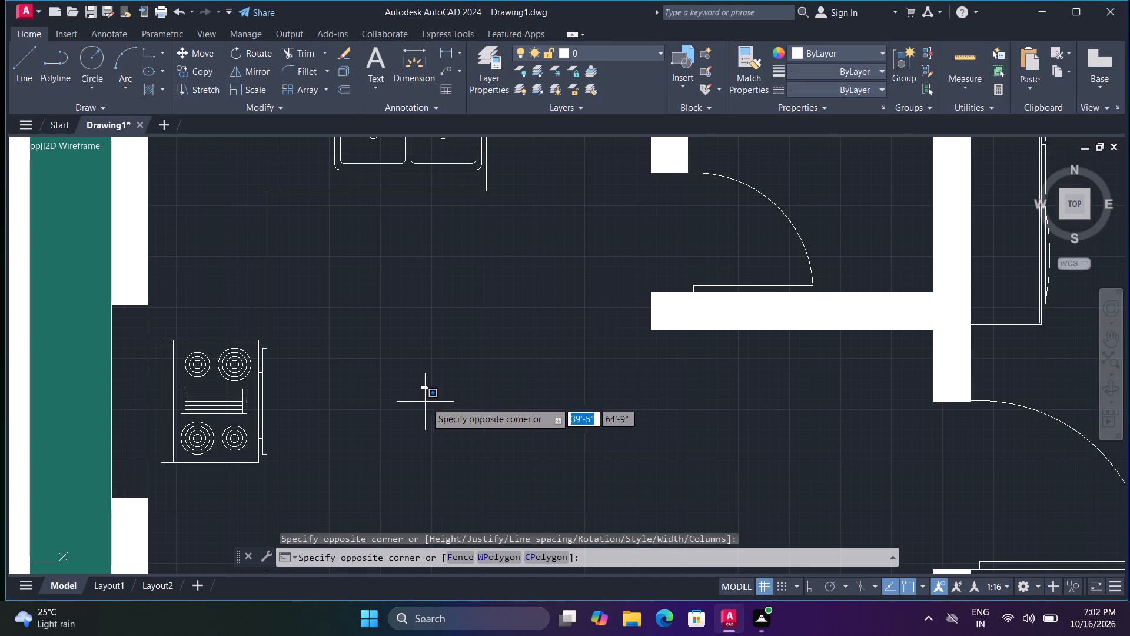
left_click(426, 403)
left_click(424, 386)
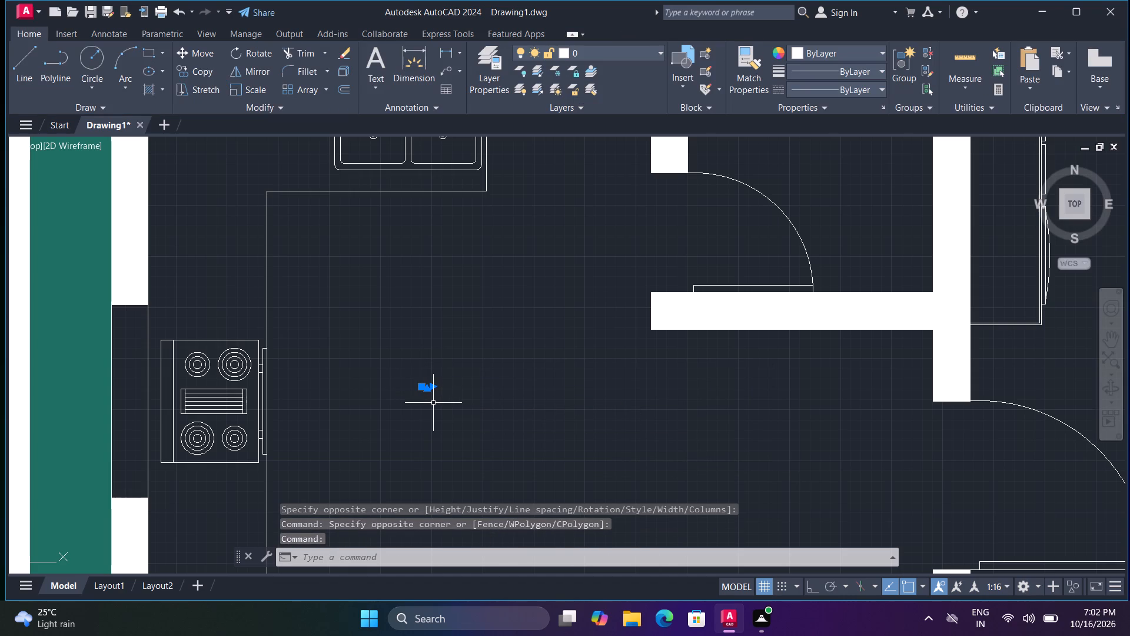
type("SC")
key("space")
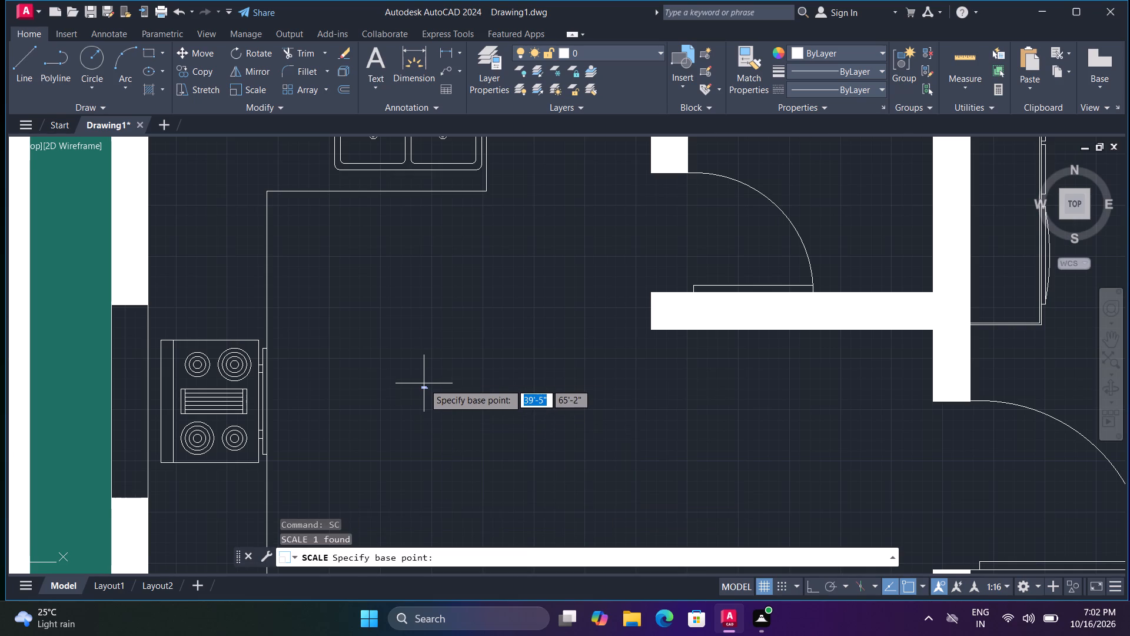
left_click(424, 388)
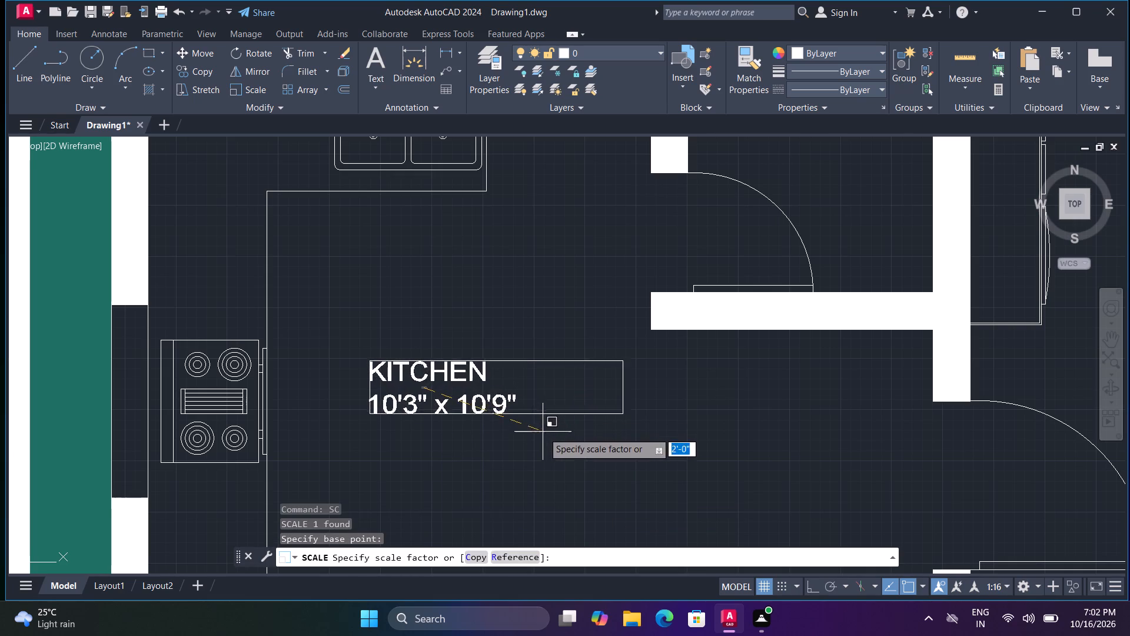
left_click(558, 448)
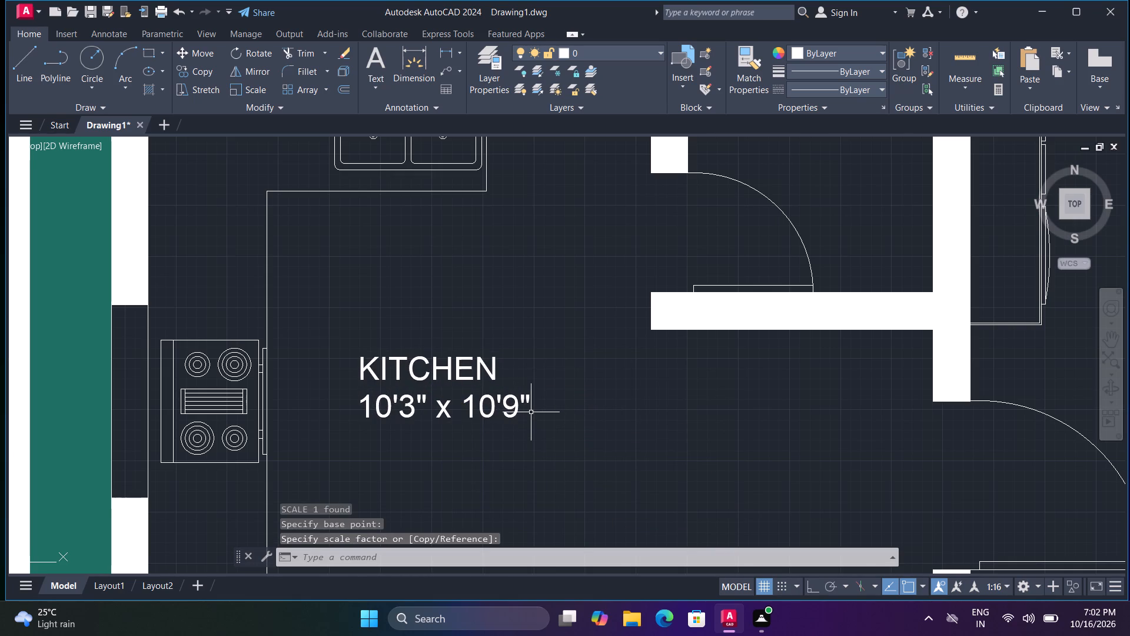
Indent the word KITCHEN by one space so it sits more centrally above the dimensions line.
double_click(488, 369)
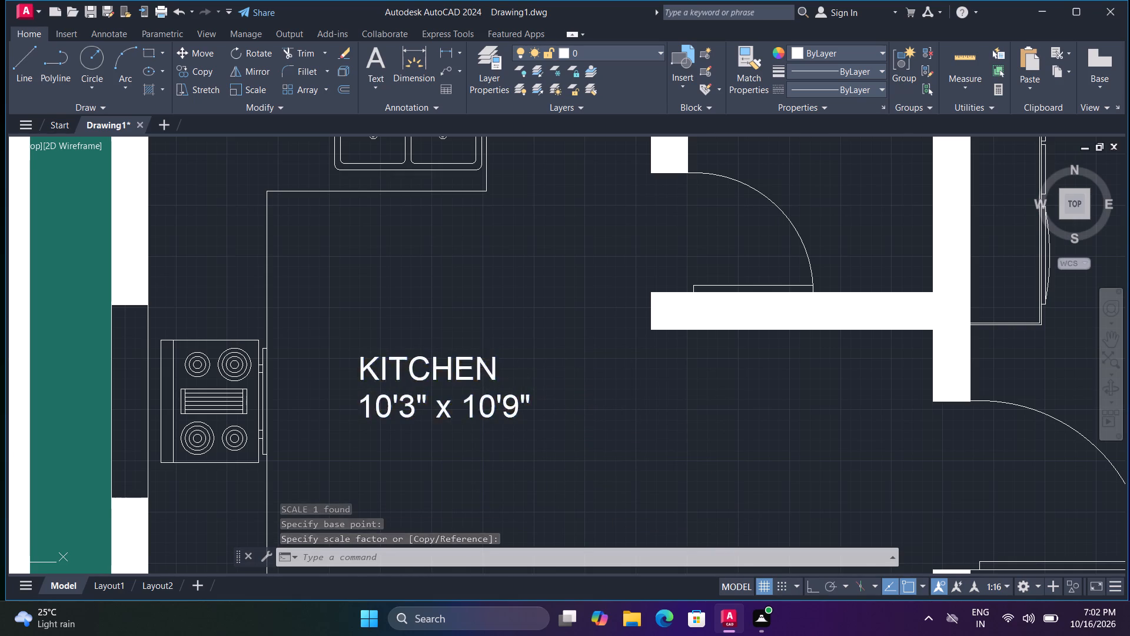
double_click(371, 370)
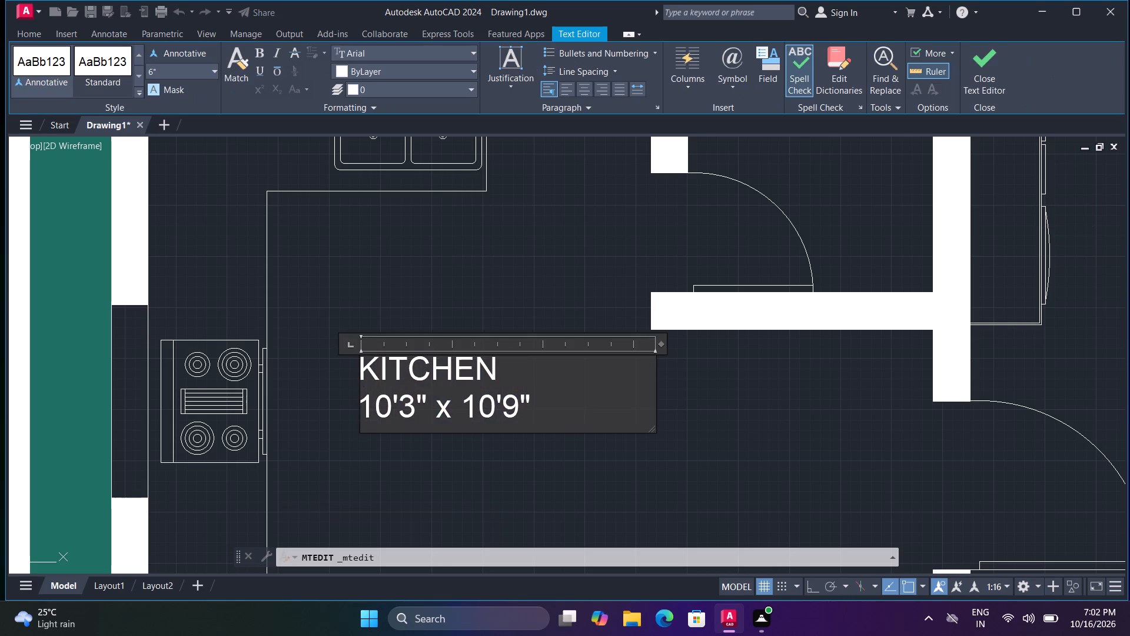
left_click(359, 372)
double_click(363, 370)
key("space")
key("space")
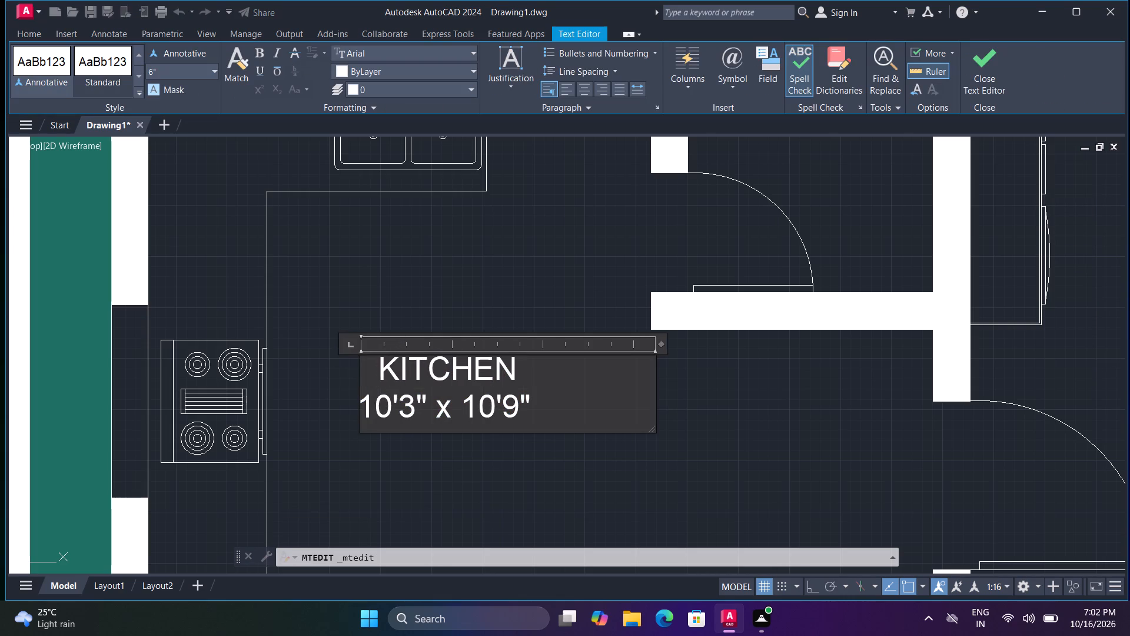
key("BackSpace")
left_click(468, 304)
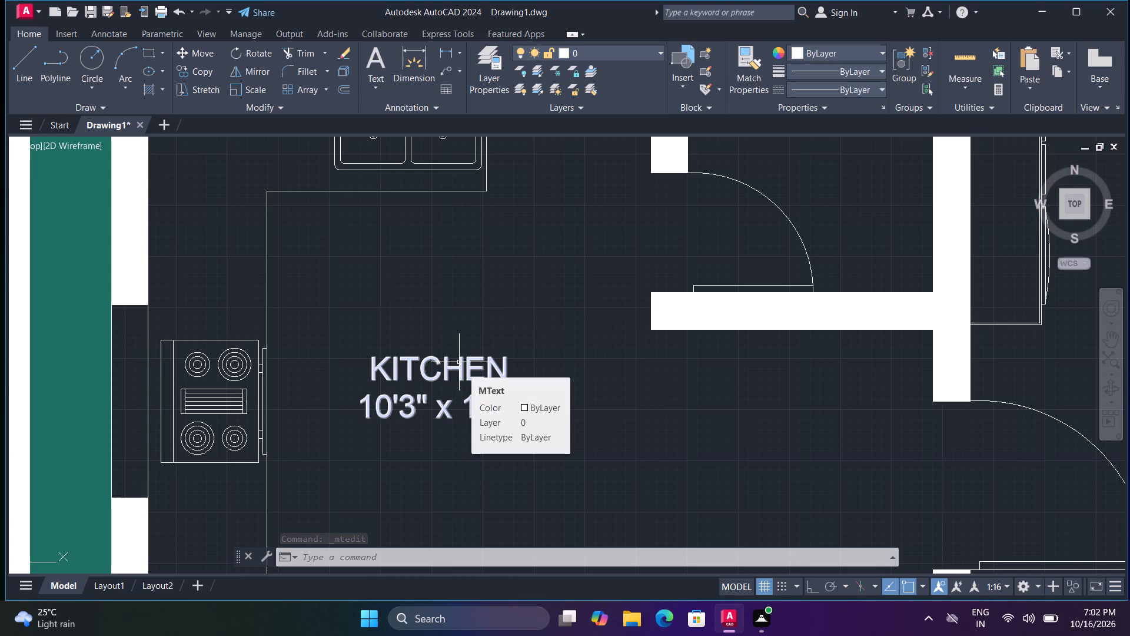
key("Escape")
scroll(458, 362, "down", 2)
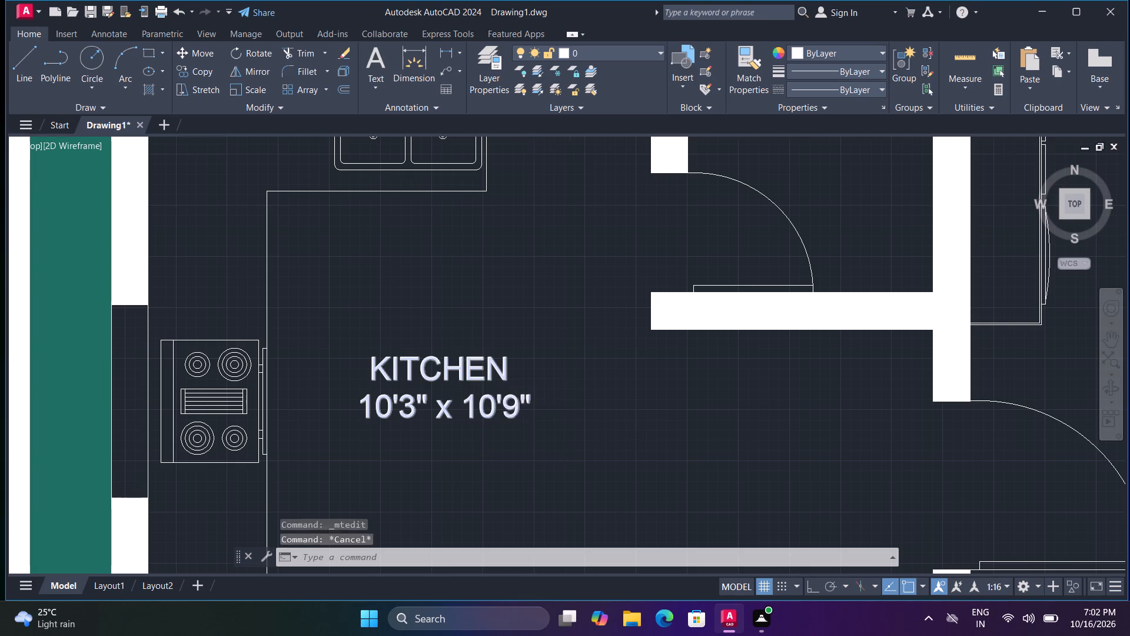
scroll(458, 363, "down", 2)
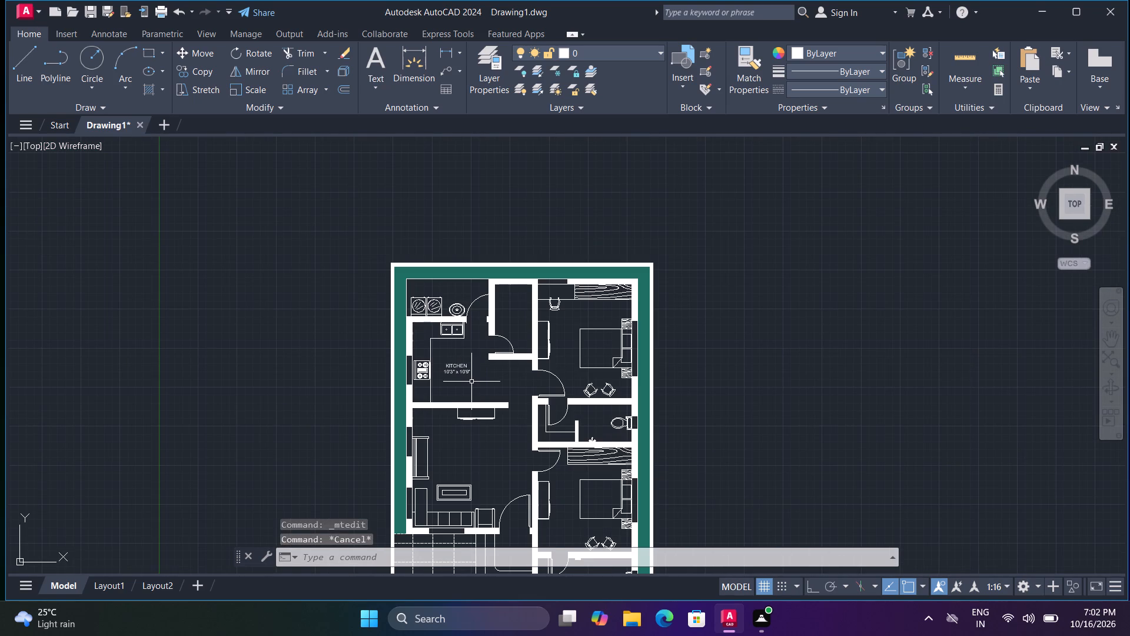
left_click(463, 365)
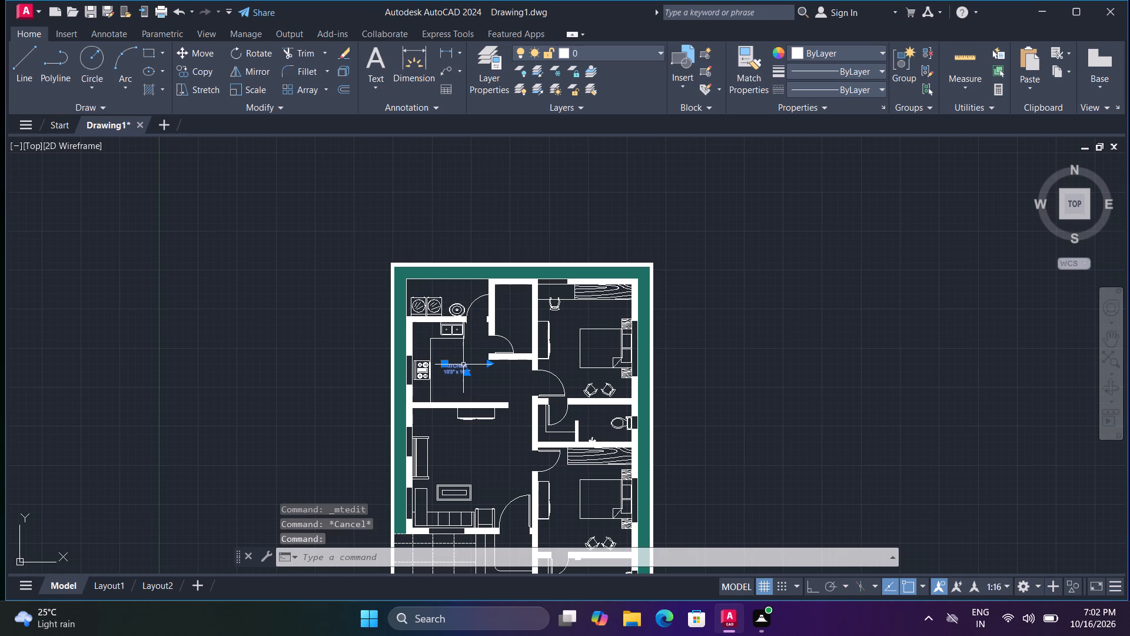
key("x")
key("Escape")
Copy the kitchen label into the northwest appliance room, the small room east of it, and the northeast bedroom.
type("CO")
key("space")
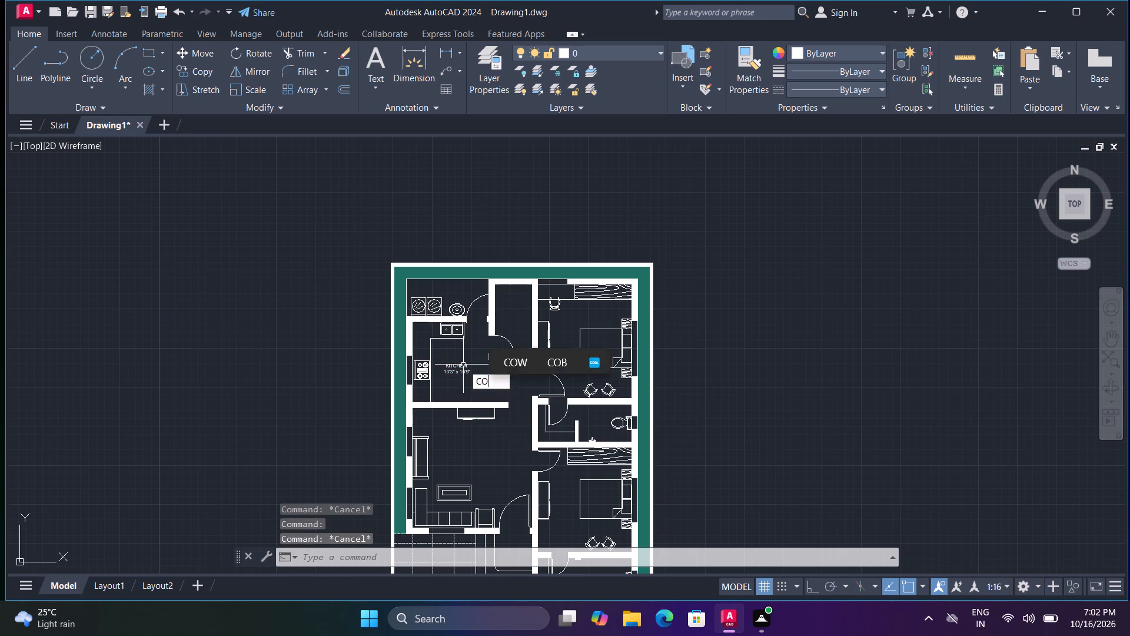
left_click(463, 366)
key("space")
left_click(461, 370)
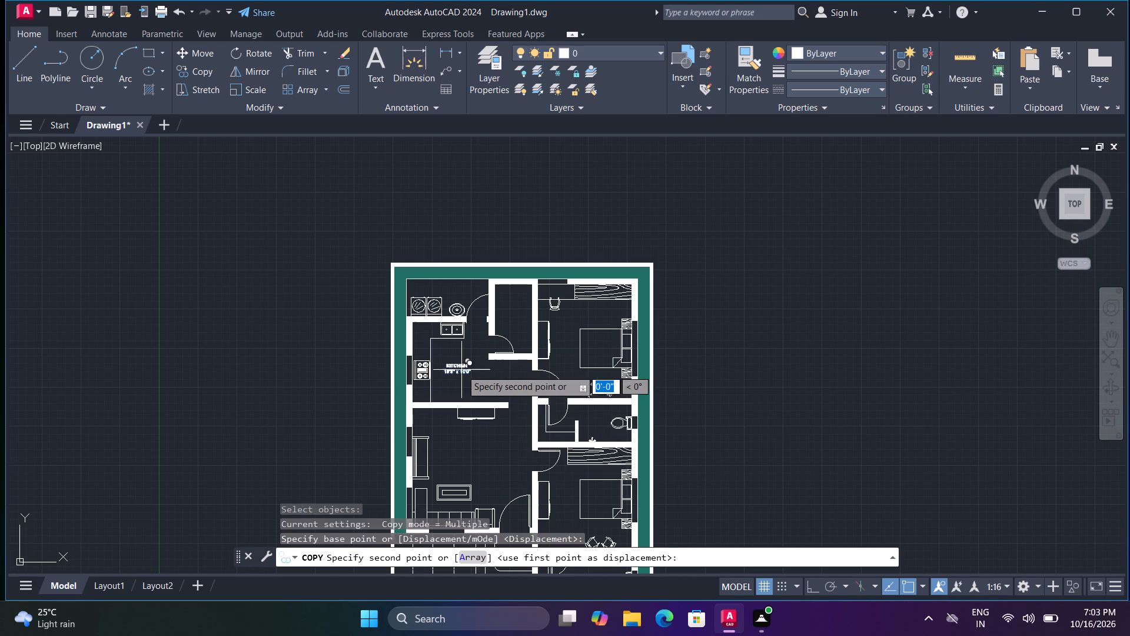
left_click(464, 293)
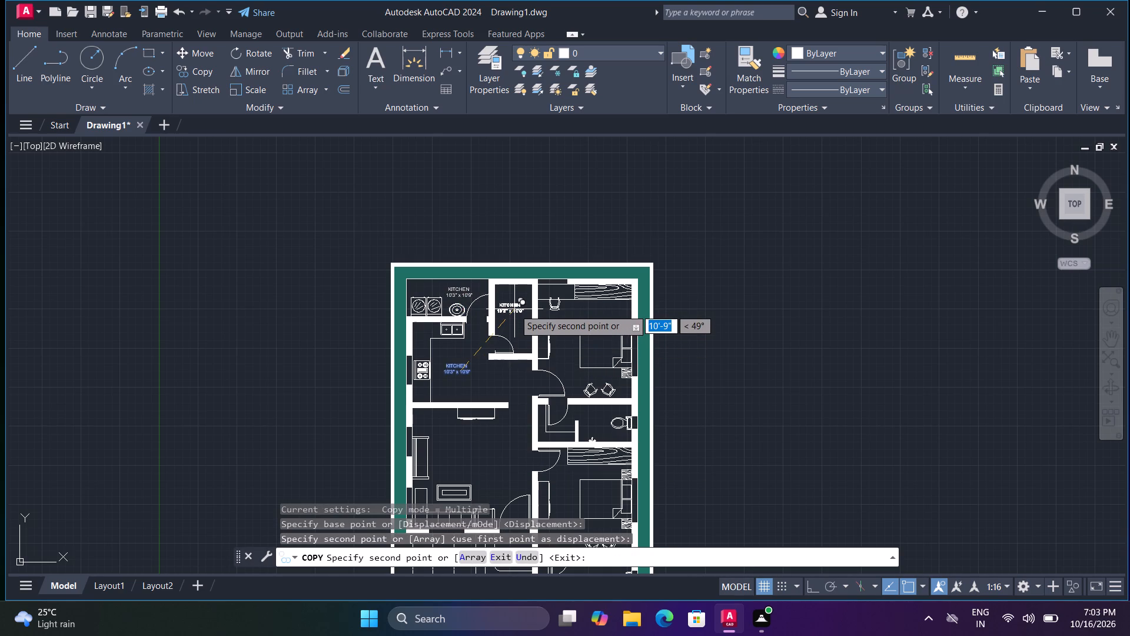
left_click(518, 309)
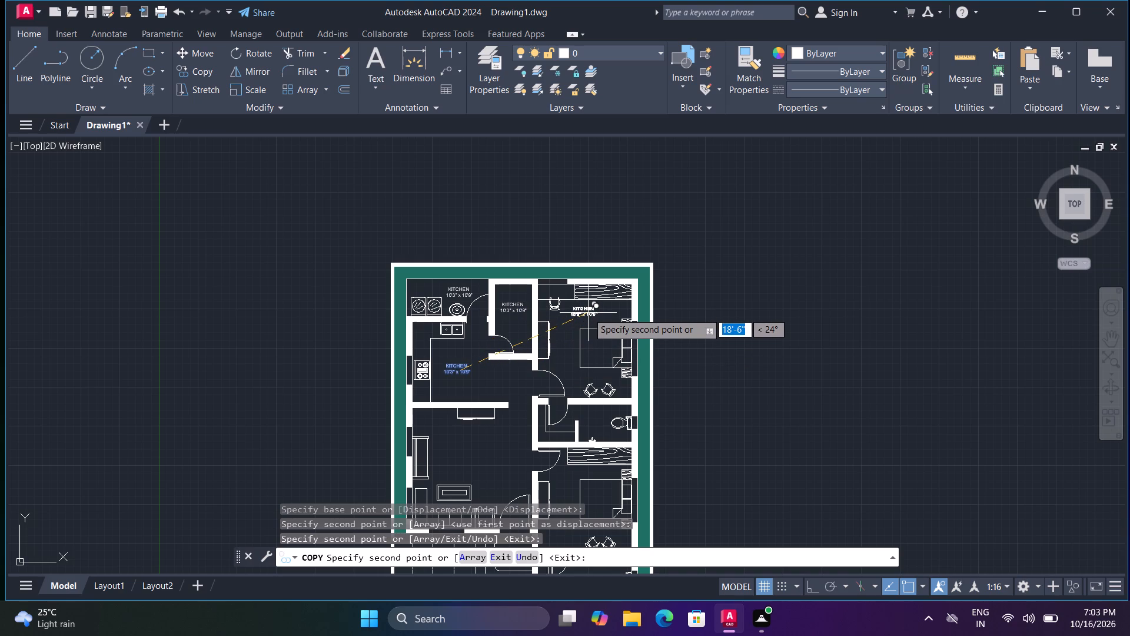
left_click(588, 313)
Place further copies of the label beside the two chairs in the northeast bedroom and in the bathroom south of it.
middle_click_drag(579, 337, 574, 306)
left_click(577, 346)
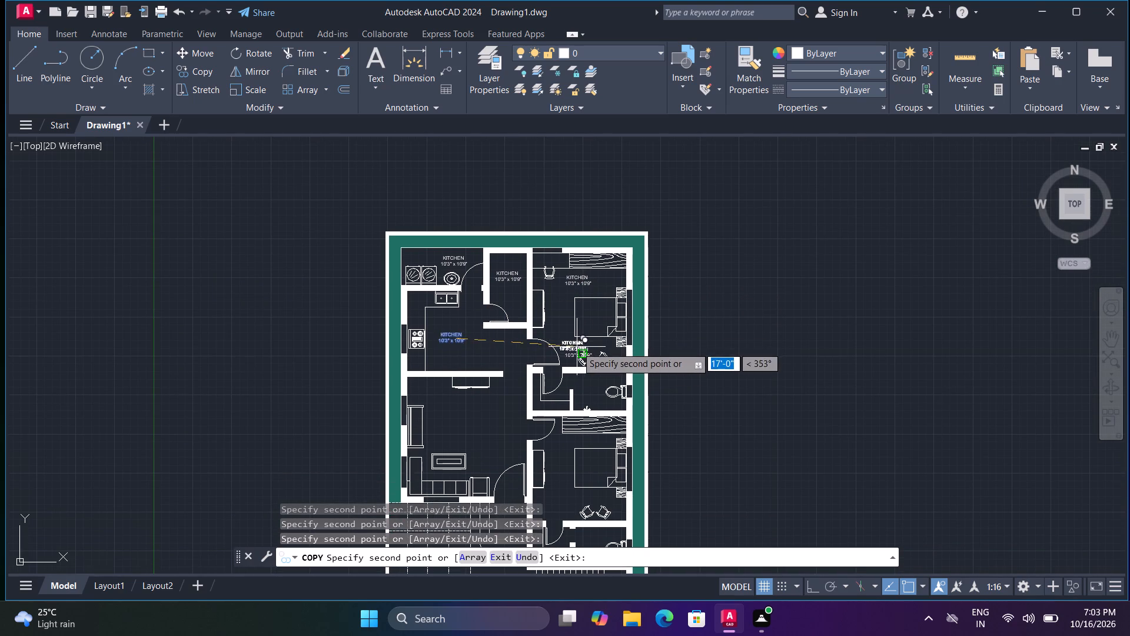
scroll(573, 411, "down", 1)
middle_click_drag(573, 404, 562, 342)
middle_click(562, 342)
scroll(565, 338, "up", 2)
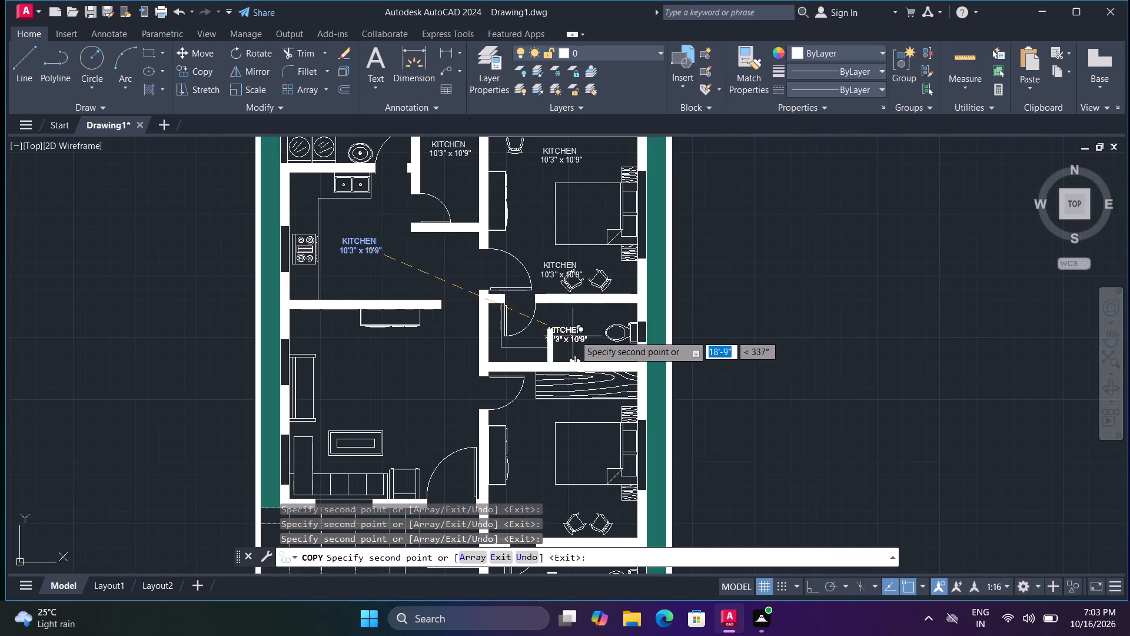
left_click(587, 325)
Place copies of the kitchen label in the southeast bedroom and in both parts of the bathroom south of it.
scroll(580, 392, "down", 1)
middle_click_drag(564, 406, 563, 364)
middle_click_drag(566, 355, 566, 349)
middle_click(569, 339)
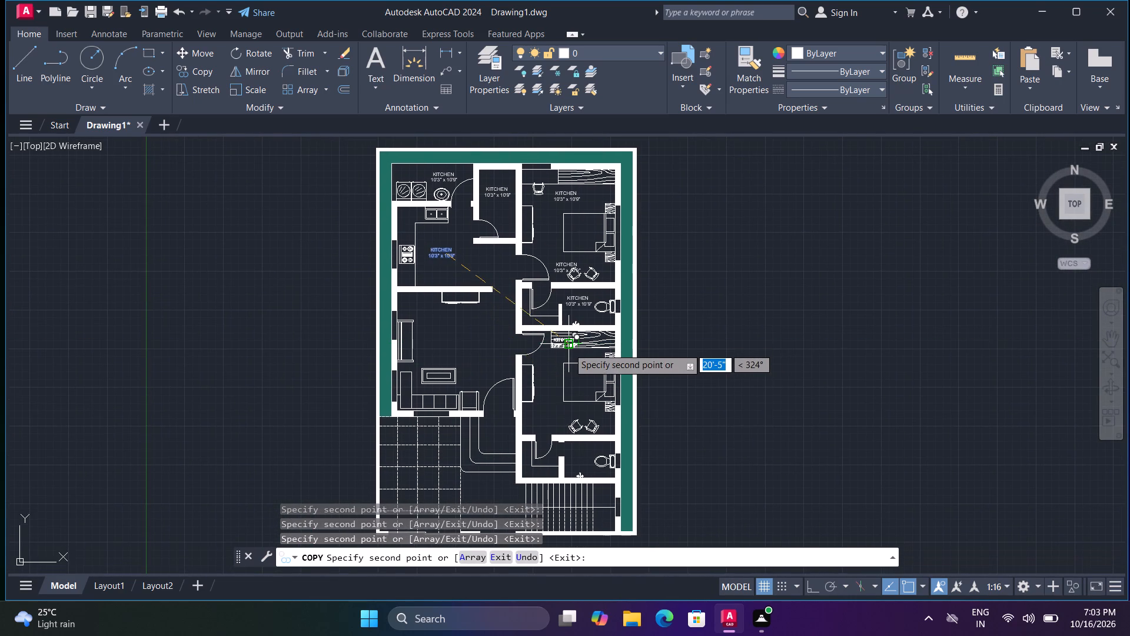
scroll(569, 348, "up", 2)
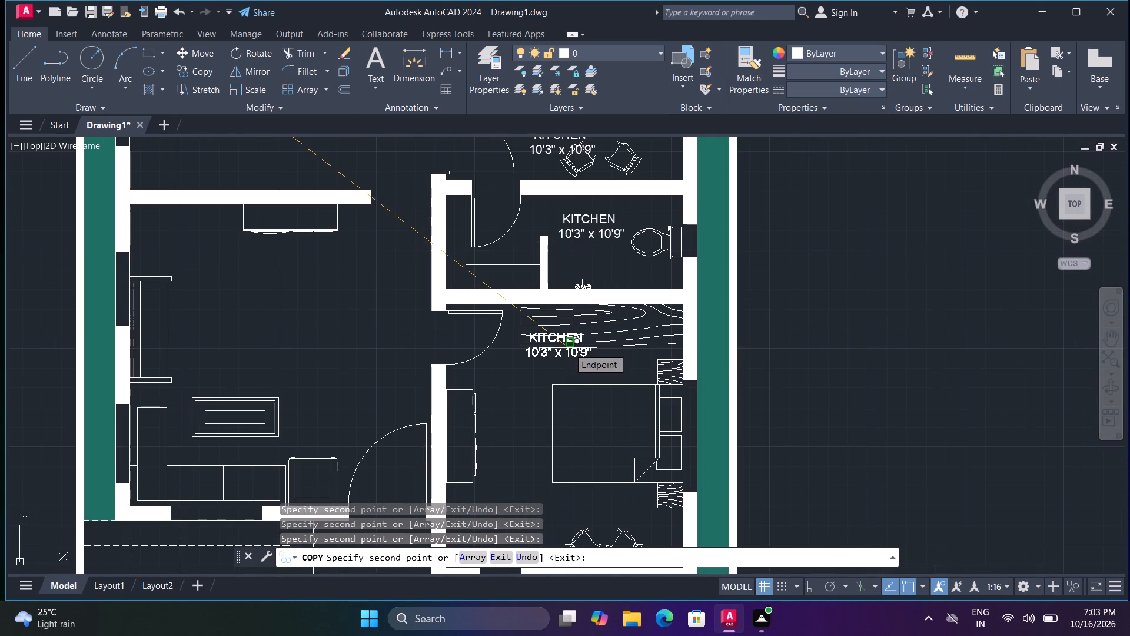
middle_click_drag(566, 402, 566, 322)
middle_click(566, 319)
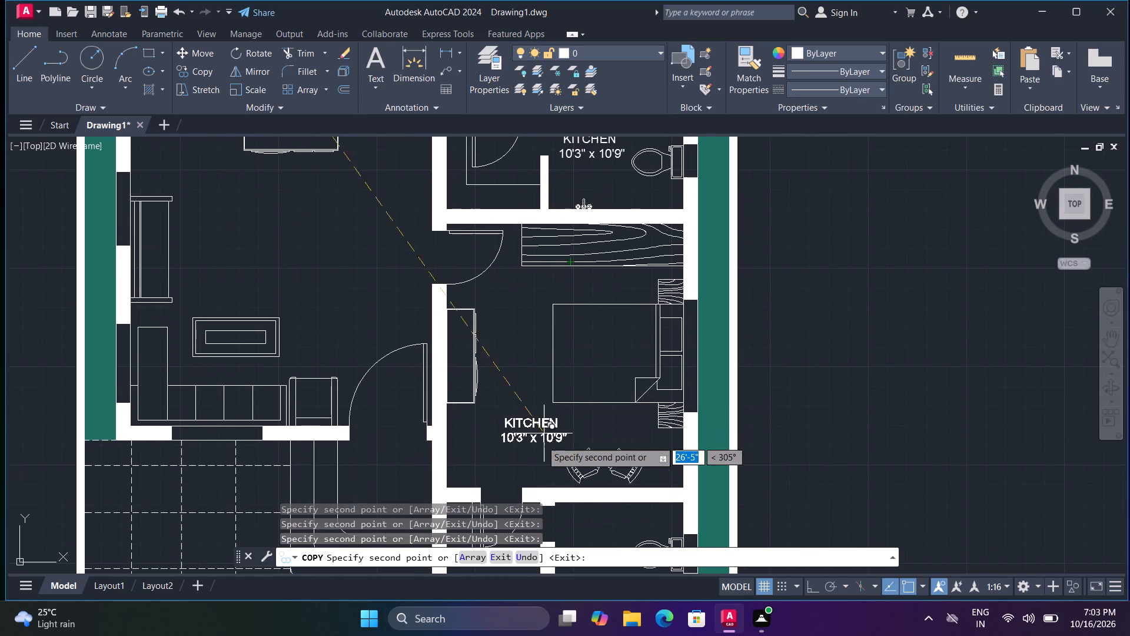
left_click(536, 289)
scroll(529, 379, "down", 1)
middle_click_drag(528, 399, 526, 395)
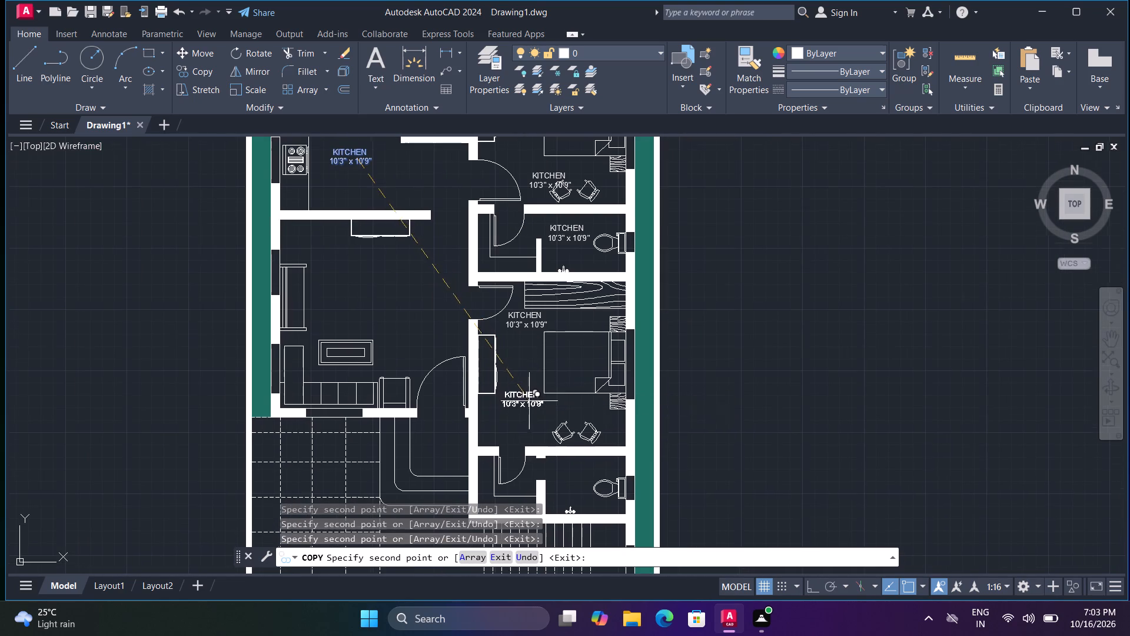
middle_click_drag(526, 395, 523, 297)
scroll(528, 379, "up", 2)
left_click(500, 420)
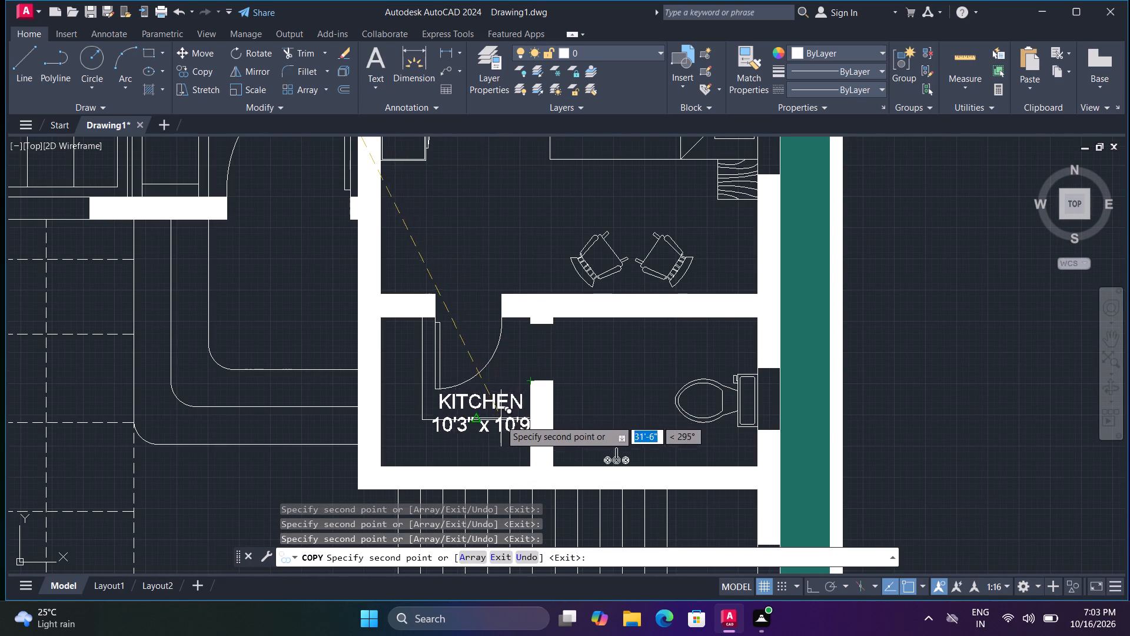
left_click(629, 370)
Place the last label copies on the entrance steps, the tiled southwest area and the living room, ending the copy.
scroll(543, 426, "down", 3)
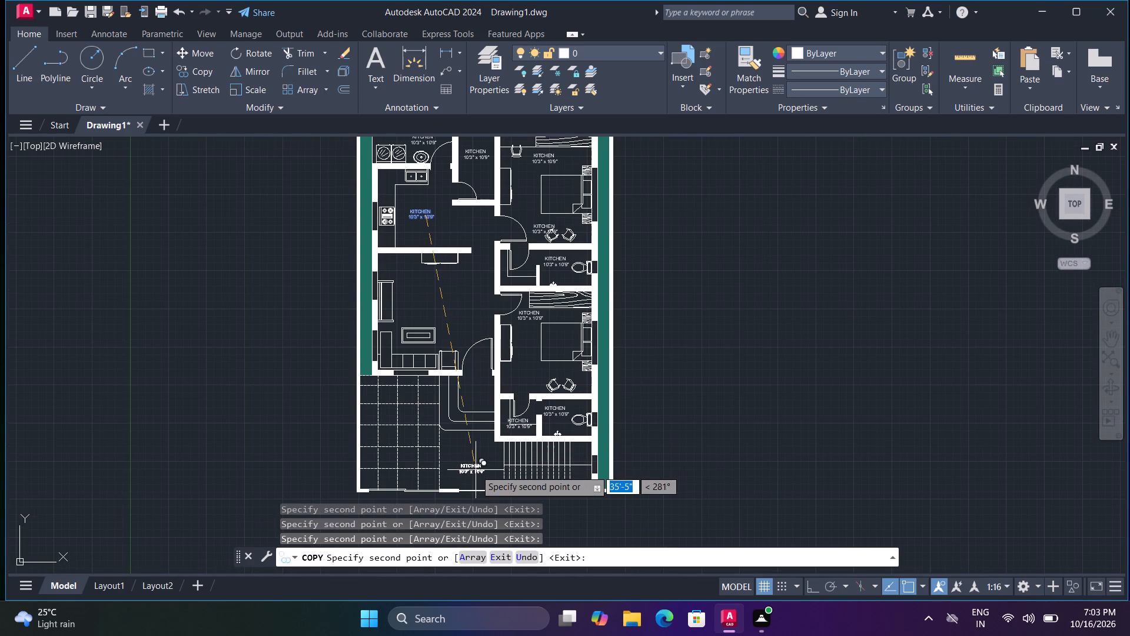
scroll(470, 400, "up", 2)
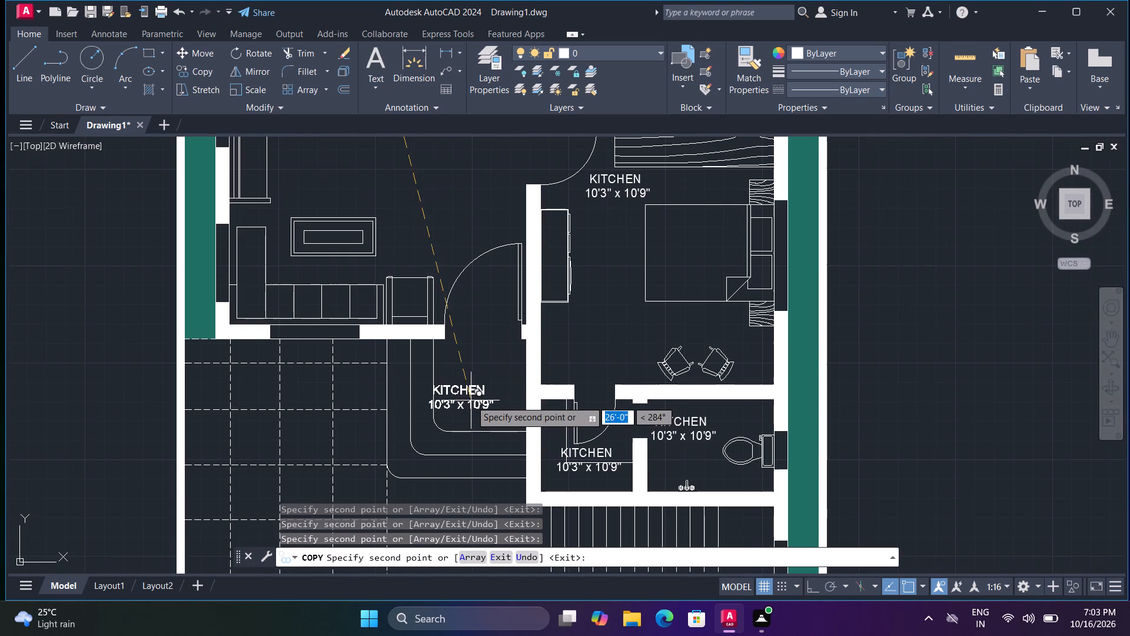
left_click(488, 389)
scroll(480, 406, "down", 1)
left_click(369, 392)
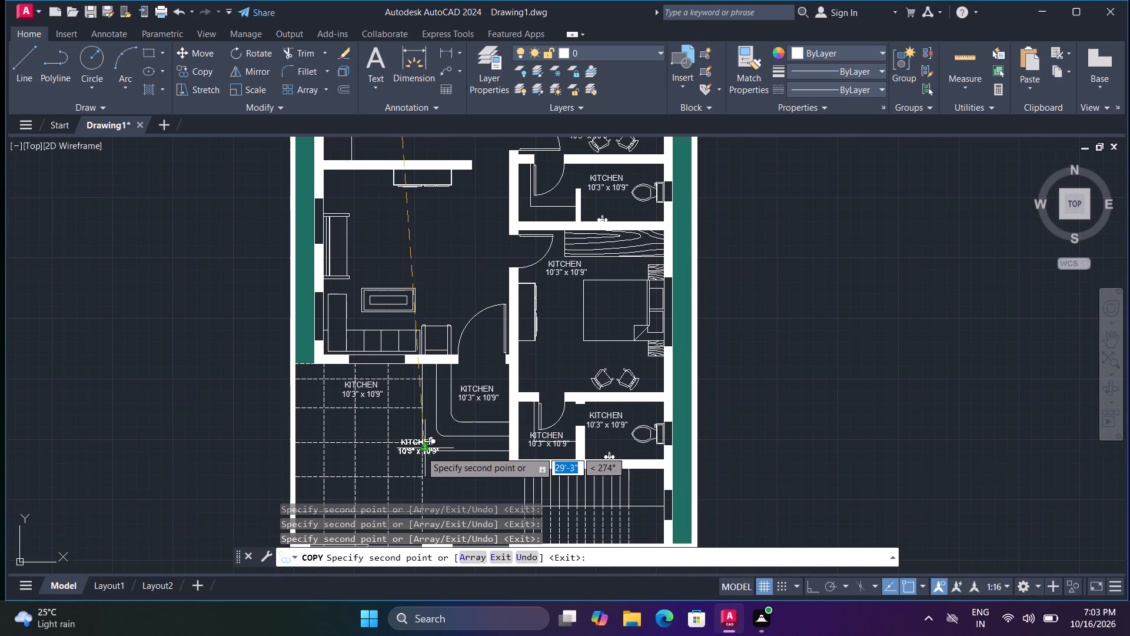
scroll(421, 442, "down", 2)
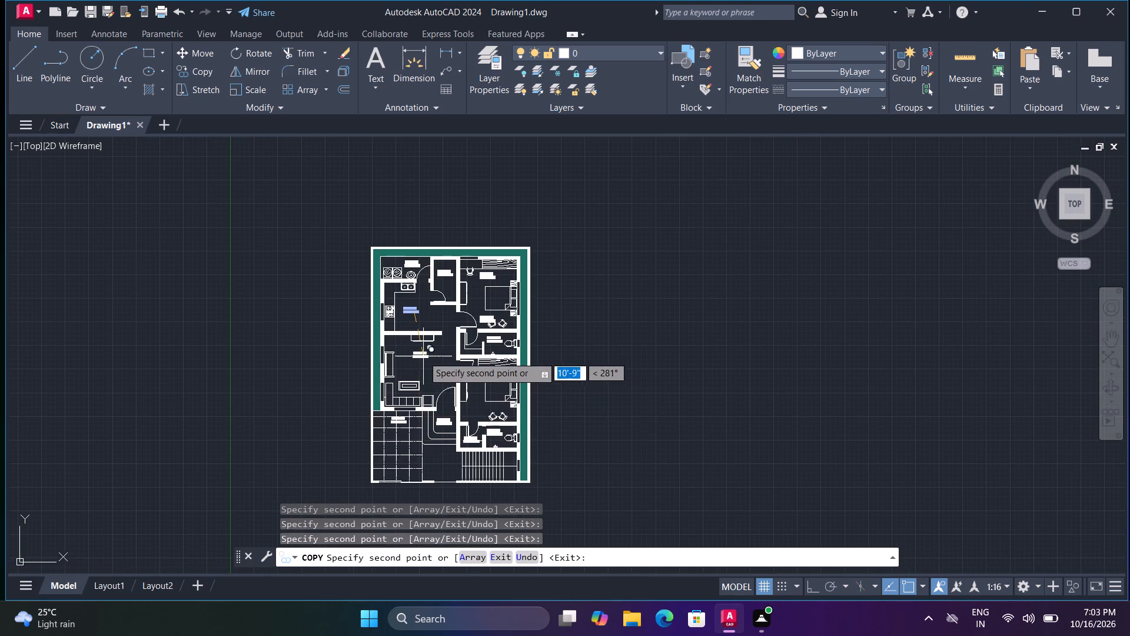
scroll(424, 356, "up", 2)
left_click(405, 393)
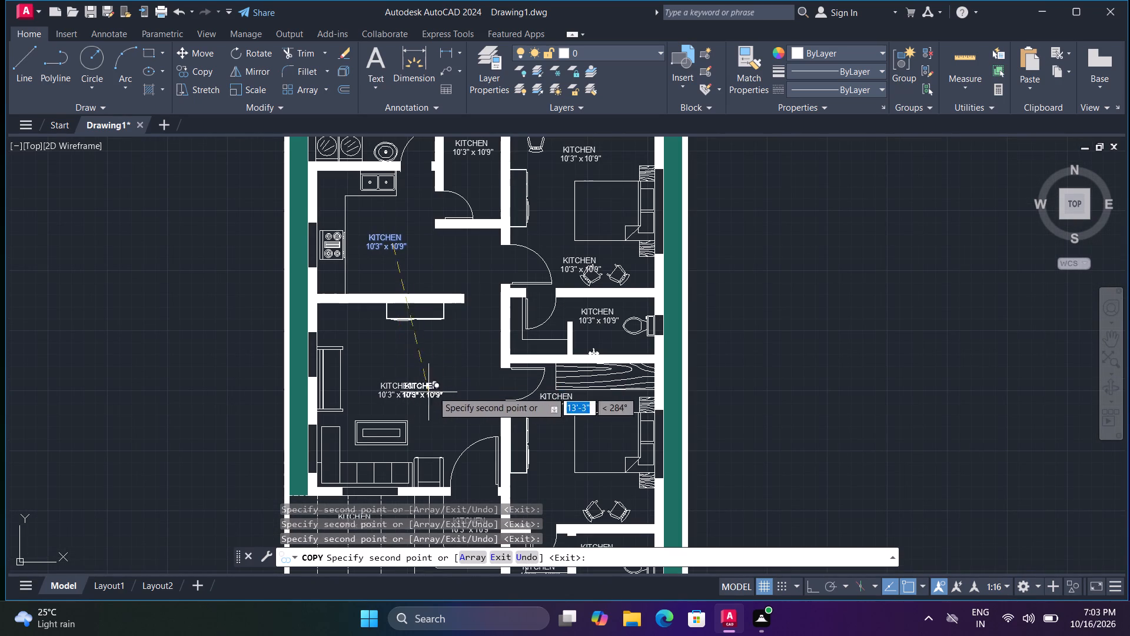
key("Escape")
Replace the label text in the northwest appliance room with UTILITY and 11'0" x 5'0" on two lines.
scroll(470, 352, "up", 2)
scroll(469, 342, "down", 2)
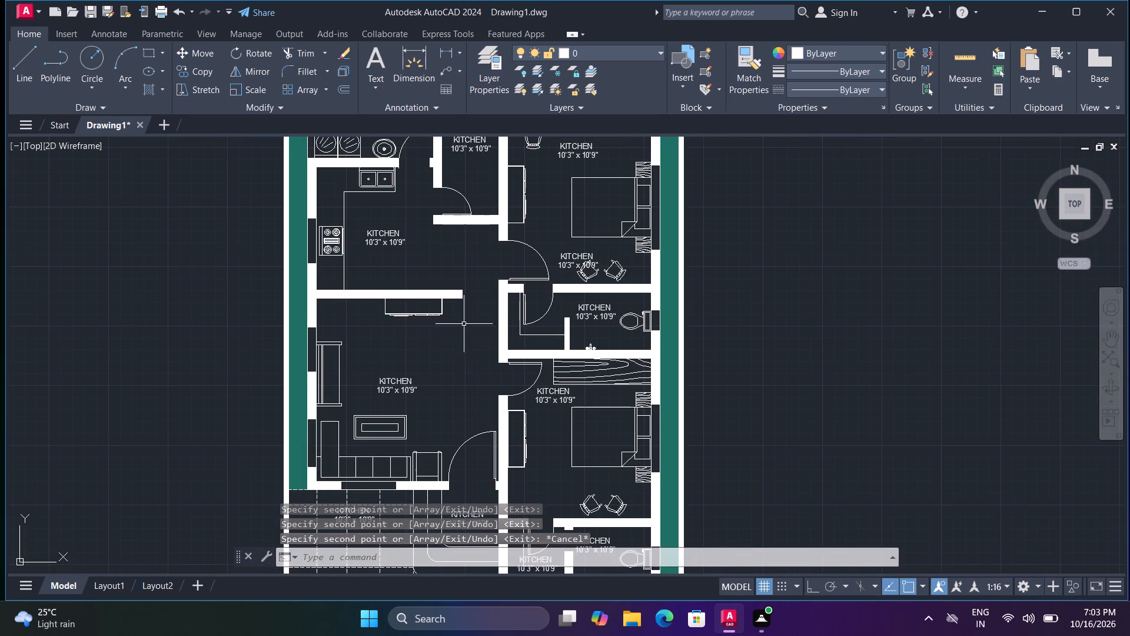
middle_click_drag(477, 330, 493, 524)
scroll(431, 342, "up", 1)
middle_click_drag(432, 339, 467, 455)
scroll(450, 426, "up", 1)
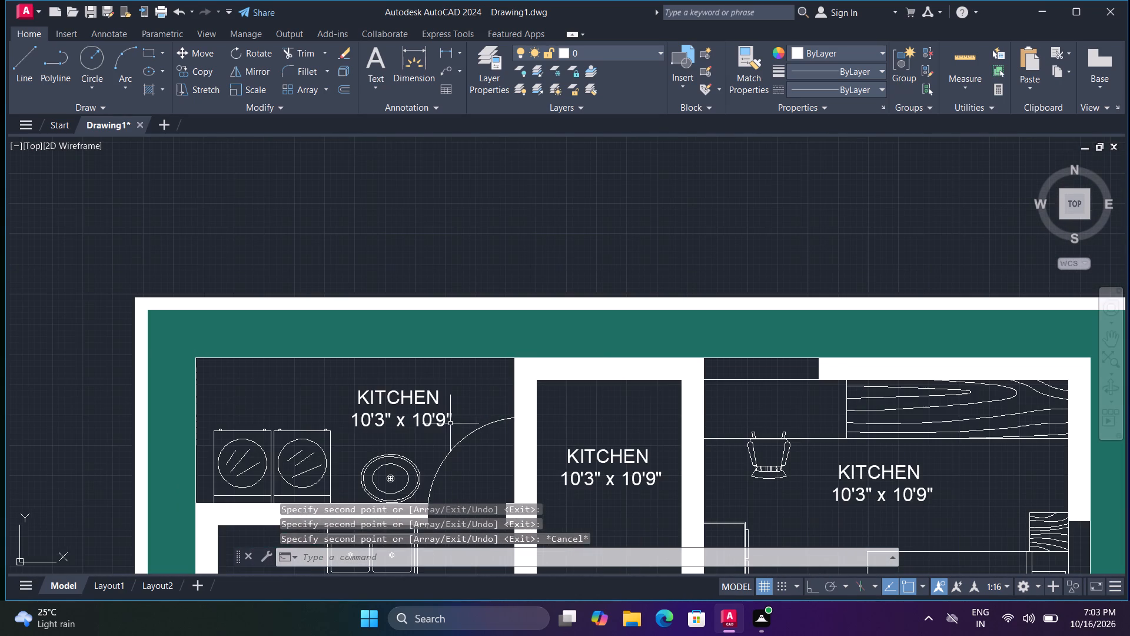
double_click(437, 405)
key("ctrl+a")
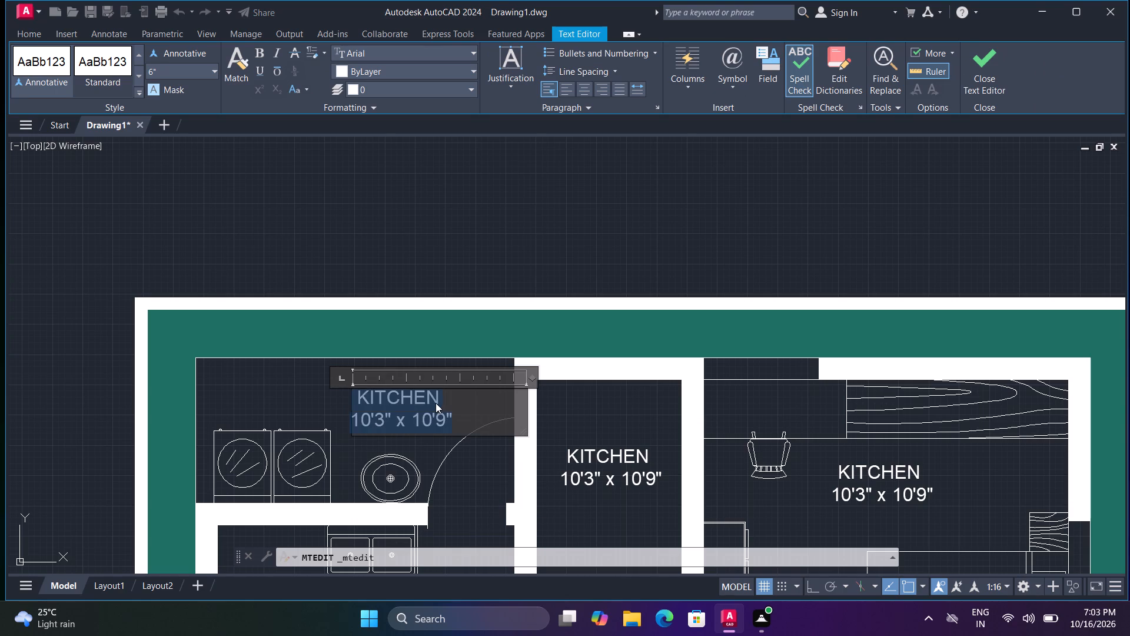
type("UTILITY")
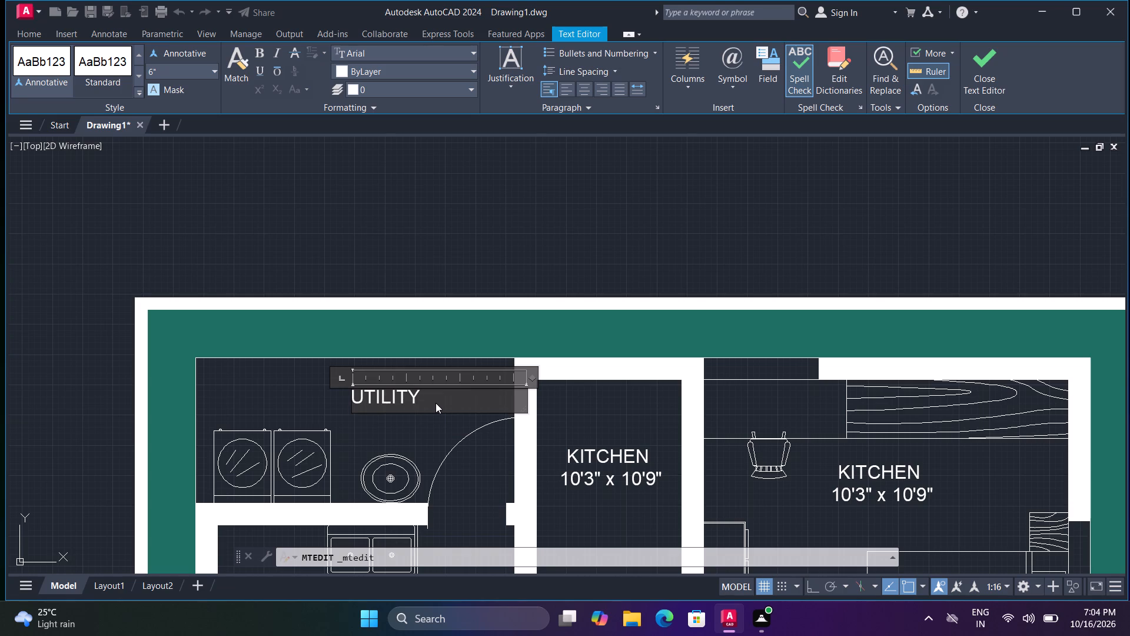
key("Return")
type("11")
type("'0")
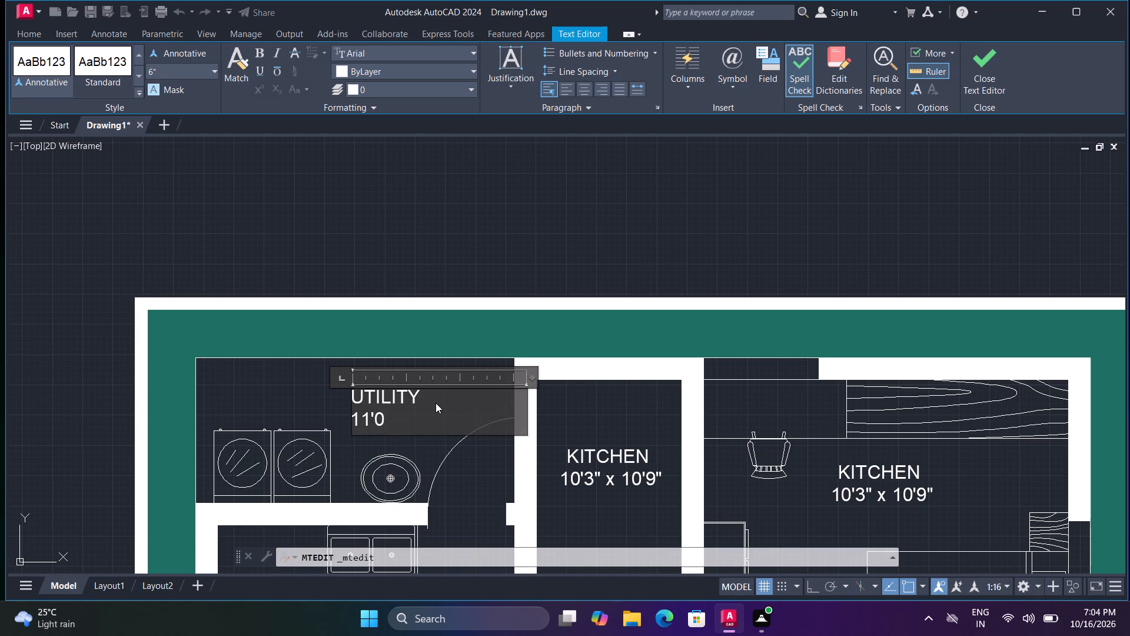
key("shift+quotedbl")
key("space")
type("x")
key("space")
type("5'0\"")
Indent the word UTILITY by one space above its dimensions line and finish the text edit.
key("Up")
key("Left")
key("Left")
key("Left")
key("Left")
key("Left")
key("Left")
key("Left")
key("Left")
key("Left")
key("space")
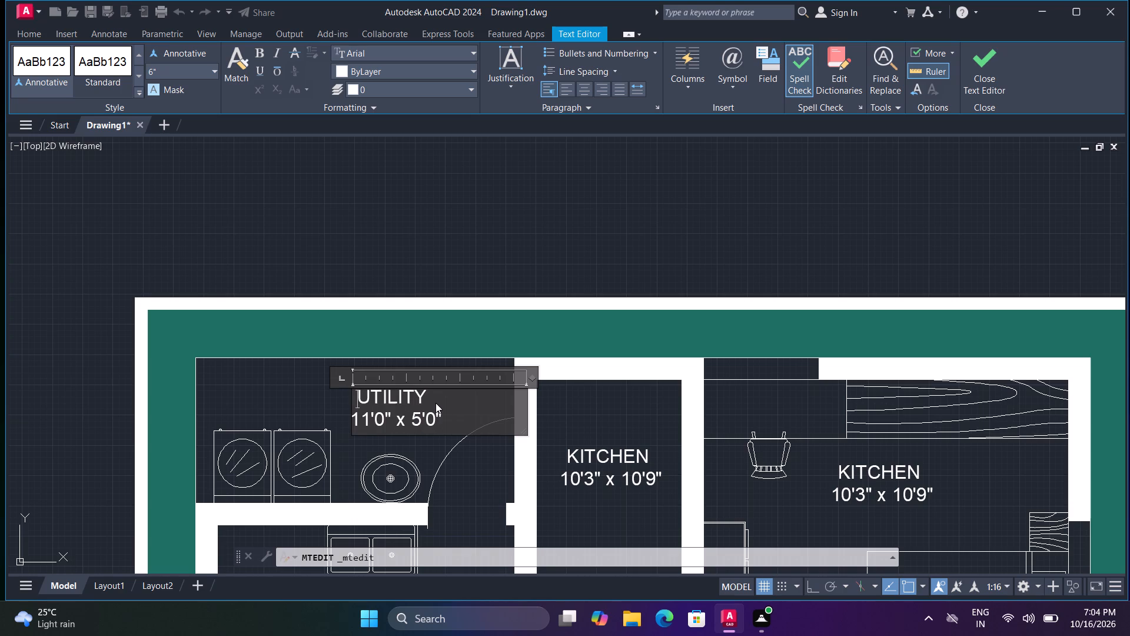
left_click(298, 405)
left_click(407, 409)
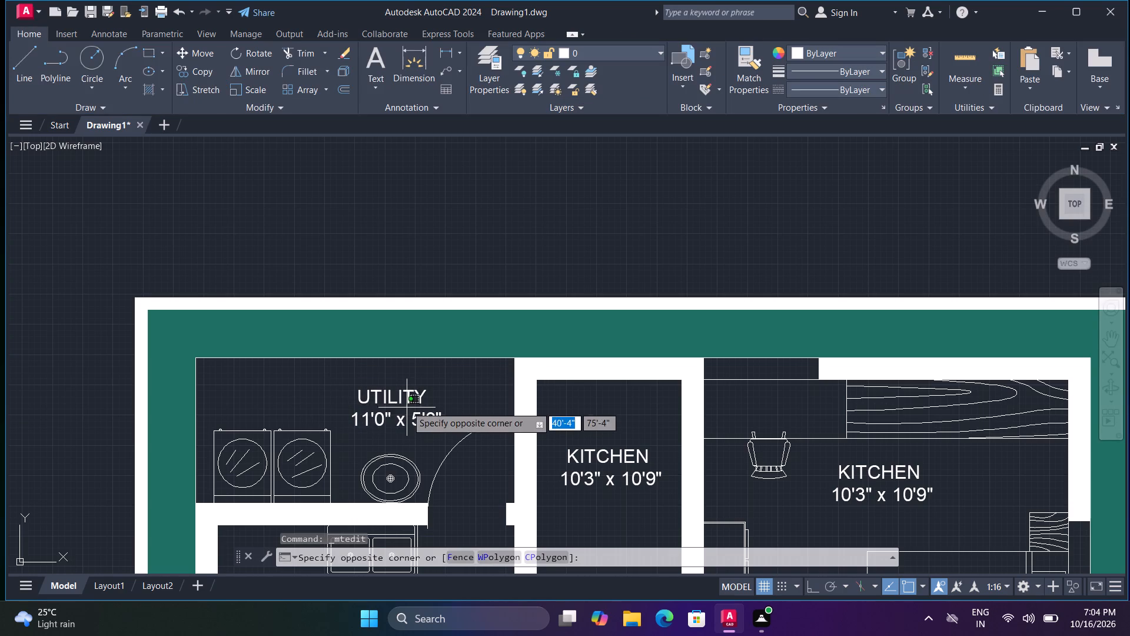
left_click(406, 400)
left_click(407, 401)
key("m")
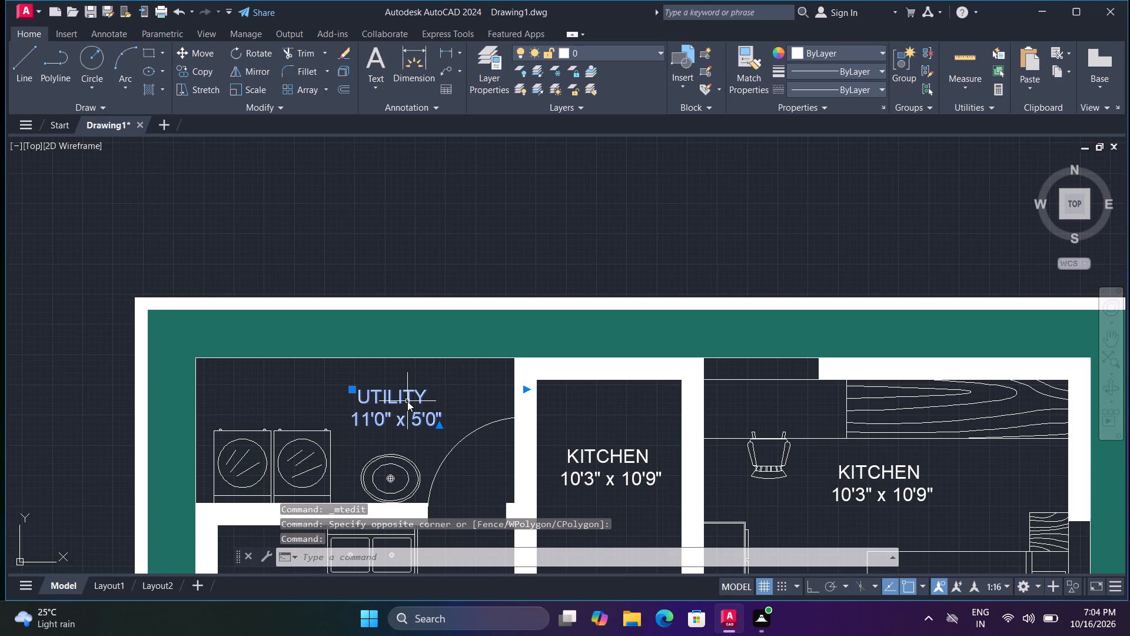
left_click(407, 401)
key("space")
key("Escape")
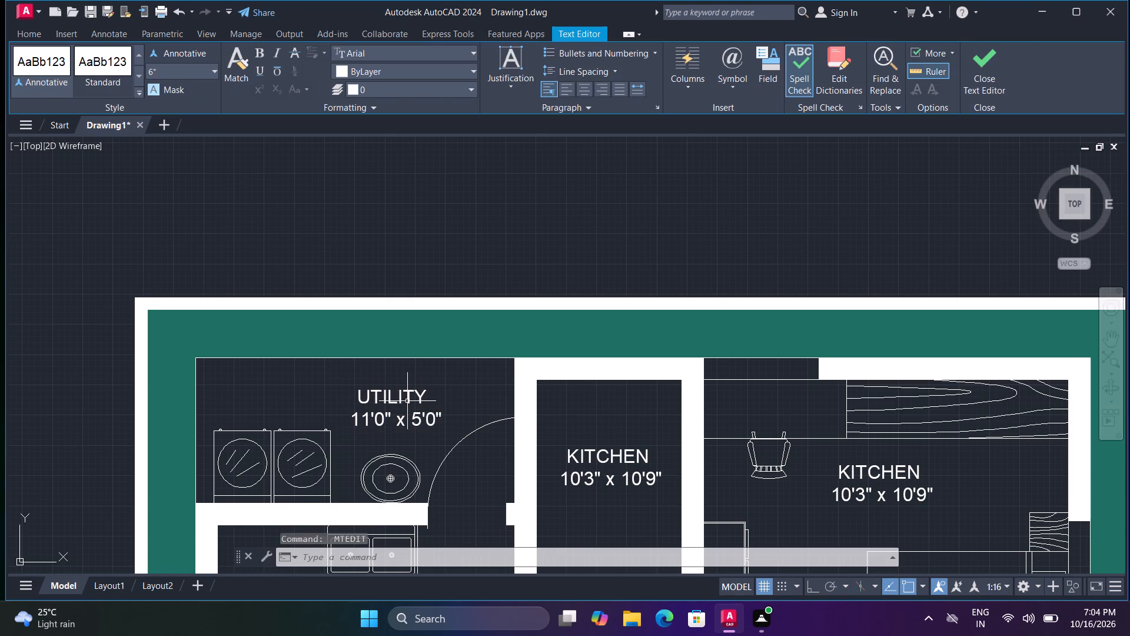
Move the UTILITY label slightly southeast, towards the room's door swing.
type("M")
key("space")
left_click(407, 401)
key("space")
left_click(407, 401)
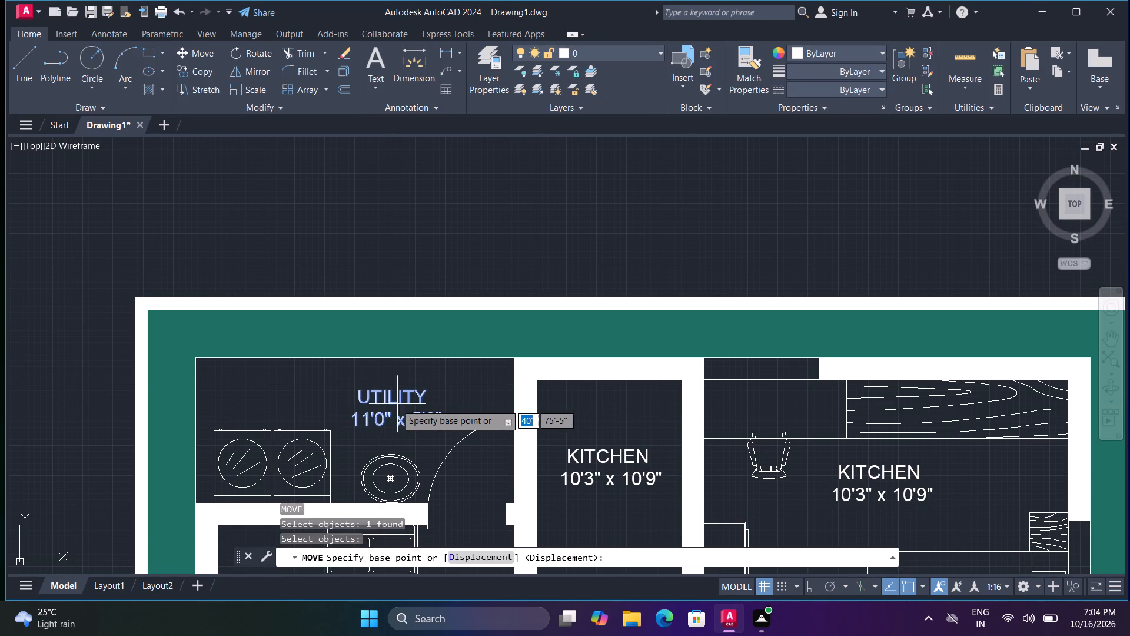
left_click(388, 403)
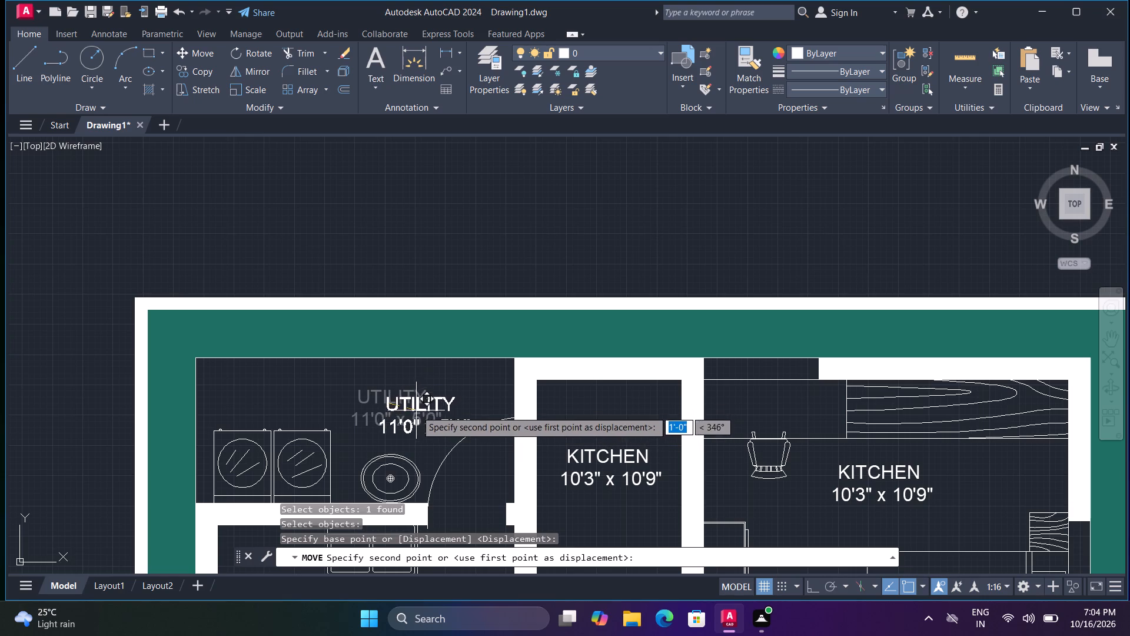
left_click(412, 414)
Scale the UTILITY label down to about three quarters of its size, using a base point within the label.
type("SC")
key("space")
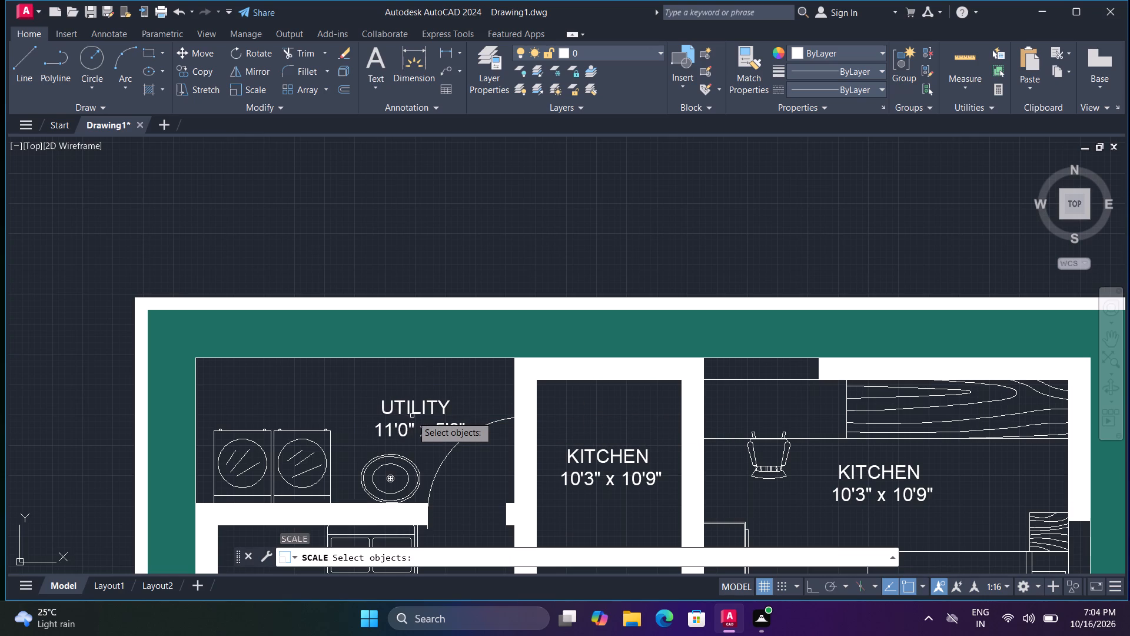
left_click(412, 414)
key("space")
left_click(414, 425)
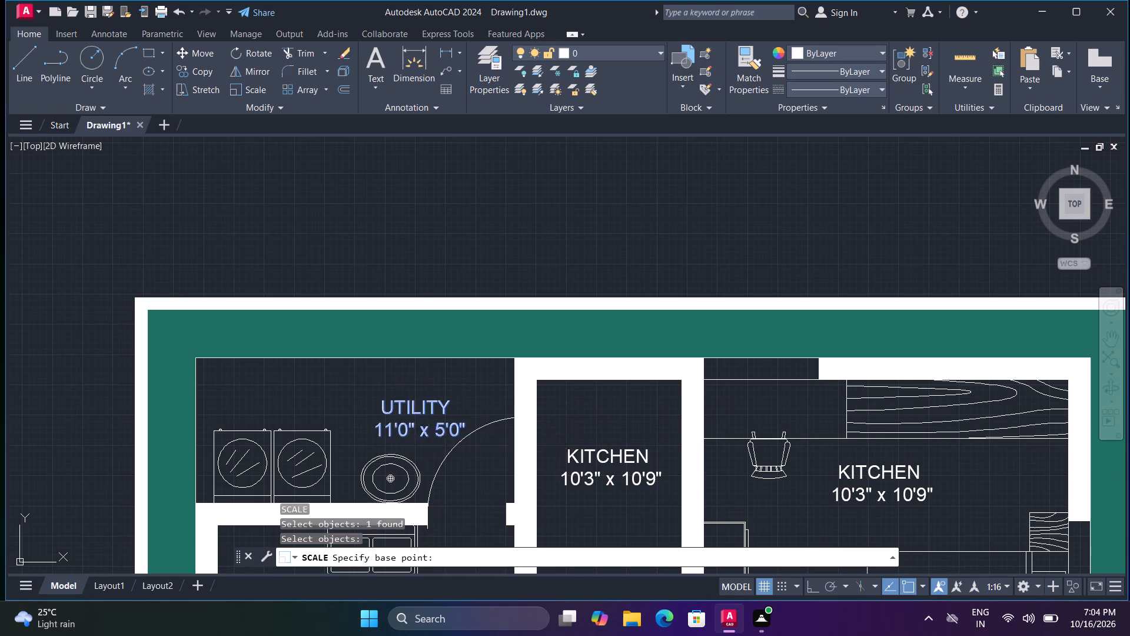
left_click(455, 475)
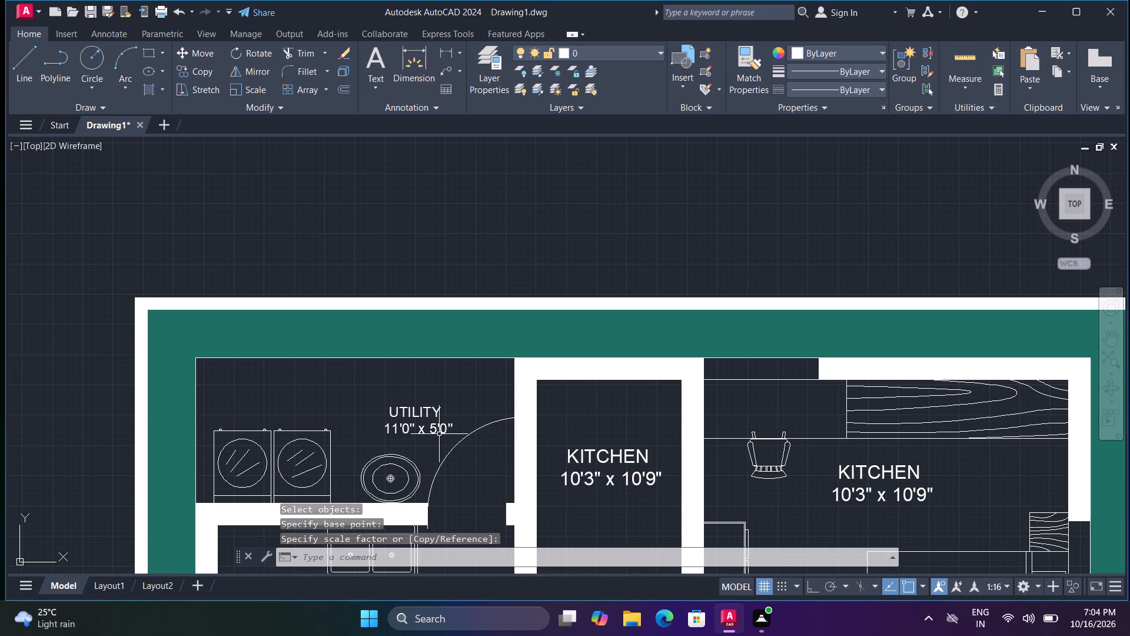
Move the reduced UTILITY label slightly north so it sits clear above the washbasin and door swing.
type("M")
key("space")
left_click(437, 431)
key("space")
left_click(437, 431)
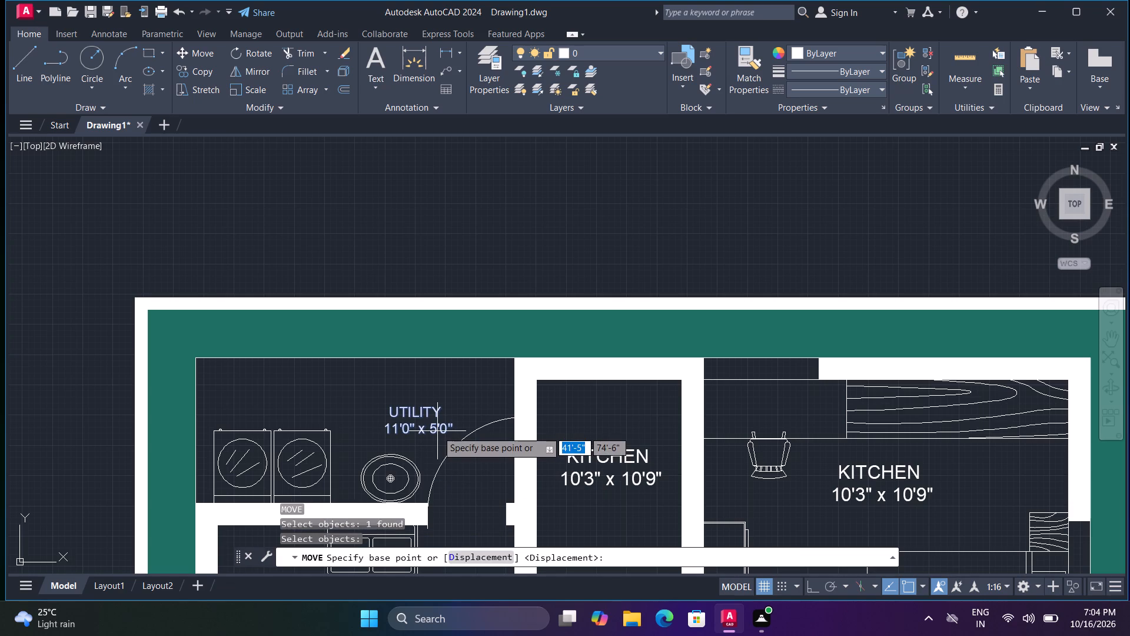
left_click(440, 425)
left_click(444, 412)
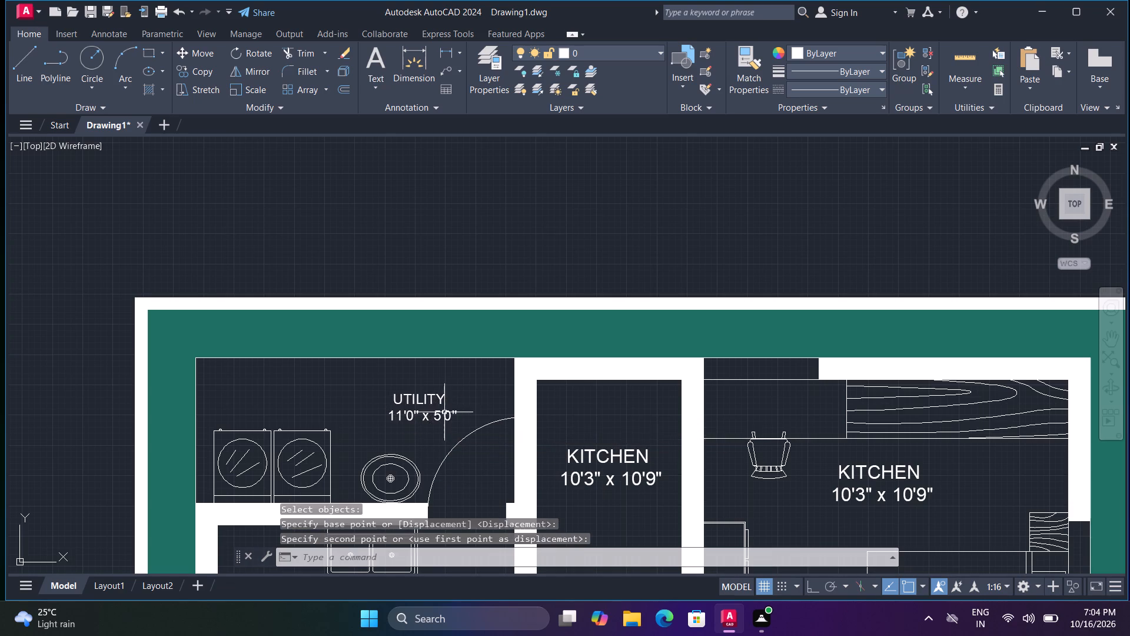
Replace the copied kitchen label's text in the narrow room east of the utility with STORE, indented by two spaces.
scroll(447, 419, "down", 2)
scroll(527, 450, "up", 2)
double_click(501, 410)
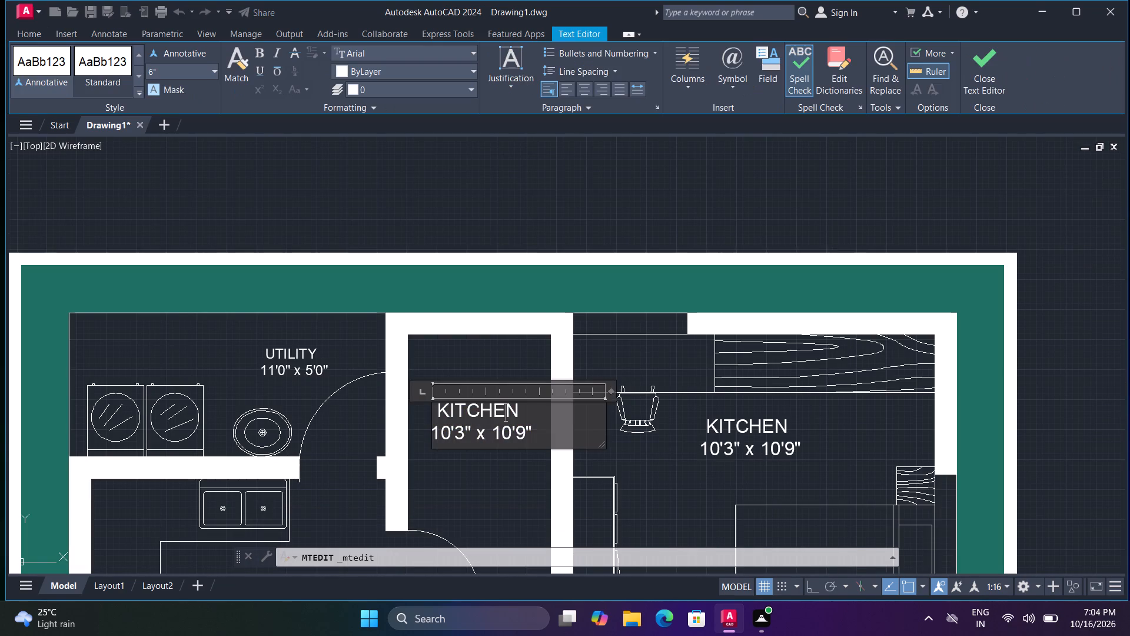
key("ctrl+a")
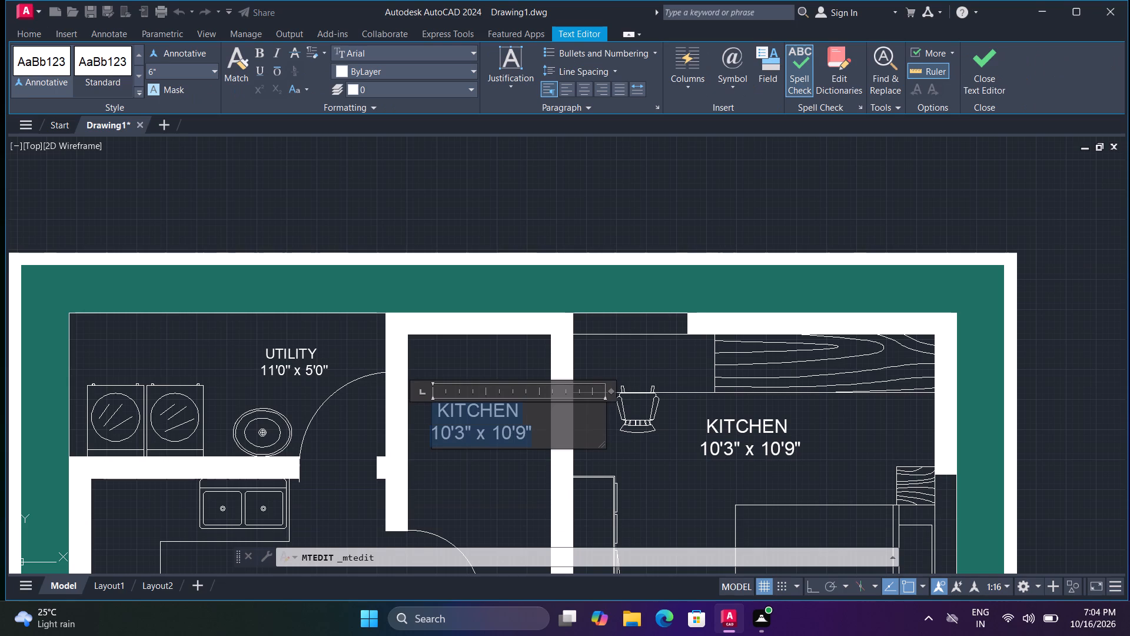
type("STORR")
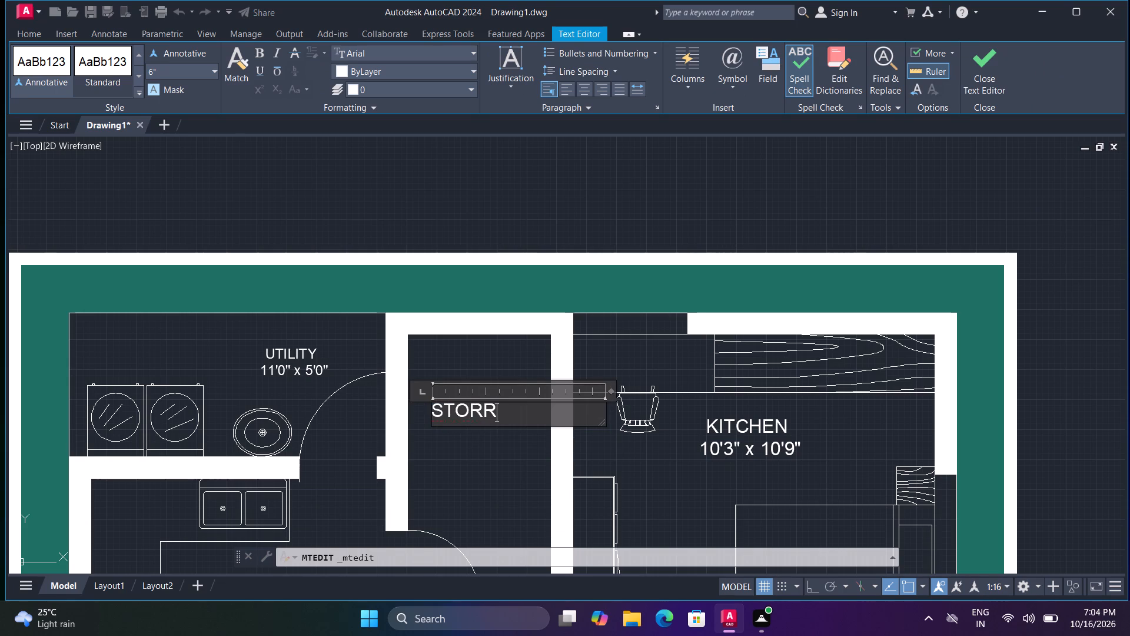
key("BackSpace")
key("e")
key("Right")
key("Up")
key("Down")
key("Up")
key("Down")
key("Down")
key("Up")
key("Left")
key("Left")
key("Left")
key("Left")
key("Left")
key("space")
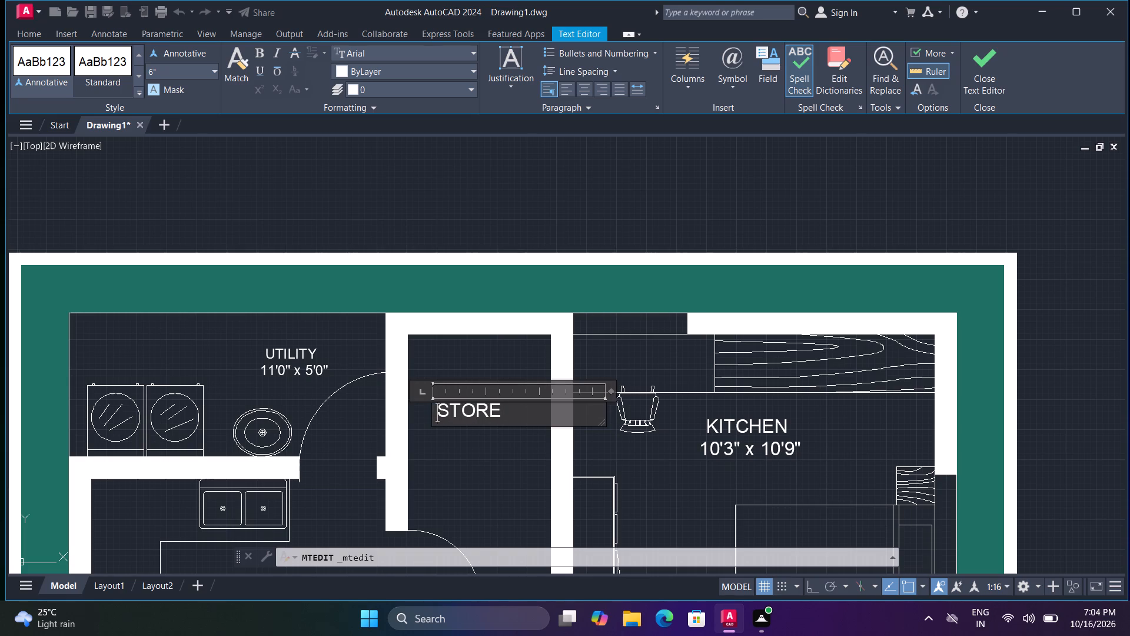
key("space")
key("Right")
key("Right")
key("Right")
key("Right")
key("Right")
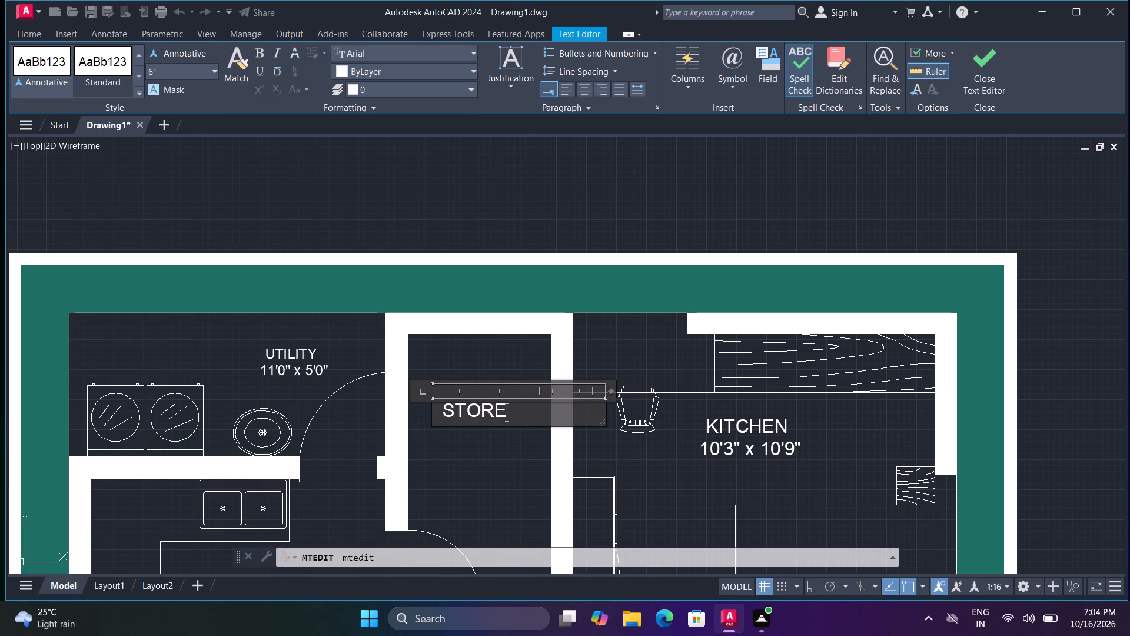
Add the dimensions line 5'0" x 10'0" below STORE and finish the text edit.
key("Down")
key("Return")
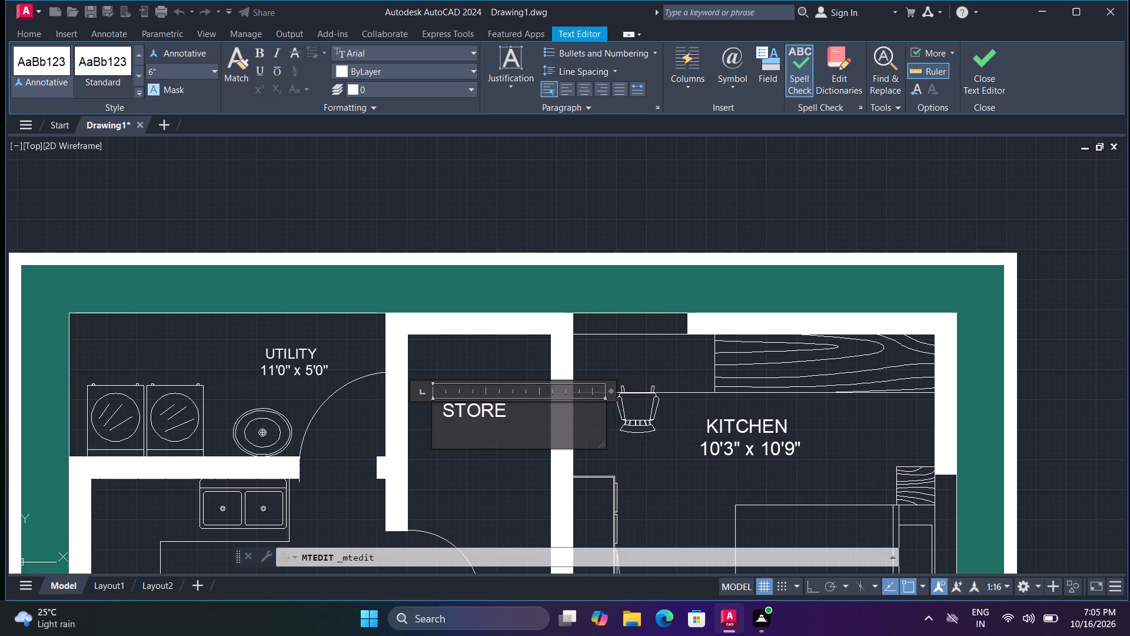
key("5")
key("apostrophe")
key("space")
key("BackSpace")
key("0")
type("\"")
key("space")
type("x")
key("space")
type("10'0\"")
left_click(468, 501)
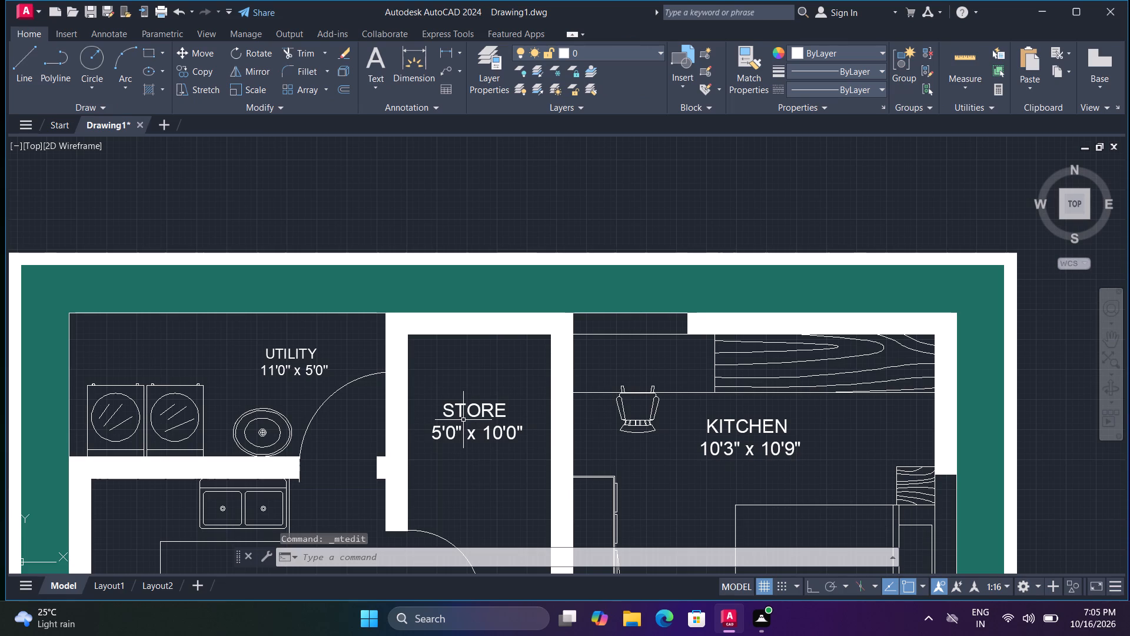
Scale the STORE label down to about three quarters of its size, using a base point within the label.
type("SC")
key("space")
left_click(474, 415)
key("space")
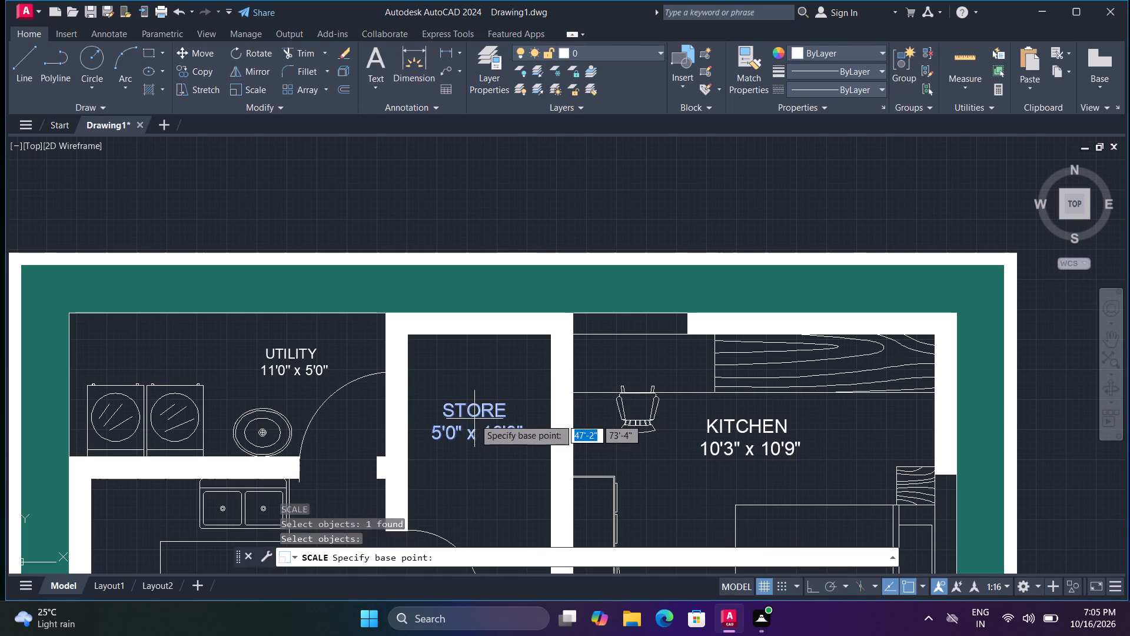
left_click(474, 419)
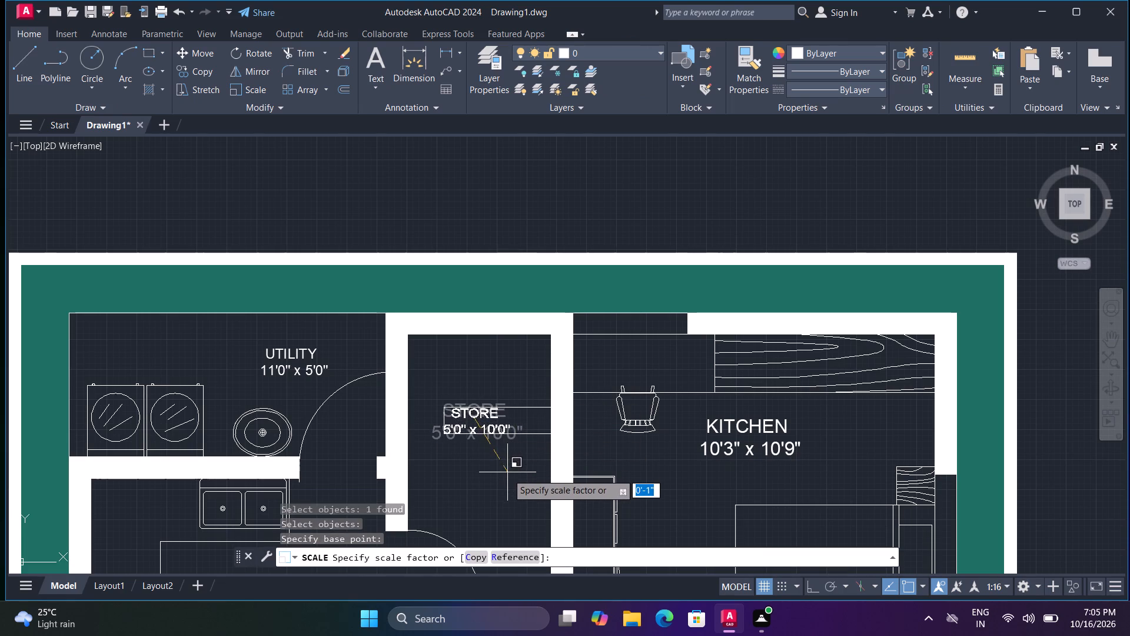
left_click(508, 476)
key("comma")
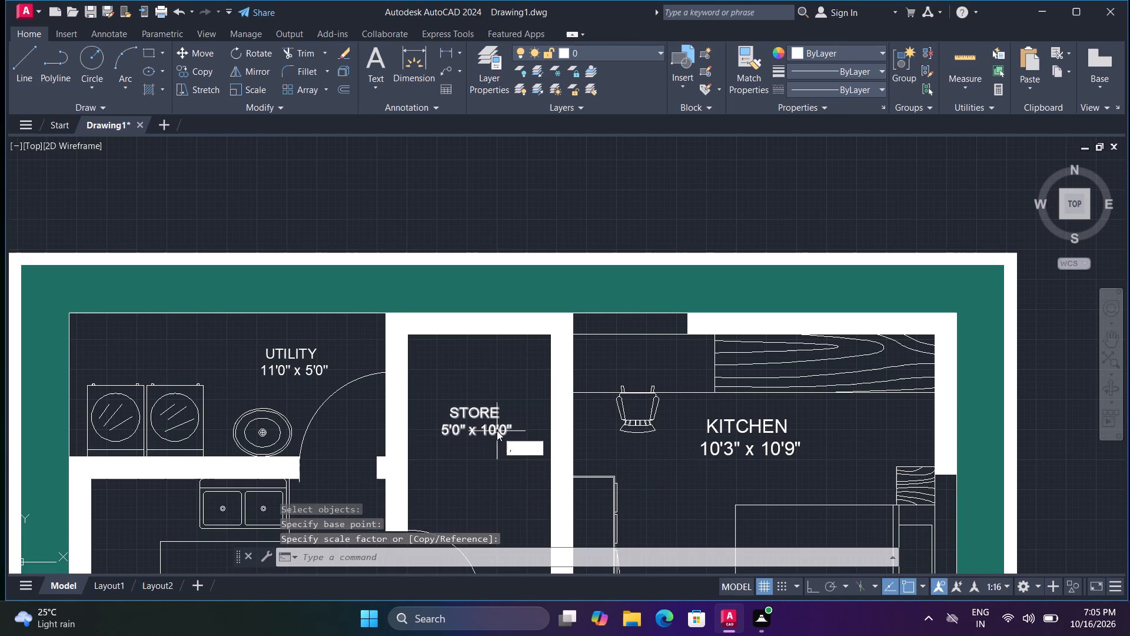
key("Escape")
Move the reduced STORE label slightly south within the store room.
type("M")
key("space")
left_click(497, 429)
key("space")
left_click(494, 435)
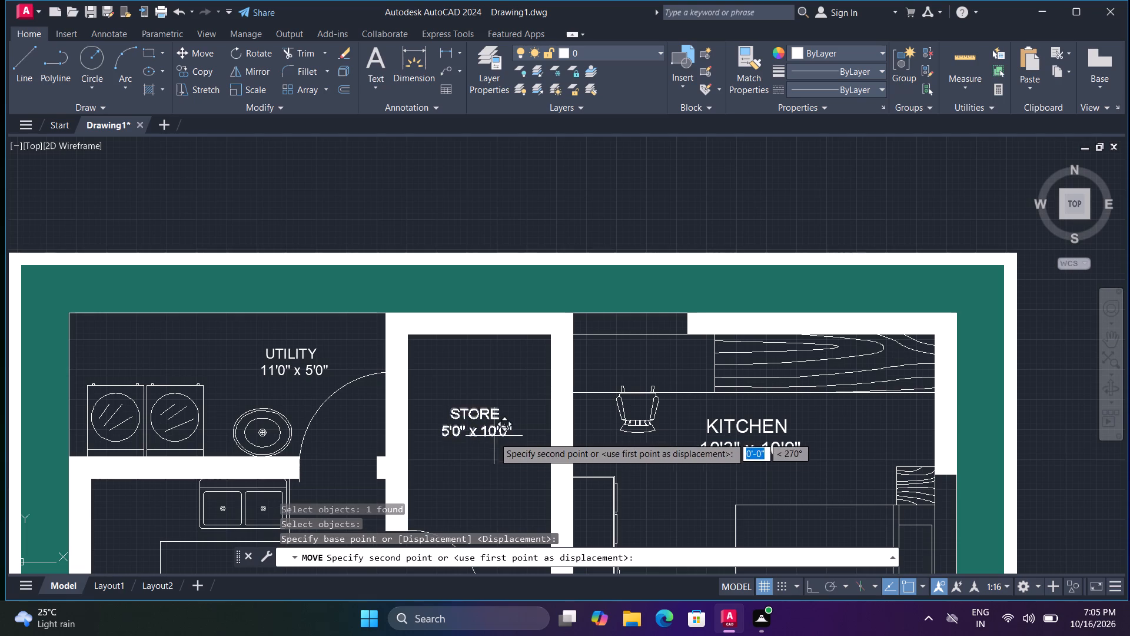
left_click(497, 449)
Replace the whole text of the copied kitchen label in the northeast bedroom with STUDY TABLE and finish the edit.
scroll(497, 450, "down", 1)
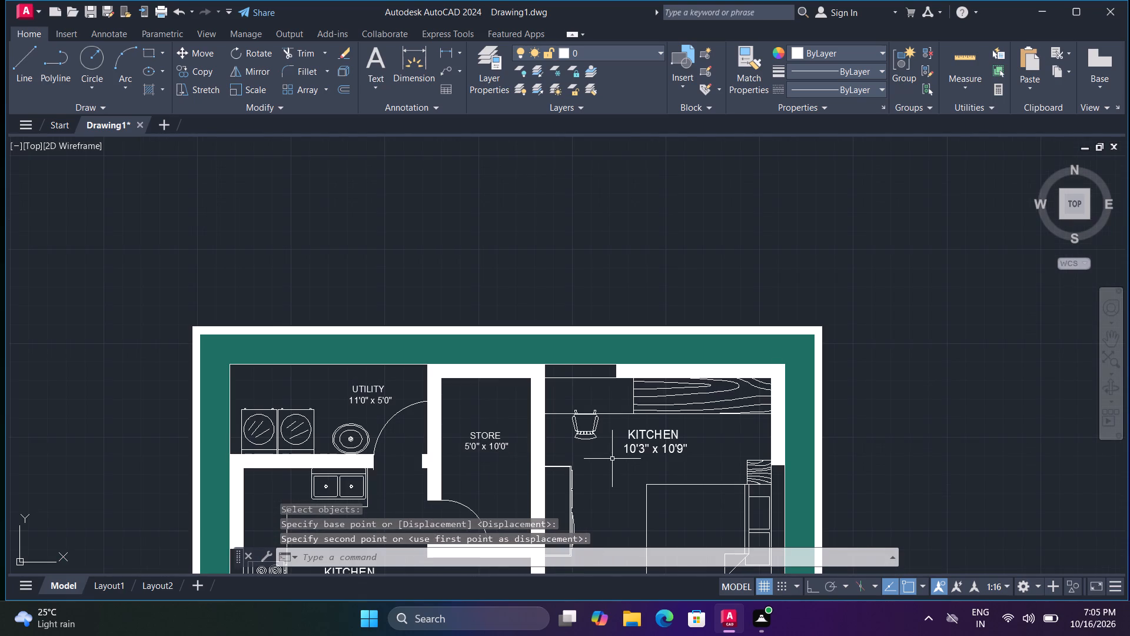
middle_click_drag(596, 448, 377, 397)
middle_click(371, 396)
scroll(434, 389, "up", 1)
double_click(435, 386)
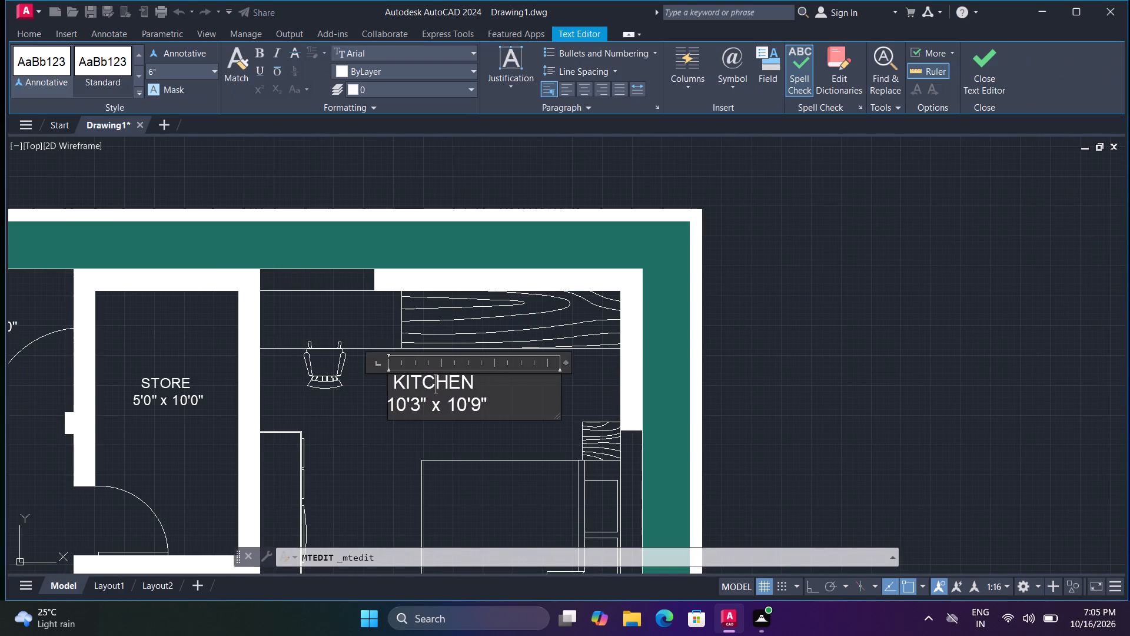
key("ctrl+a")
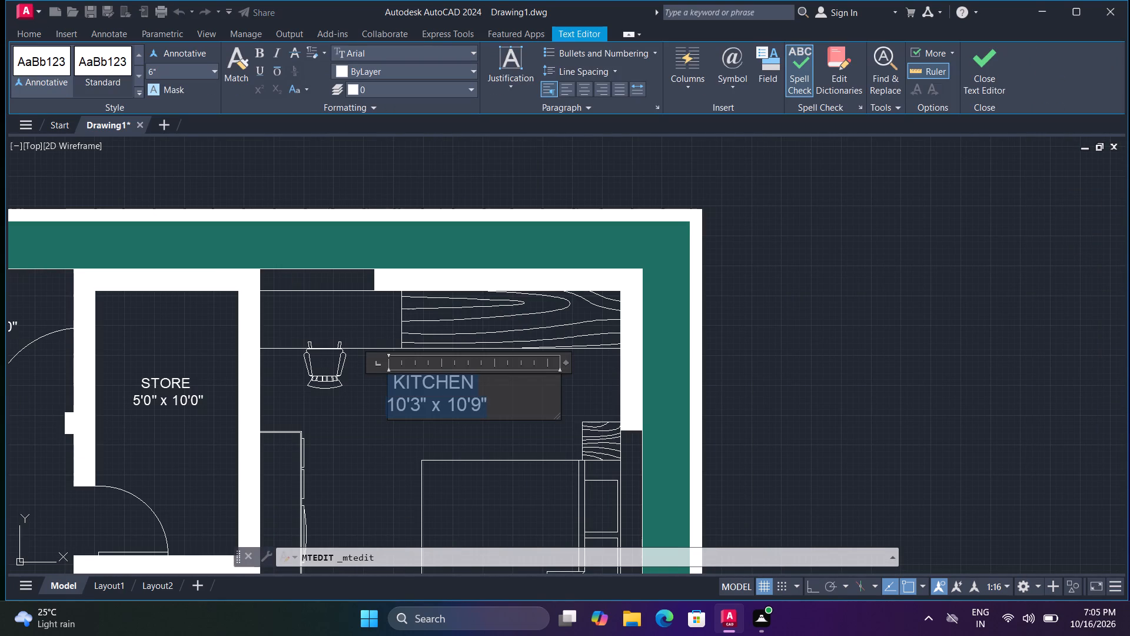
middle_click_drag(486, 470, 453, 475)
middle_click(452, 479)
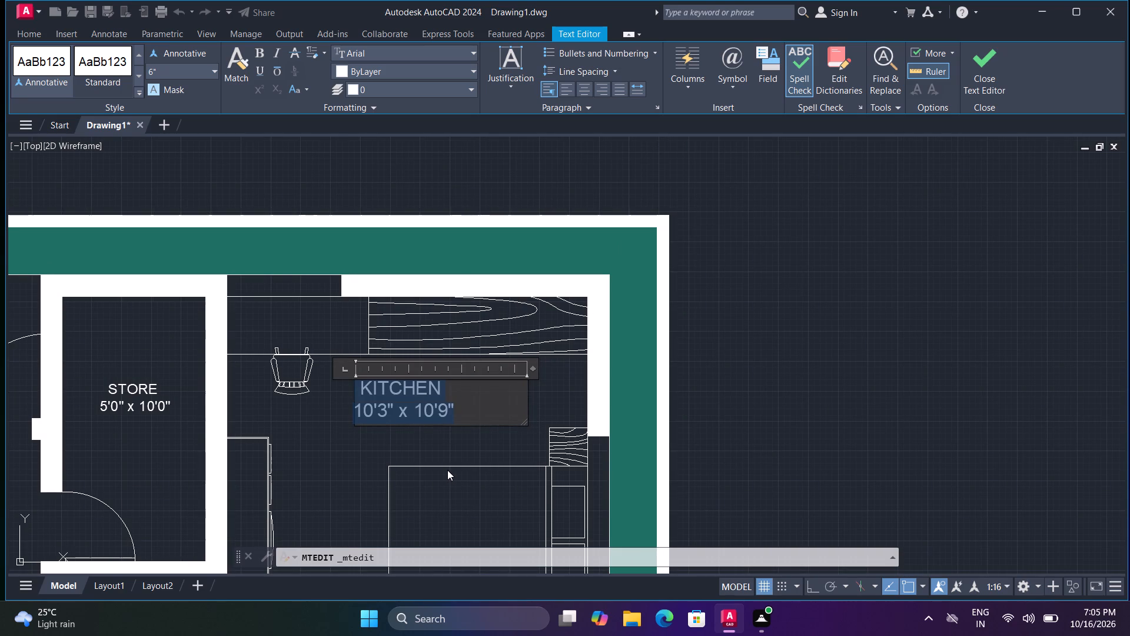
key("s")
type("TUDY TAB")
type("LE")
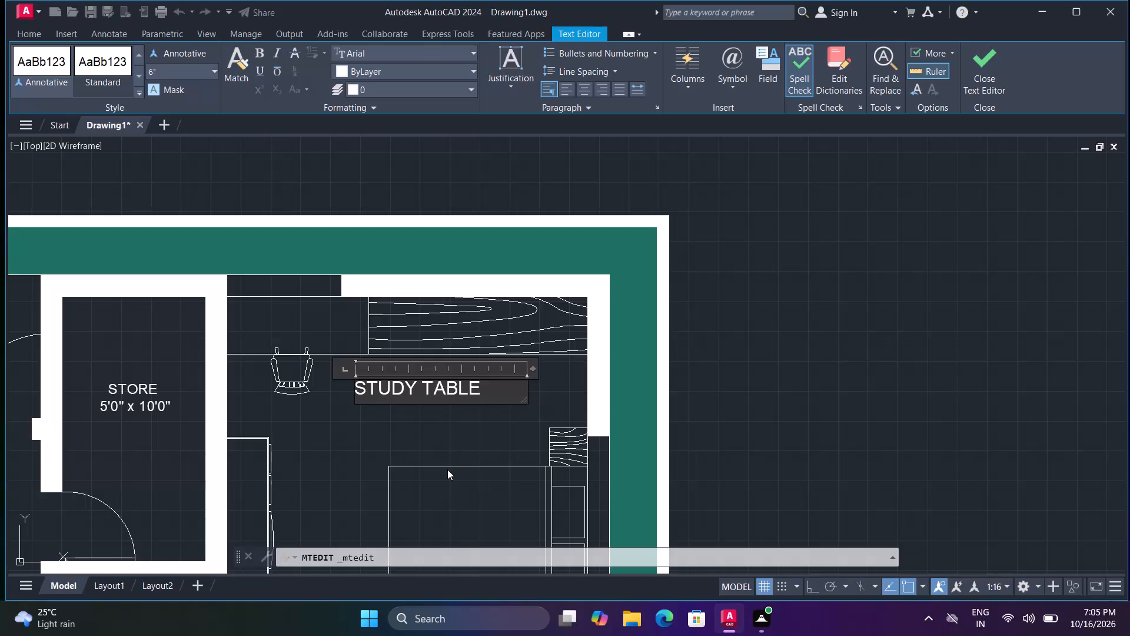
left_click(446, 445)
Move the STUDY TABLE label northwest onto the desk above the chair.
left_click(436, 390)
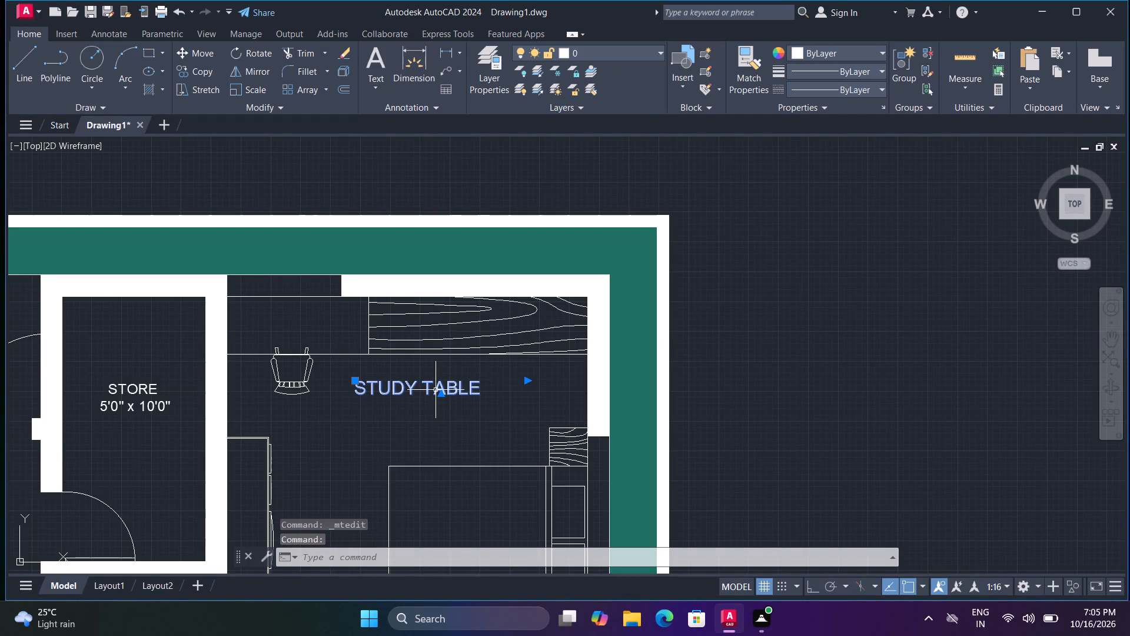
type("M")
key("space")
left_click(436, 389)
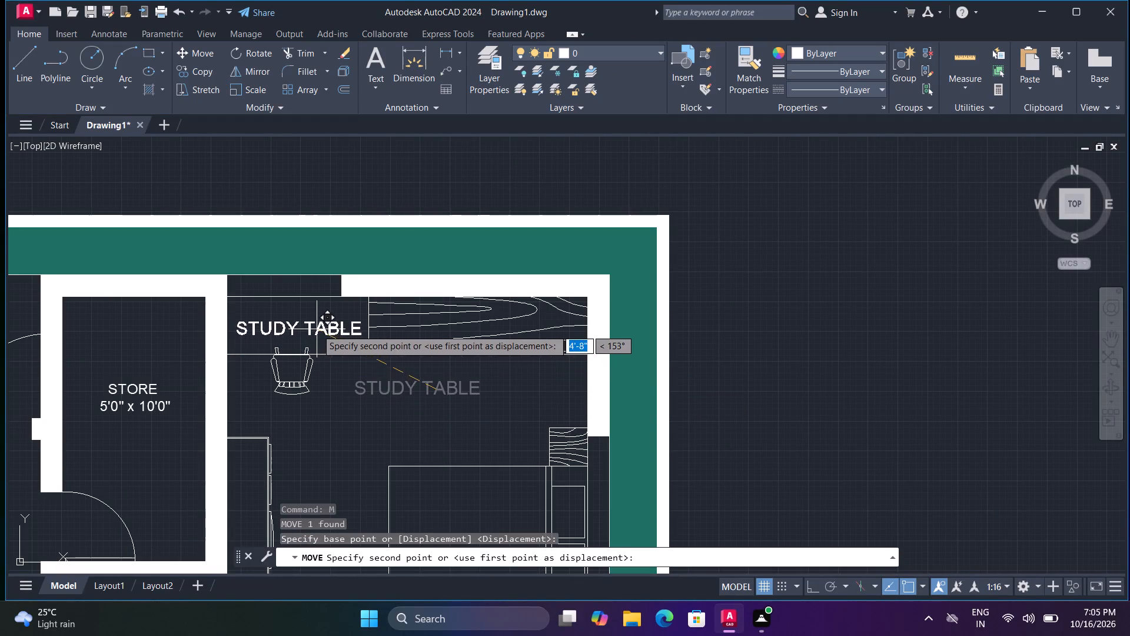
left_click(317, 327)
Scale the STUDY TABLE label down to about two thirds of its size so it fits within the desk outline.
type("SC")
key("space")
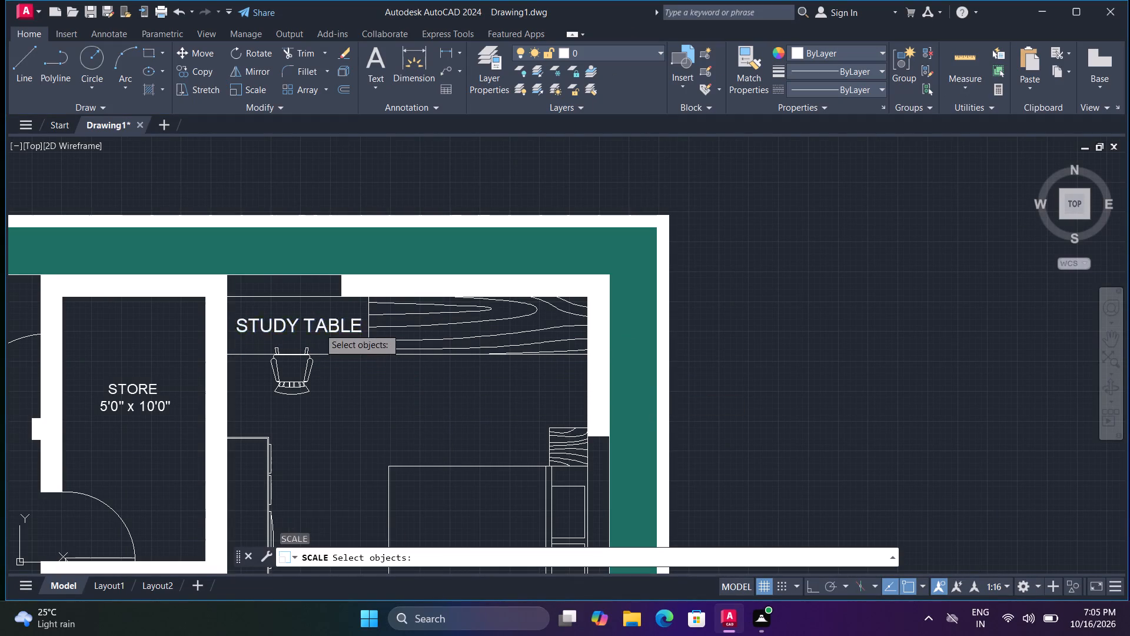
left_click(319, 328)
key("space")
left_click(289, 326)
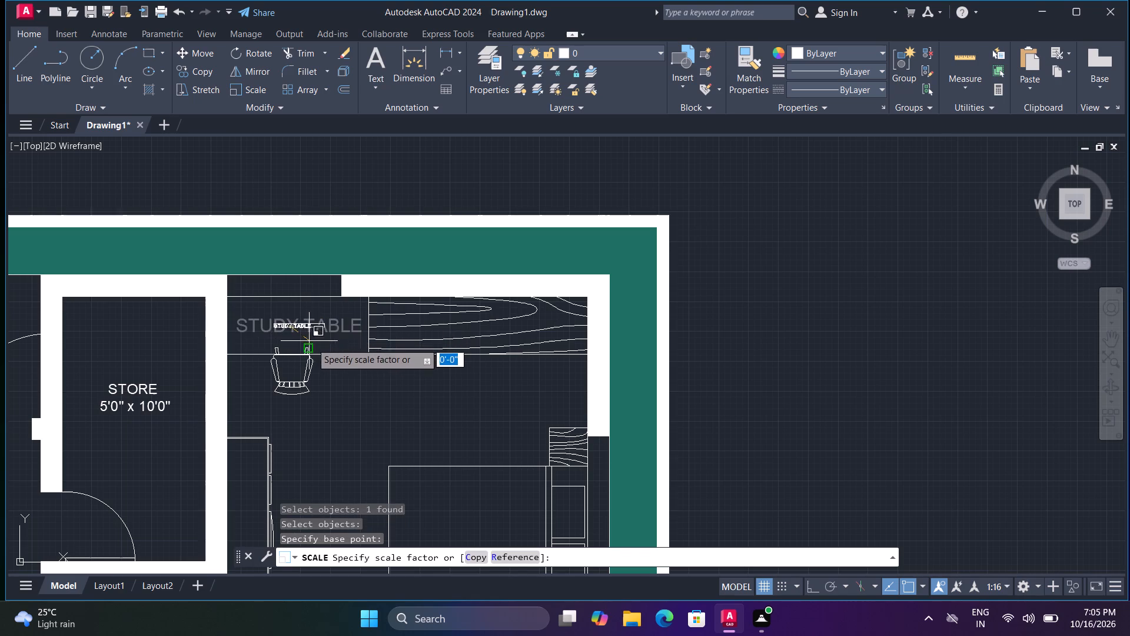
scroll(335, 359, "up", 2)
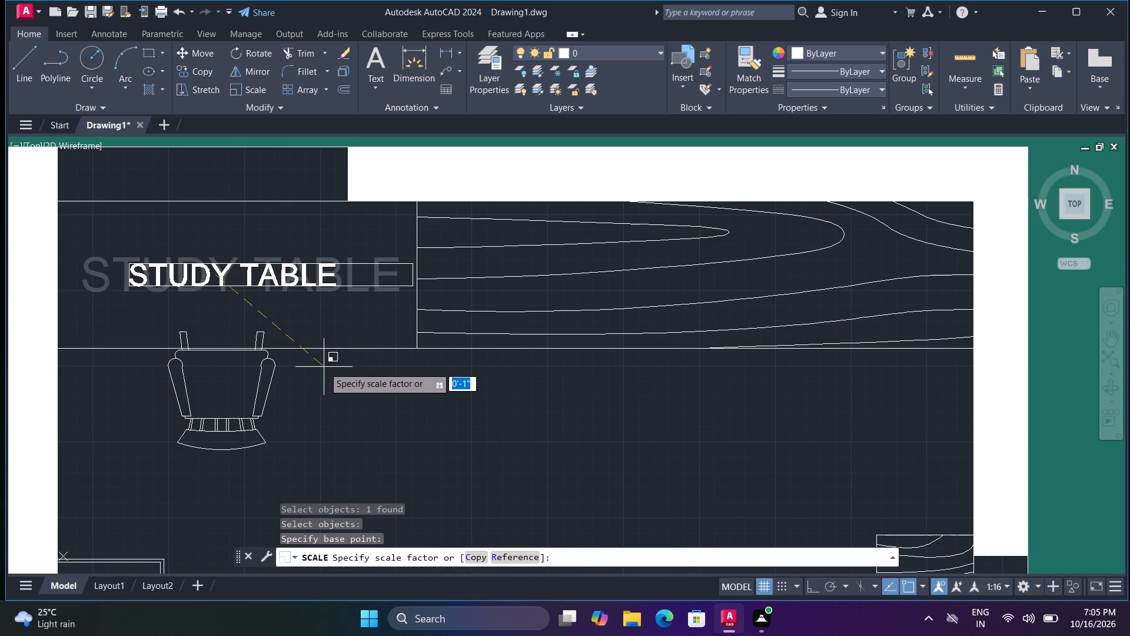
left_click(316, 383)
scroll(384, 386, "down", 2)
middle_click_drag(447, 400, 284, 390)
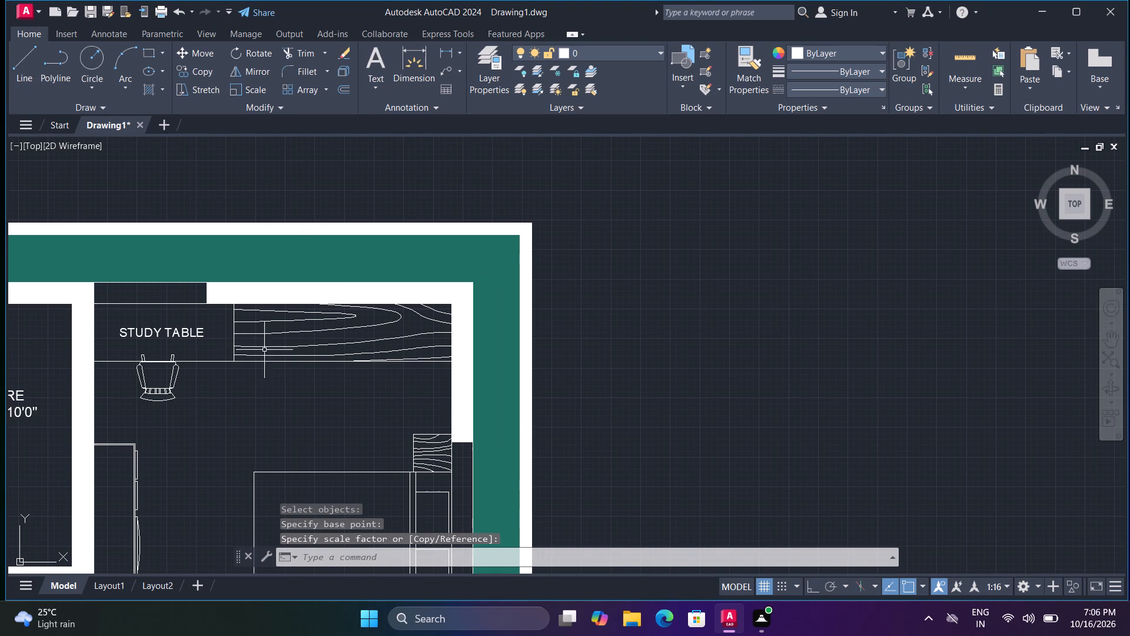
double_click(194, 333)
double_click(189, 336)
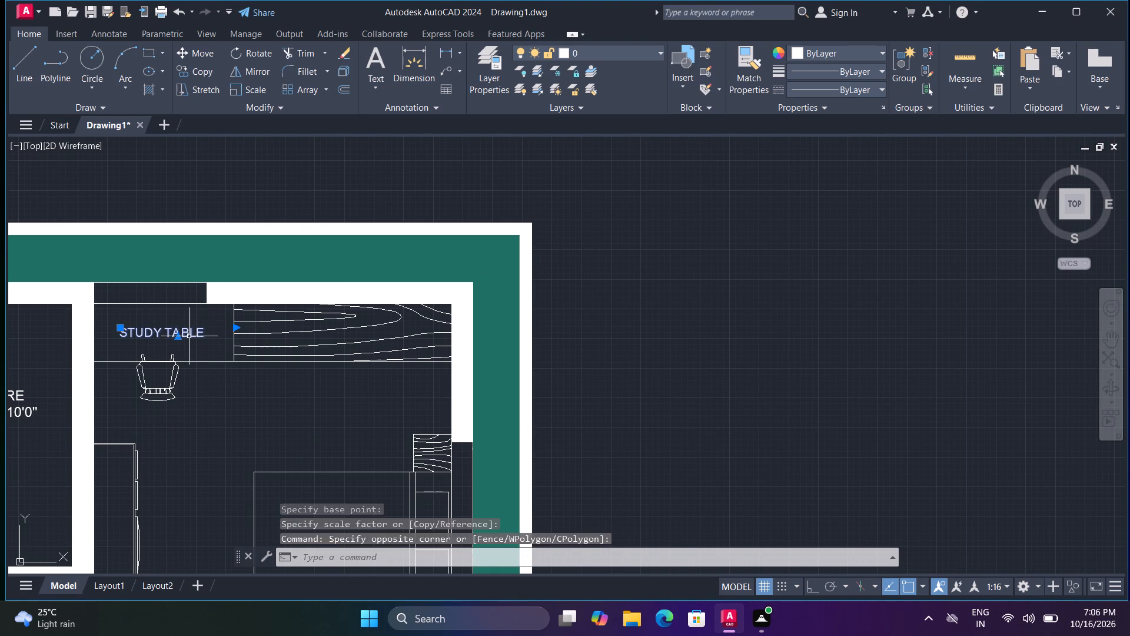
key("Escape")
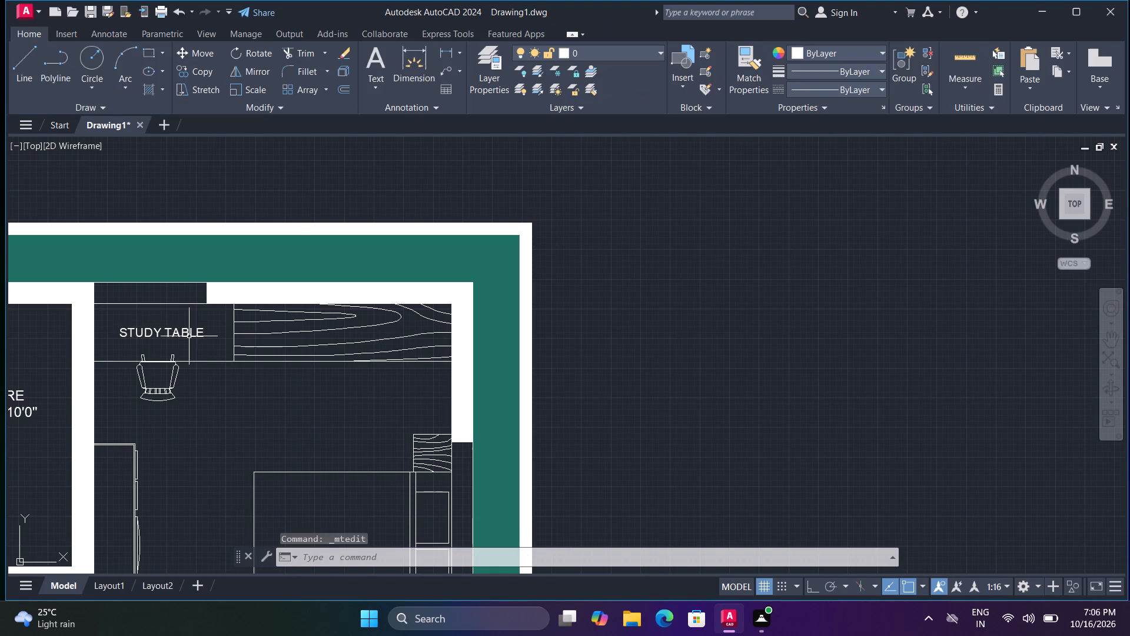
Copy the STUDY TABLE label east onto the wood-grained wardrobe beside the desk in the northeast bedroom.
type("CO")
key("space")
left_click(189, 336)
key("space")
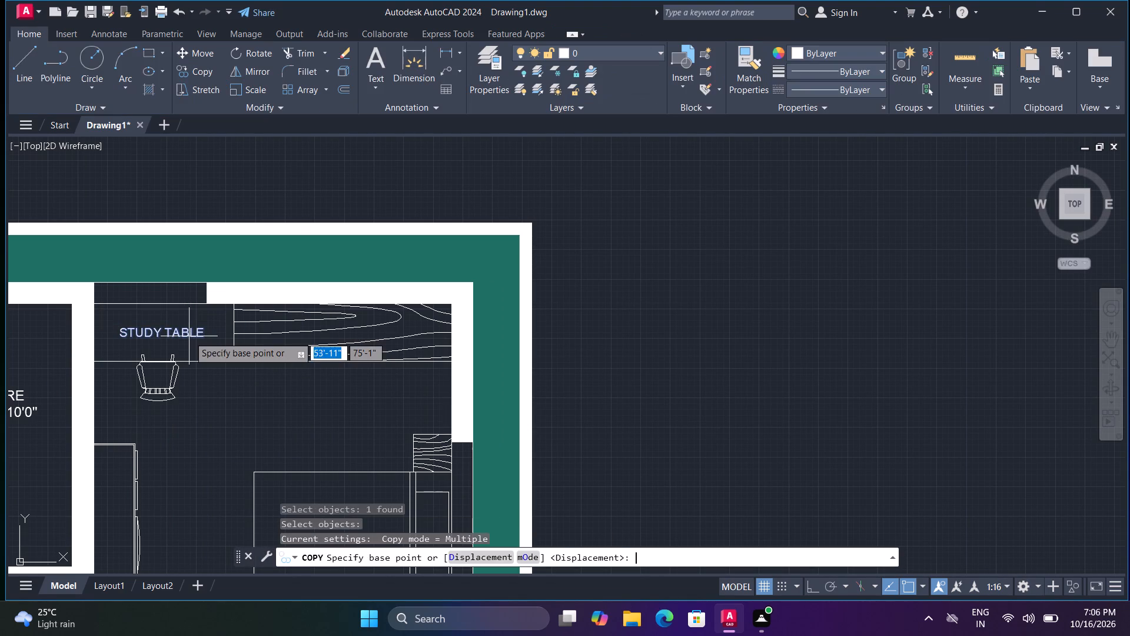
left_click(189, 336)
left_click(185, 333)
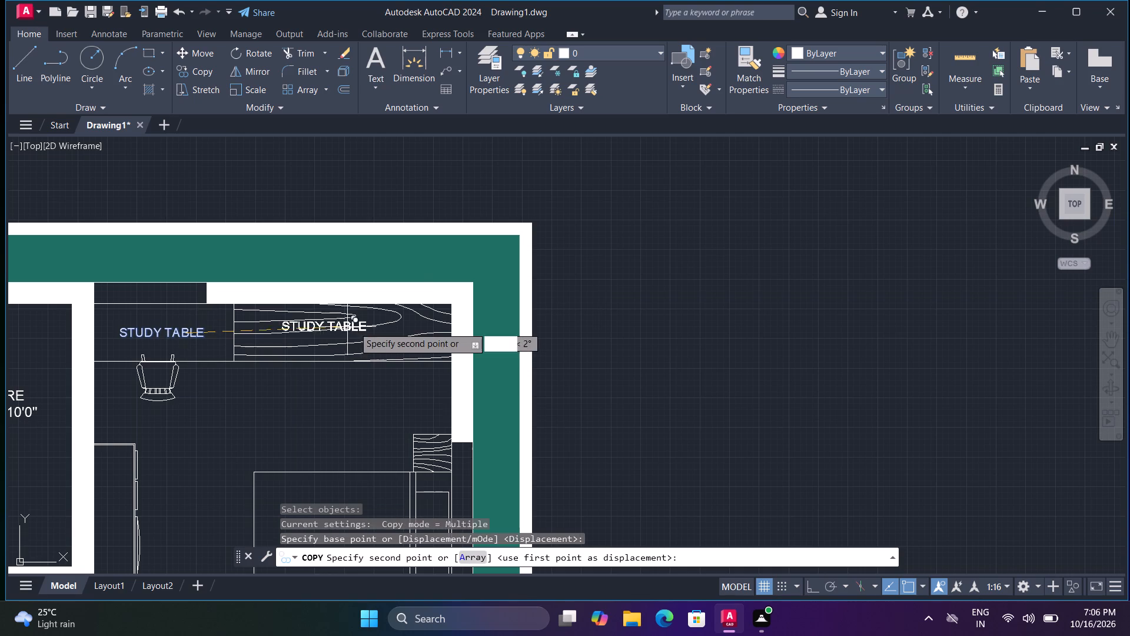
left_click(358, 336)
key("Escape")
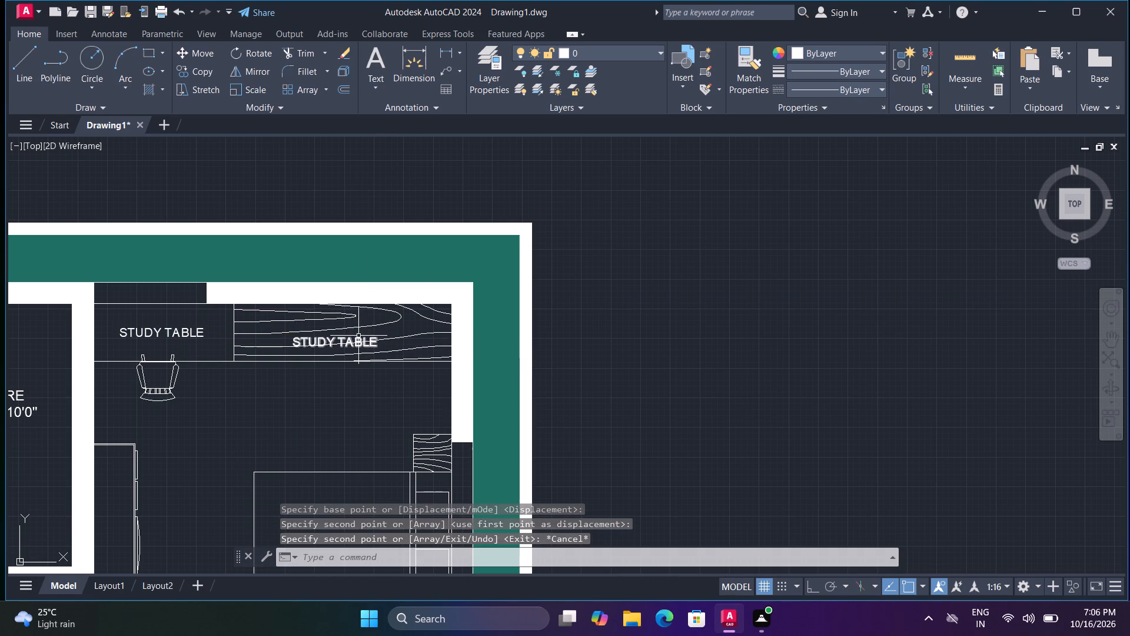
Replace the copied label's text on the northeast bedroom wardrobe with WR - WARDROBE and finish the edit.
left_click(358, 336)
double_click(358, 337)
key("ctrl+a")
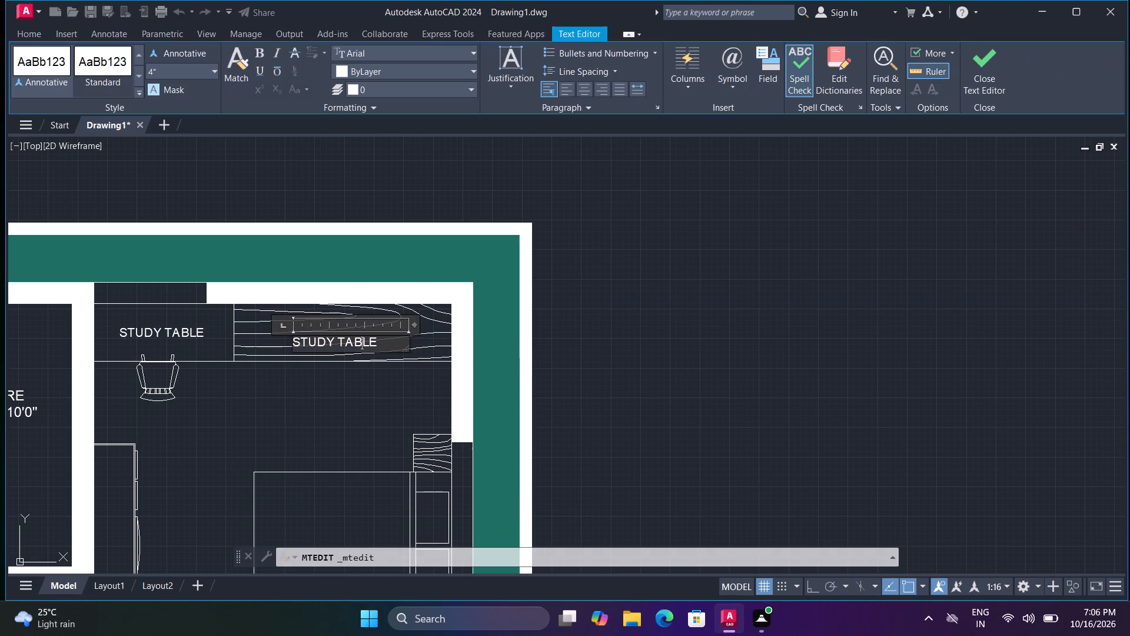
key("w")
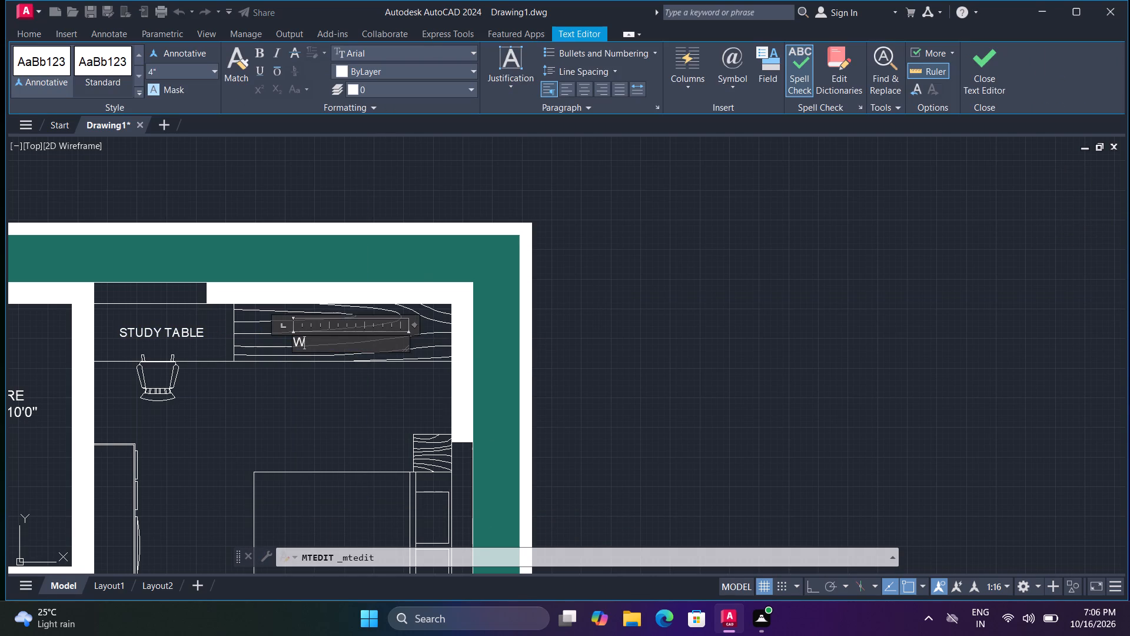
key("r")
key("space")
type("-")
key("space")
type("WARD")
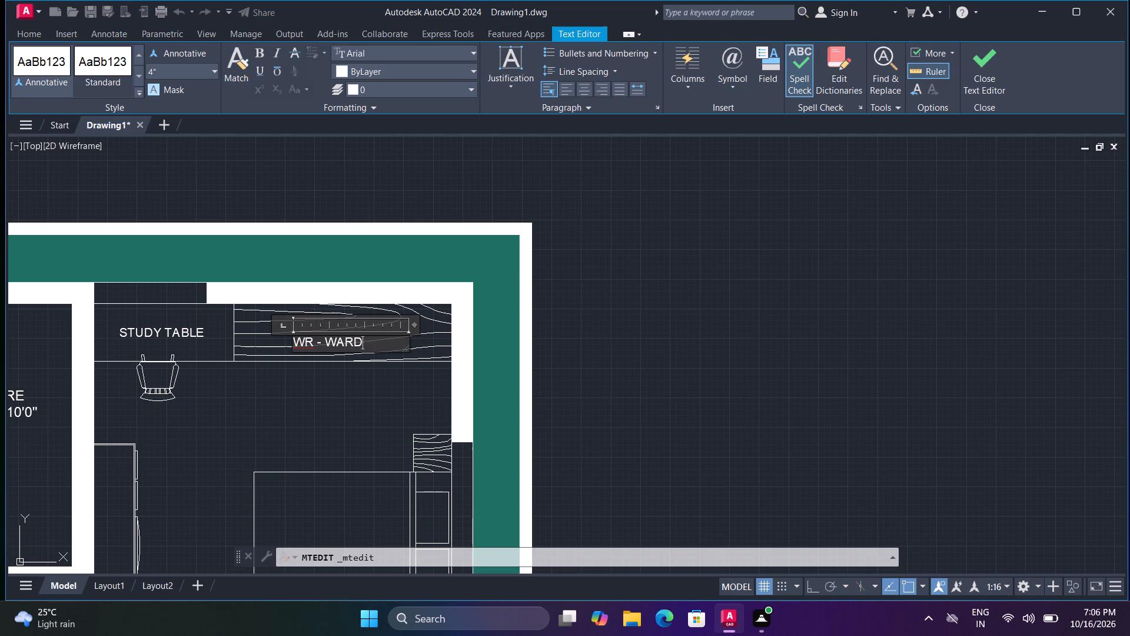
type("ROBE")
left_click(377, 397)
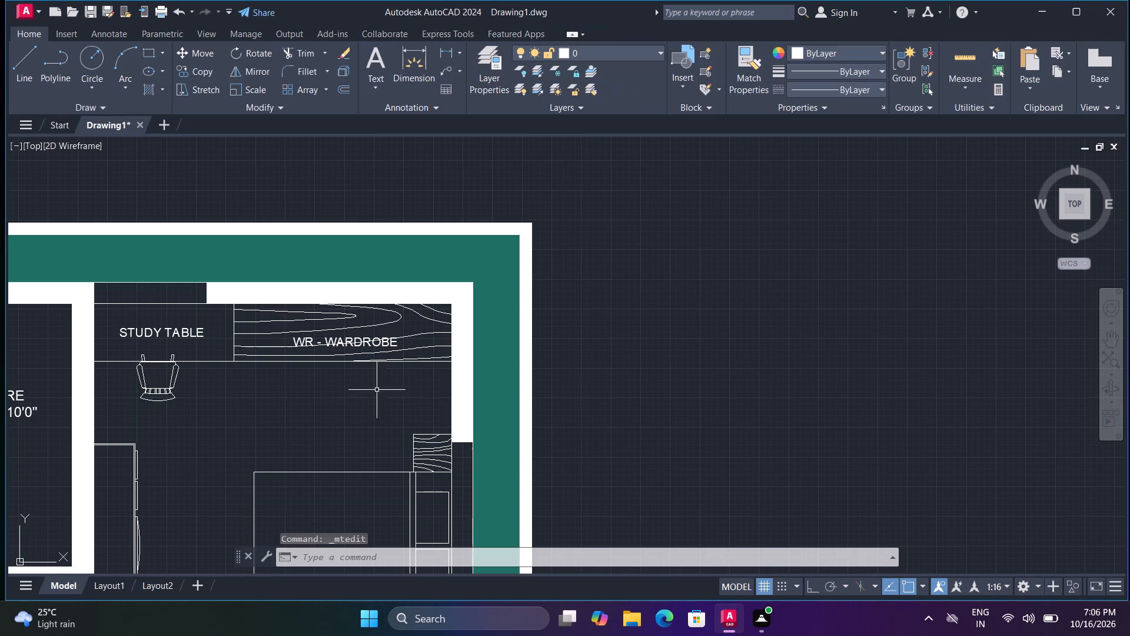
Move the WR - WARDROBE label slightly northwest to centre it on the wardrobe.
scroll(355, 344, "up", 1)
left_click(355, 344)
type("M")
key("space")
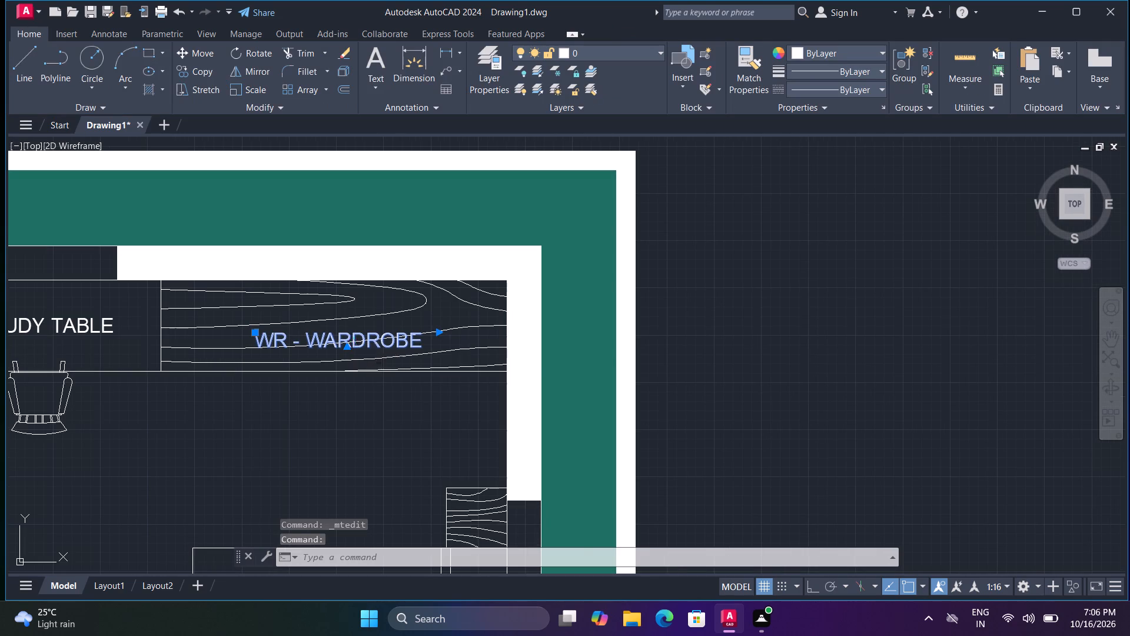
left_click(351, 336)
left_click(339, 330)
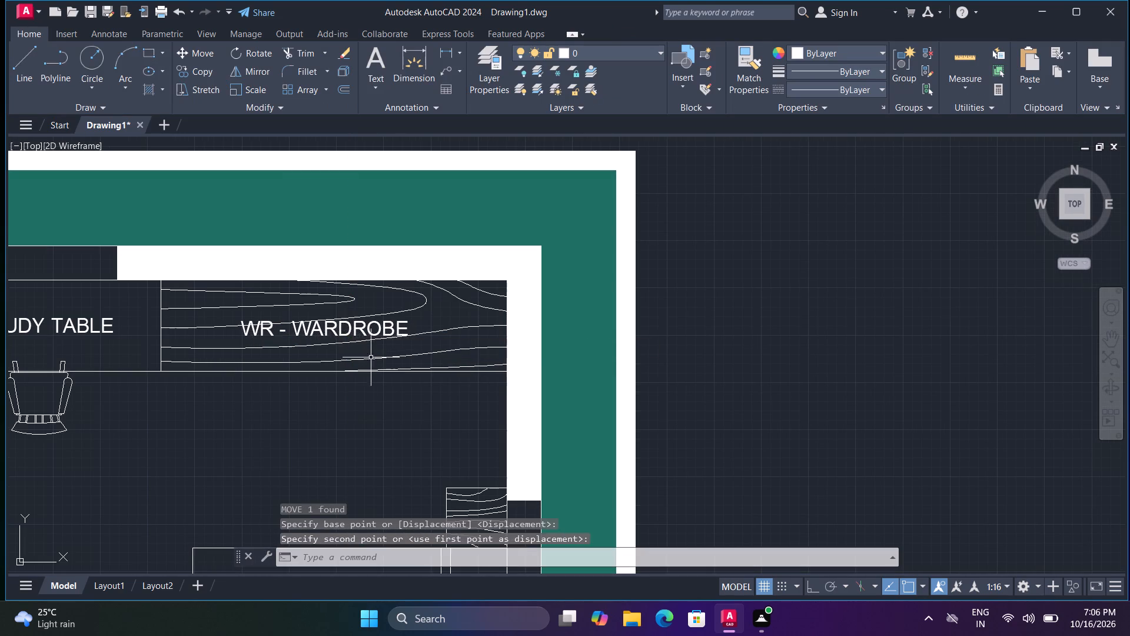
Copy the WR - WARDROBE label onto the wardrobe in the bedroom south of the bathroom.
scroll(373, 374, "down", 1)
key("Escape")
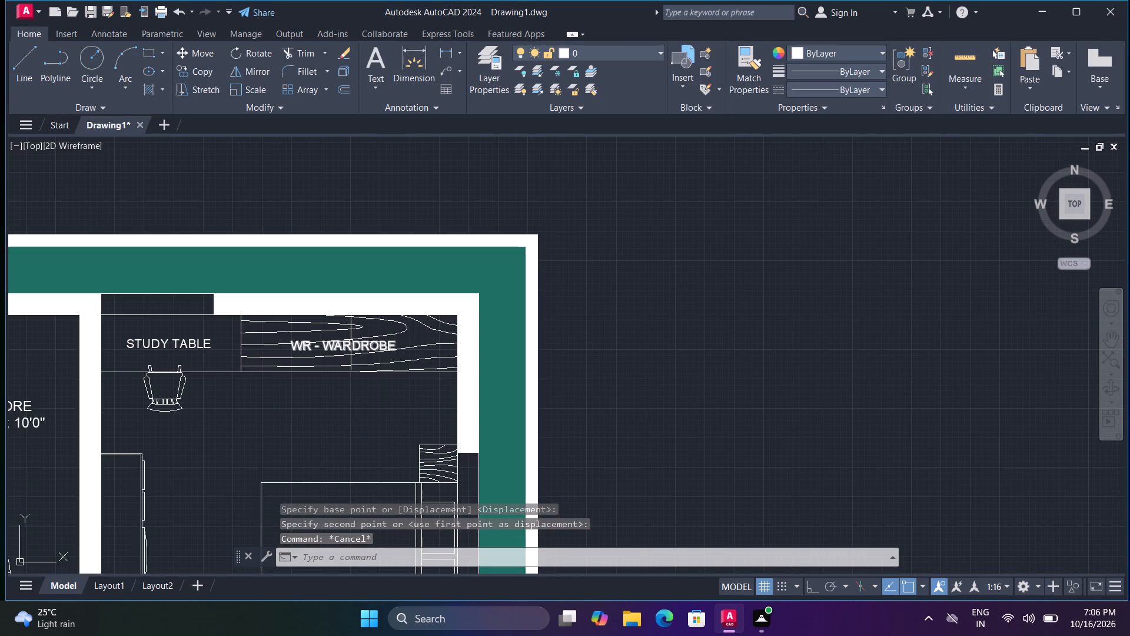
left_click(351, 342)
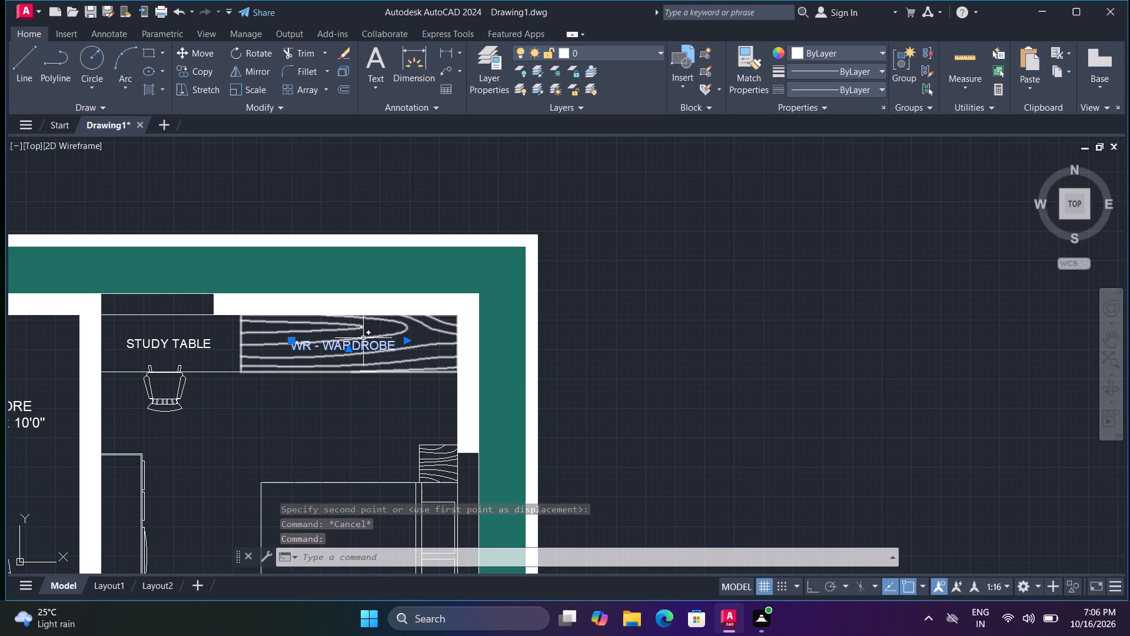
type("CO")
key("space")
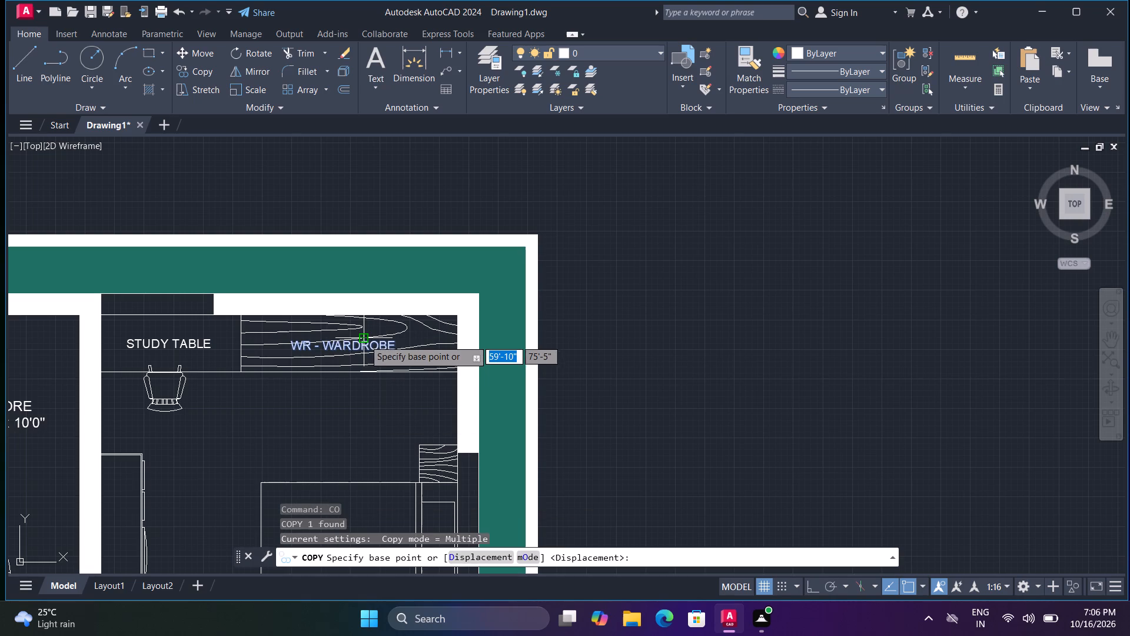
left_click(366, 346)
scroll(396, 427, "down", 3)
middle_click_drag(384, 435, 373, 280)
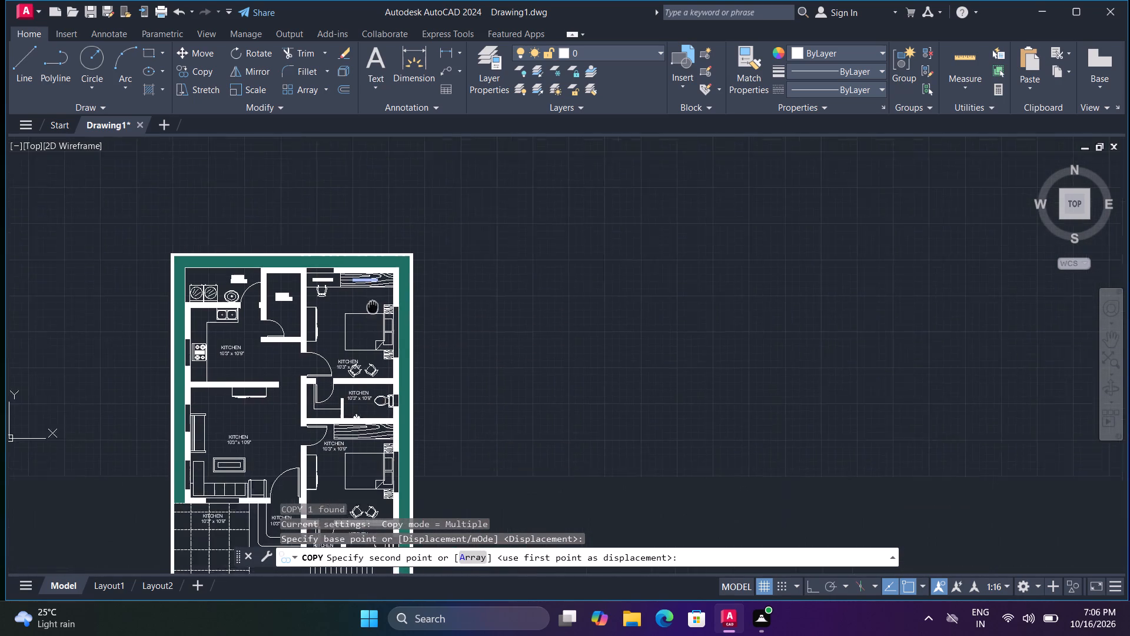
middle_click_drag(373, 280, 372, 270)
scroll(357, 404, "up", 3)
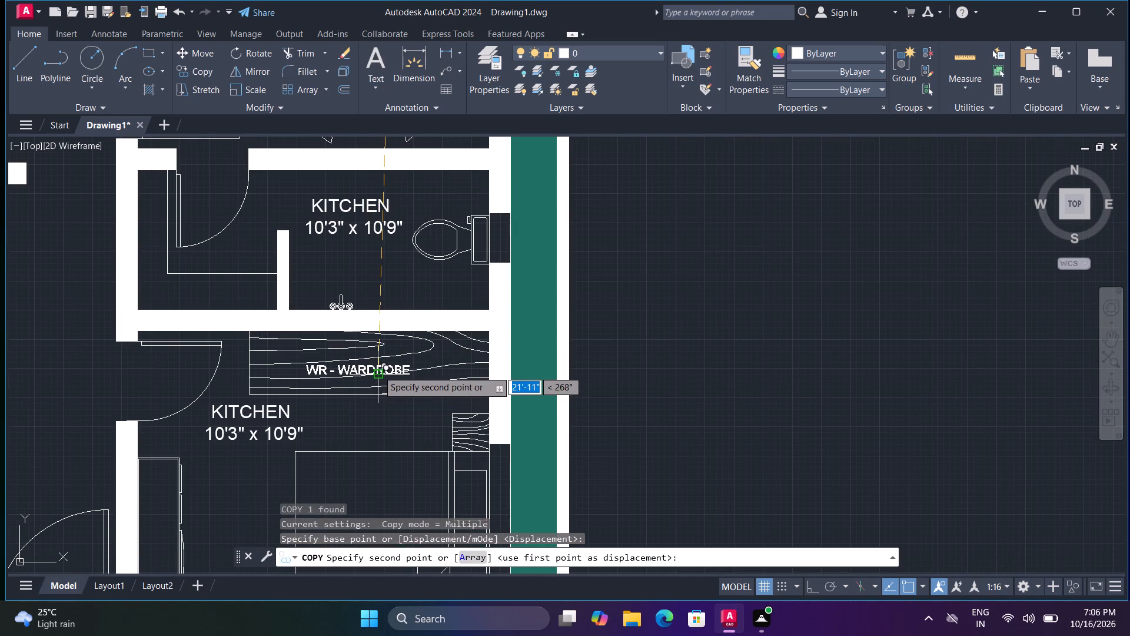
left_click(385, 371)
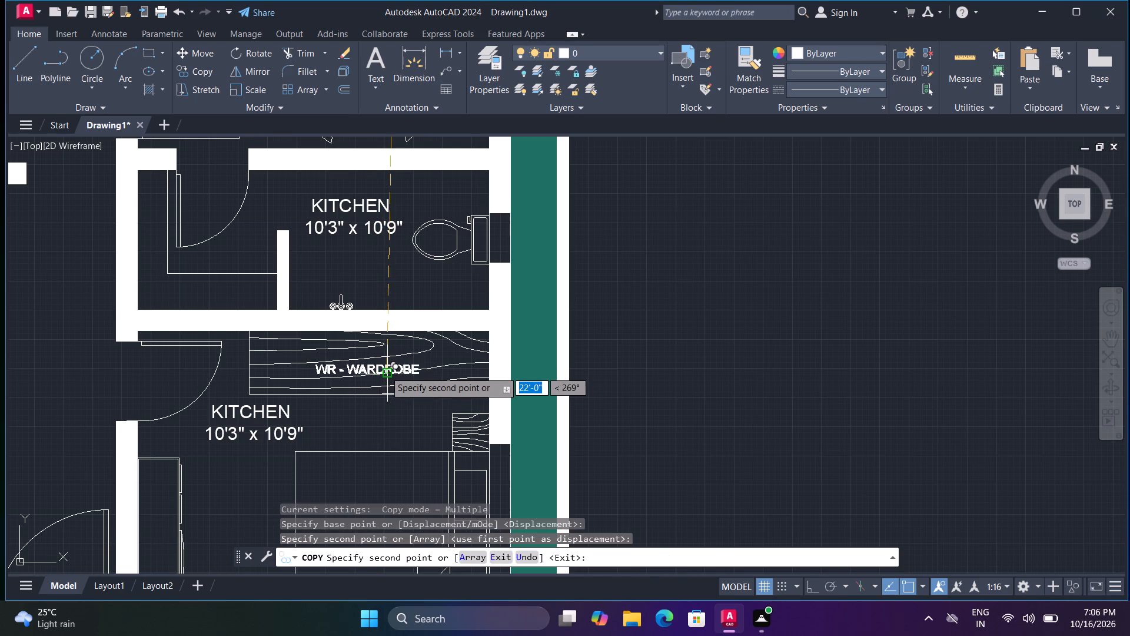
scroll(398, 388, "down", 2)
key("Escape")
Replace the copied kitchen label's text in the northeast bedroom with BEDROOM and 12'0" x 16'0" on a second line.
middle_click_drag(367, 296, 371, 305)
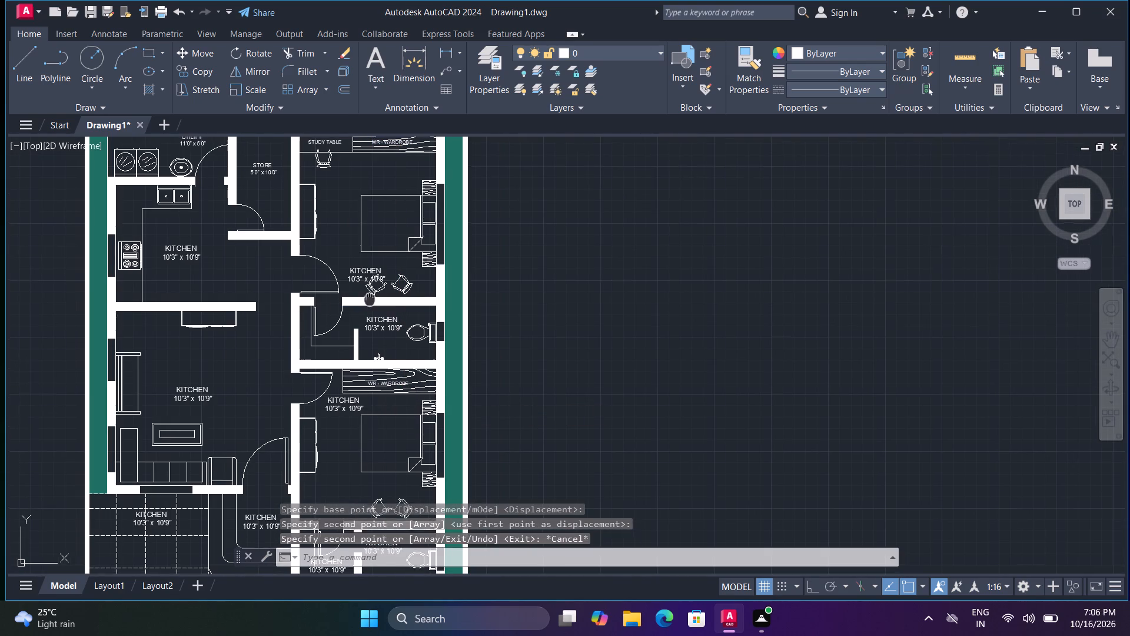
middle_click_drag(371, 305, 383, 382)
scroll(383, 374, "up", 2)
double_click(378, 327)
left_click(378, 327)
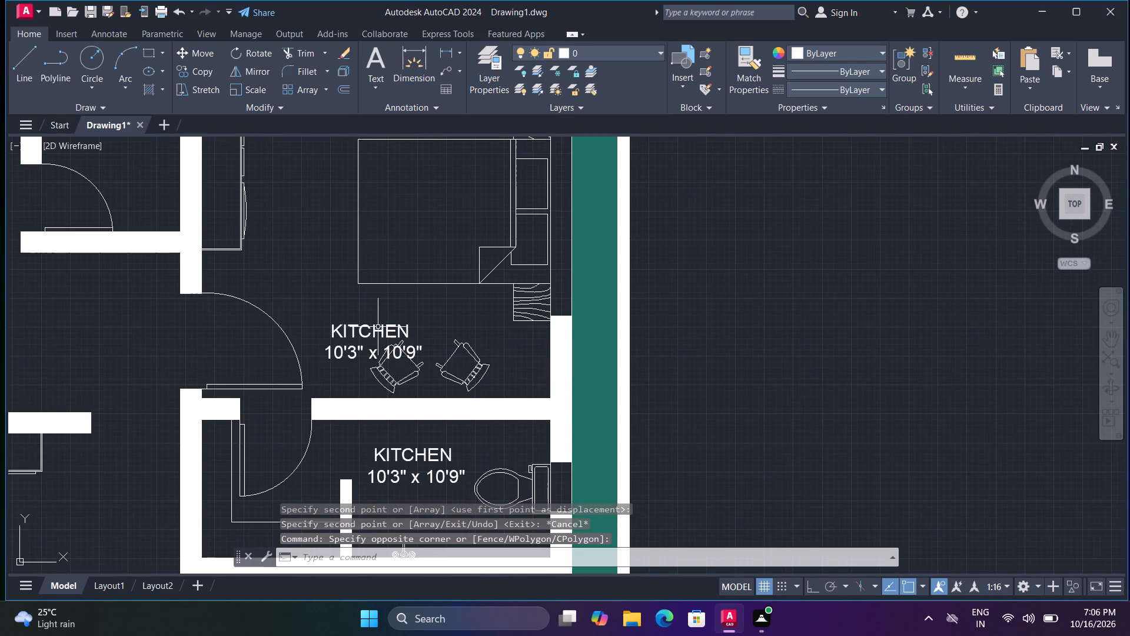
double_click(377, 334)
double_click(375, 334)
double_click(373, 331)
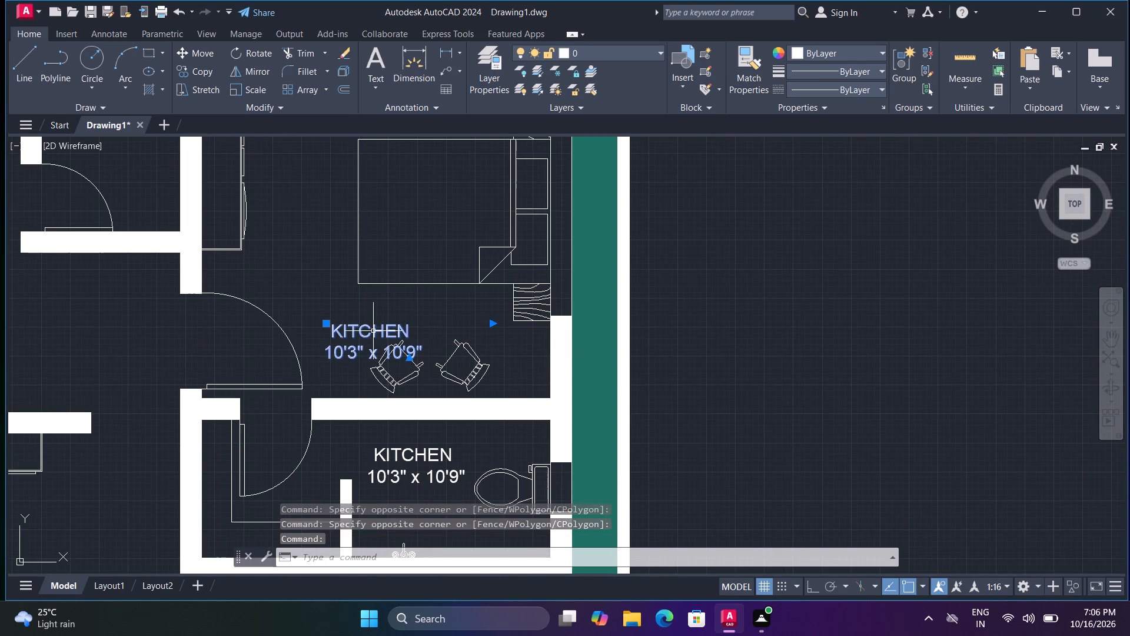
key("ctrl+a")
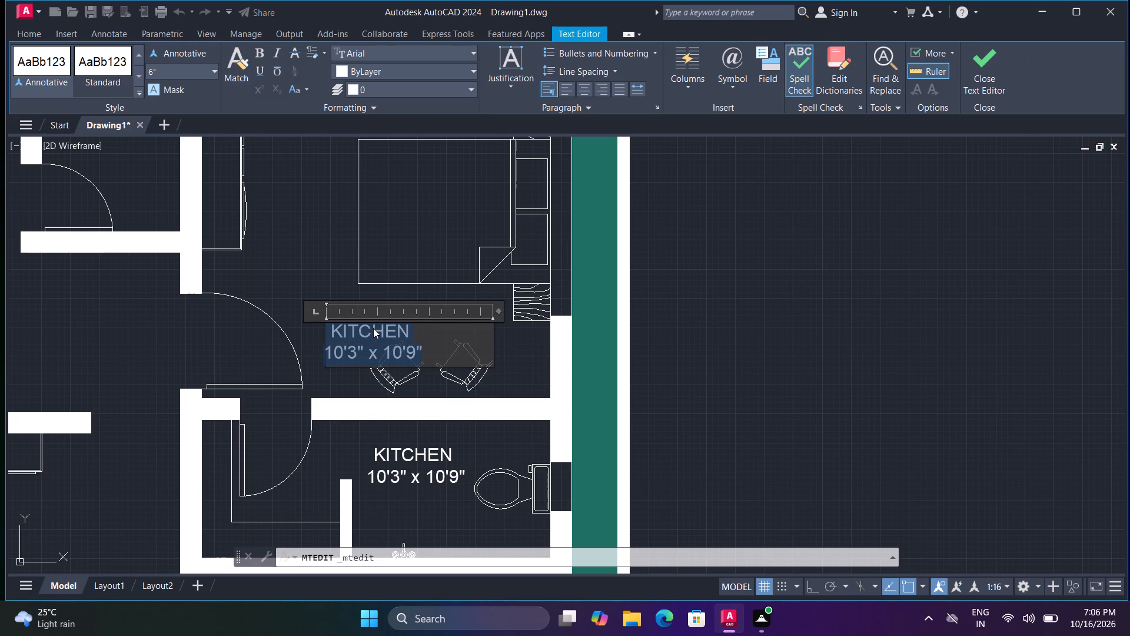
type("BEDROOM")
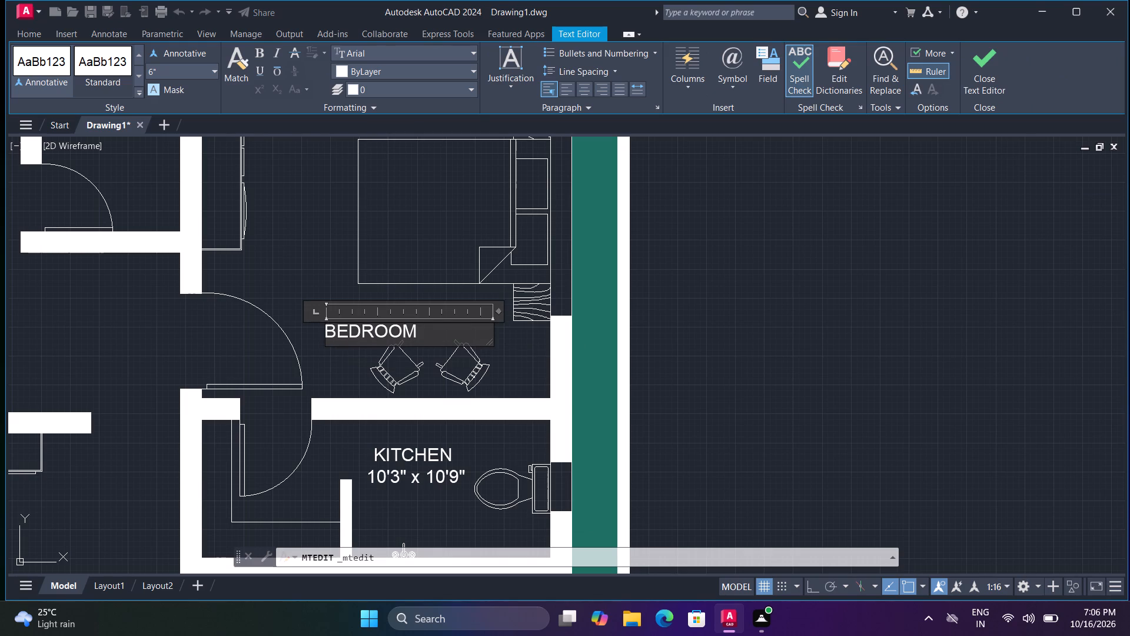
key("Return")
type("120")
key("BackSpace")
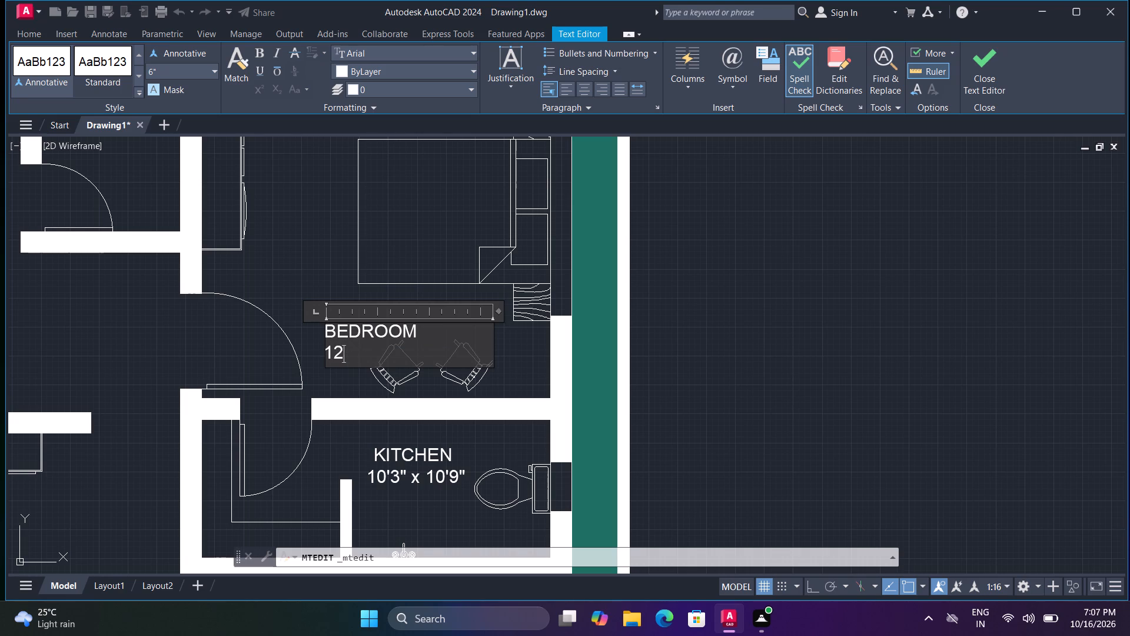
type("'0\"")
key("space")
type("x")
key("space")
type("16")
type("'0\"")
left_click(503, 362)
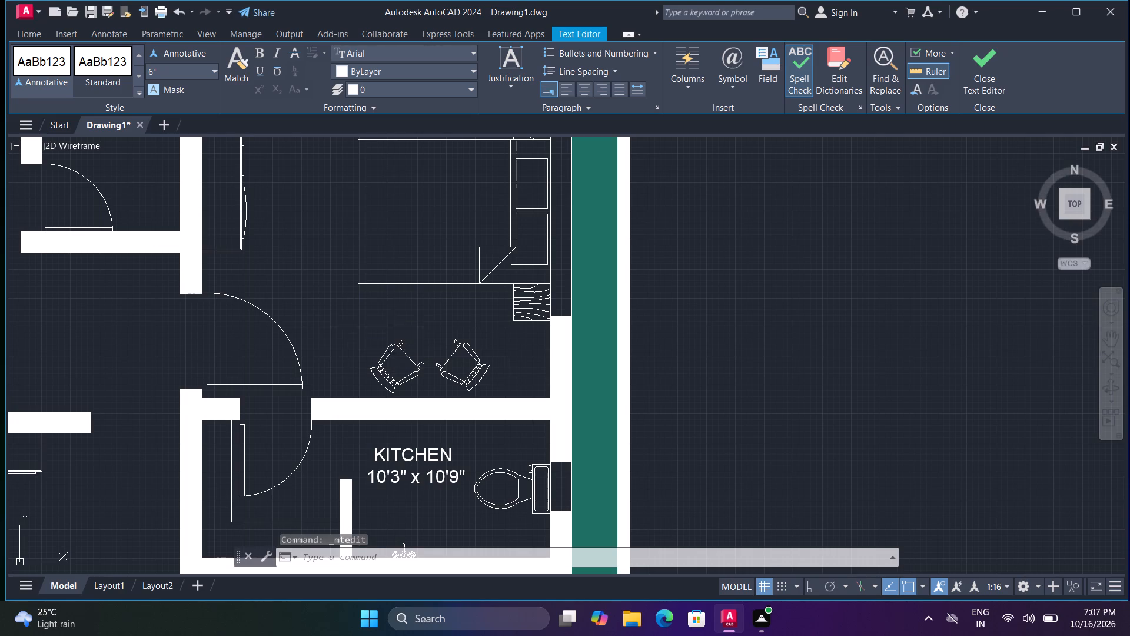
Move the BEDROOM label northwest, away from the two chairs and toward the foot of the bed.
left_click(397, 332)
key("m")
key("space")
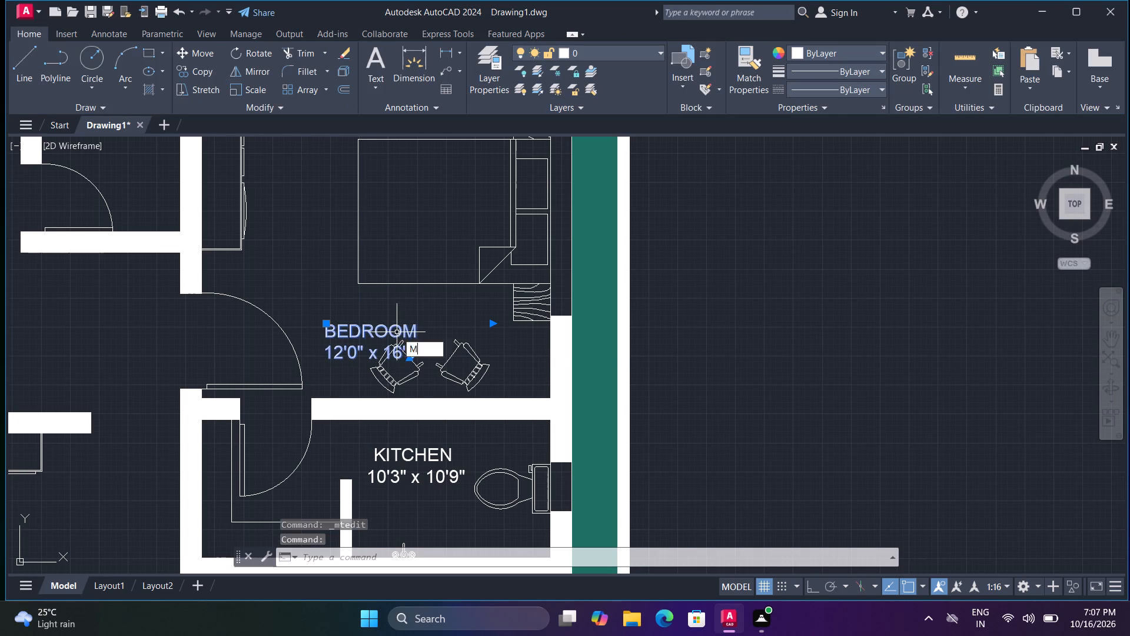
left_click(397, 331)
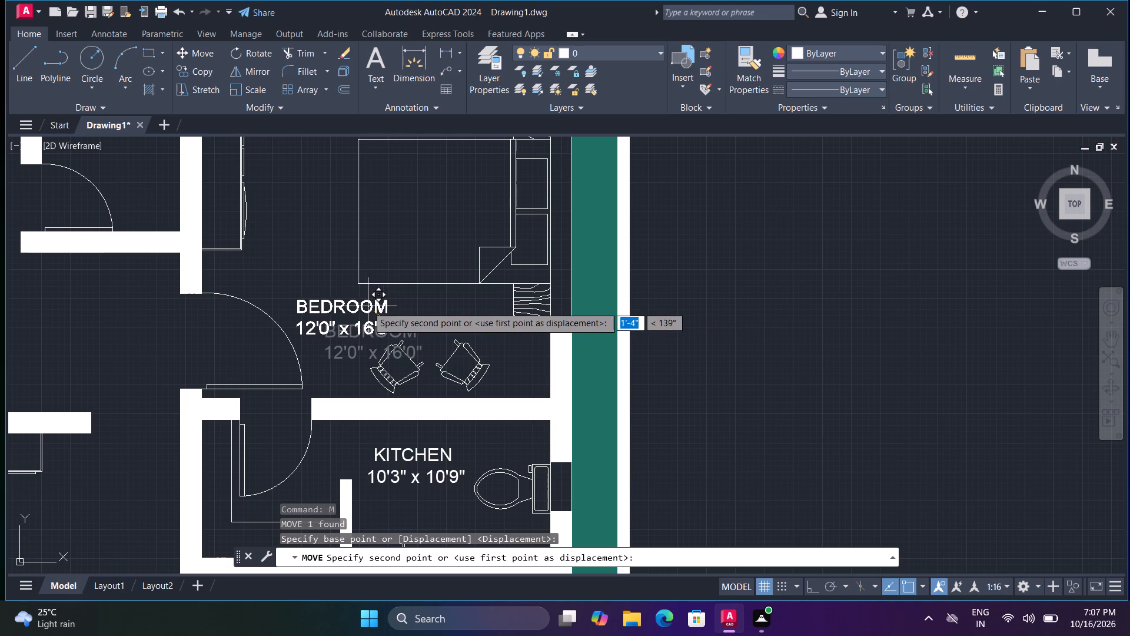
left_click(367, 306)
Scale the northeast BEDROOM label down to about 0.7 of its size.
type("SC")
key("space")
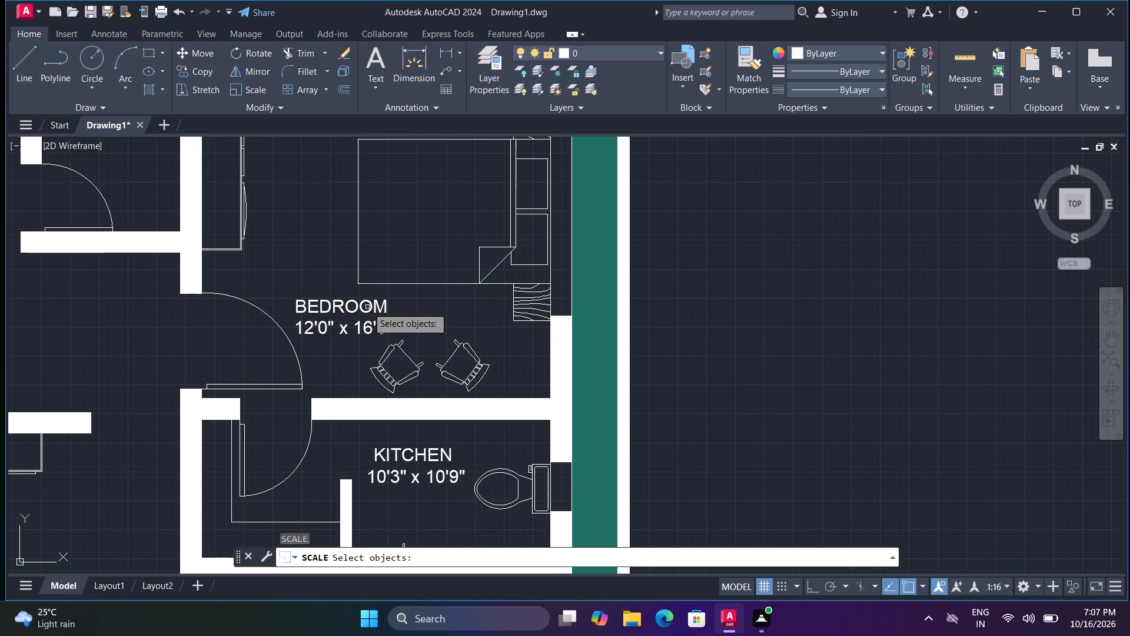
left_click(367, 307)
left_click(363, 311)
left_click(363, 310)
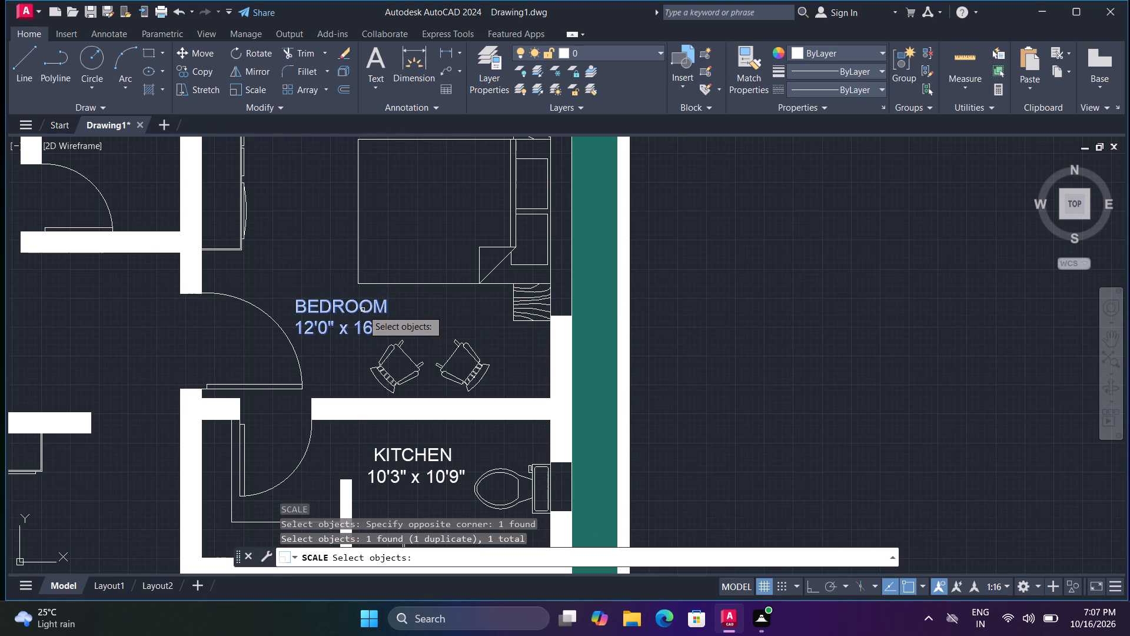
key("space")
left_click(363, 310)
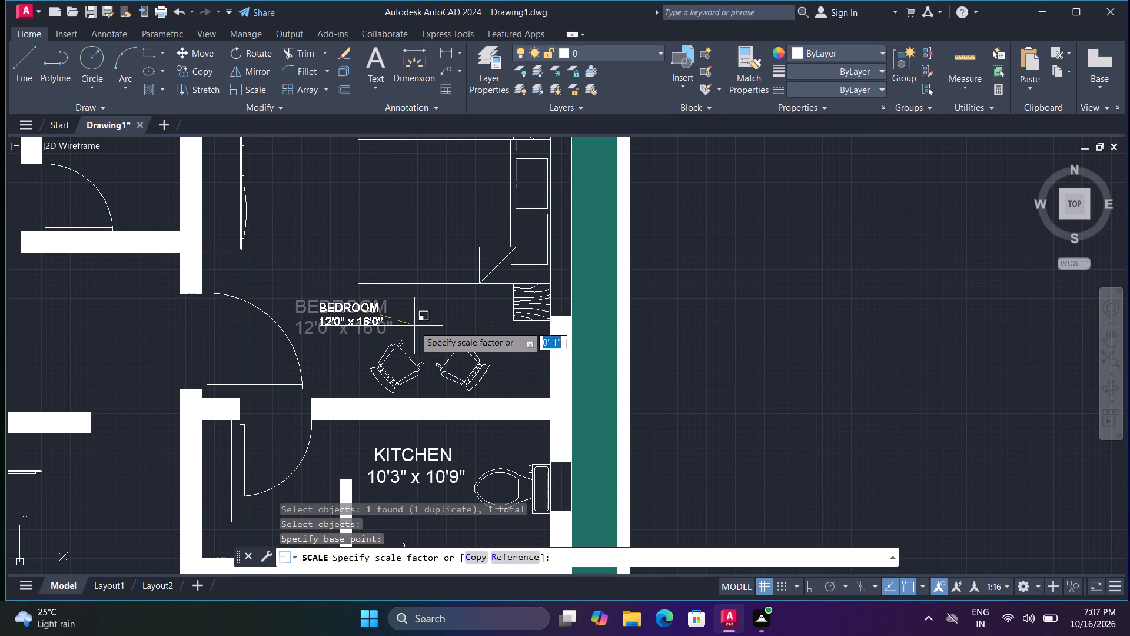
left_click(419, 323)
Replace the copied kitchen label's text in the bathroom south of the northeast bedroom with A. T01.
scroll(391, 334, "down", 1)
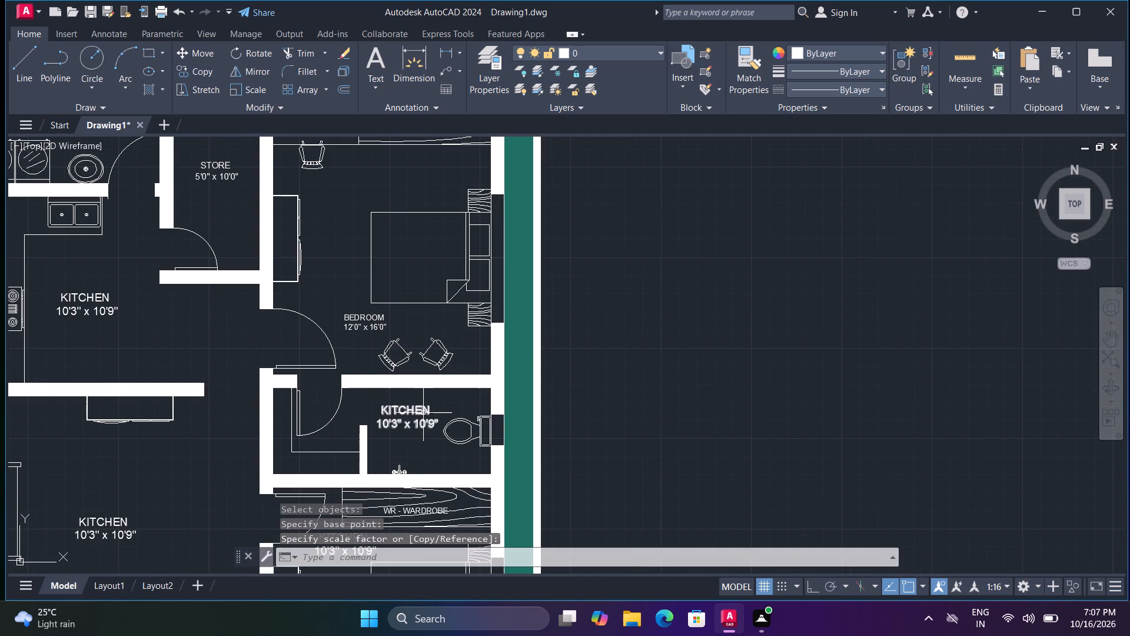
double_click(423, 415)
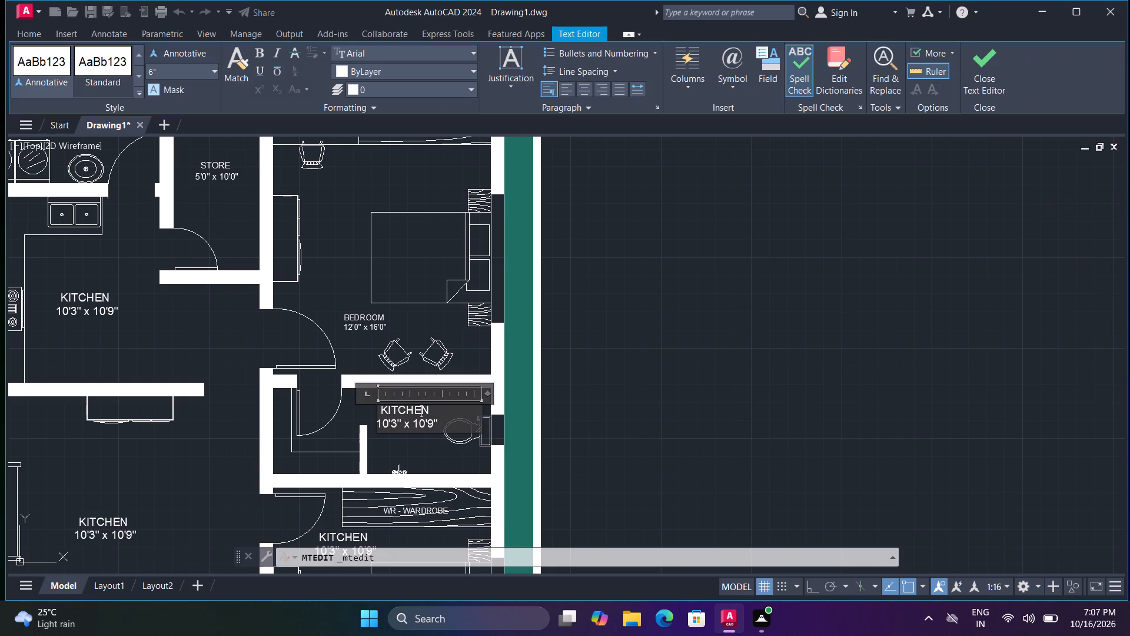
key("ctrl+a")
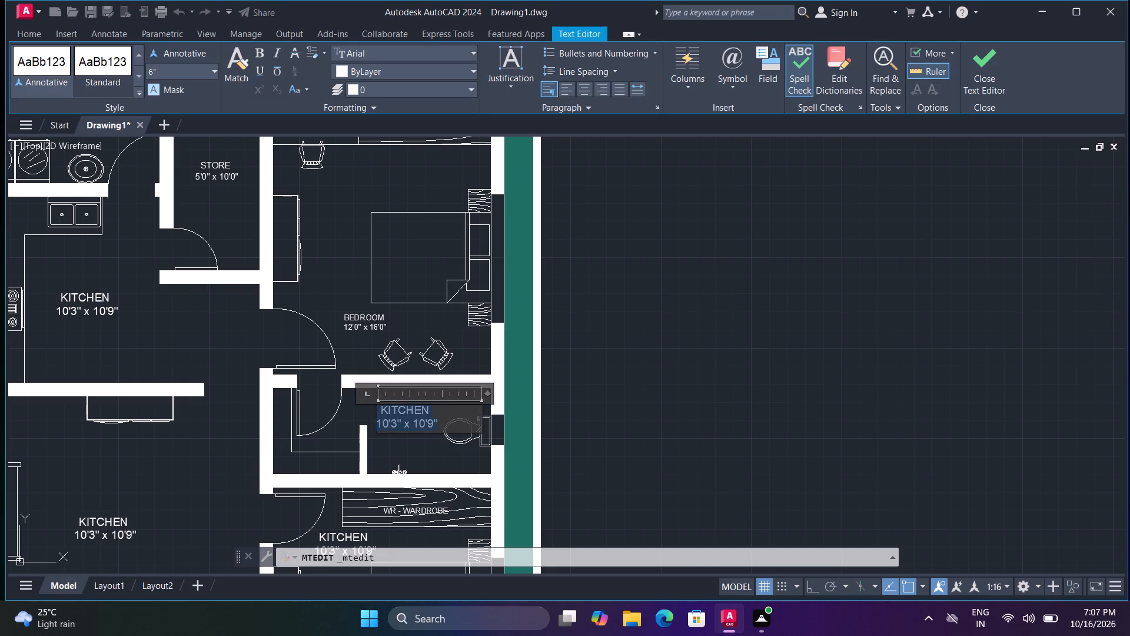
key("a")
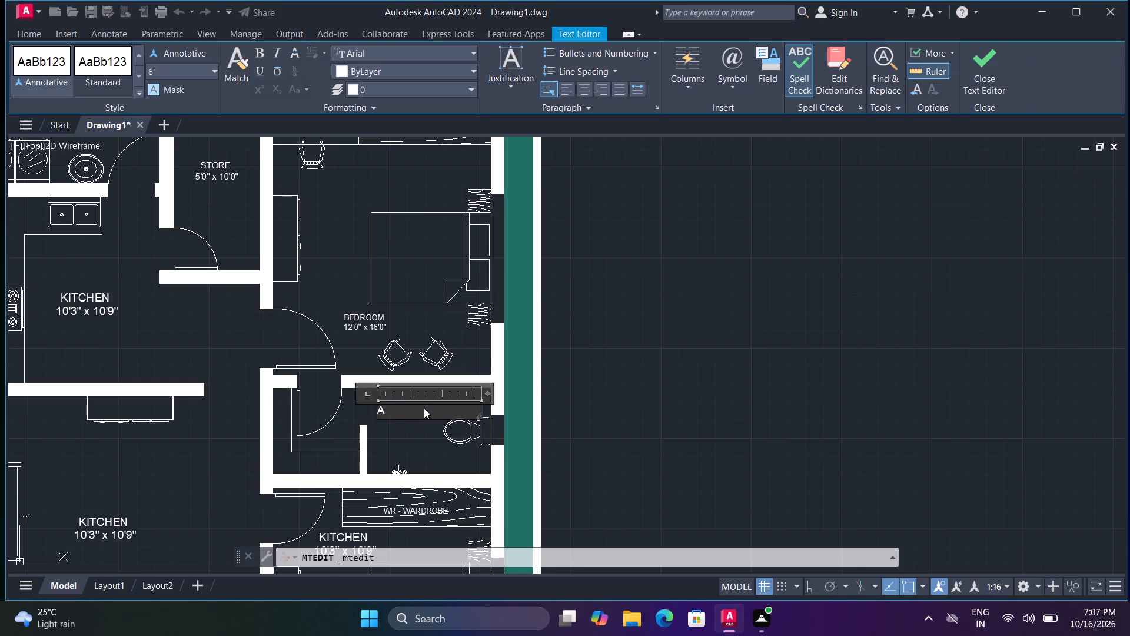
type(".")
key("space")
type("TP")
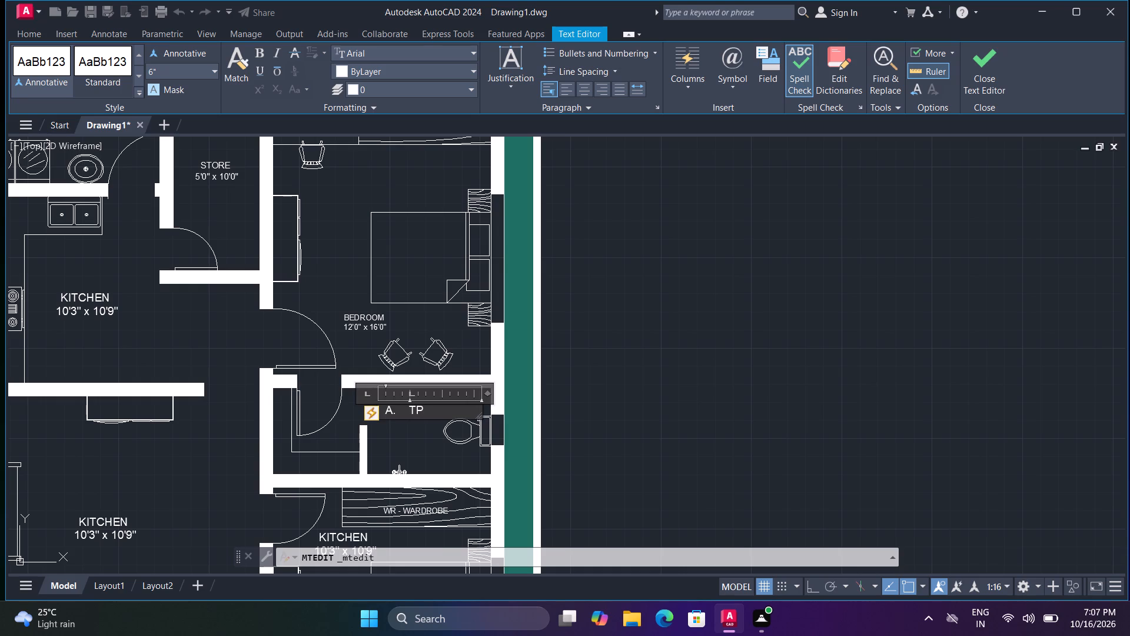
key("BackSpace")
key("o")
key("BackSpace")
type("01")
key("BackSpace")
key("BackSpace")
key("BackSpace")
key("BackSpace")
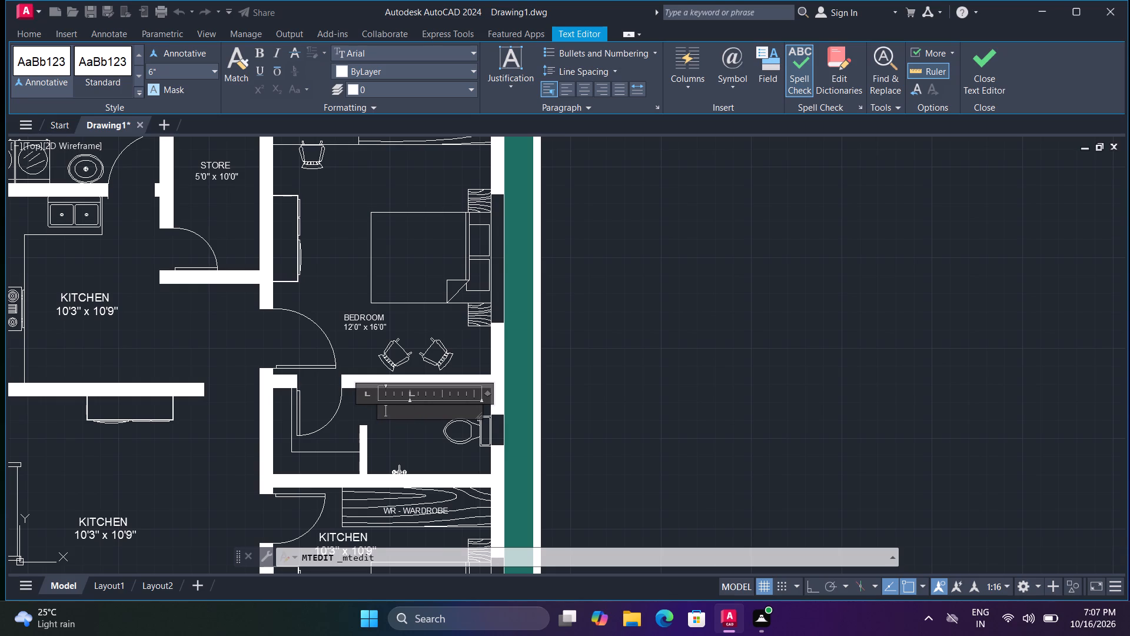
type("A.")
key("space")
key("BackSpace")
key("BackSpace")
key("space")
key("BackSpace")
key("t")
type("01")
Add 6'6" x 5'0" as the bathroom label's second line and indent its first line by one space.
key("Return")
type("6'")
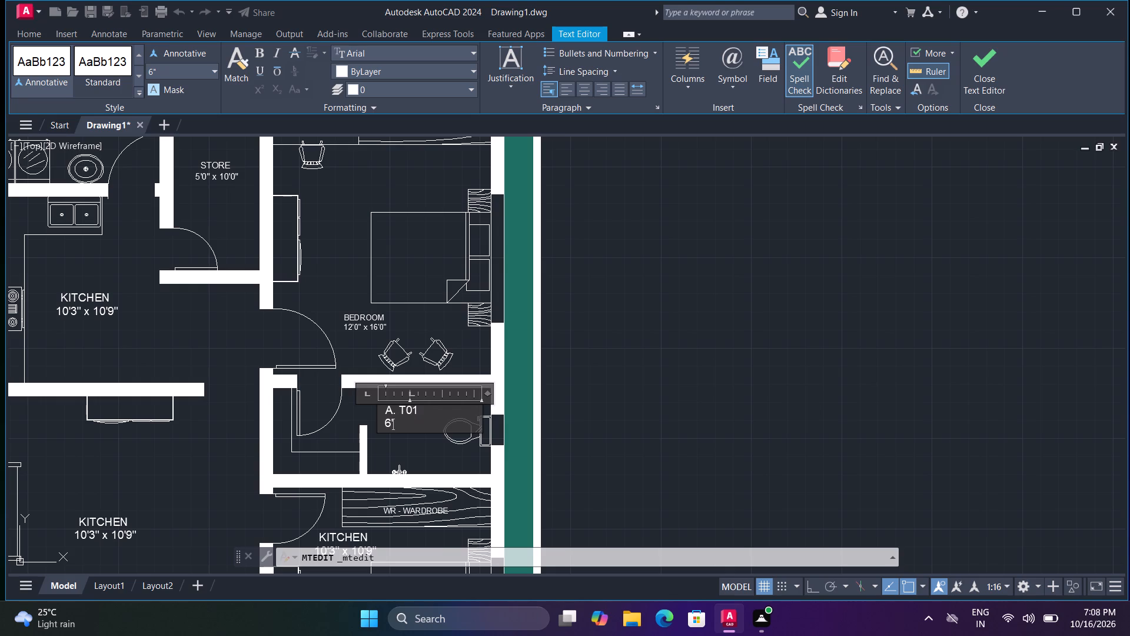
type("6\"")
key("space")
type("x")
key("space")
type("5'0\"")
left_click(384, 409)
key("space")
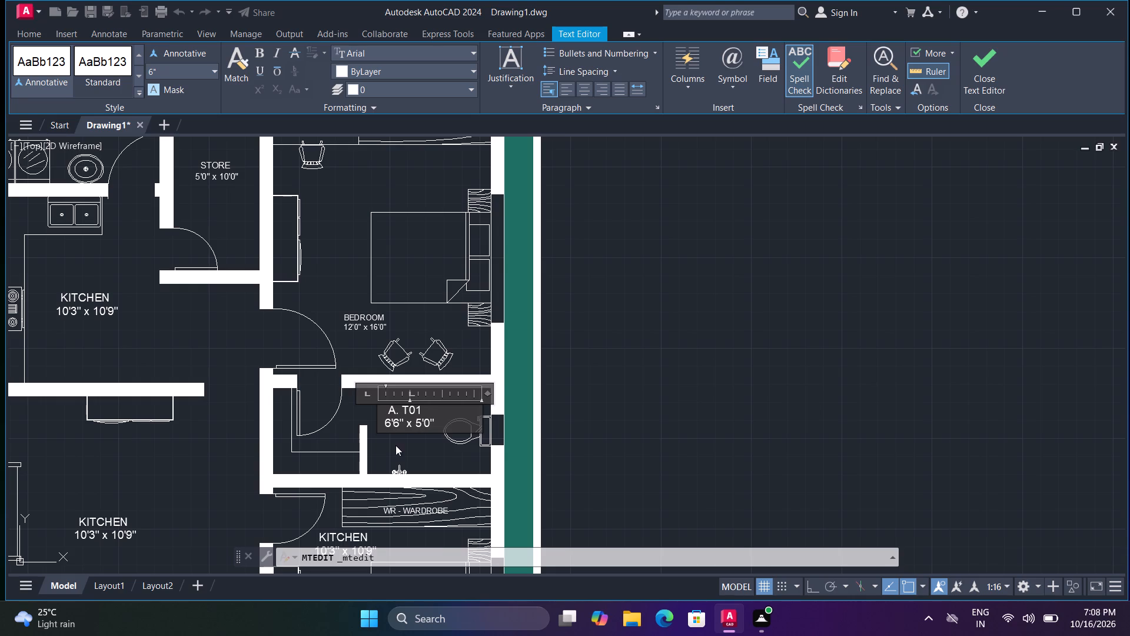
left_click(395, 445)
Scale the A. T01 bathroom label down slightly.
left_click(404, 408)
type("SC")
key("space")
left_click(405, 408)
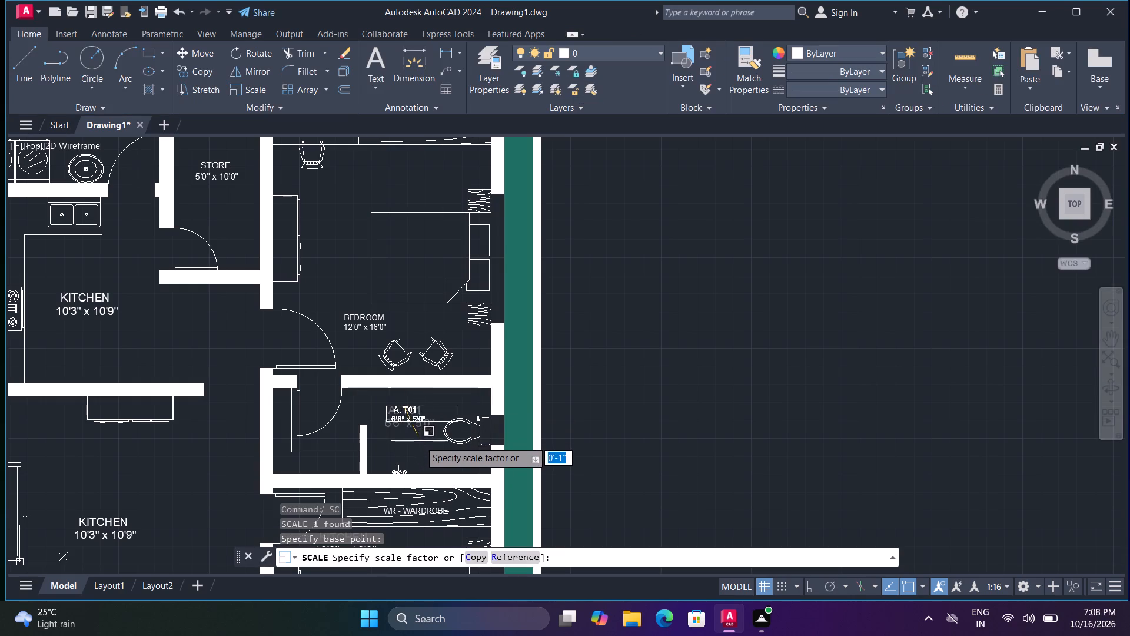
left_click(421, 451)
Move the A. T01 label about 7" northwest, away from the toilet.
key("m")
key("space")
left_click(410, 410)
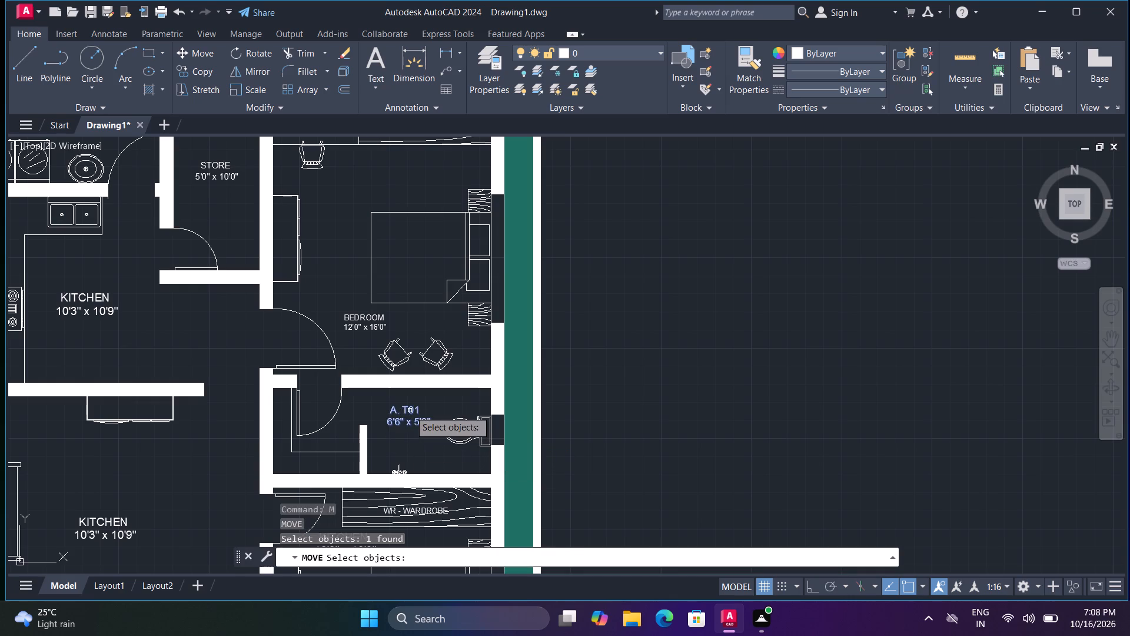
key("space")
left_click(410, 410)
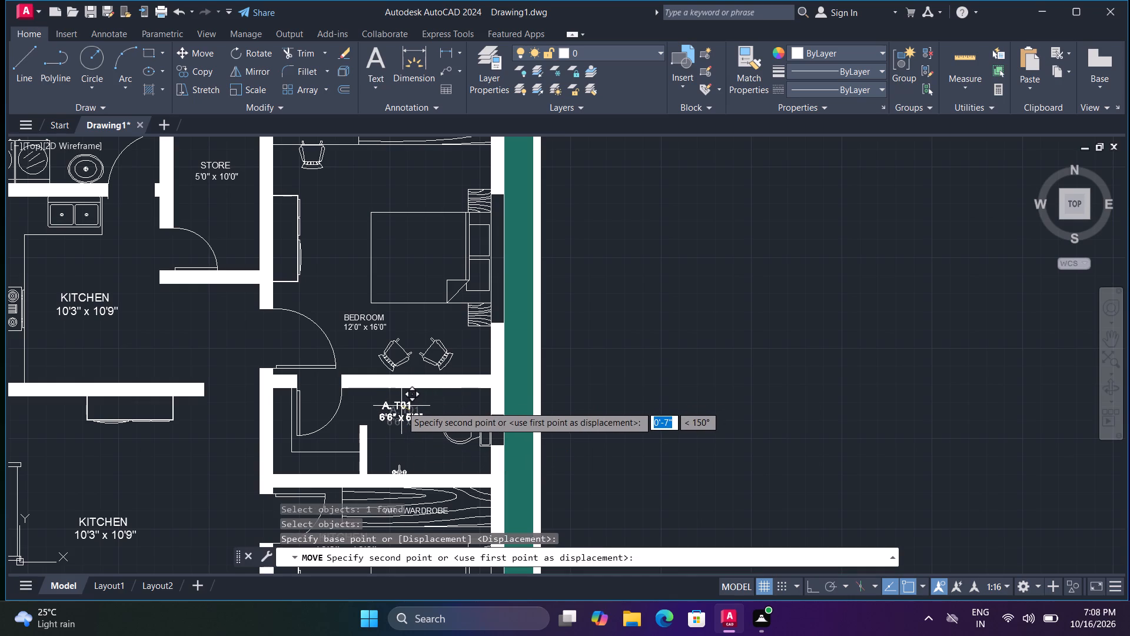
left_click(401, 406)
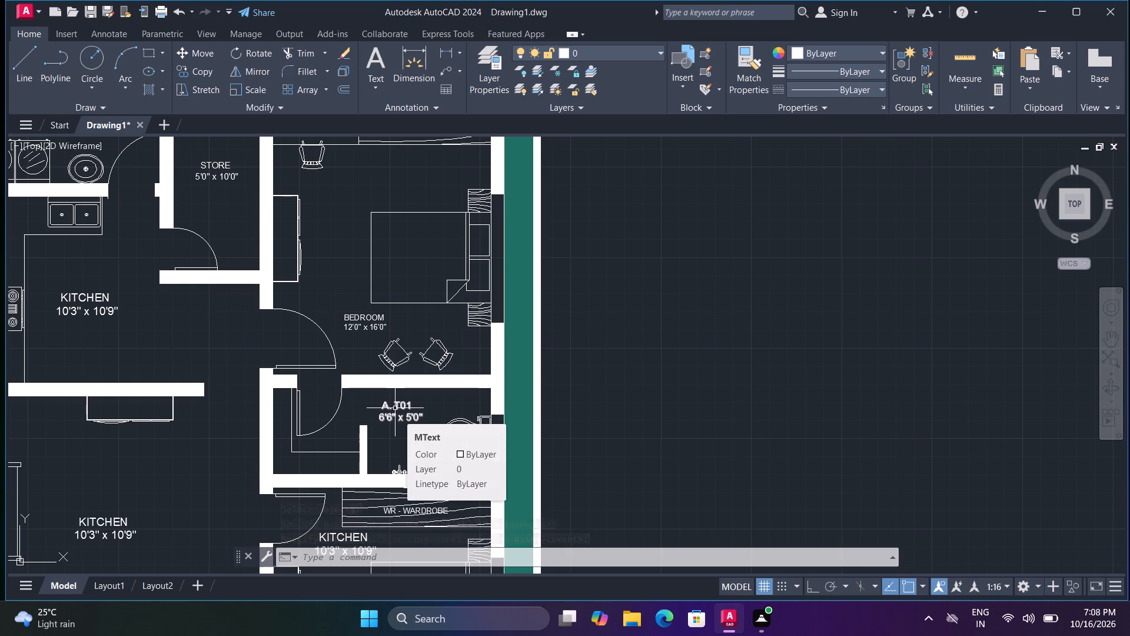
Copy the A. T01 label into the same bathroom's west compartment, beside the door swing.
left_click(395, 407)
type("CO")
key("space")
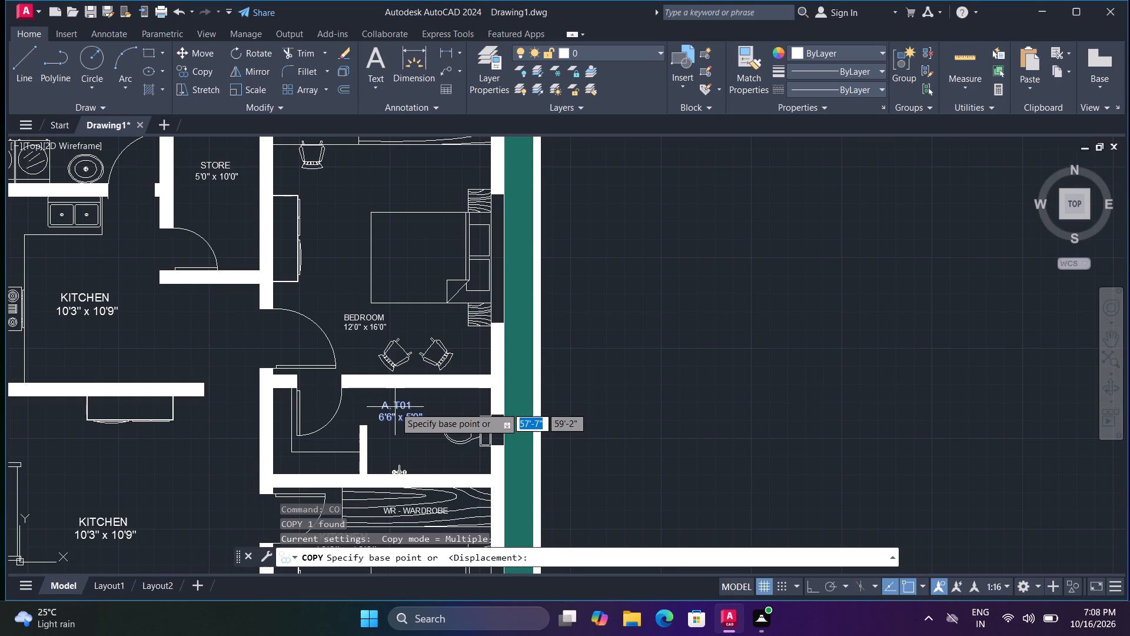
left_click(395, 407)
scroll(334, 429, "up", 1)
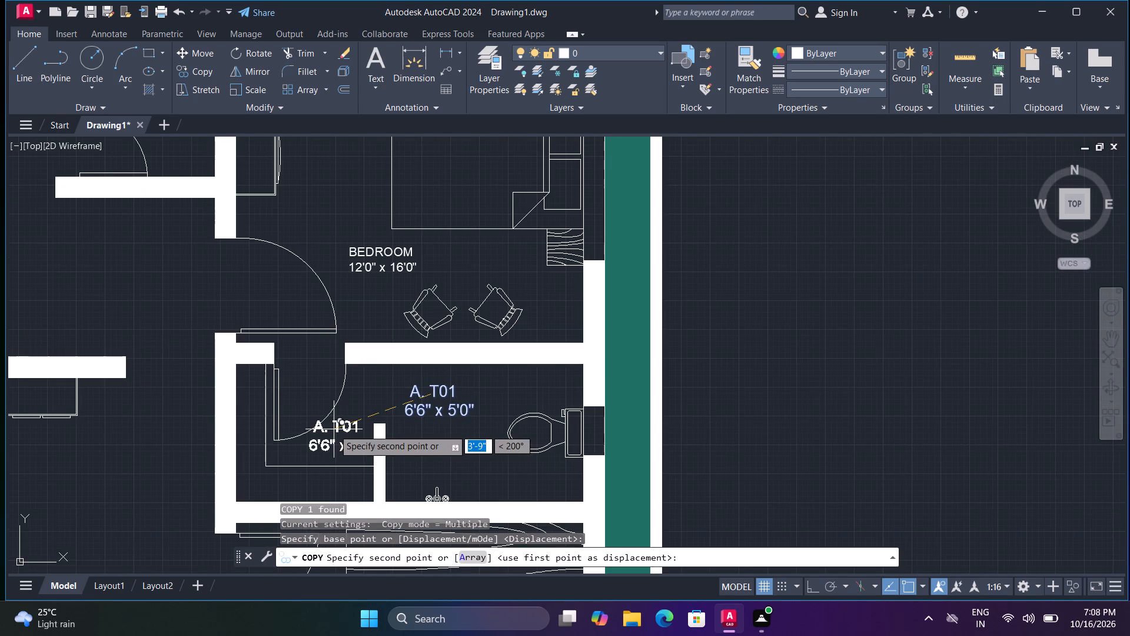
left_click(314, 436)
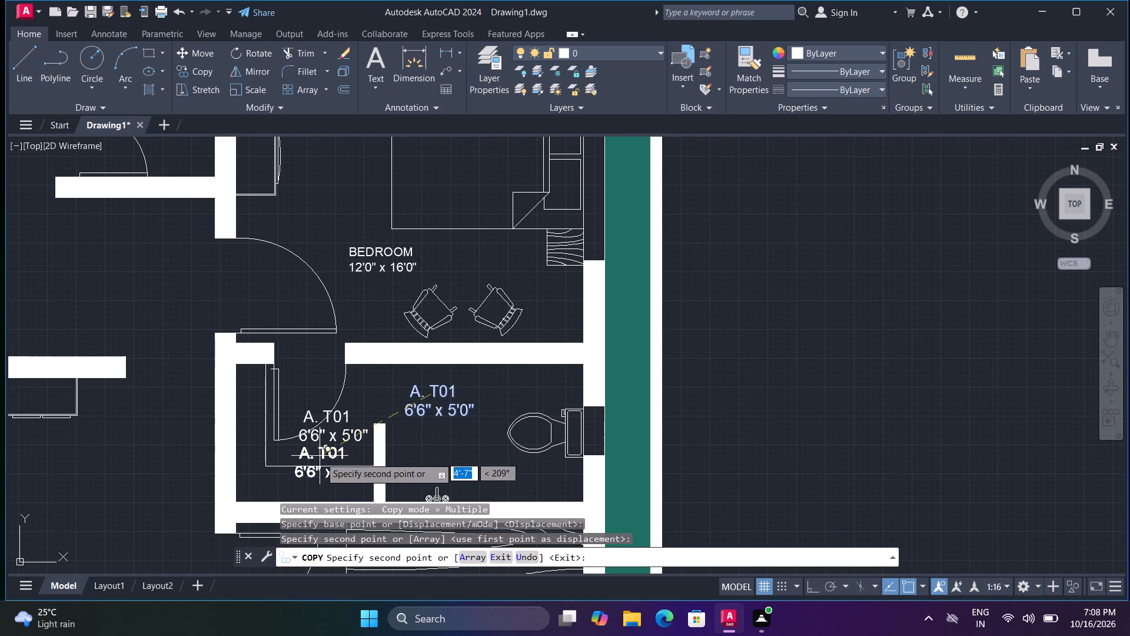
Place another copy of the A. T01 label in the southern bathroom above the stairs, beside its kitchen label.
scroll(403, 453, "down", 1)
middle_click_drag(407, 452, 398, 242)
middle_click(400, 233)
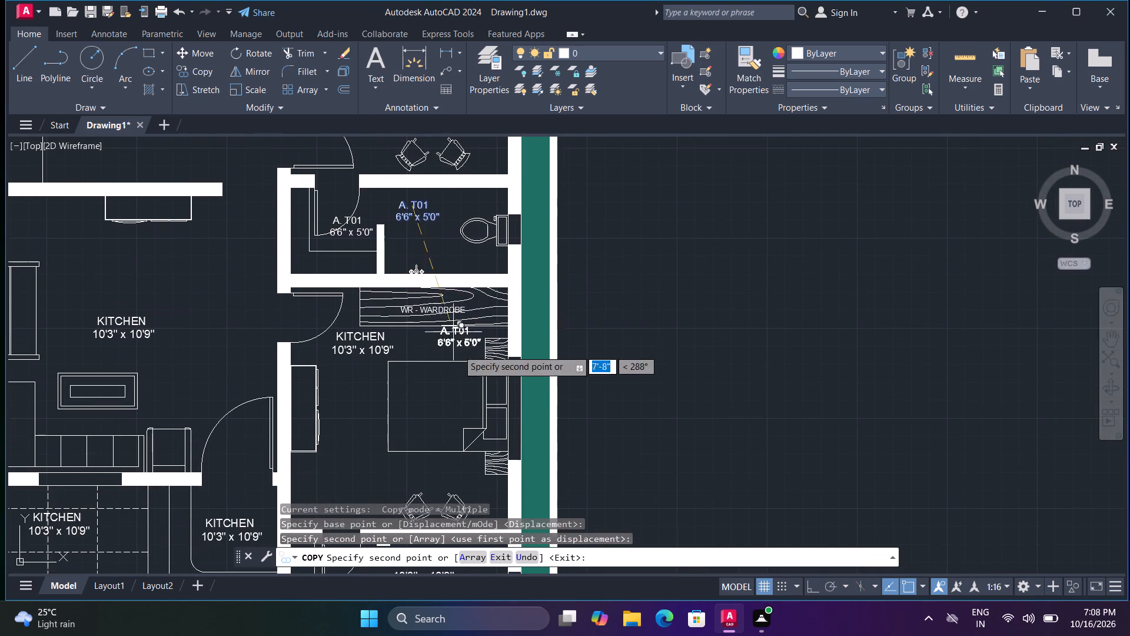
middle_click_drag(455, 383, 414, 248)
middle_click_drag(416, 382, 385, 265)
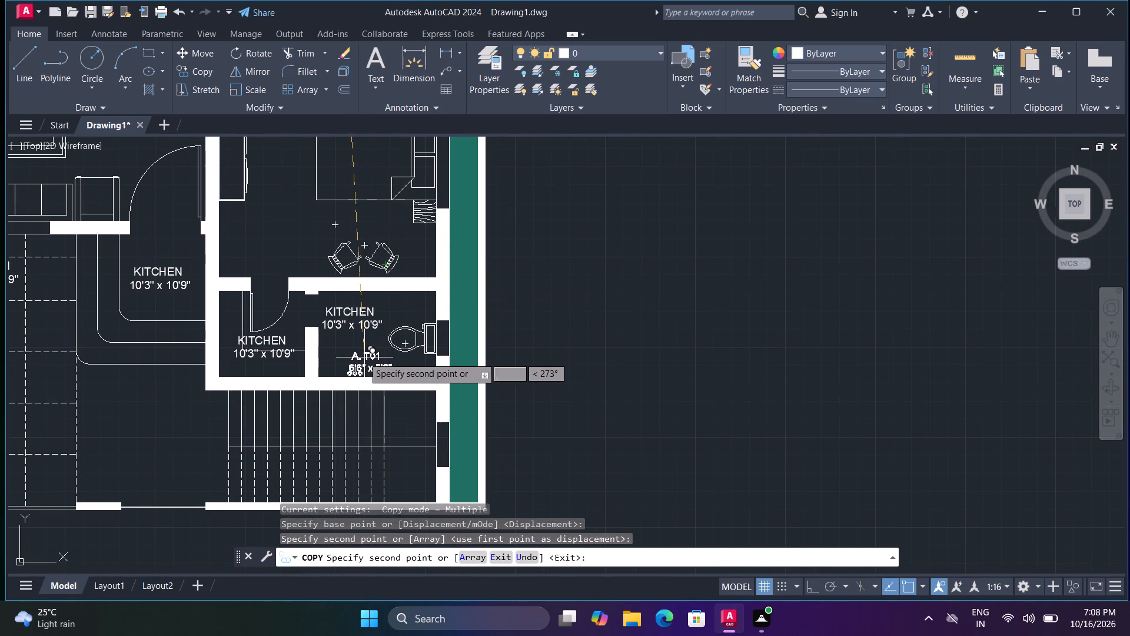
scroll(345, 333, "up", 2)
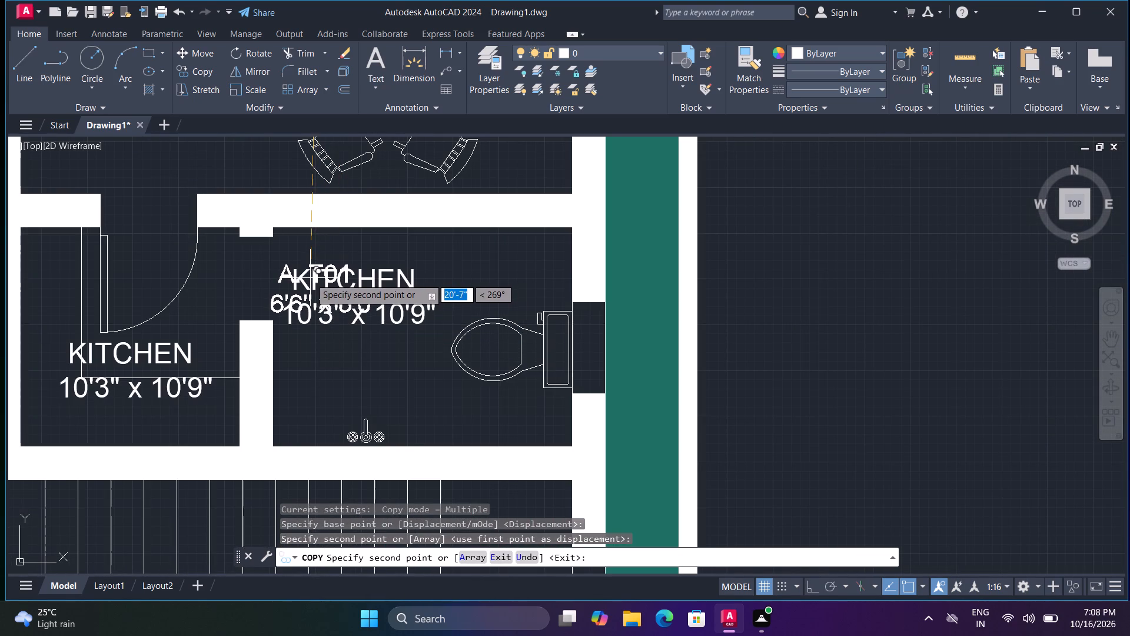
scroll(311, 280, "down", 2)
middle_click_drag(330, 224, 398, 495)
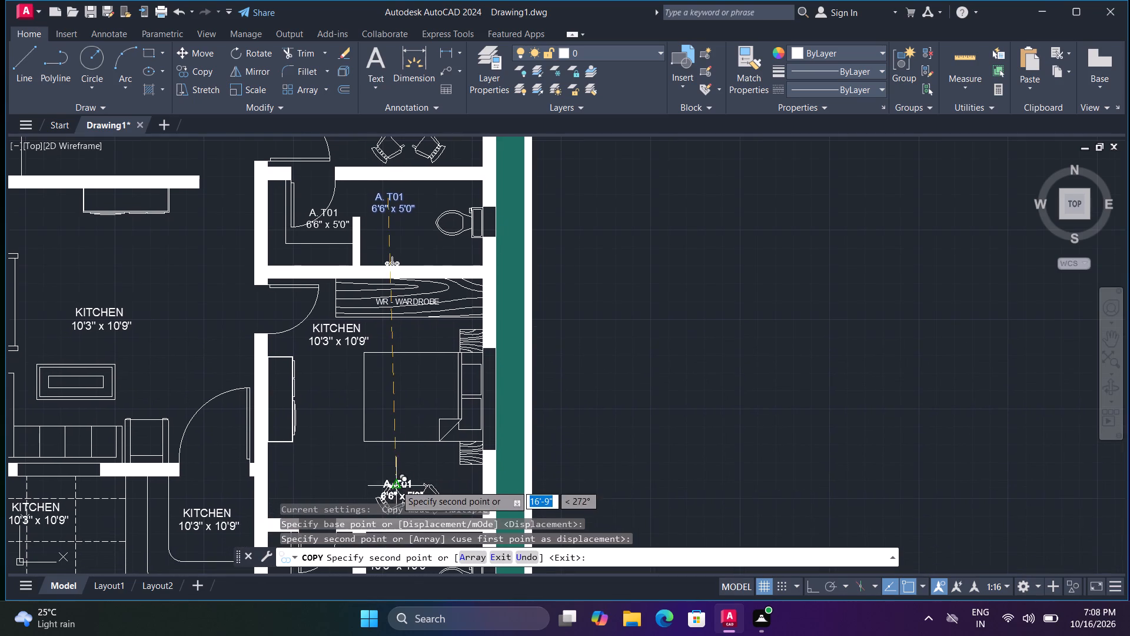
middle_click(392, 471)
middle_click_drag(391, 456, 363, 283)
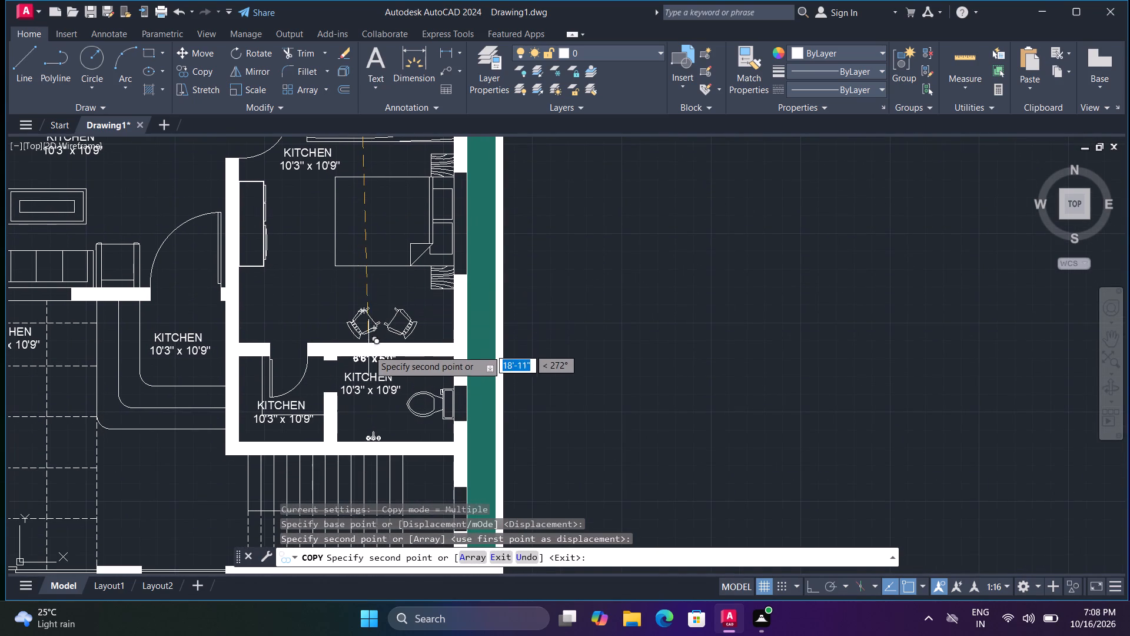
scroll(368, 355, "up", 2)
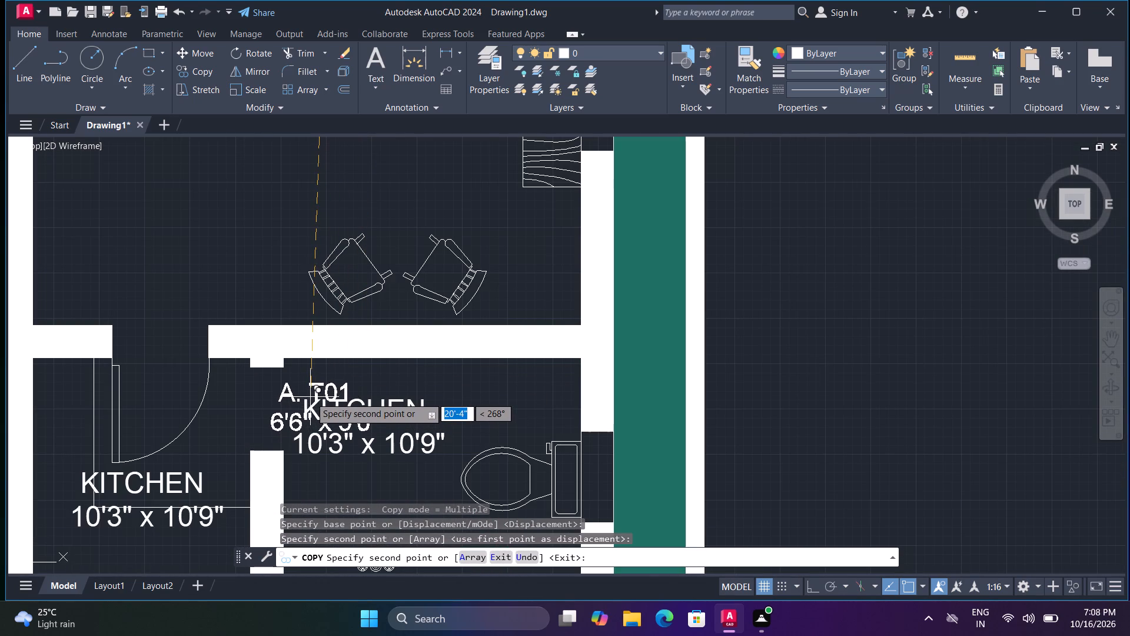
left_click(310, 397)
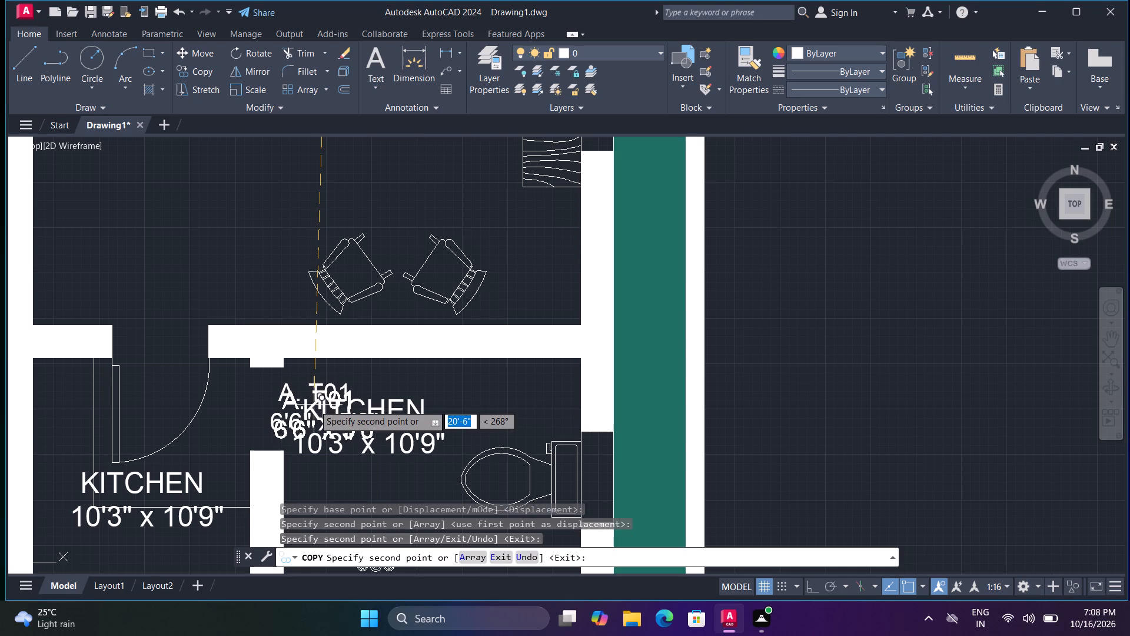
key("Escape")
Delete the leftover kitchen label overlapping the A. T01 label in the southern bathroom.
left_click(363, 445)
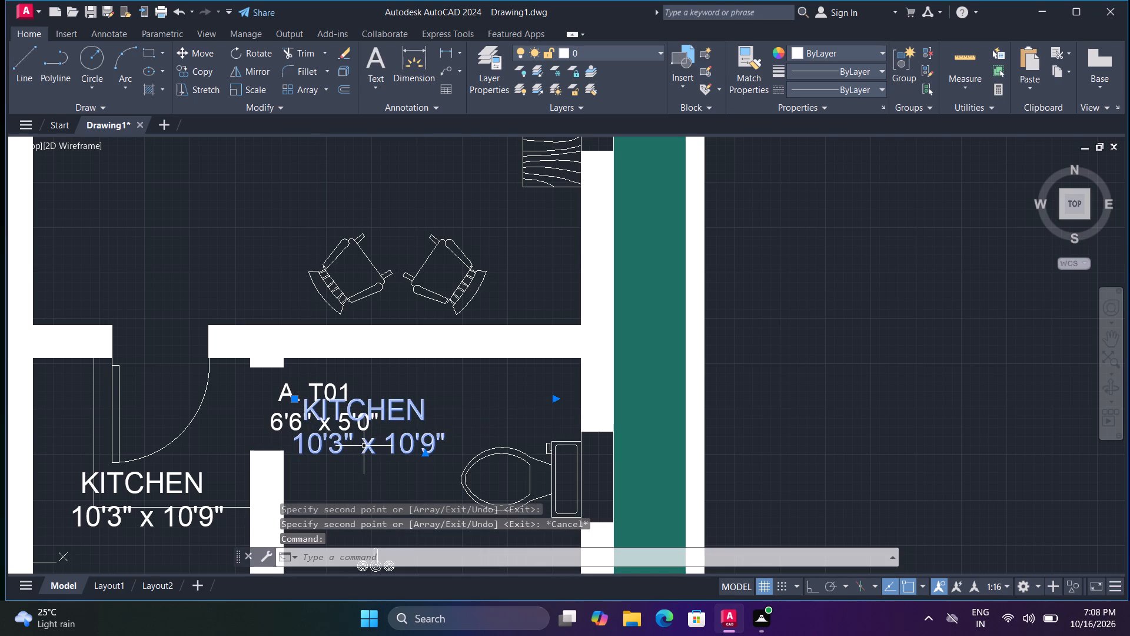
key("Delete")
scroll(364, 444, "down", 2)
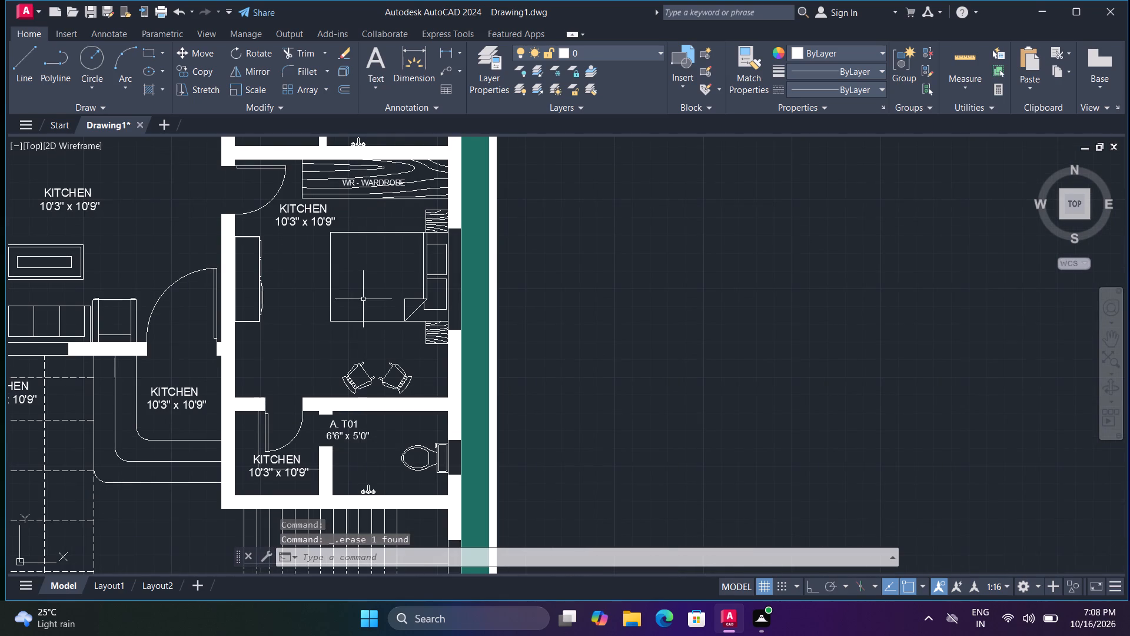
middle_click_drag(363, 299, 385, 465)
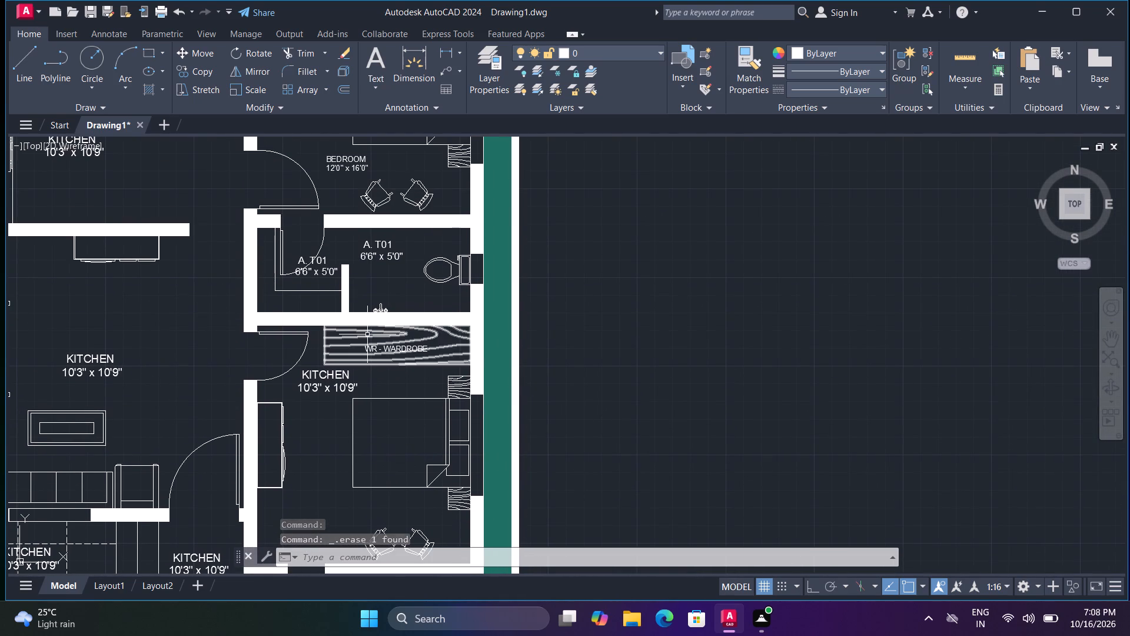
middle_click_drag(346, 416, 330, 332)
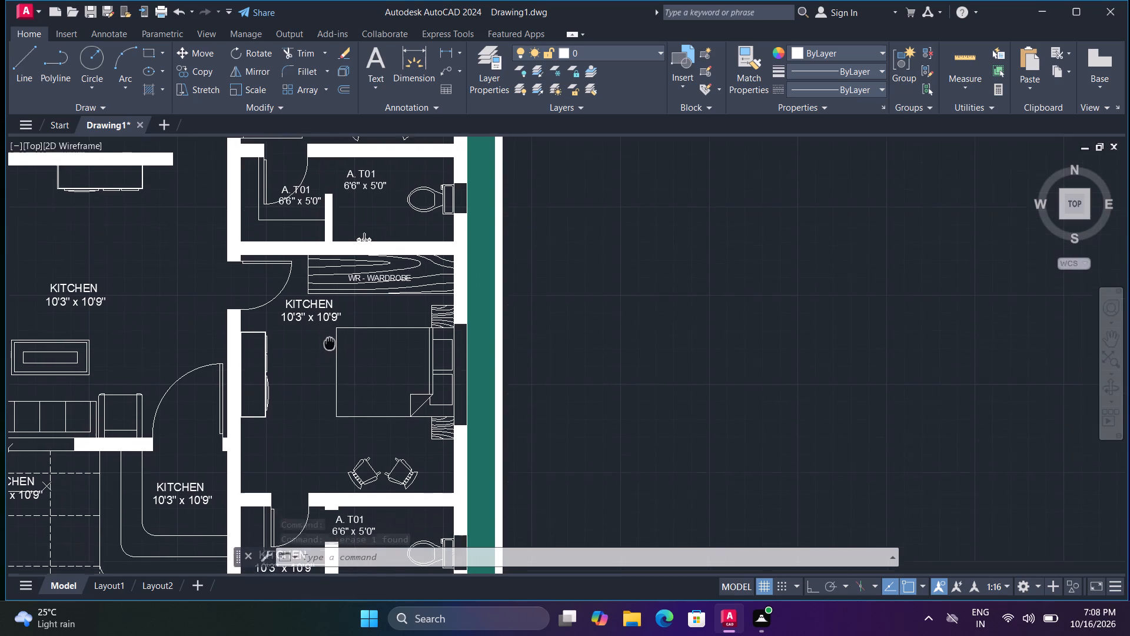
Change the kitchen label in the southern bathroom's west compartment to DRESSING, 5'0" x 5'0".
middle_click_drag(330, 332, 337, 304)
middle_click_drag(327, 448, 327, 377)
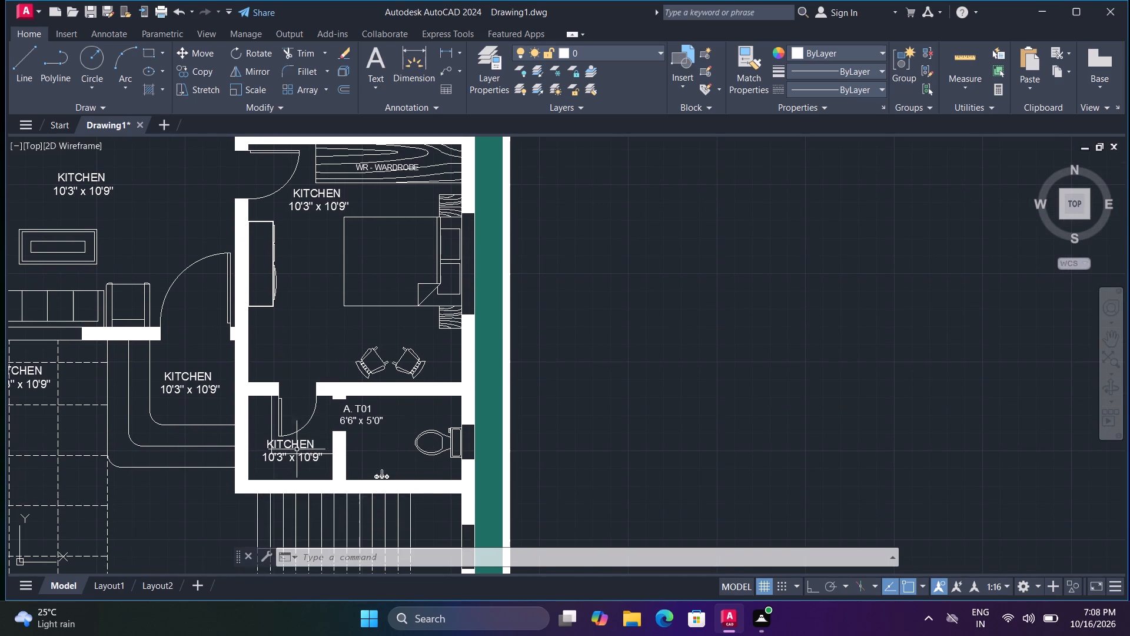
double_click(295, 439)
key("ctrl+a")
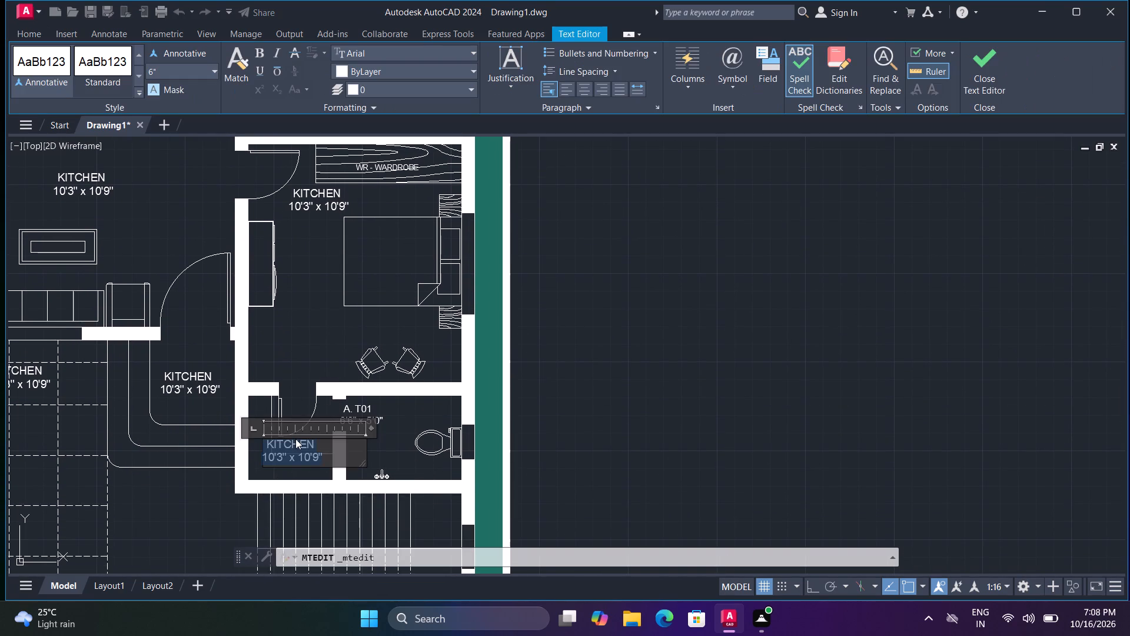
type("DRESSING")
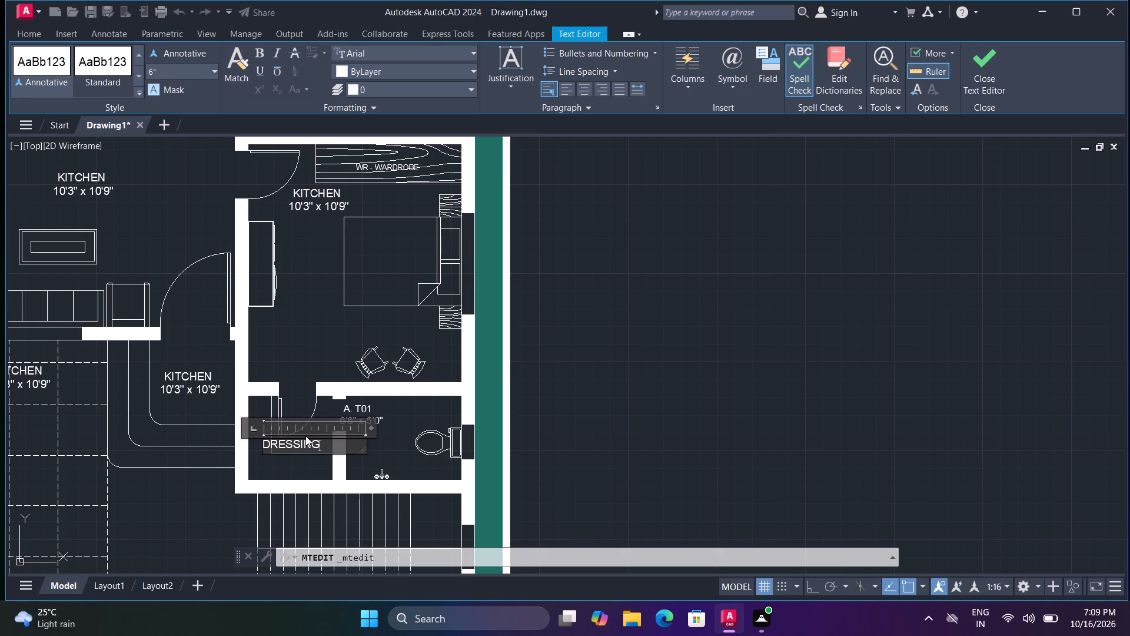
key("Return")
type("5'0\" x 5")
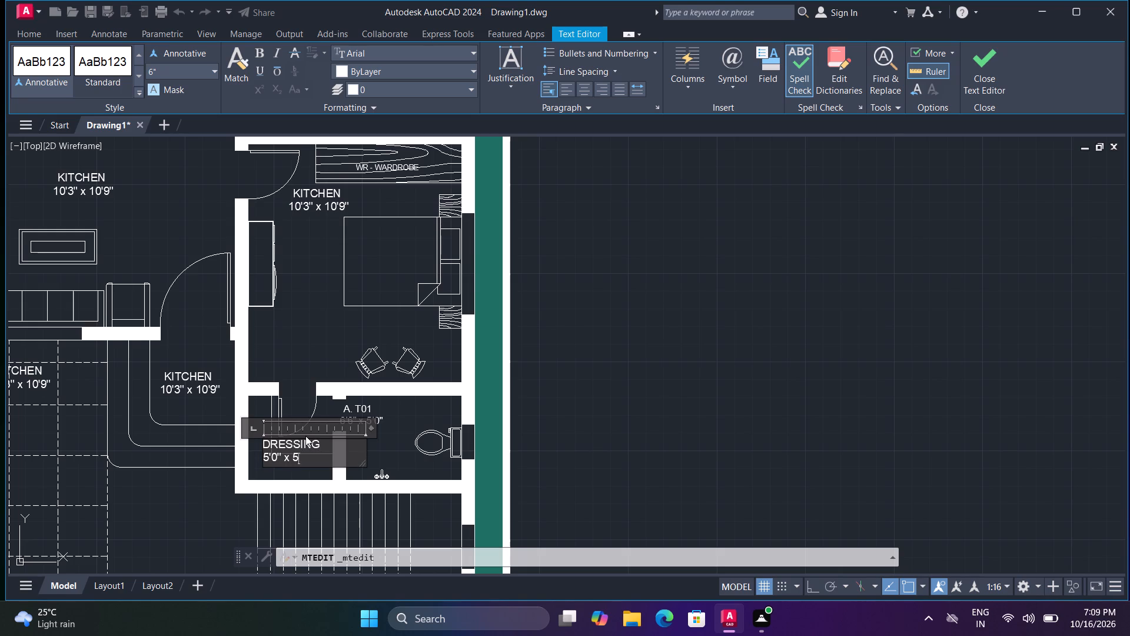
type("'0\"")
left_click(377, 456)
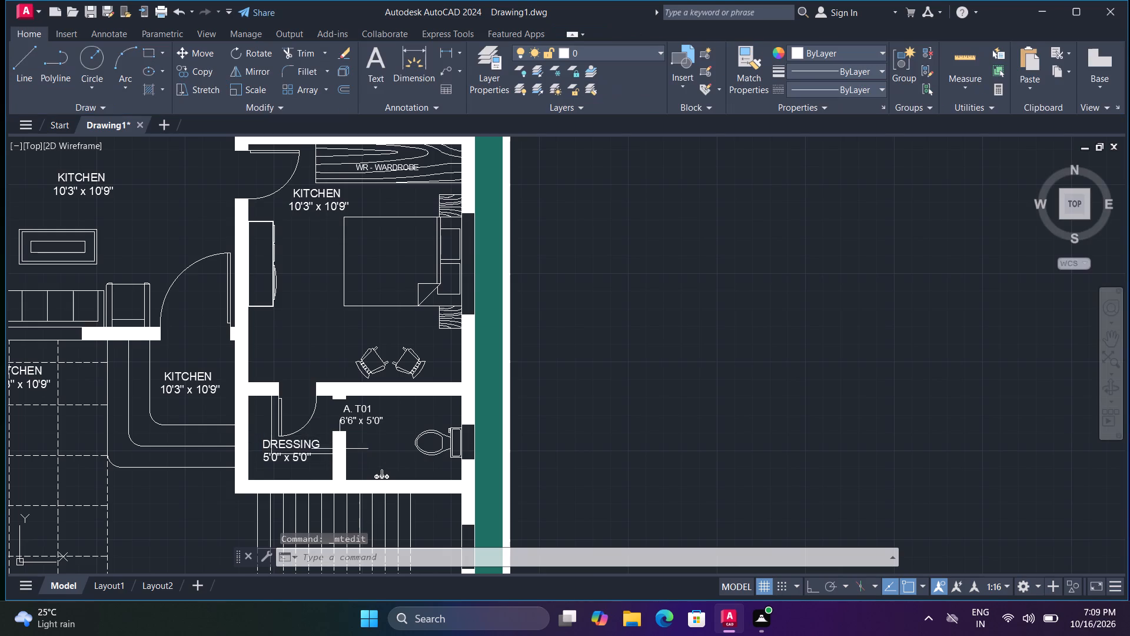
Scale down the DRESSING label about a base point within its text so it fits the compartment.
left_click(305, 448)
type("SC")
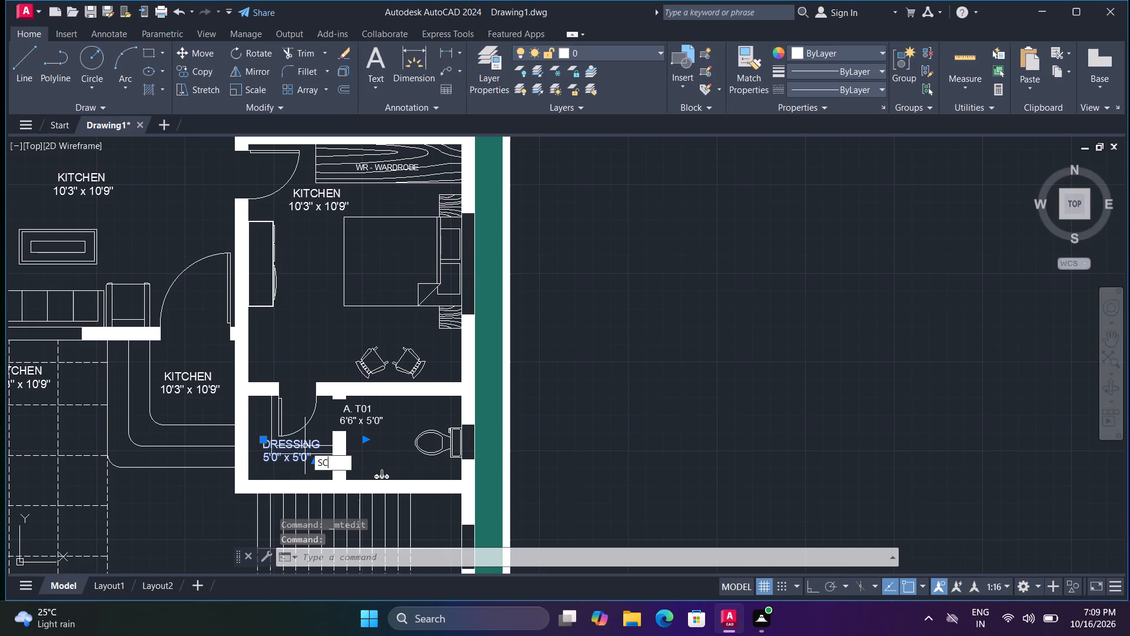
key("space")
left_click(305, 443)
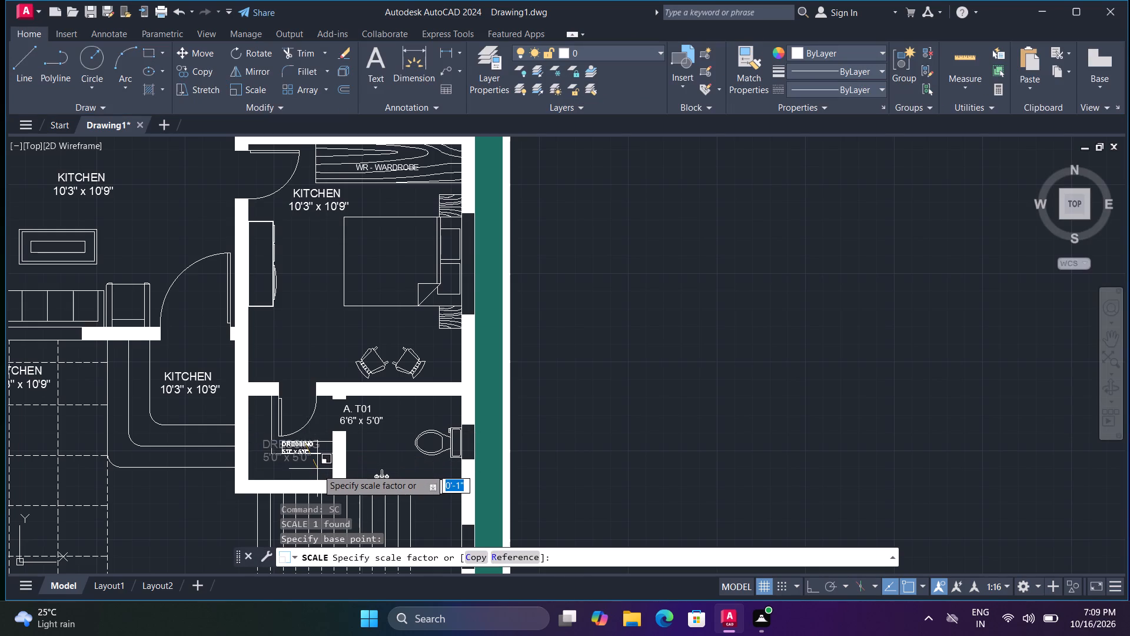
scroll(314, 465, "up", 2)
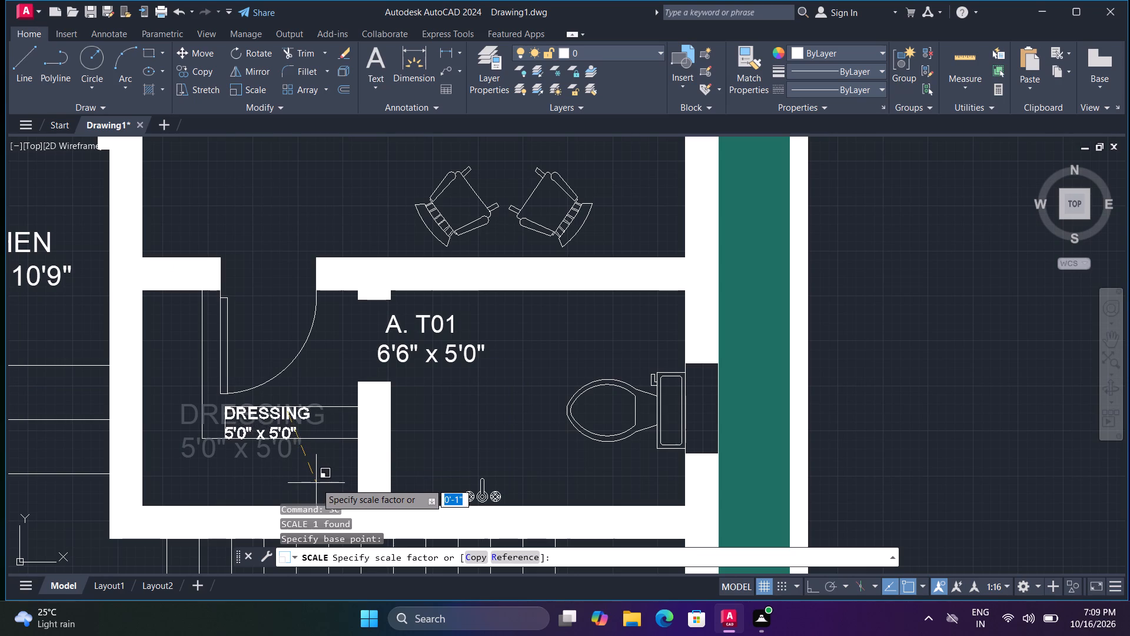
left_click(325, 491)
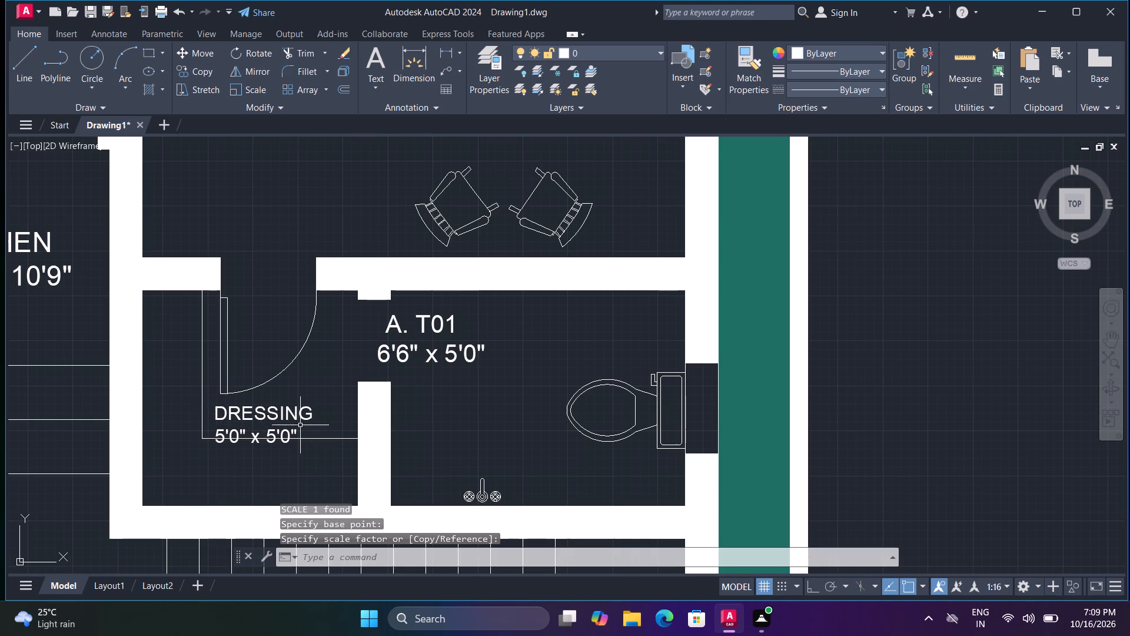
Move the DRESSING label about 9" east-northeast, just below the door swing.
left_click(300, 417)
type("M")
key("space")
left_click(295, 422)
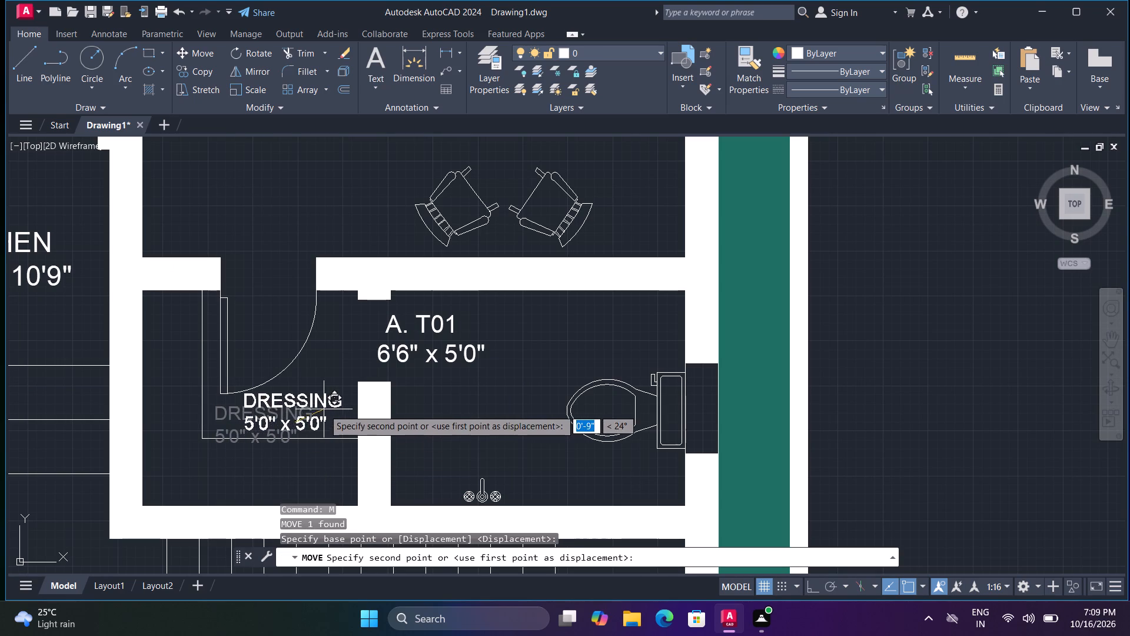
left_click(324, 409)
Copy the DRESSING label about 20'-2" north into the west compartment of the other bathroom.
key("c")
type("O")
key("space")
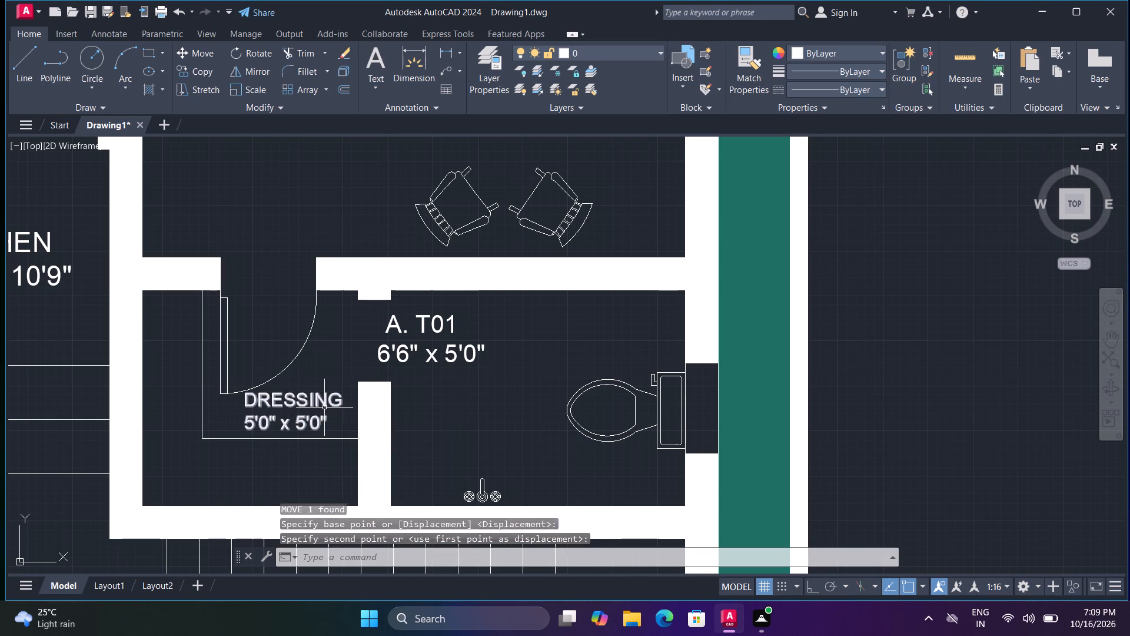
left_click(323, 403)
left_click(320, 400)
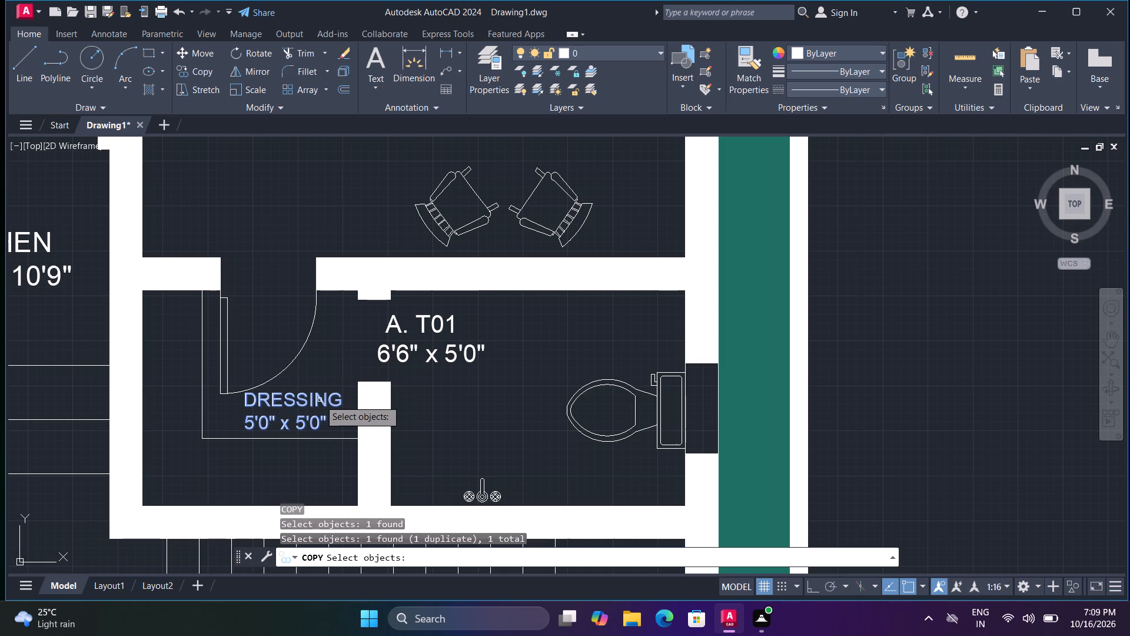
key("space")
left_click(320, 399)
scroll(334, 342, "down", 4)
middle_click_drag(376, 280, 365, 382)
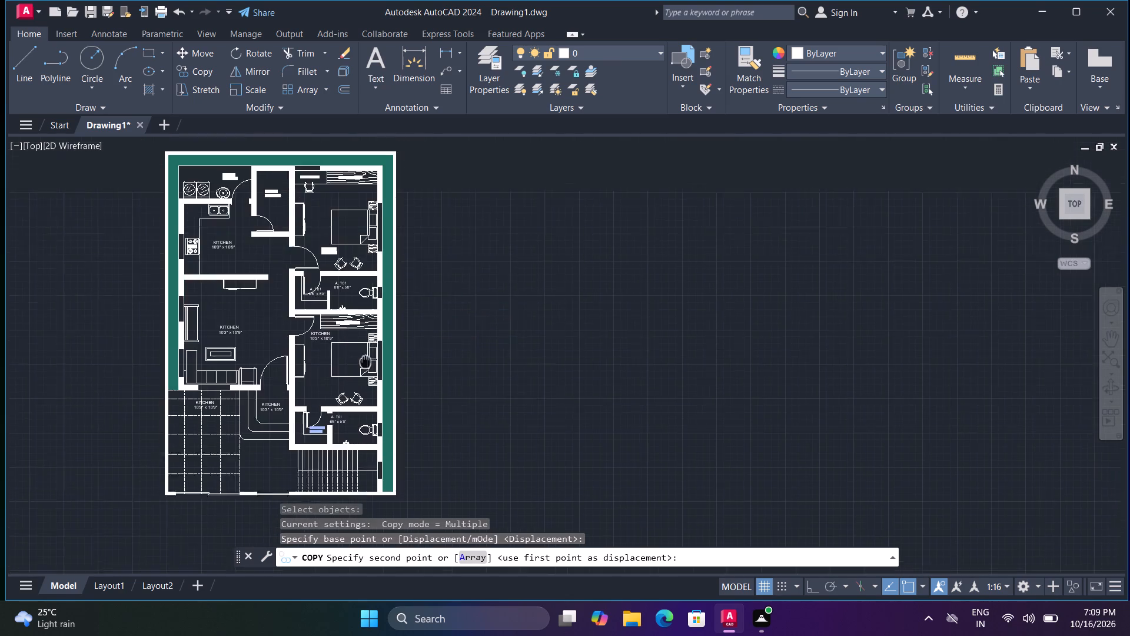
middle_click_drag(365, 382, 365, 383)
scroll(338, 355, "up", 4)
middle_click_drag(331, 392, 363, 506)
middle_click_drag(300, 297, 311, 380)
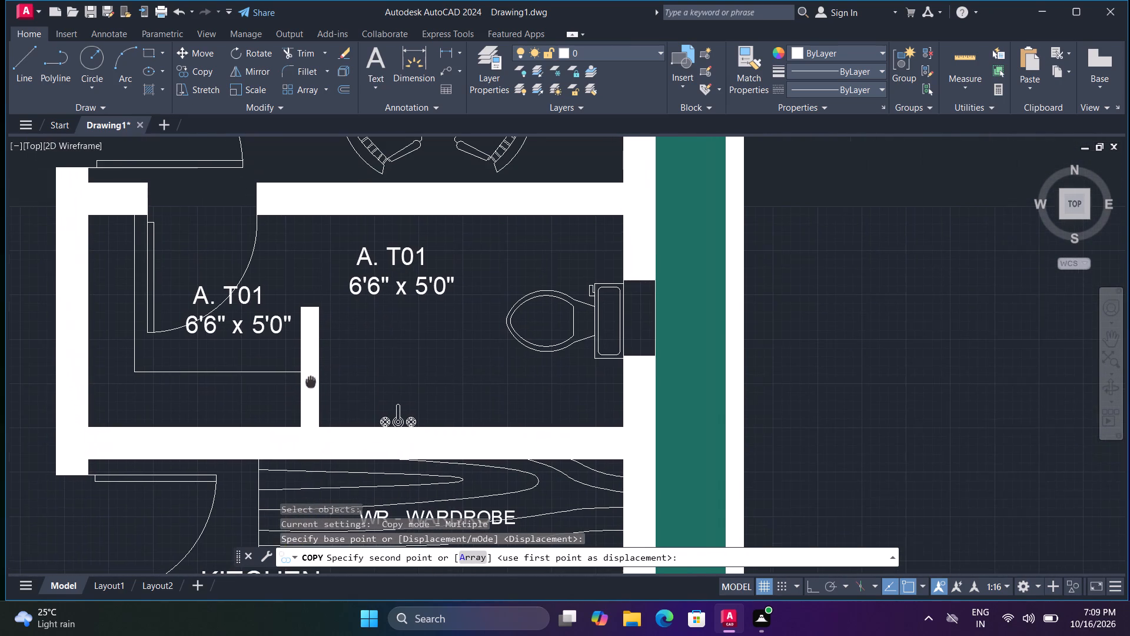
left_click(266, 336)
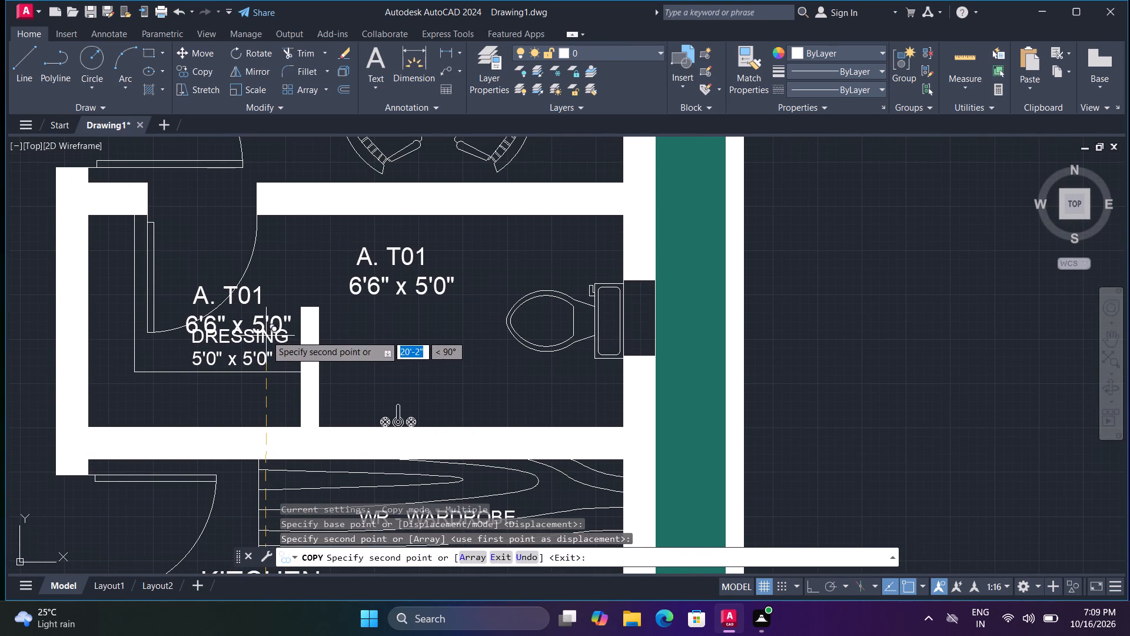
key("Escape")
Delete the A. T01 label overlapping the copied DRESSING label in the northern dressing compartment.
left_click(256, 293)
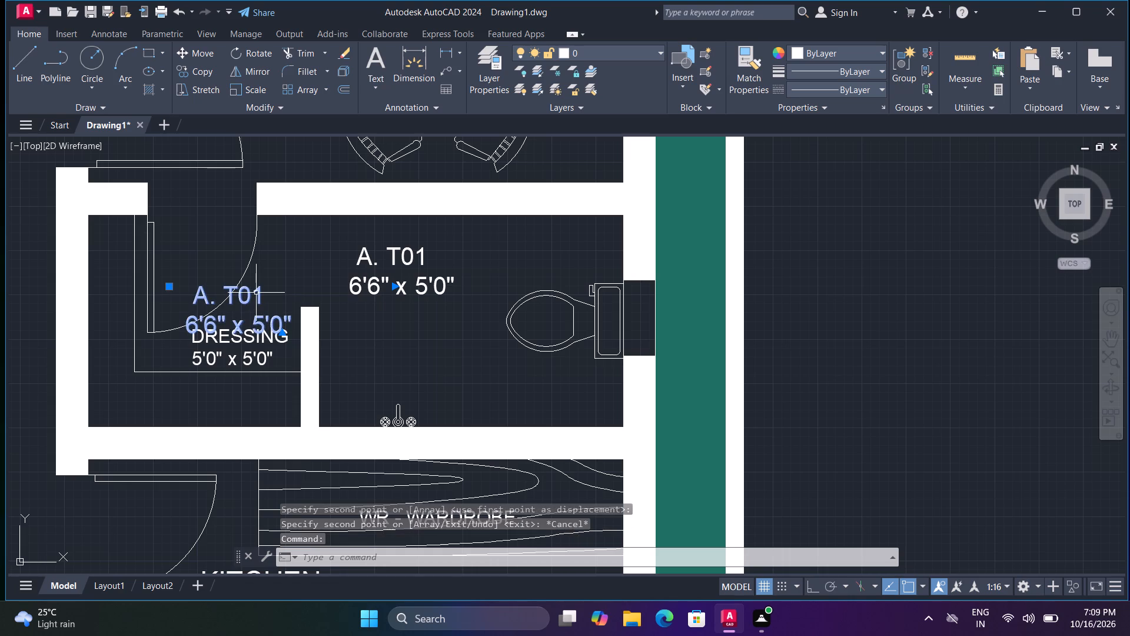
key("Delete")
Copy the northern dressing compartment's door southeast, across the short partition beside the A. T01 label.
scroll(268, 303, "down", 2)
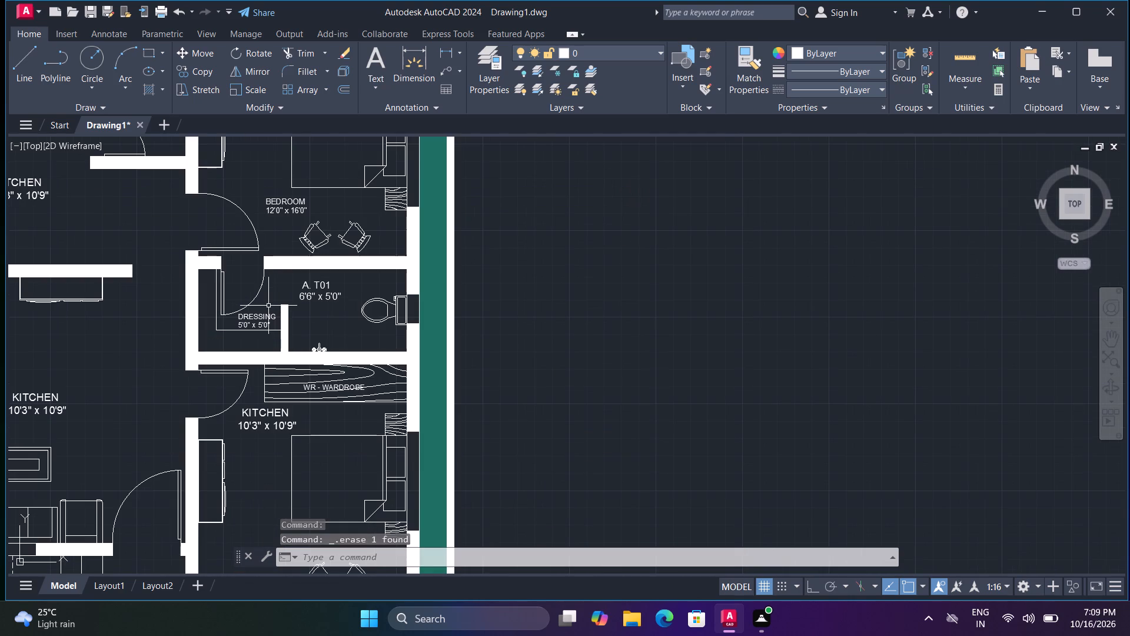
left_click(262, 277)
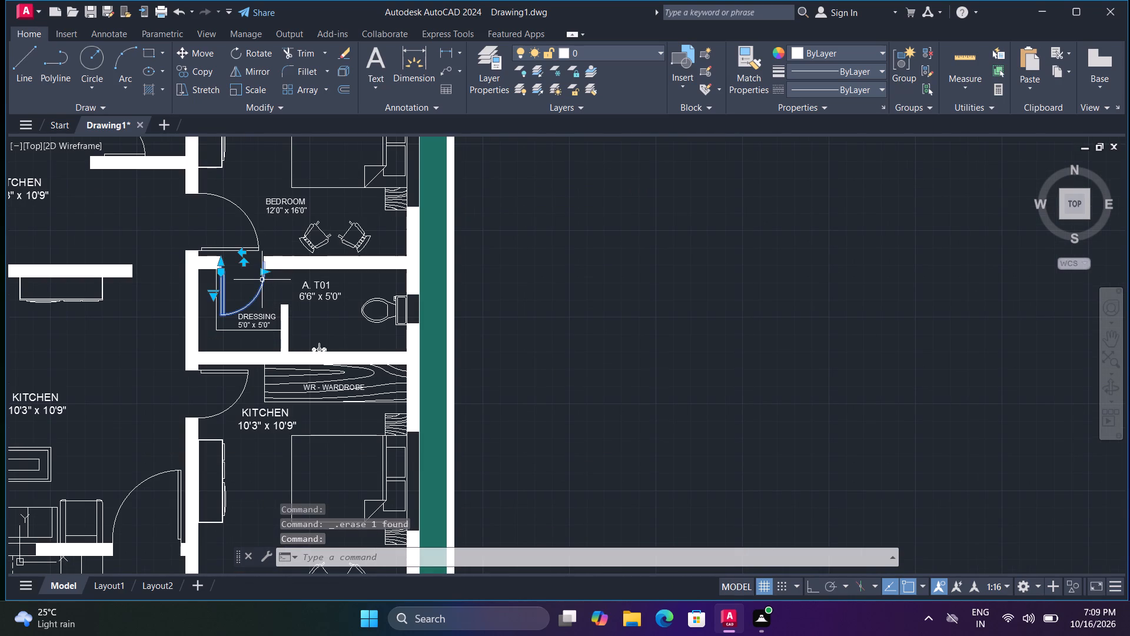
type("CO")
key("space")
left_click(264, 284)
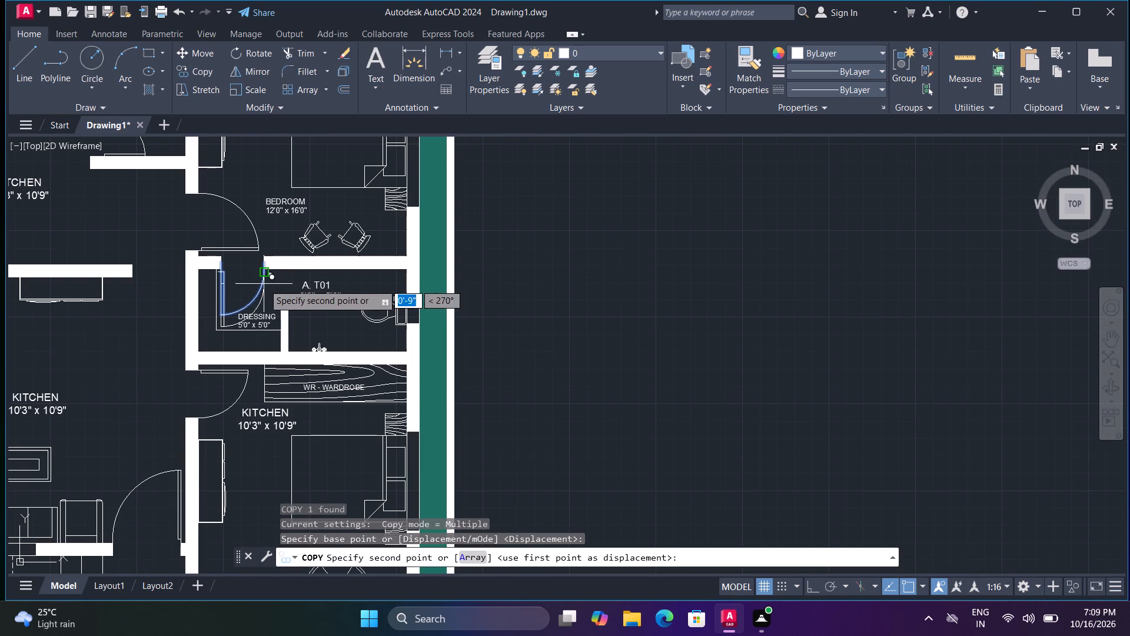
left_click(297, 291)
key("Escape")
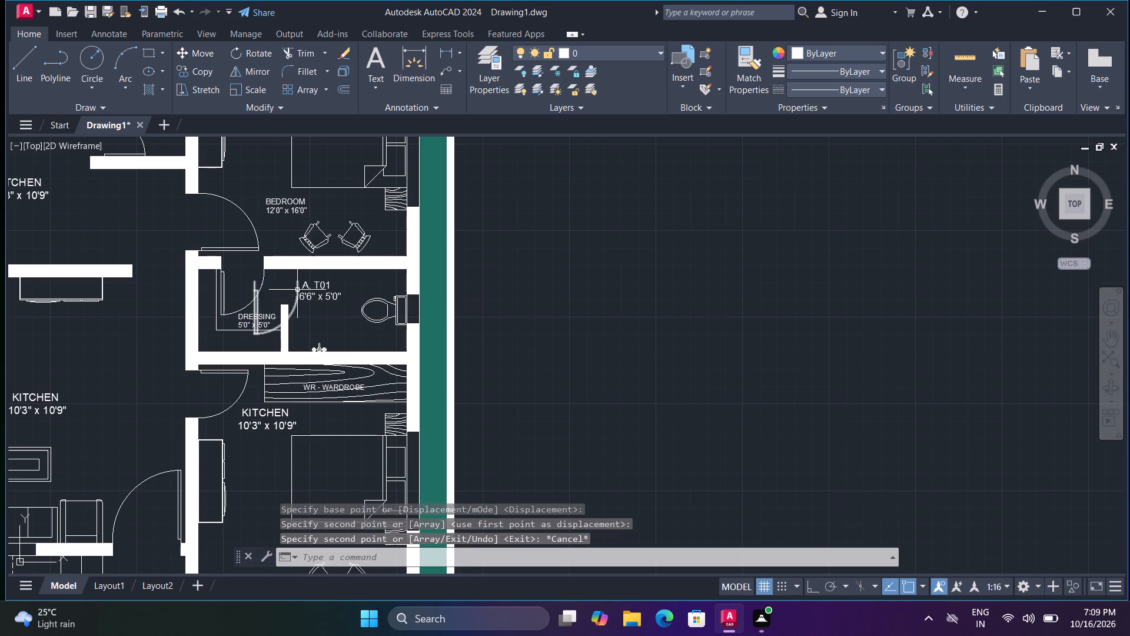
Rotate the copied door 90° counterclockwise about the upper end of its swing arc, with Ortho on.
scroll(294, 307, "up", 2)
left_click(293, 307)
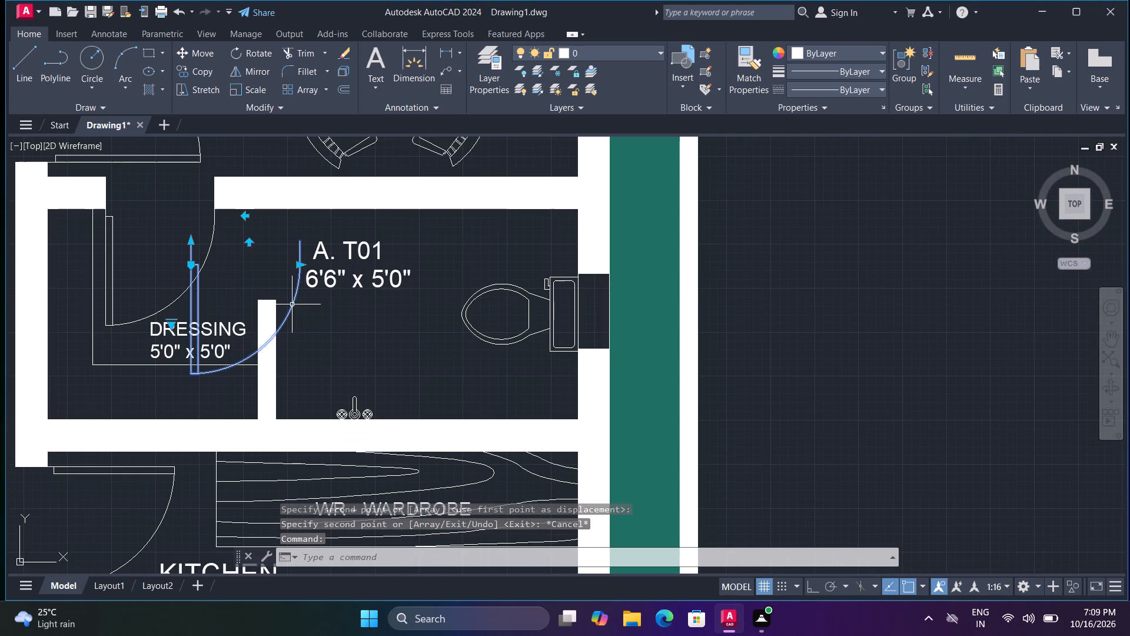
key("r")
type("O")
key("space")
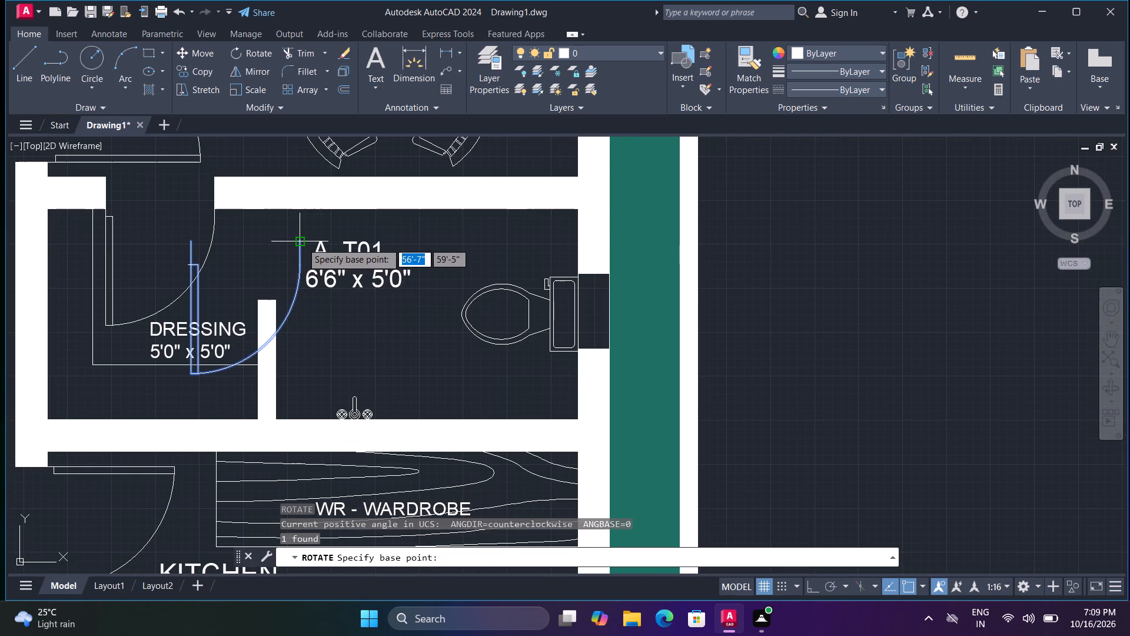
left_click(302, 243)
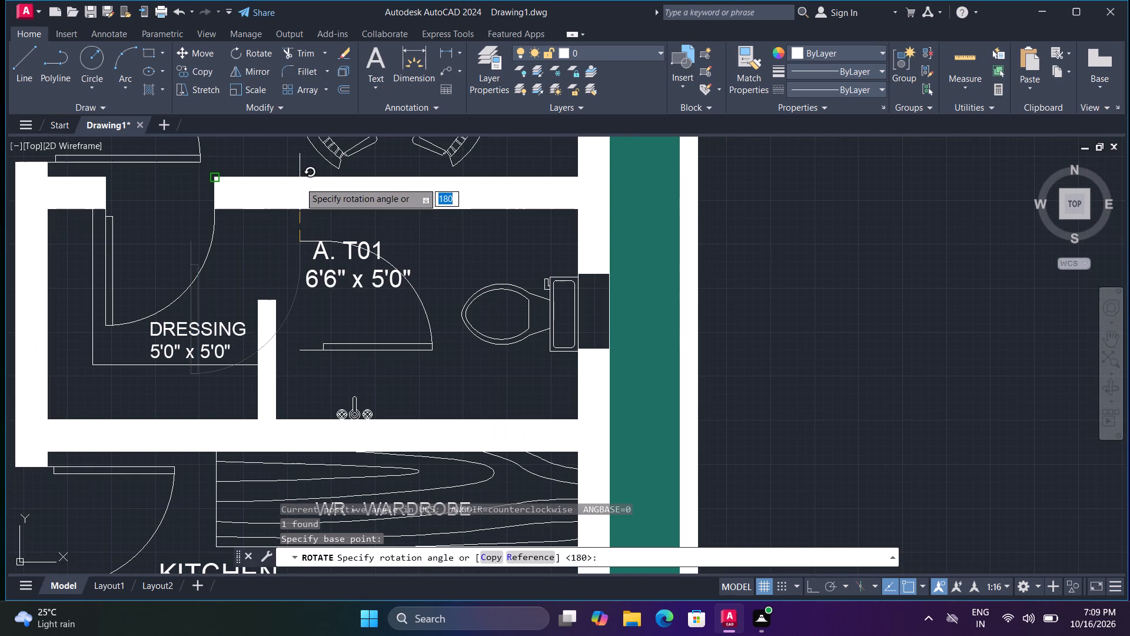
key("F8")
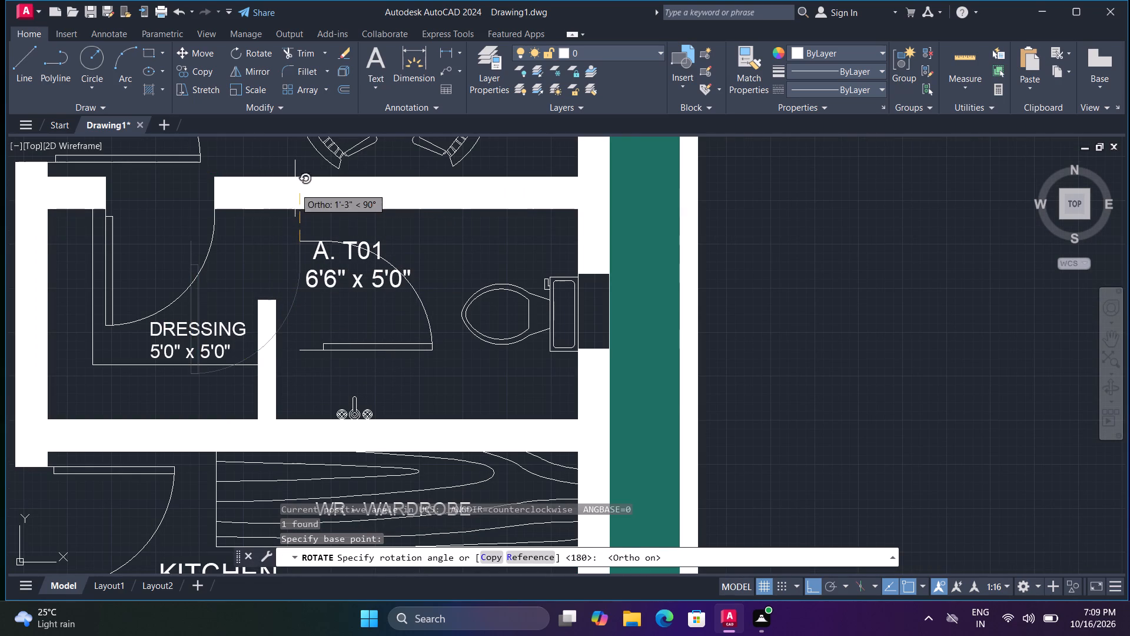
left_click(300, 223)
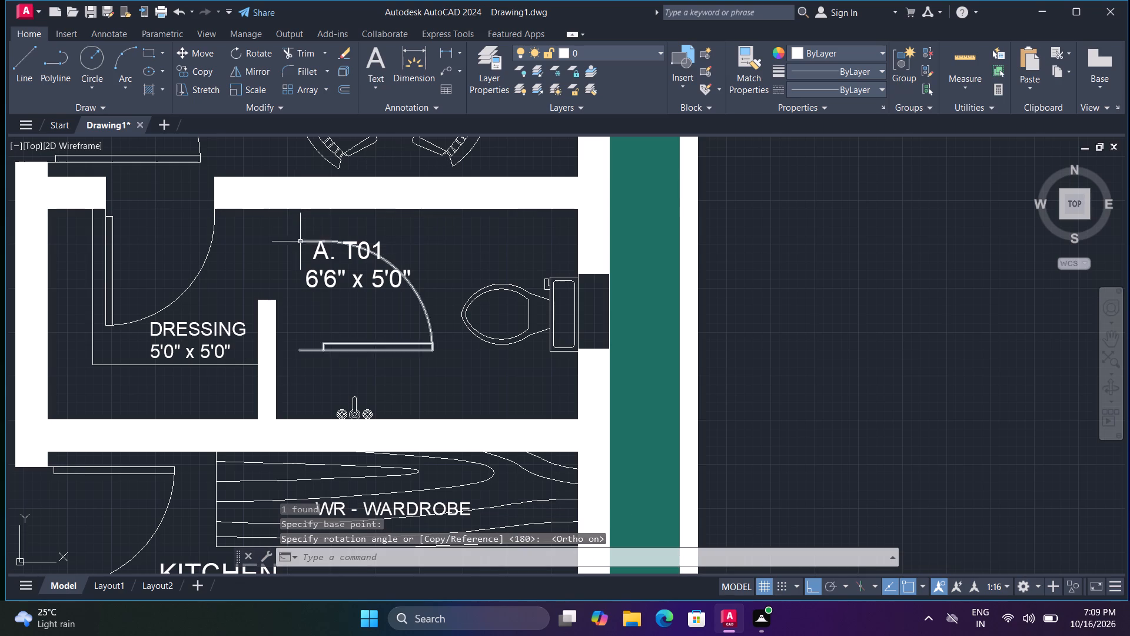
Flip the copied door so its leaf lies on the north side of the opening.
left_click(344, 343)
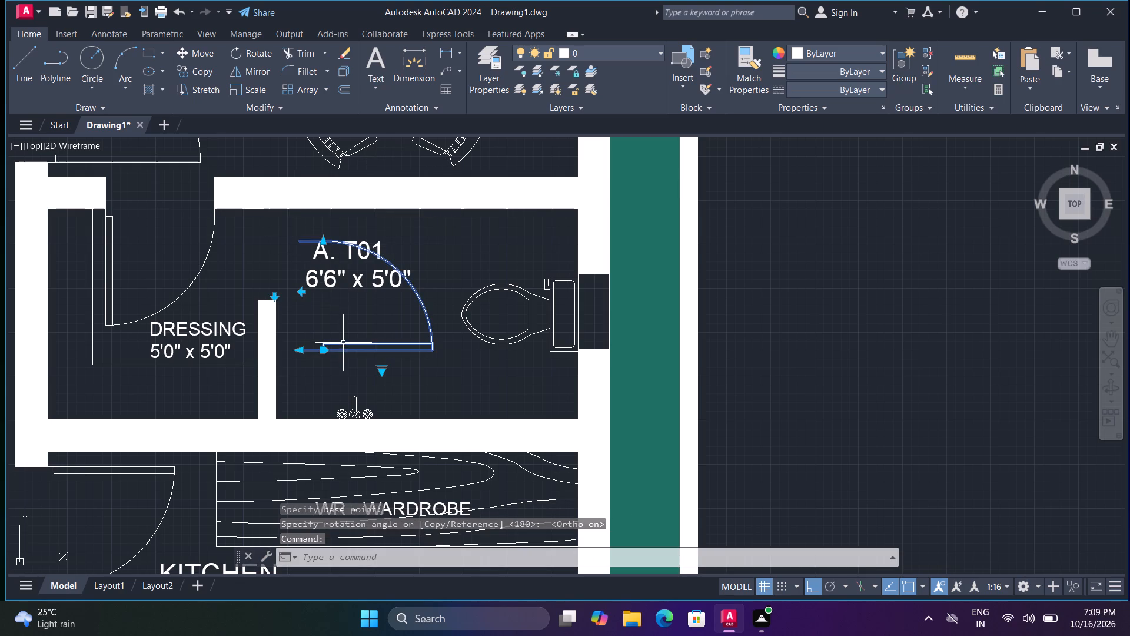
left_click(275, 294)
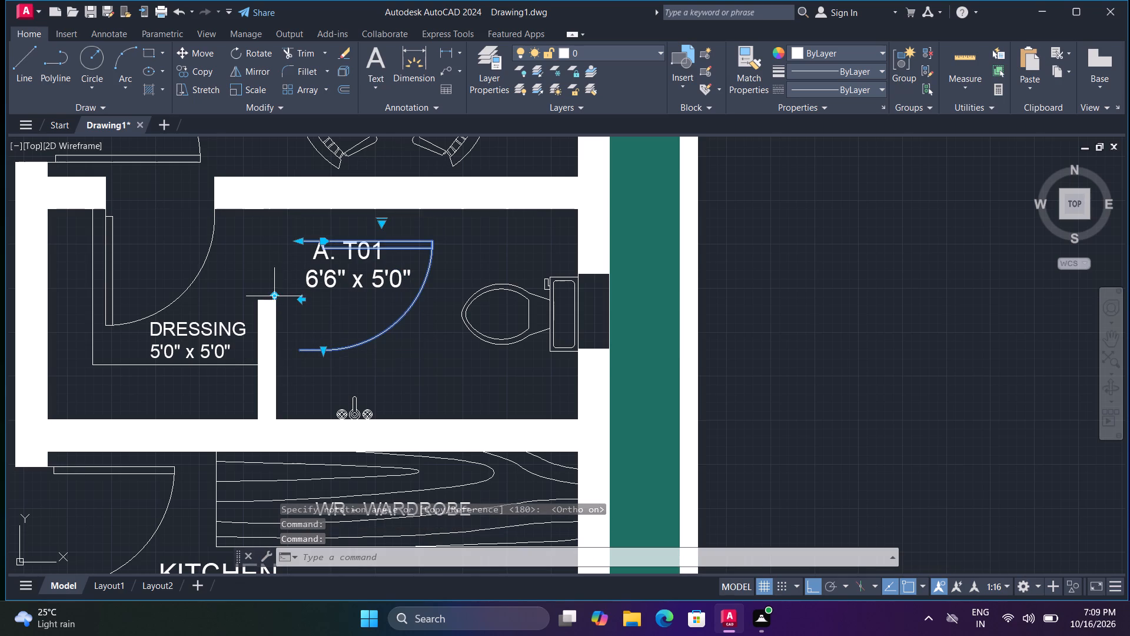
key("Escape")
Move the copied door by its northwest corner up against the south face of the bathroom's north wall.
type("M")
key("space")
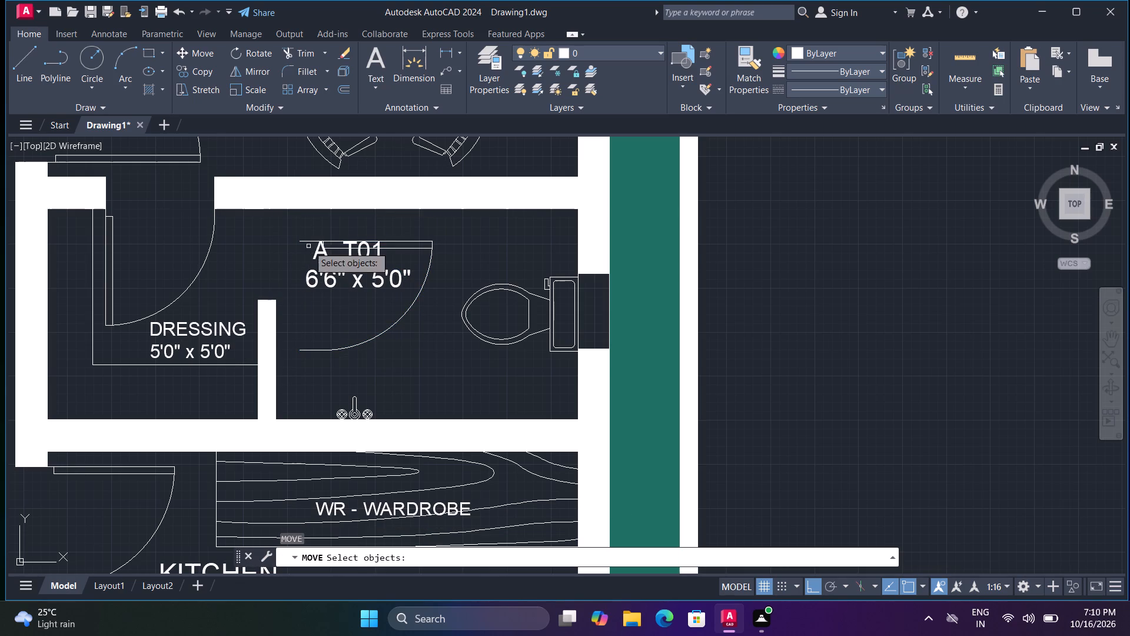
left_click(307, 241)
key("space")
left_click(299, 241)
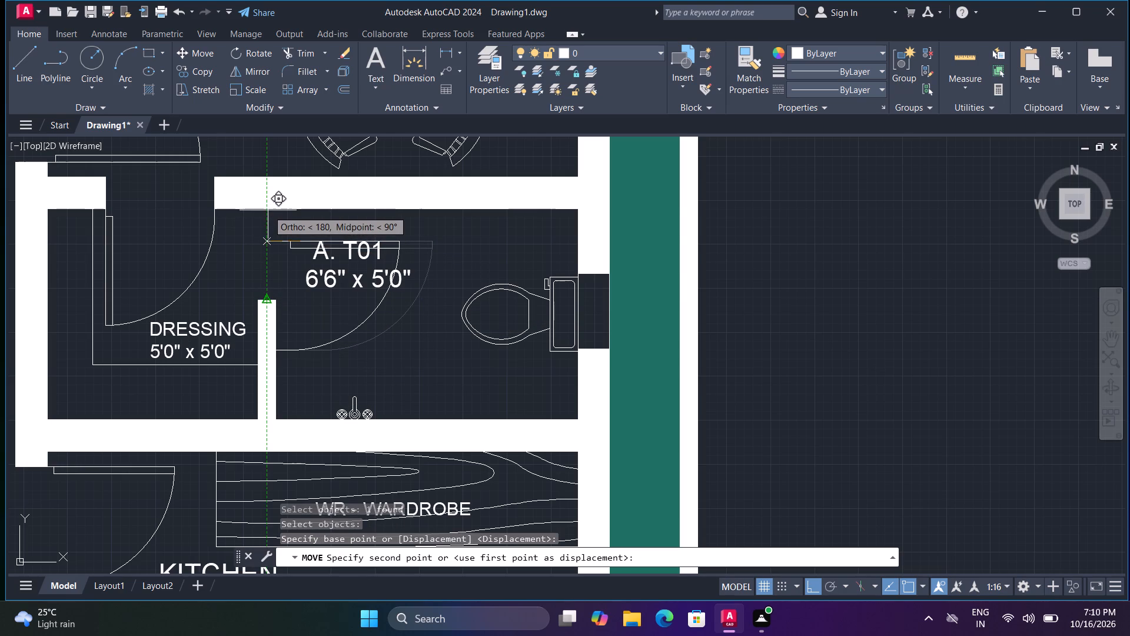
scroll(268, 208, "up", 2)
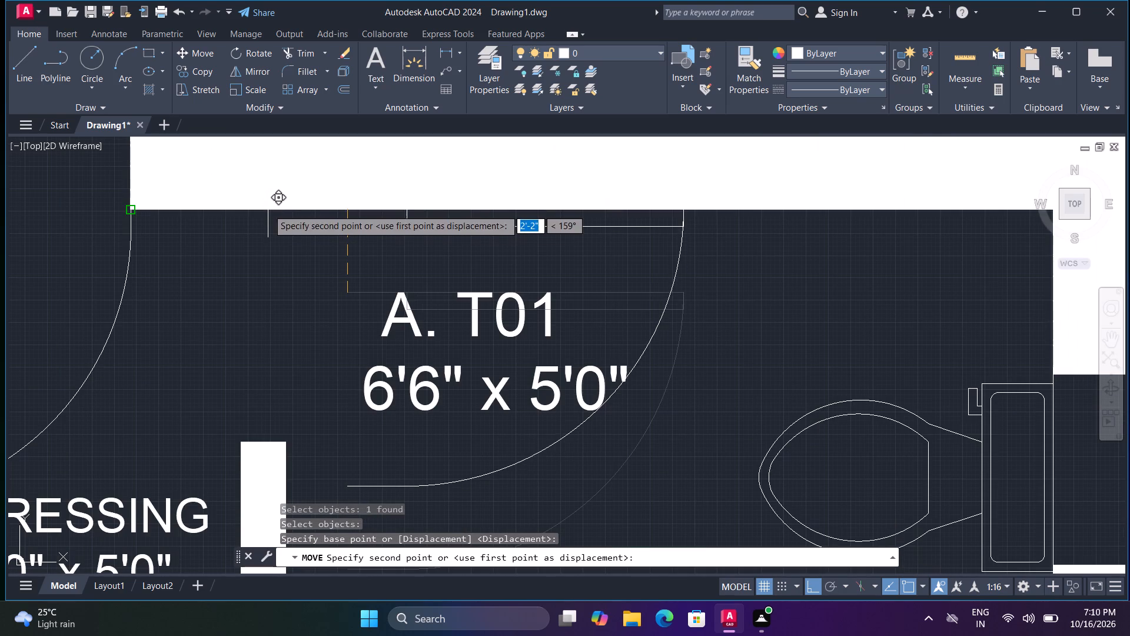
left_click(268, 209)
Move the copied door east along the north wall, aligning its west end with the partition's centreline.
scroll(274, 233, "down", 2)
scroll(274, 238, "up", 1)
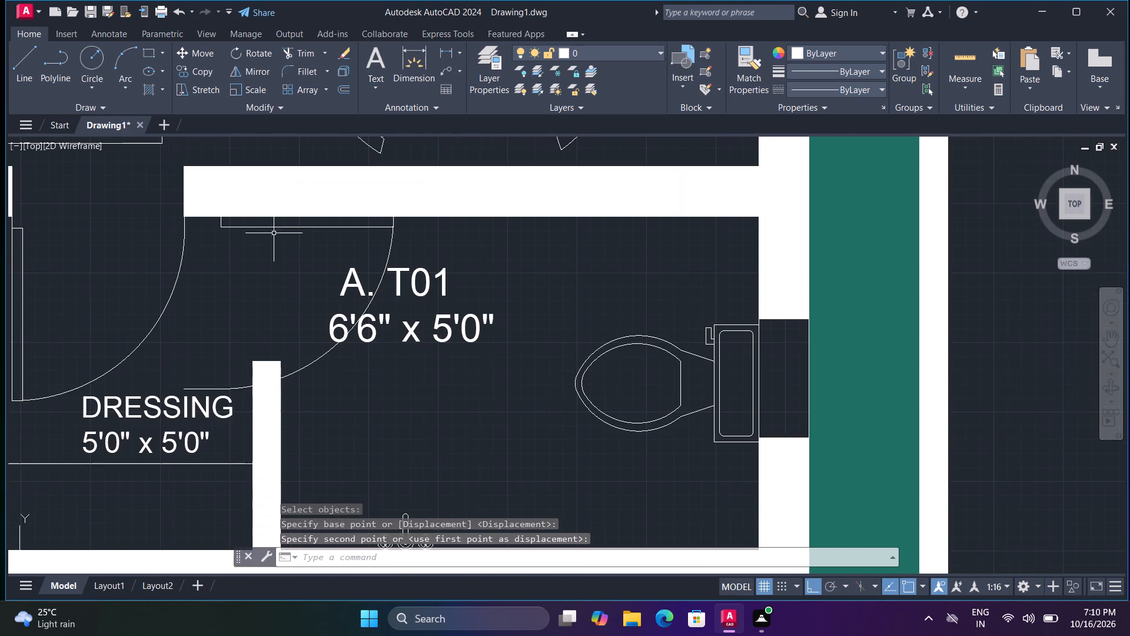
key("space")
left_click(272, 228)
key("space")
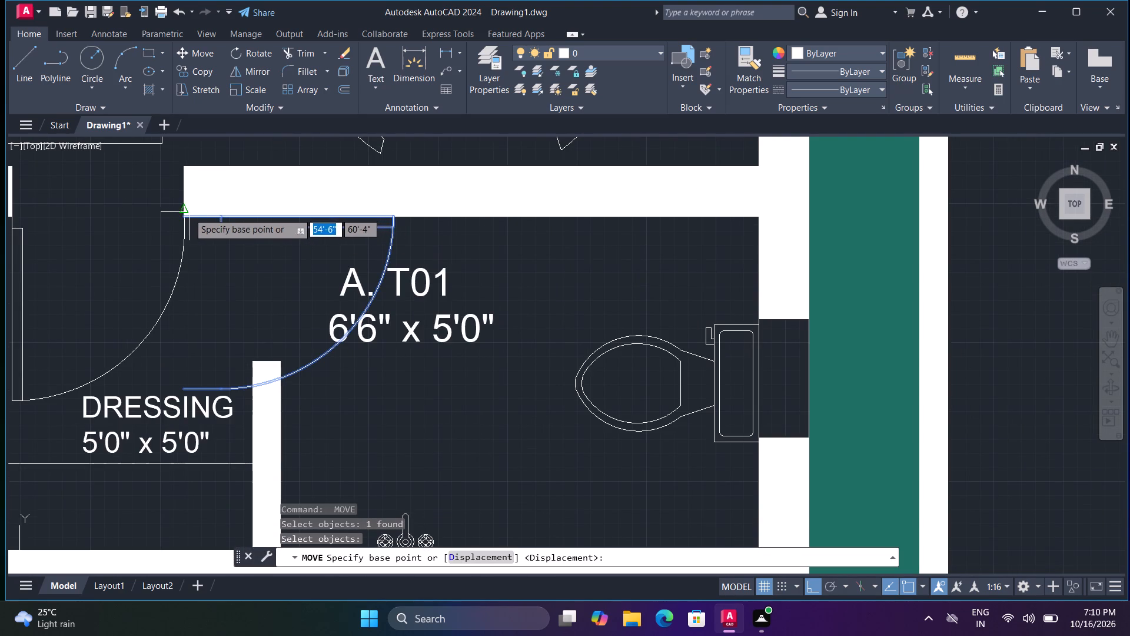
left_click(187, 217)
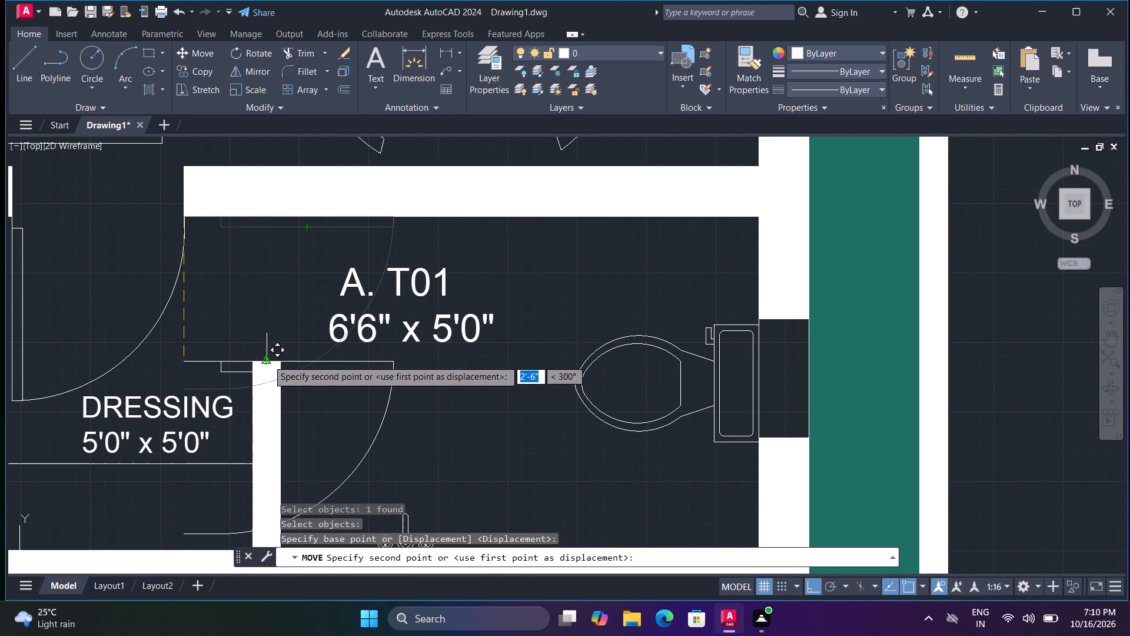
left_click(267, 216)
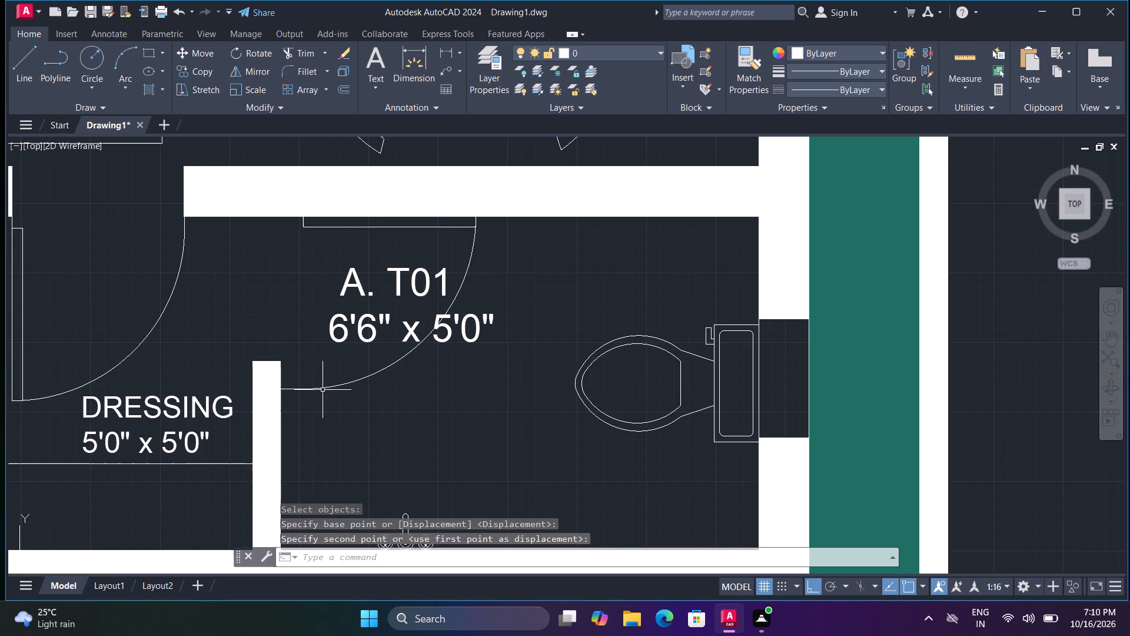
Stretch the A. T01 door's opening width down so its swing end reaches near the top of the partition wall.
left_click(323, 390)
left_click(301, 391)
left_click(295, 358)
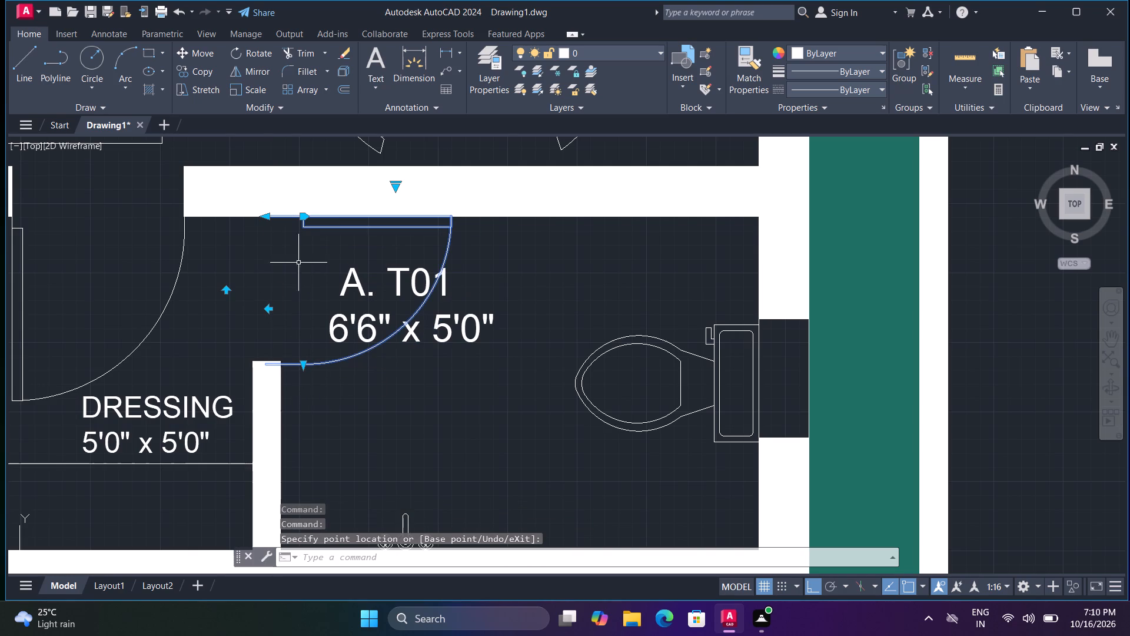
key("Escape")
Scale the A. T01 door in two passes about its northwest end until its swing end meets the top of the partition.
type("SC")
key("space")
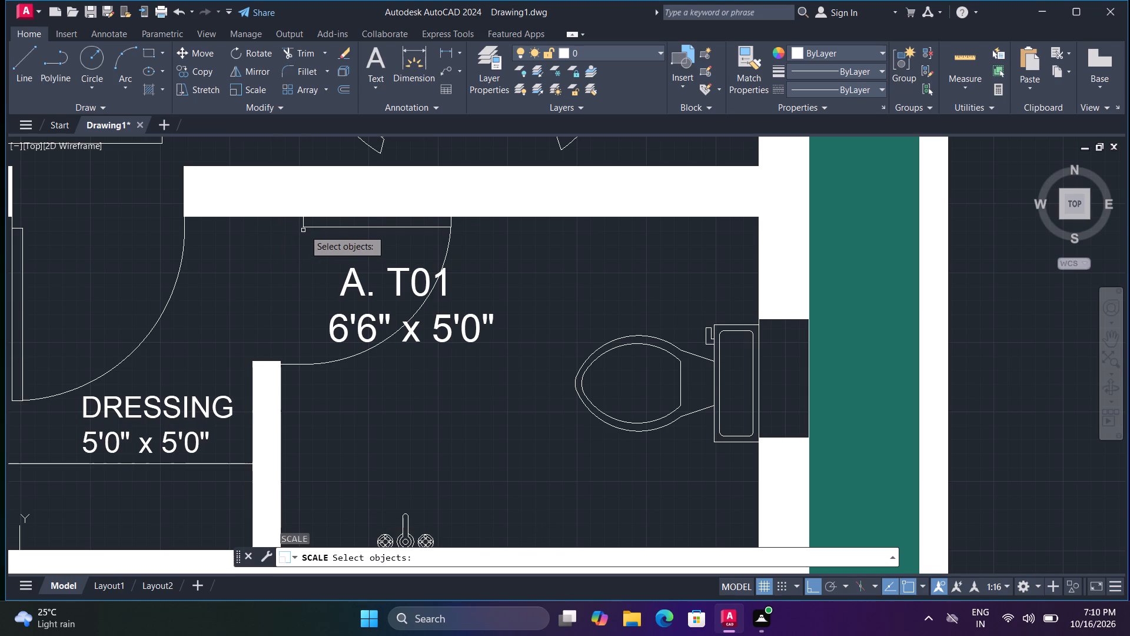
left_click(304, 227)
key("space")
left_click(270, 216)
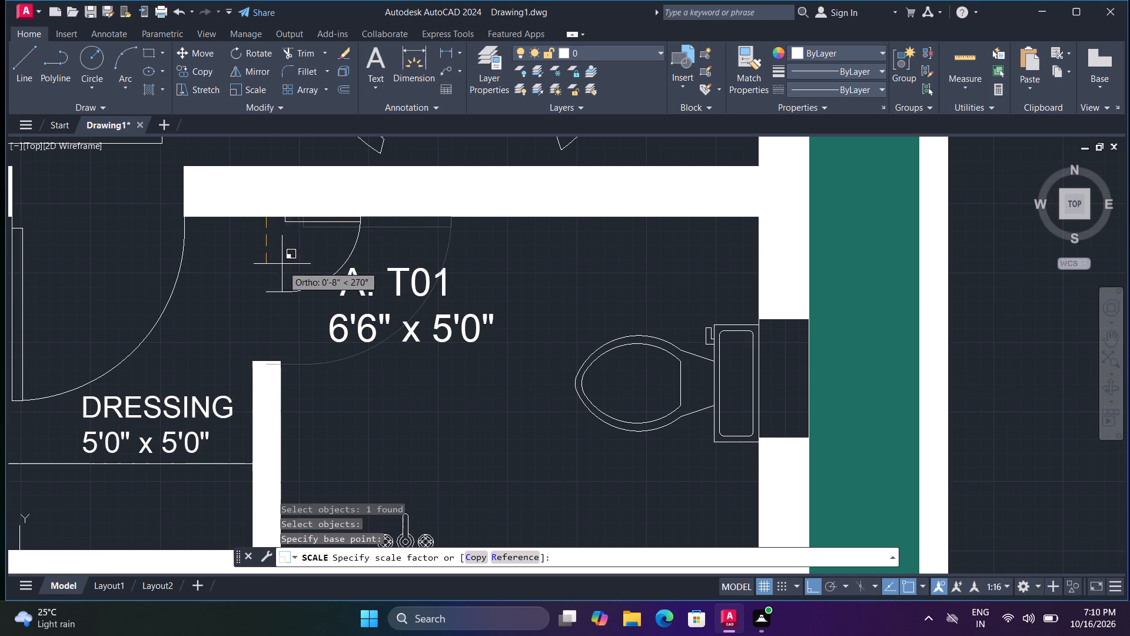
left_click(295, 305)
key("space")
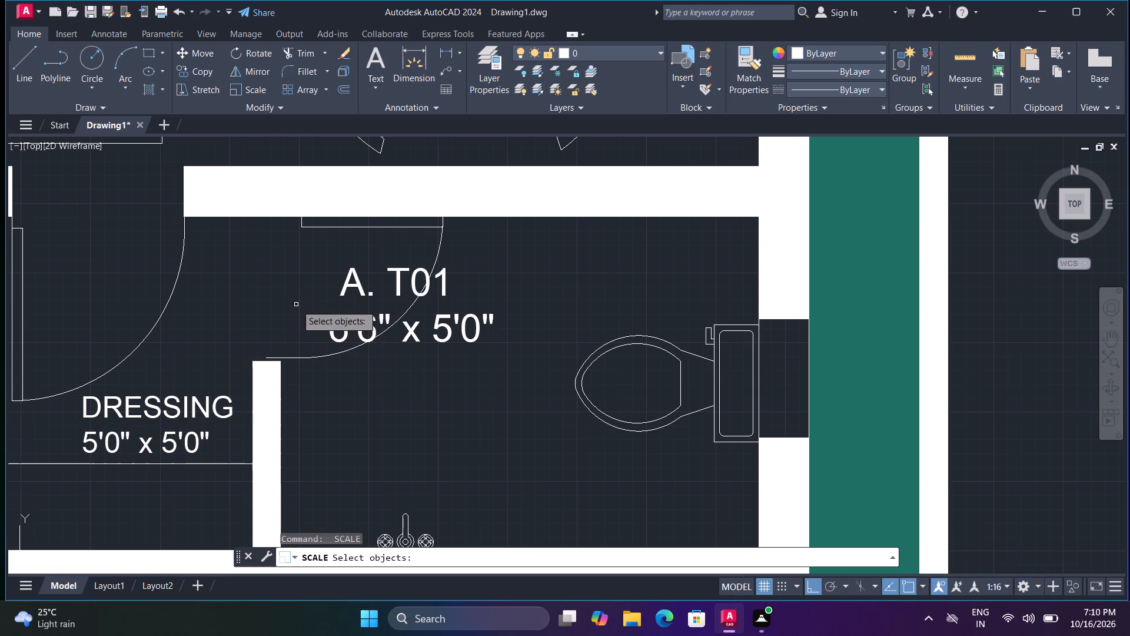
left_click(313, 357)
key("space")
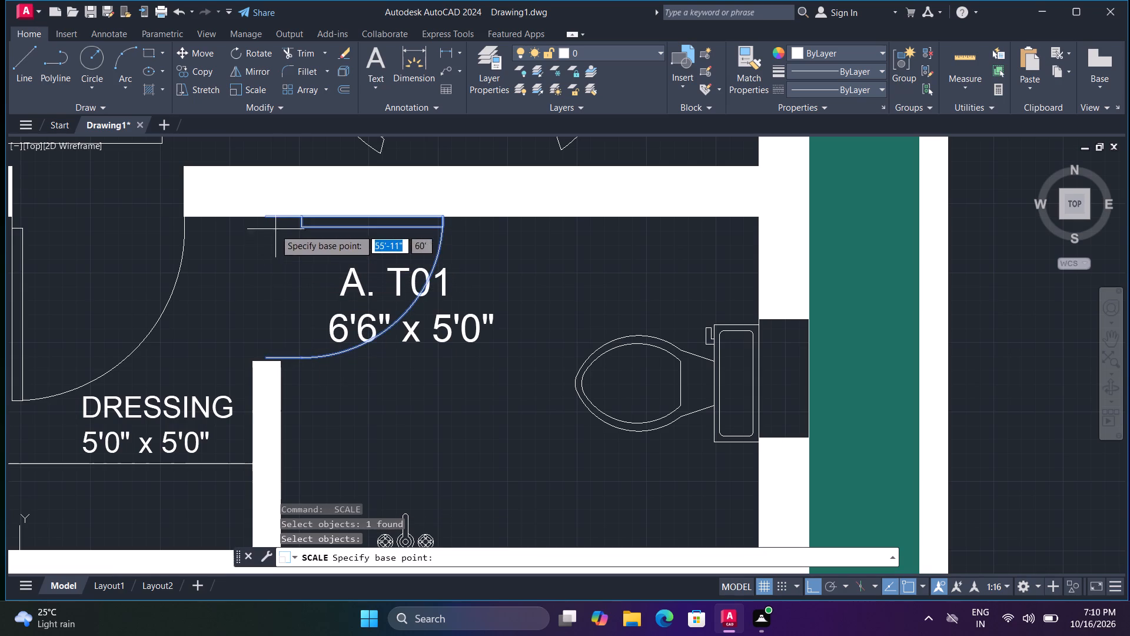
left_click(268, 218)
scroll(282, 315, "up", 2)
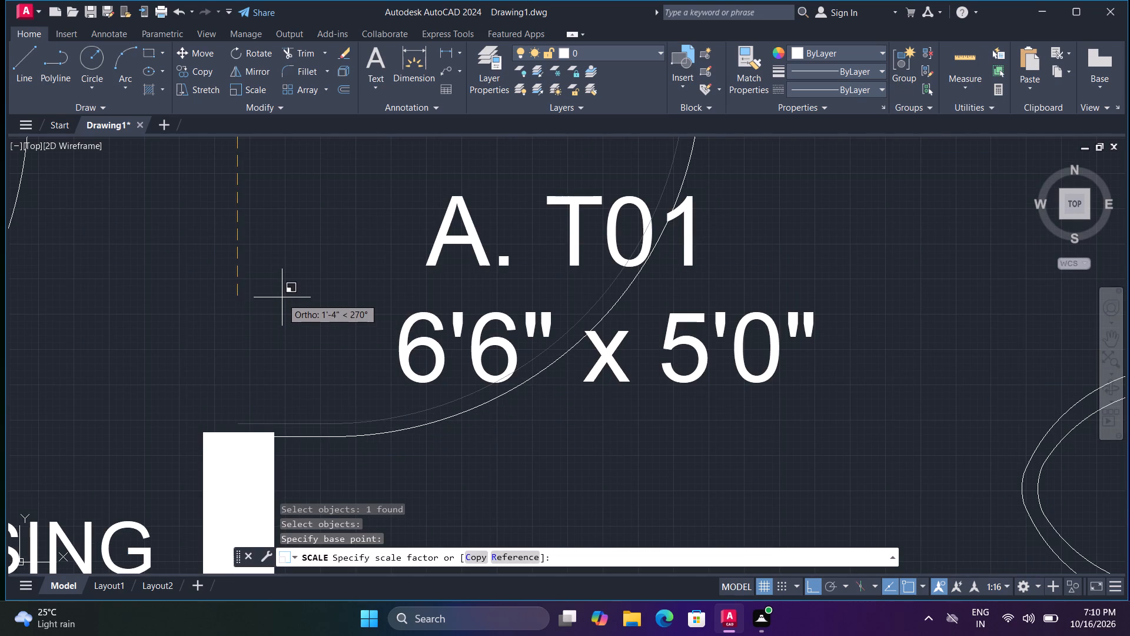
left_click(282, 295)
Copy the fitted door about 20'-11" due south to the opening between the lower dressing area and its A. T01 toilet.
scroll(282, 299, "down", 1)
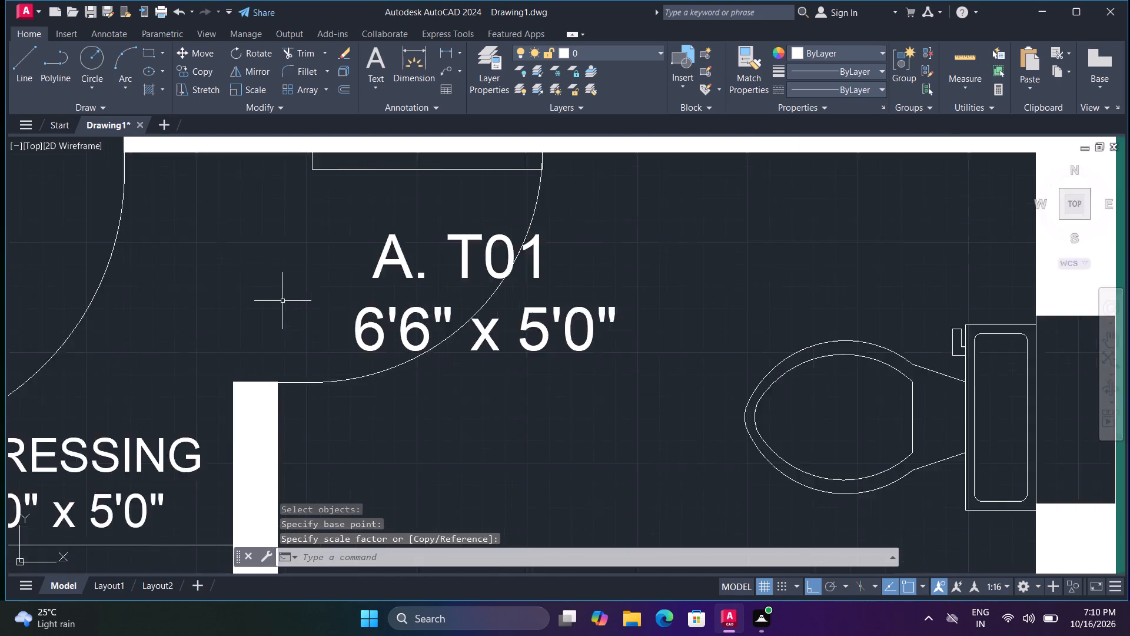
scroll(282, 302, "down", 2)
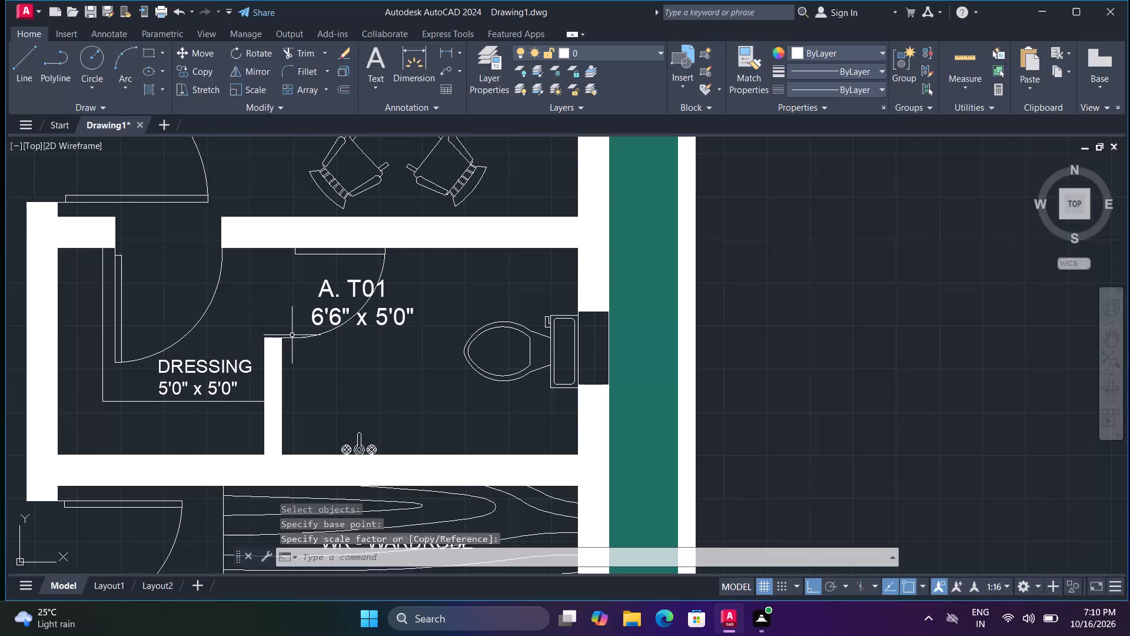
key("c")
type("O")
key("space")
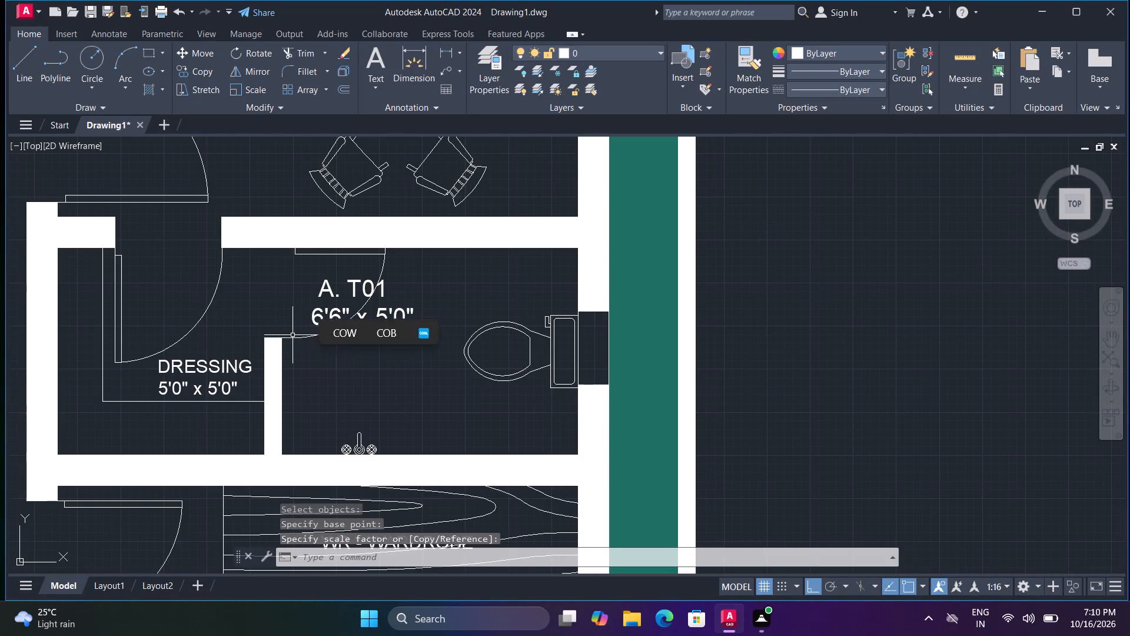
left_click(297, 339)
key("space")
left_click(277, 243)
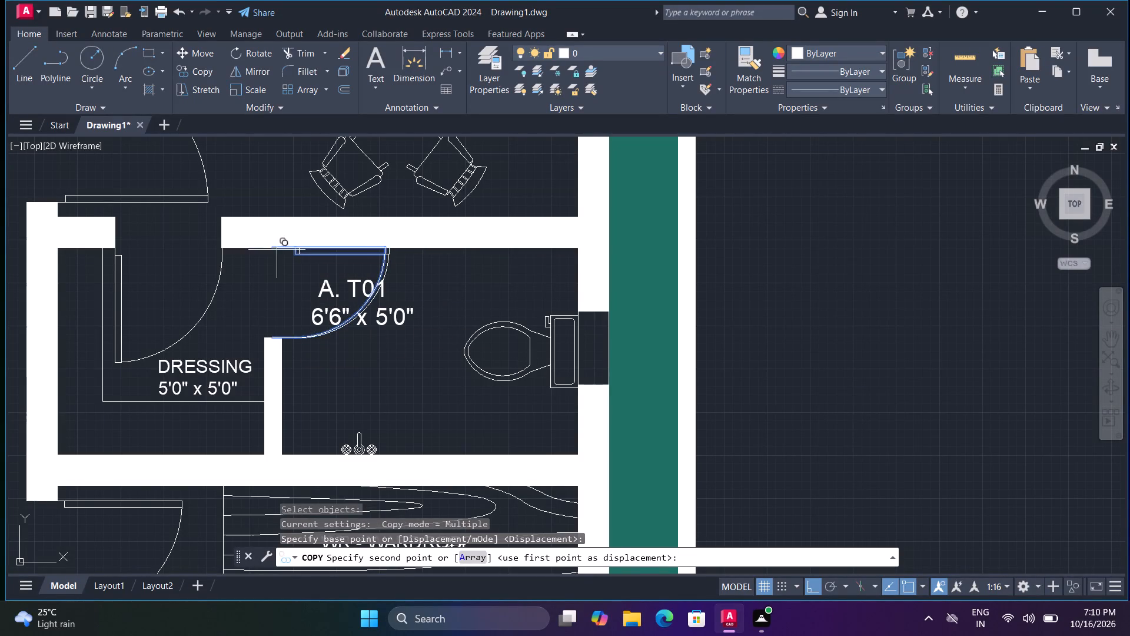
middle_click_drag(313, 366, 345, 225)
middle_click(349, 210)
scroll(351, 217, "down", 1)
middle_click_drag(377, 342, 415, 151)
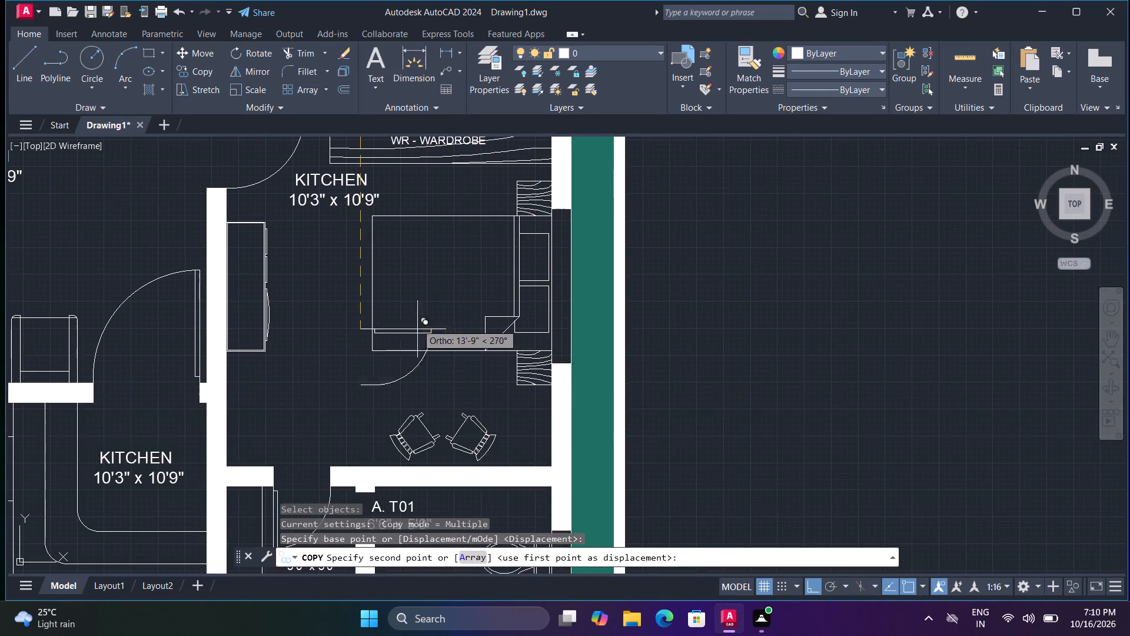
middle_click_drag(427, 369, 410, 184)
middle_click(410, 184)
scroll(396, 304, "up", 2)
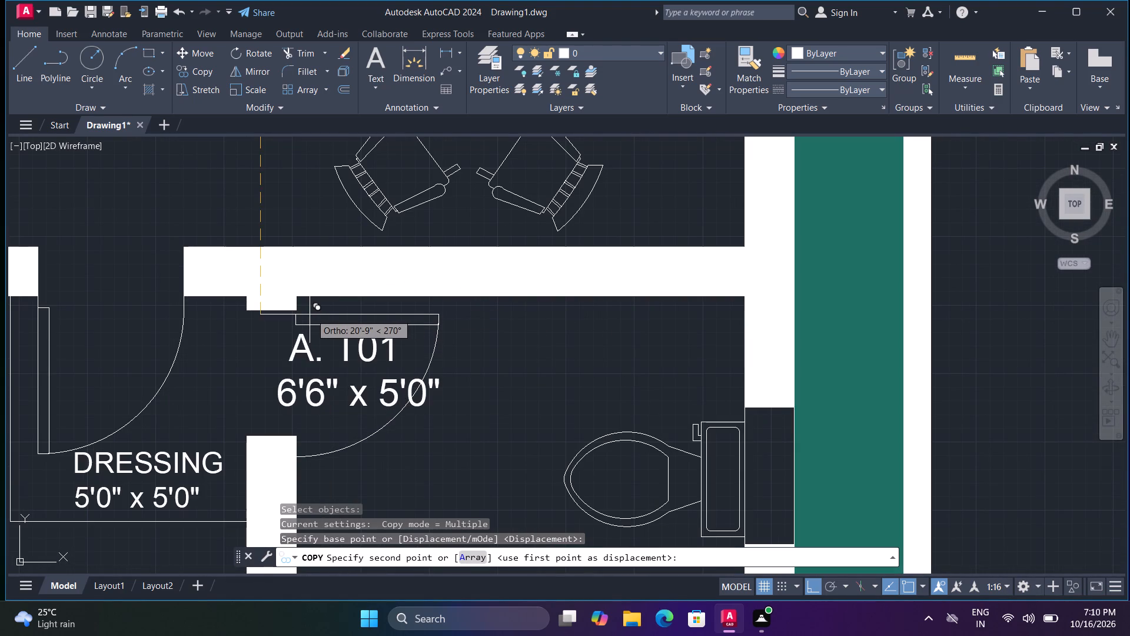
left_click(330, 324)
key("m")
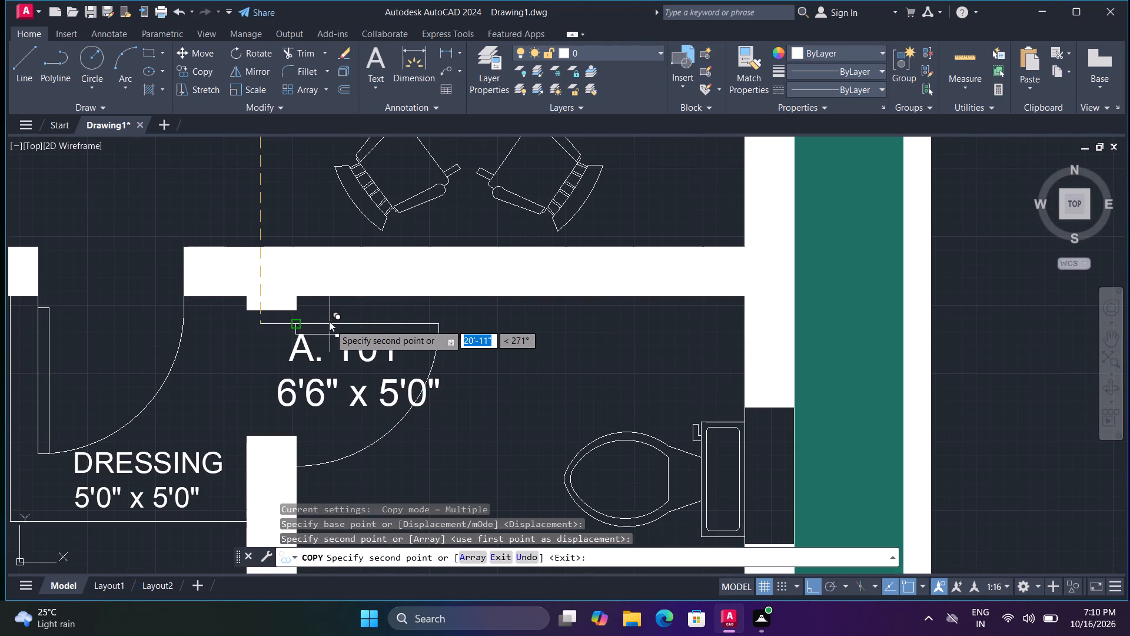
key("space")
key("Escape")
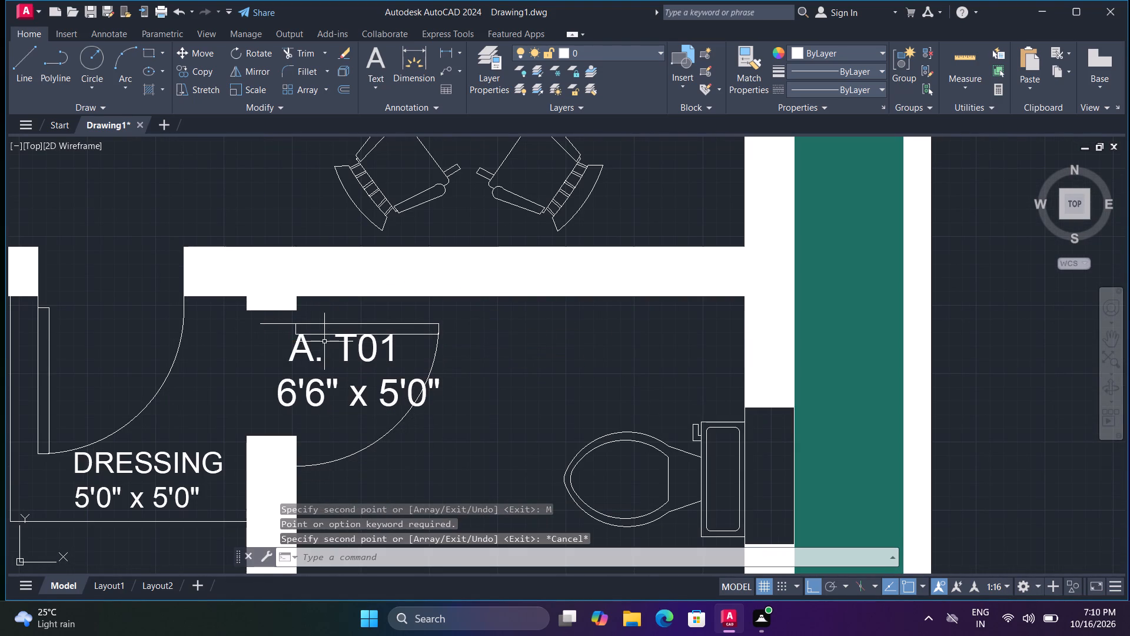
Move the copied door by its northwest end to the middle of the wall stub's underside above the opening.
type("M")
key("space")
left_click(283, 323)
key("space")
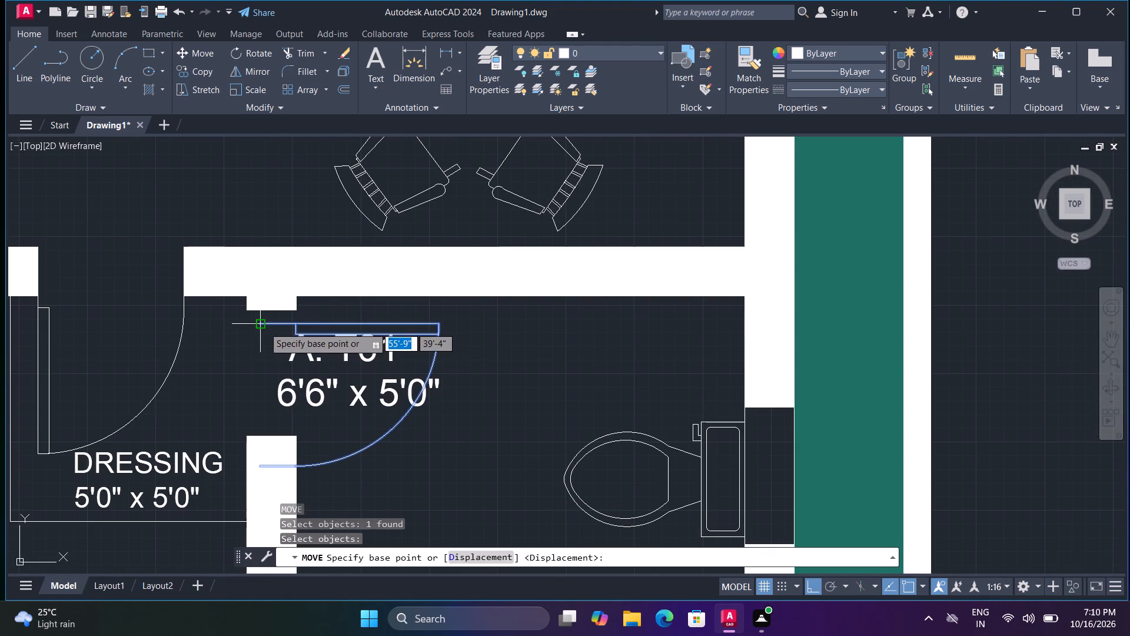
left_click(264, 327)
left_click(274, 312)
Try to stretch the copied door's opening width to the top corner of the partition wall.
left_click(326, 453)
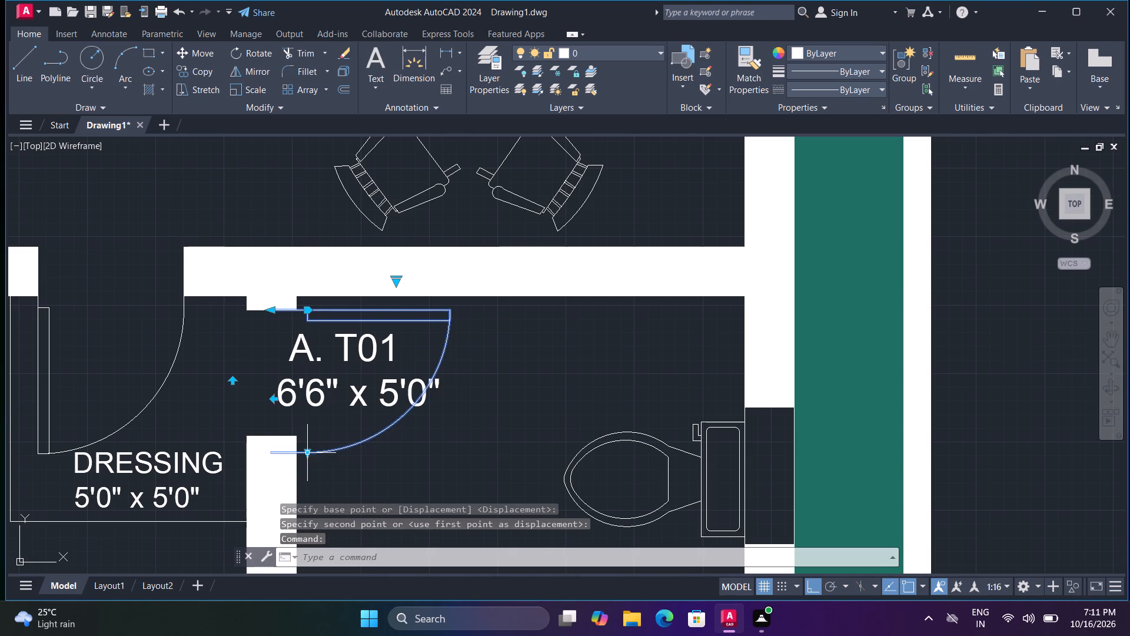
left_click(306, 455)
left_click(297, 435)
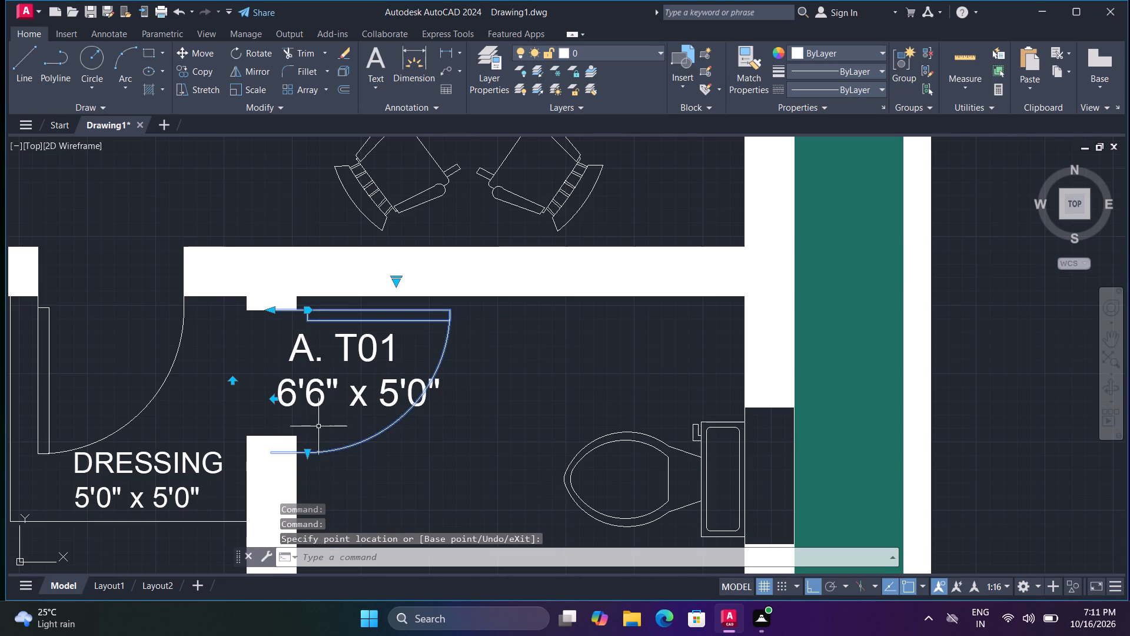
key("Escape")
Scale the copied door in two passes about its northwest end until its swing end meets the partition's top edge.
type("SC")
key("space")
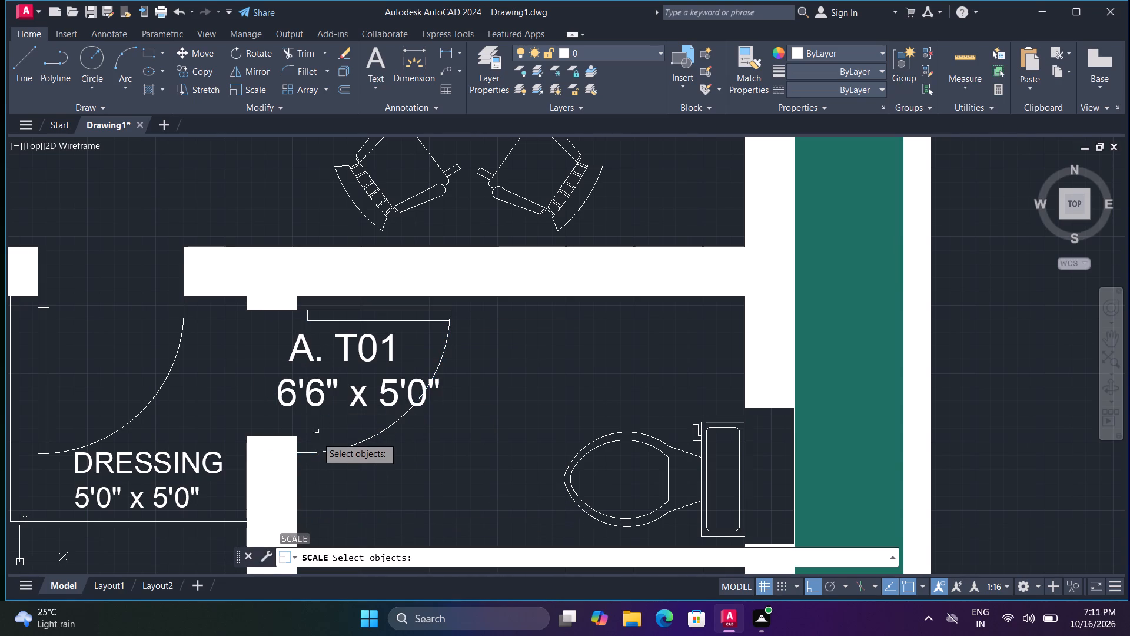
left_click(327, 449)
key("space")
left_click(276, 312)
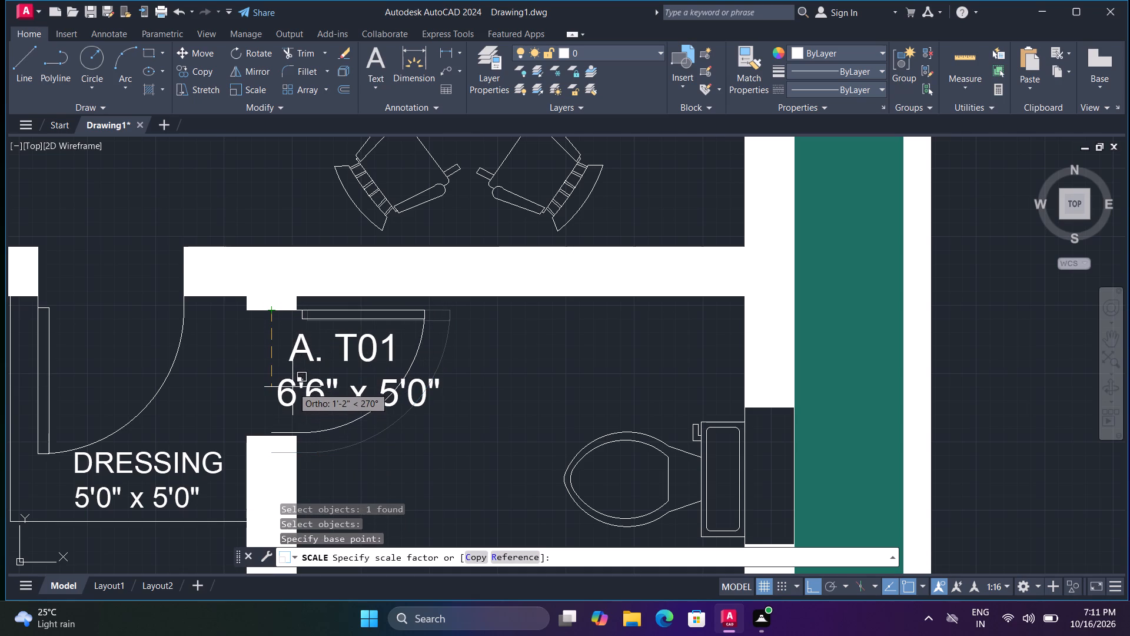
scroll(293, 387, "up", 1)
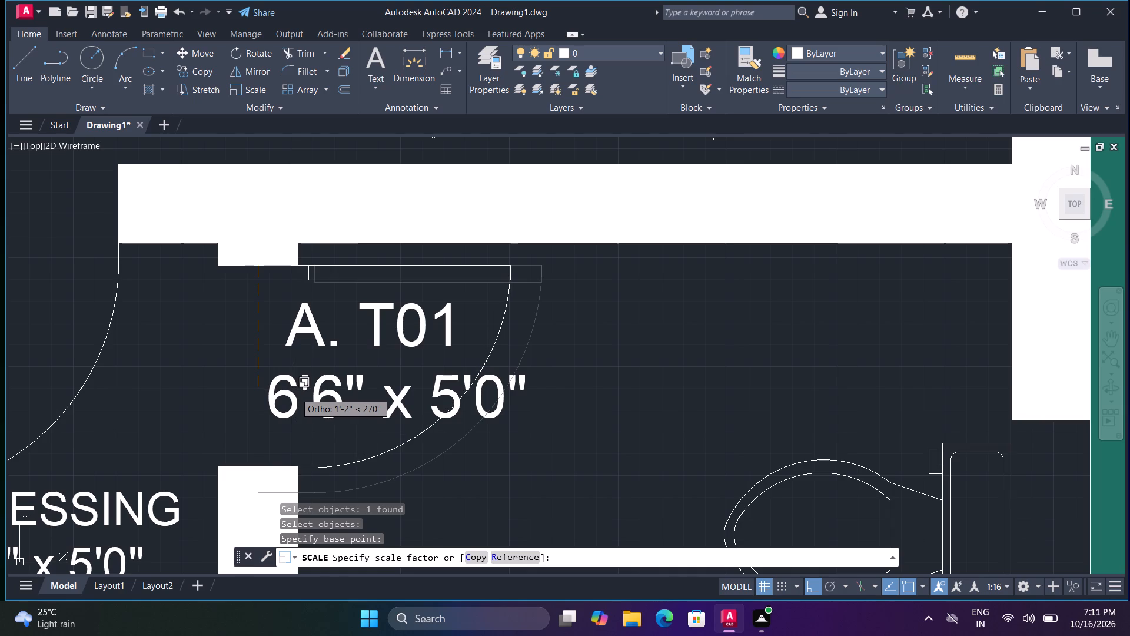
left_click(295, 390)
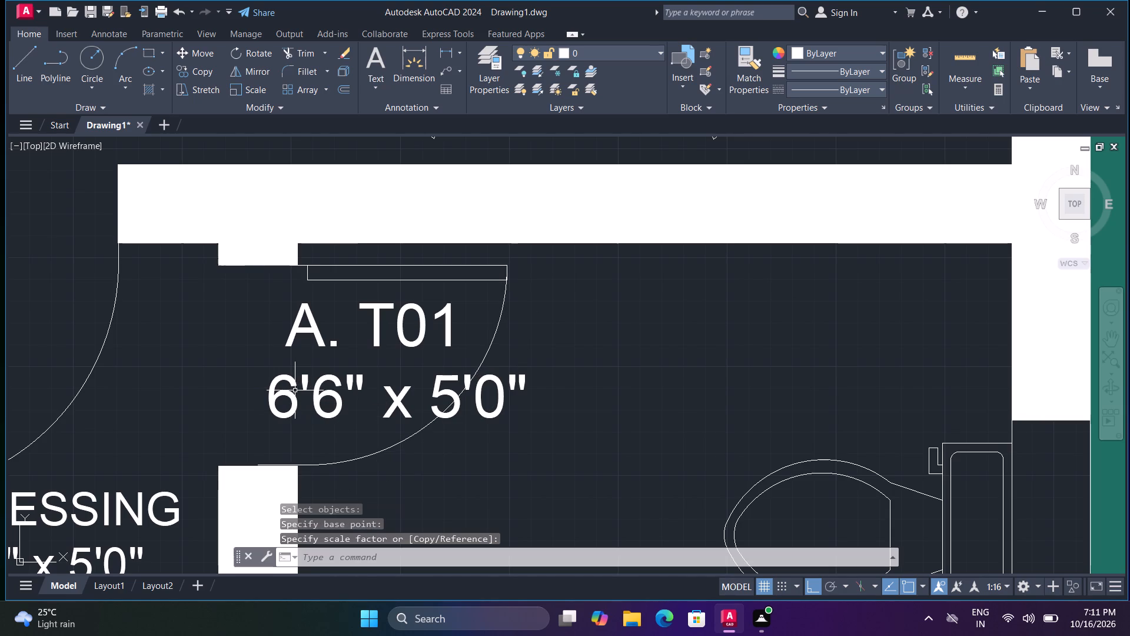
key("space")
left_click(320, 465)
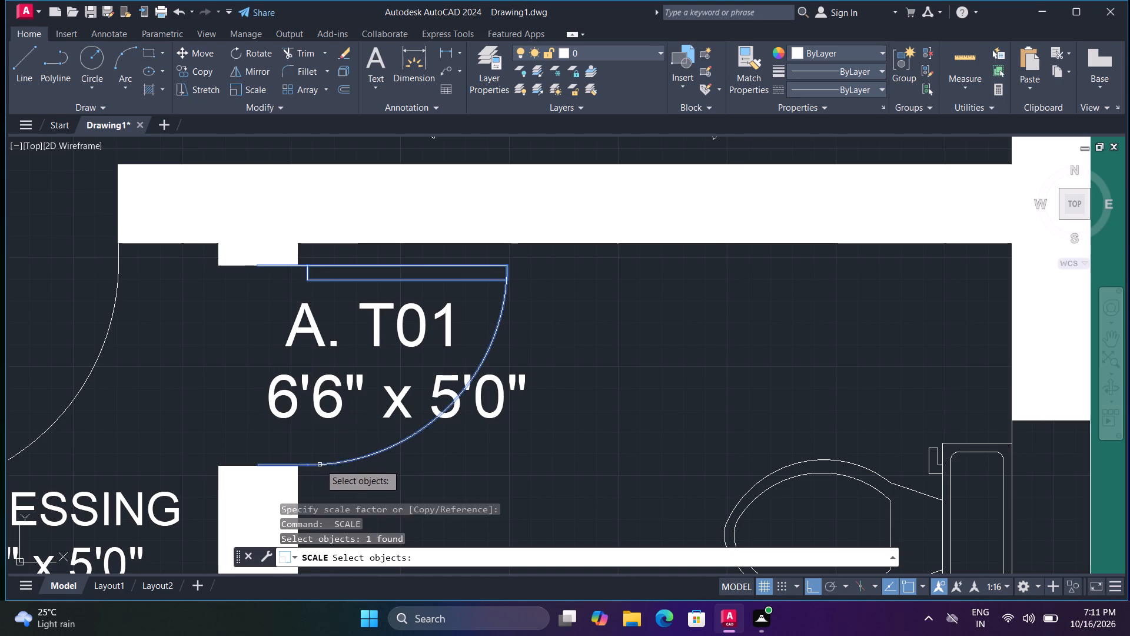
key("space")
left_click(259, 260)
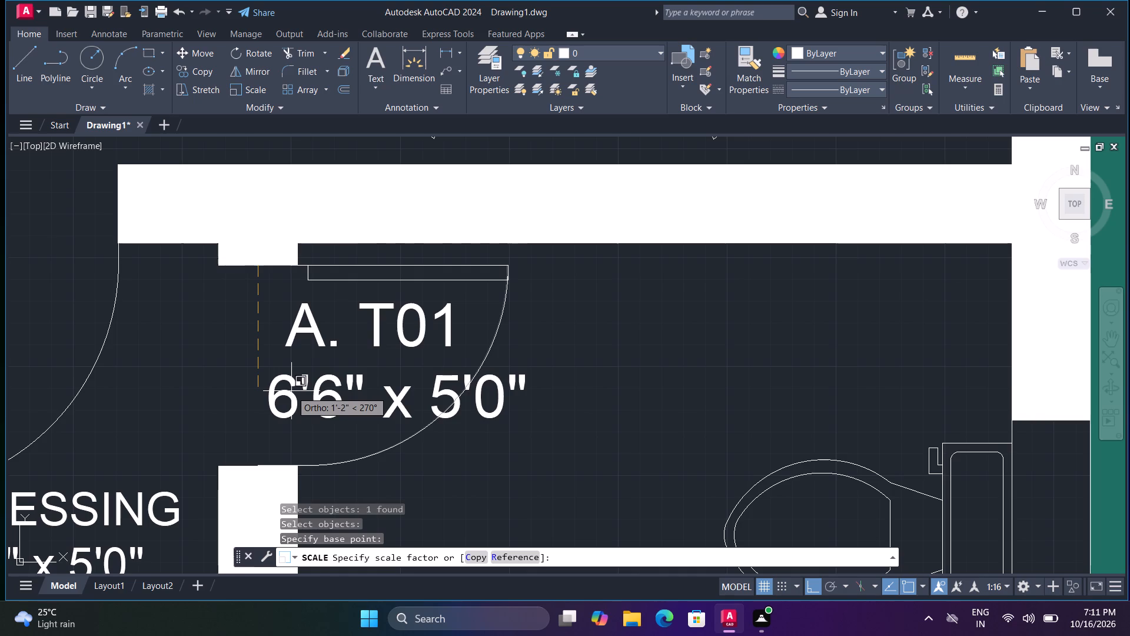
left_click(291, 392)
scroll(292, 406, "down", 1)
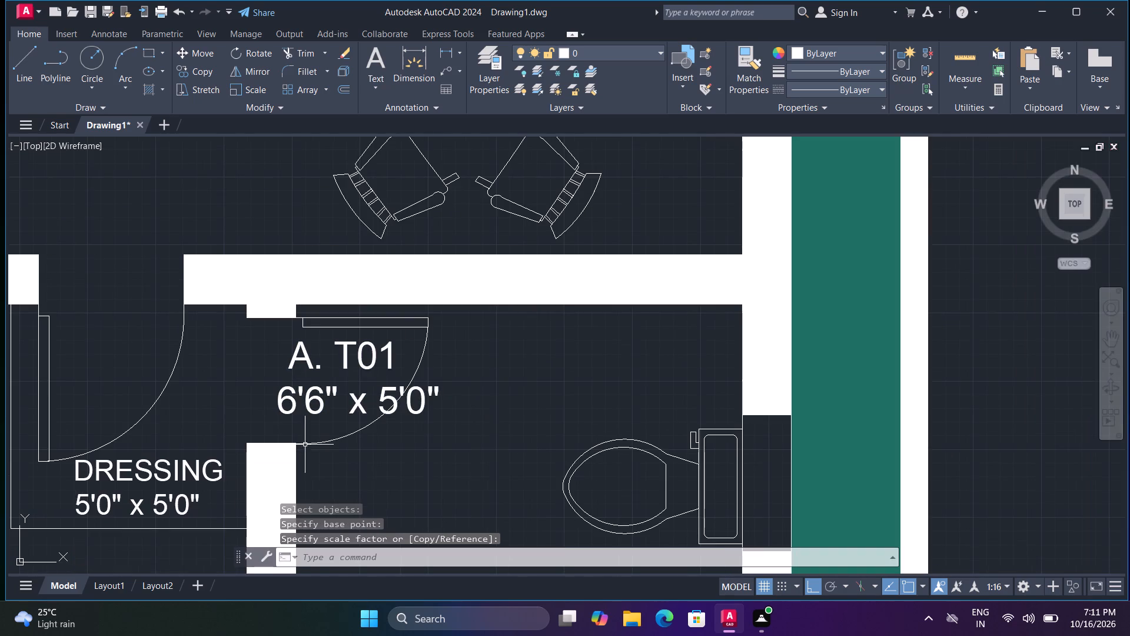
key("Escape")
Move the lower A. T01 label east, clear of the new door's swing.
scroll(309, 455, "down", 3)
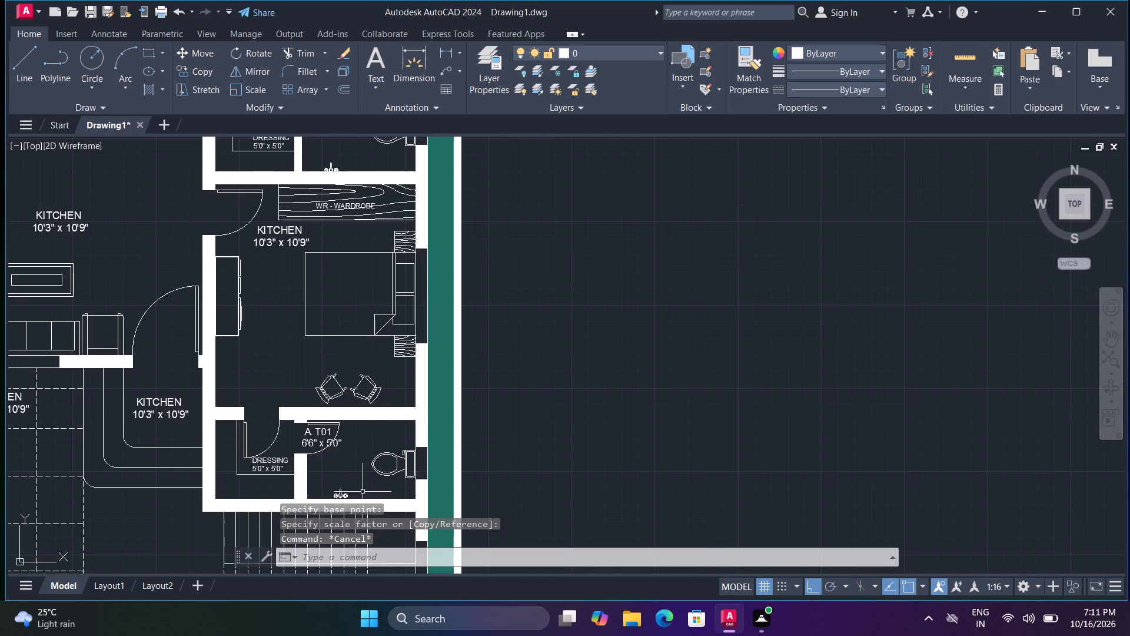
left_click(328, 432)
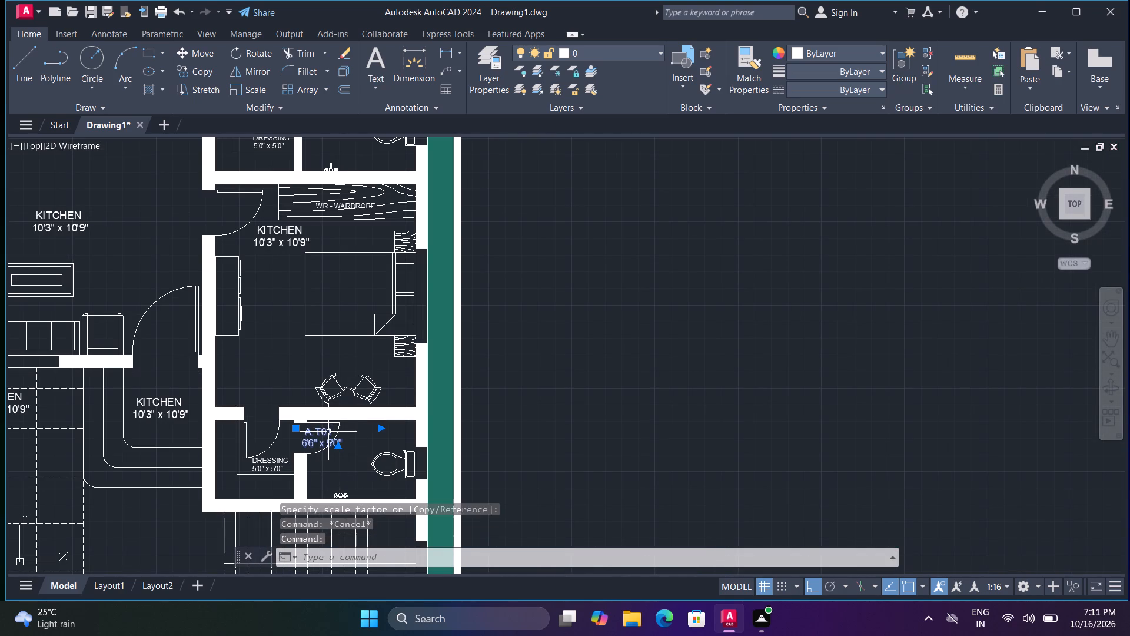
type("M")
key("space")
left_click(328, 432)
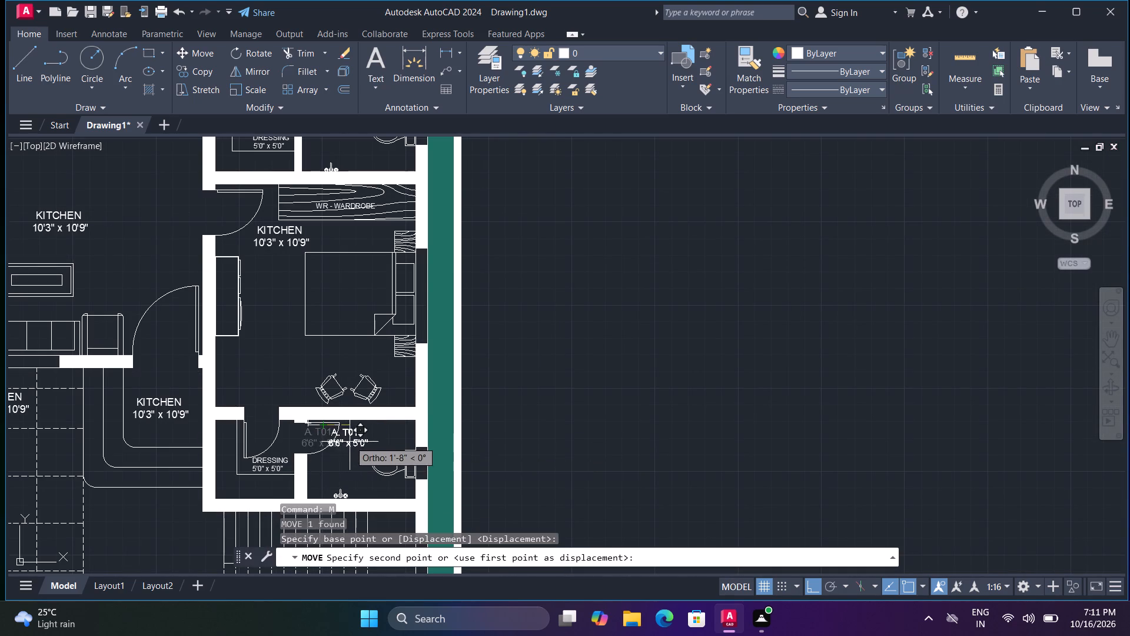
scroll(355, 462, "up", 2)
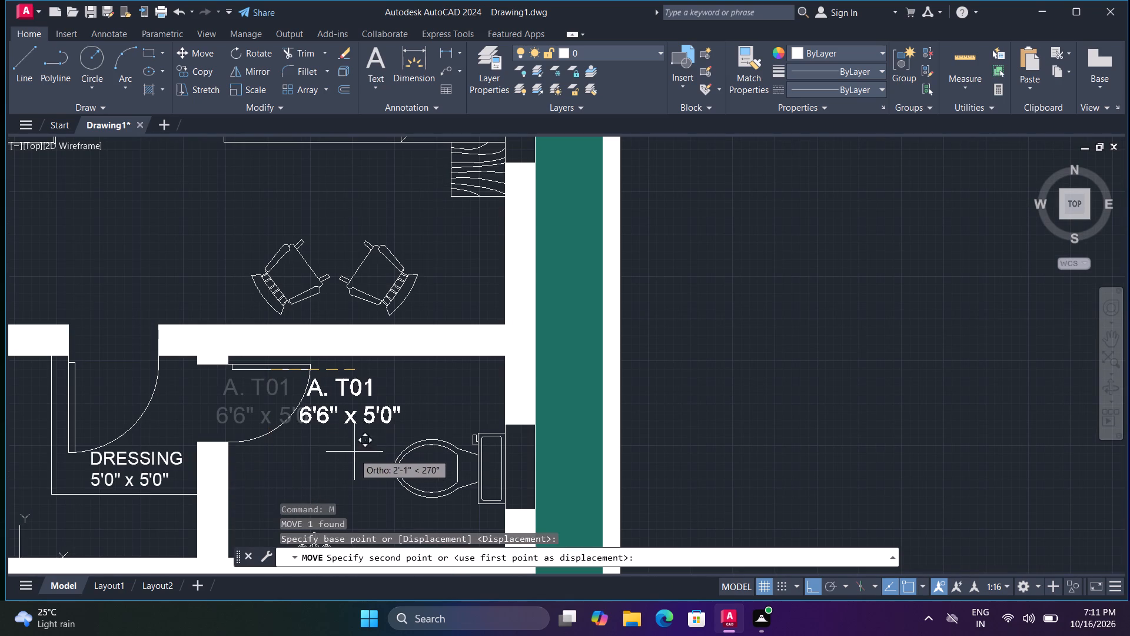
left_click(361, 429)
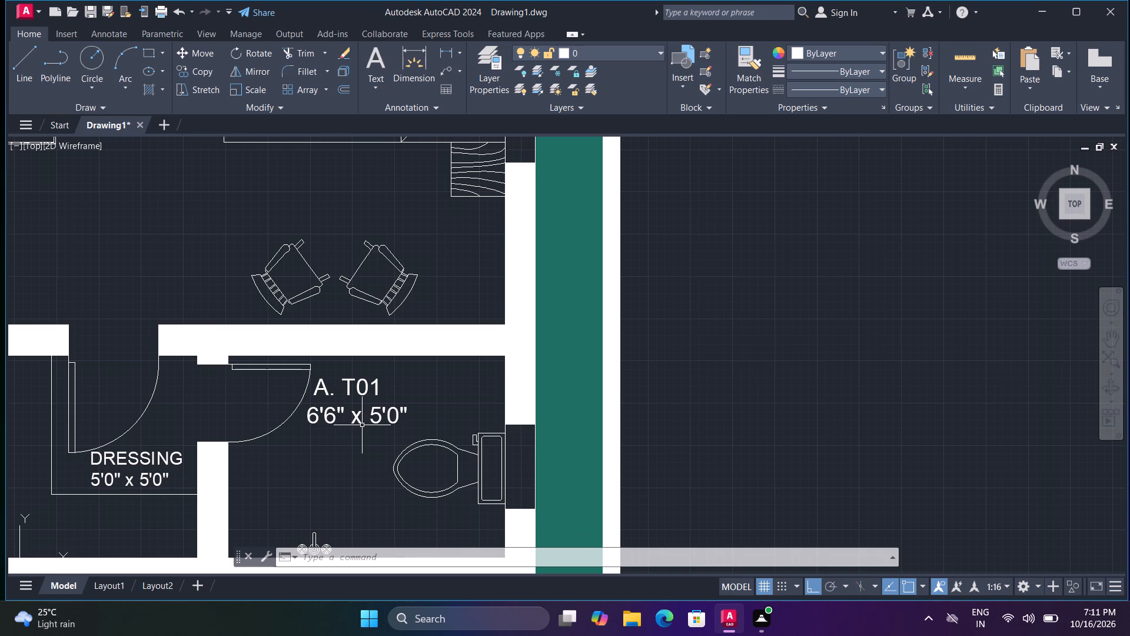
Rewrite the KITCHEN label in the lower bedroom as BEDROOM 2 with 12'0" x 14'0" on the second line.
scroll(431, 407, "down", 2)
middle_click_drag(437, 435, 444, 249)
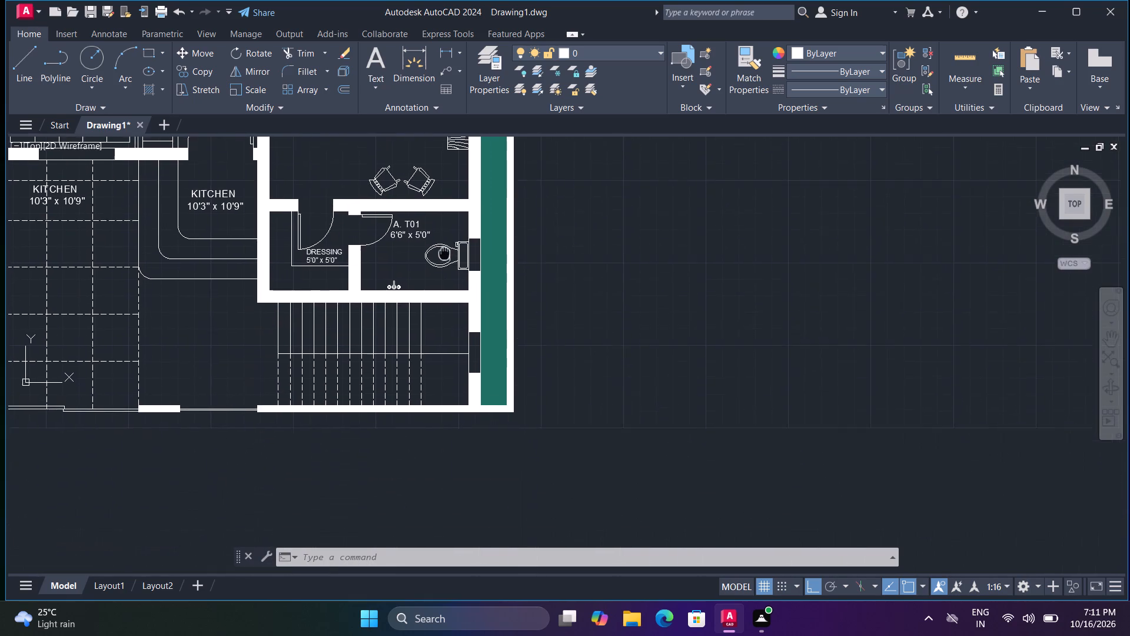
middle_click_drag(444, 249, 421, 459)
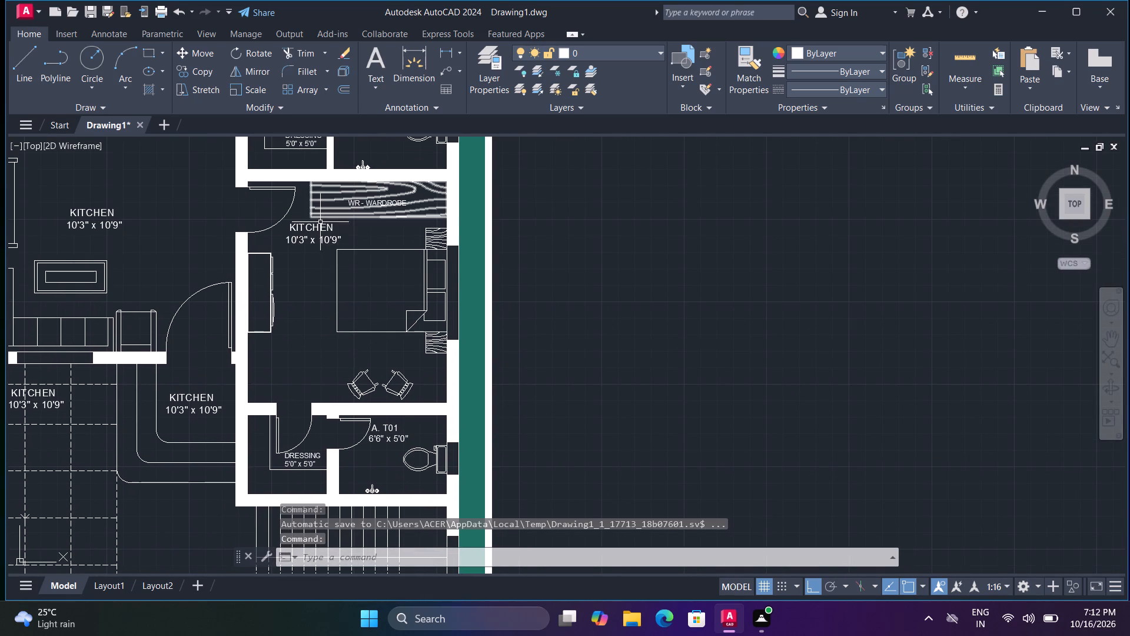
double_click(319, 227)
key("ctrl+a")
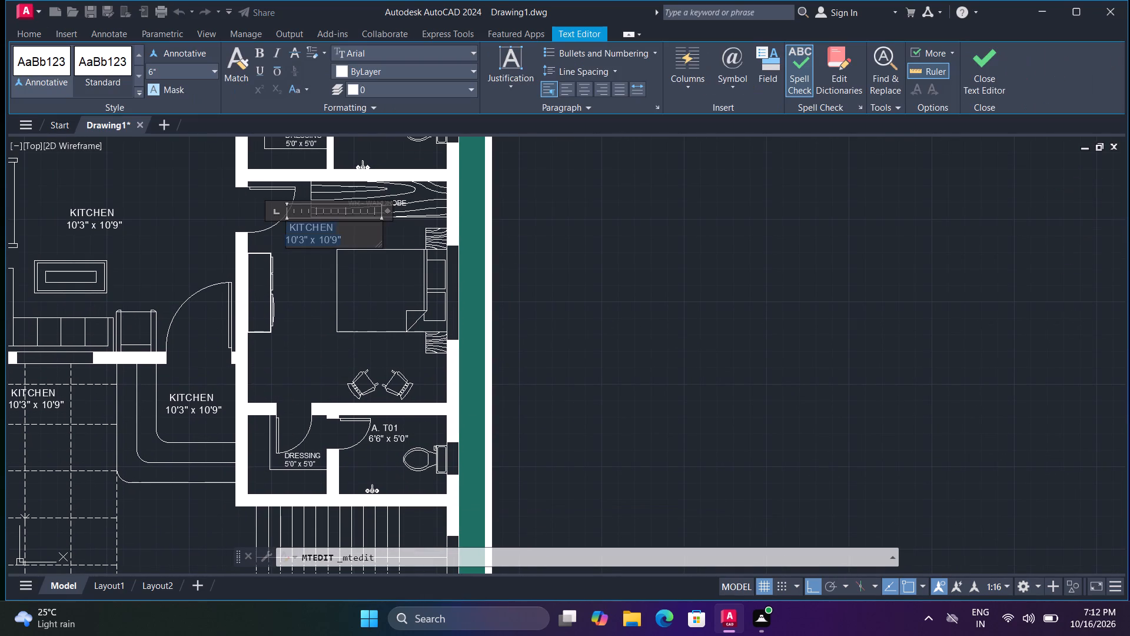
type("BEDROOM 2")
key("Return")
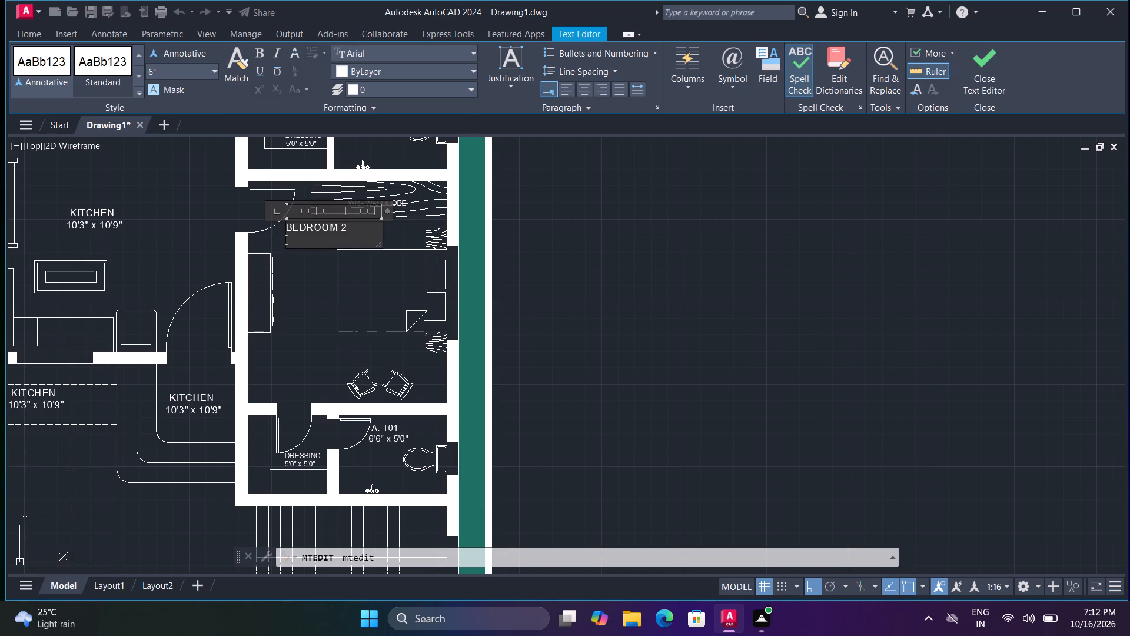
type("12'")
type("0\"")
key("space")
type("x")
key("space")
type("14'")
type("0\"")
left_click(315, 280)
Move the BEDROOM 2 label straight south to the open floor below the bed, west of the two chairs.
left_click(324, 237)
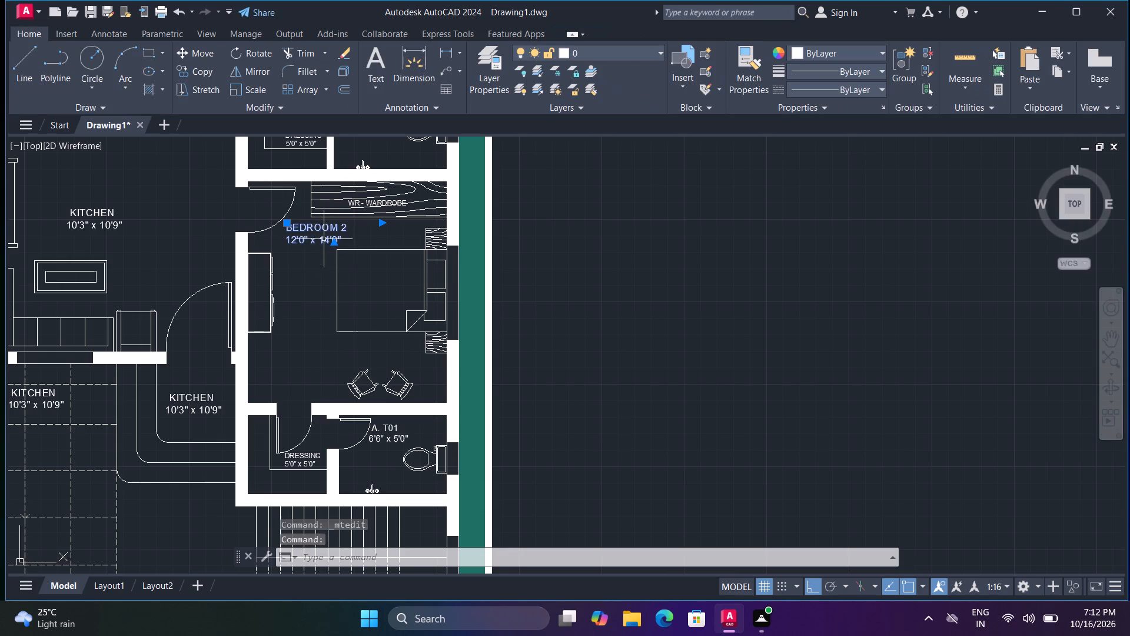
type("M")
key("space")
left_click(323, 240)
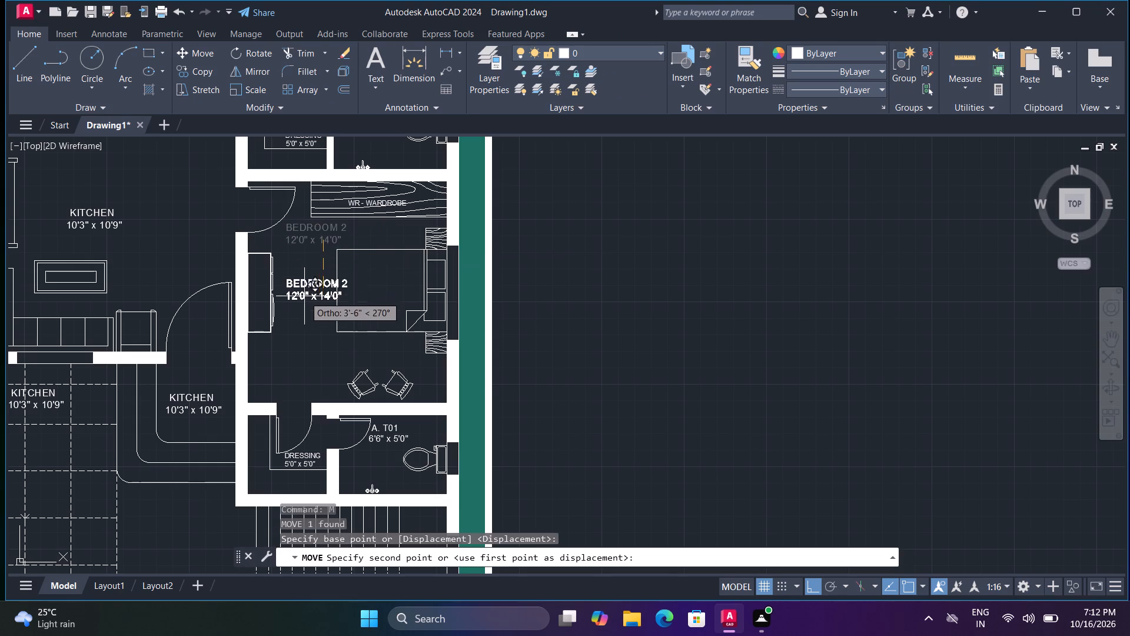
left_click(304, 369)
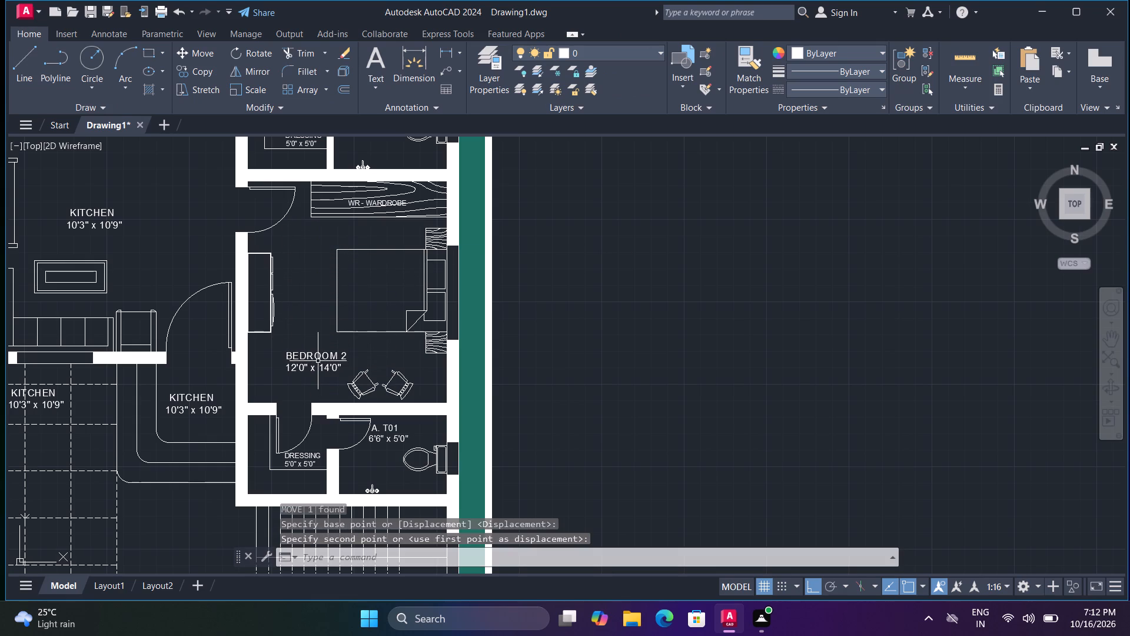
Scale the BEDROOM 2 label down slightly about a point within its text.
type("SC")
key("space")
left_click(317, 353)
key("space")
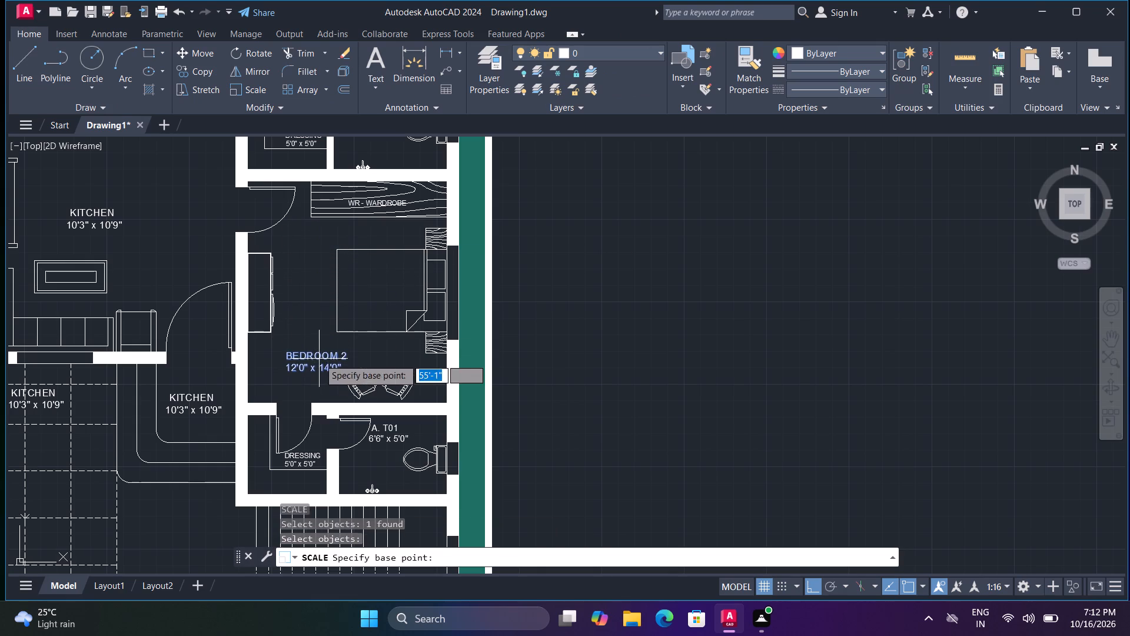
left_click(319, 357)
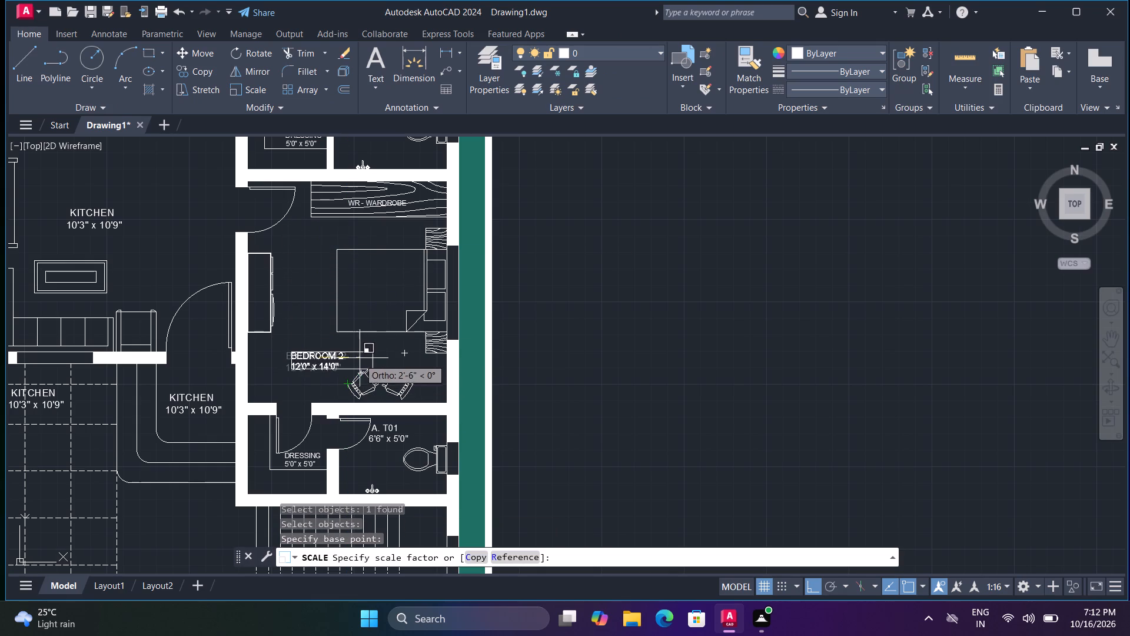
left_click(365, 356)
Add the number 1 after BEDROOM in the upper bedroom's label.
scroll(337, 310, "down", 1)
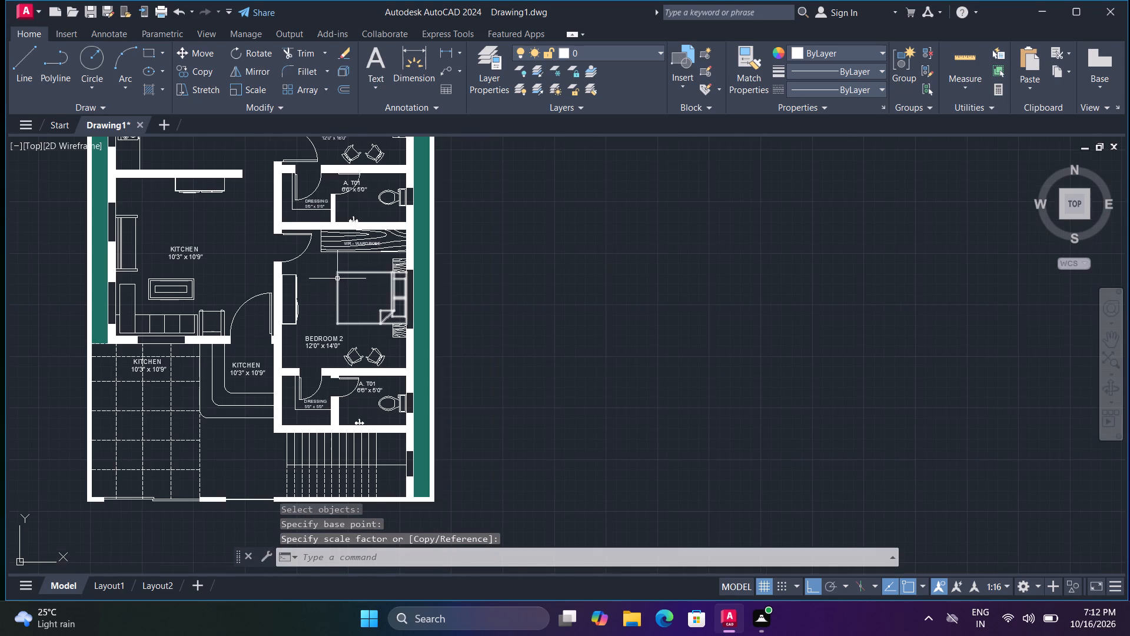
middle_click_drag(340, 288, 342, 464)
scroll(342, 410, "up", 1)
middle_click_drag(384, 239, 378, 385)
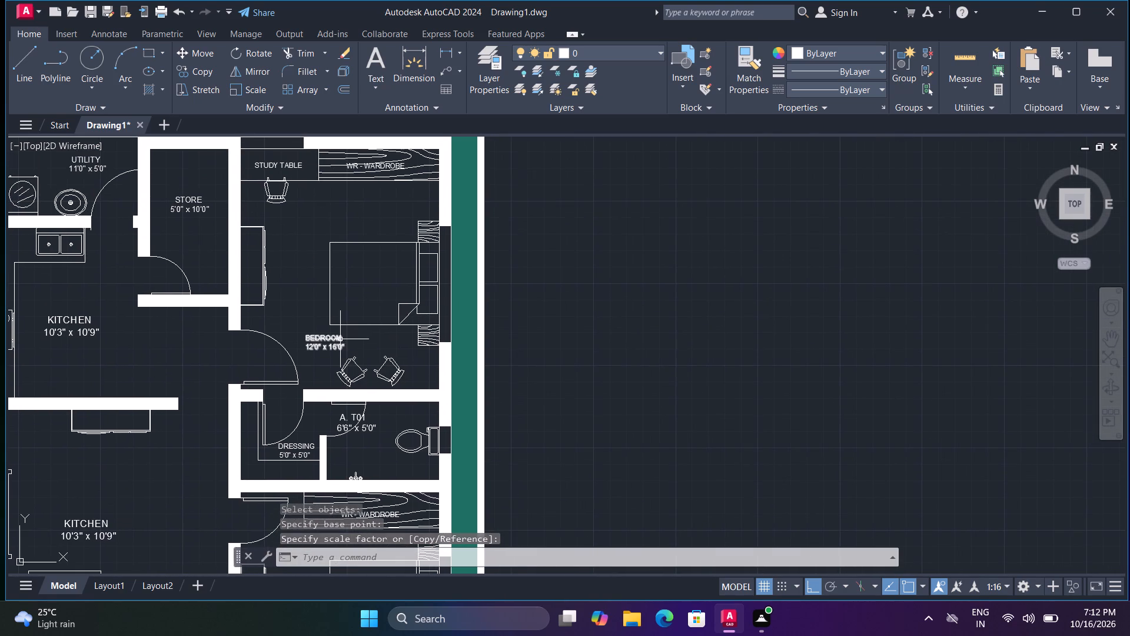
double_click(340, 337)
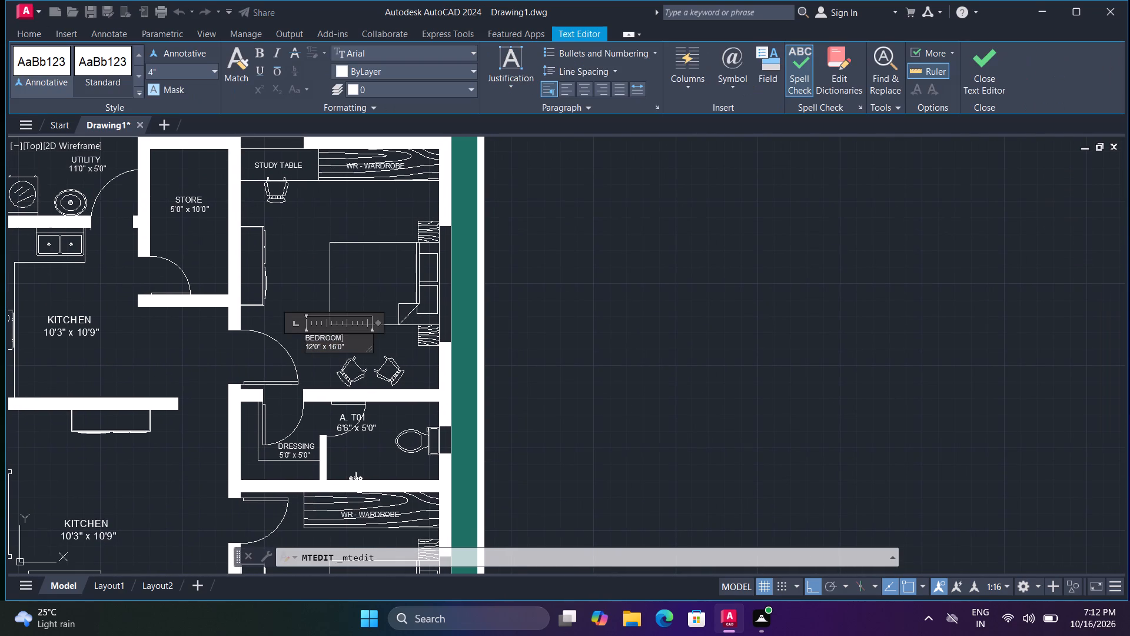
key("1")
left_click(495, 349)
Rewrite the KITCHEN label on the entrance steps as SITOUT with 5'0" x 5'0" below, indenting the name by one space.
scroll(417, 378, "down", 2)
middle_click_drag(402, 433, 429, 353)
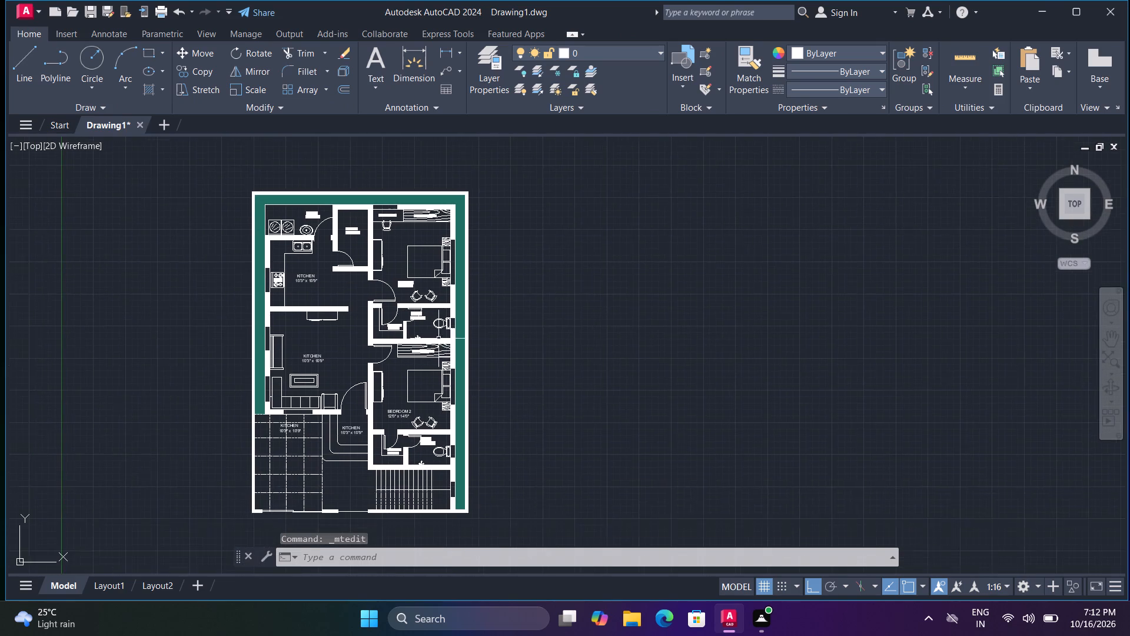
scroll(349, 360, "up", 2)
middle_click_drag(324, 382, 348, 238)
middle_click(348, 236)
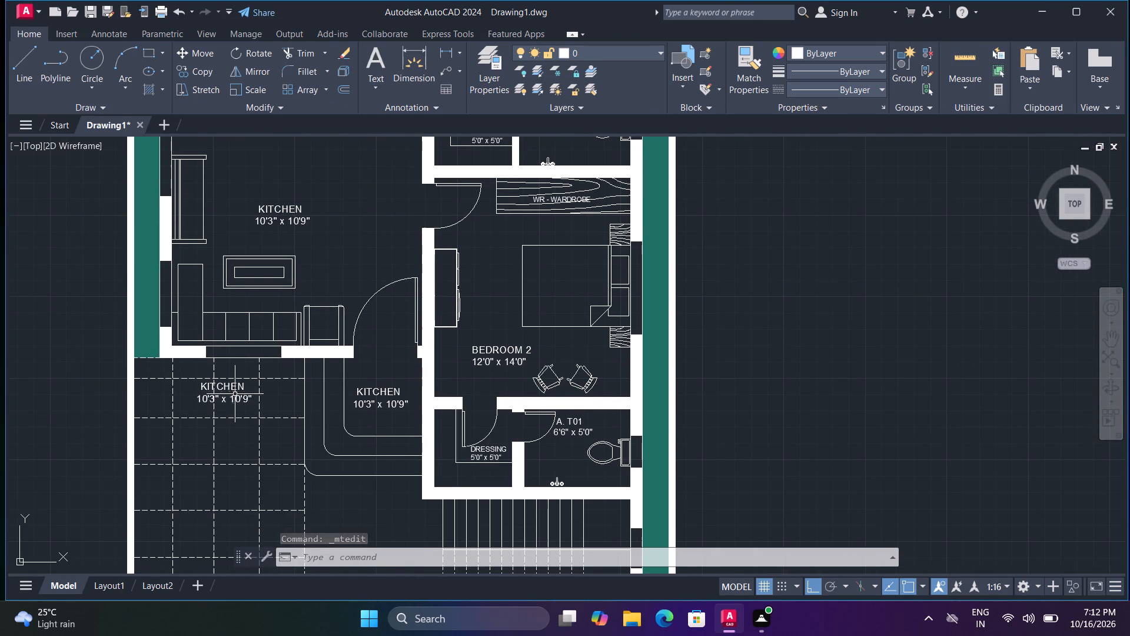
scroll(384, 459, "up", 1)
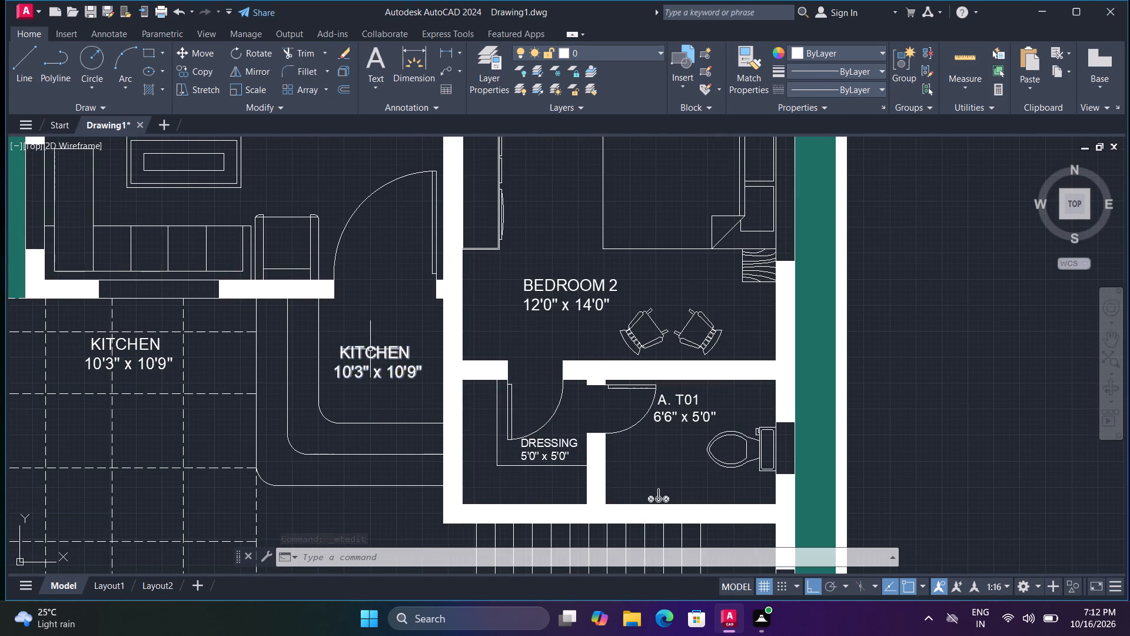
double_click(370, 349)
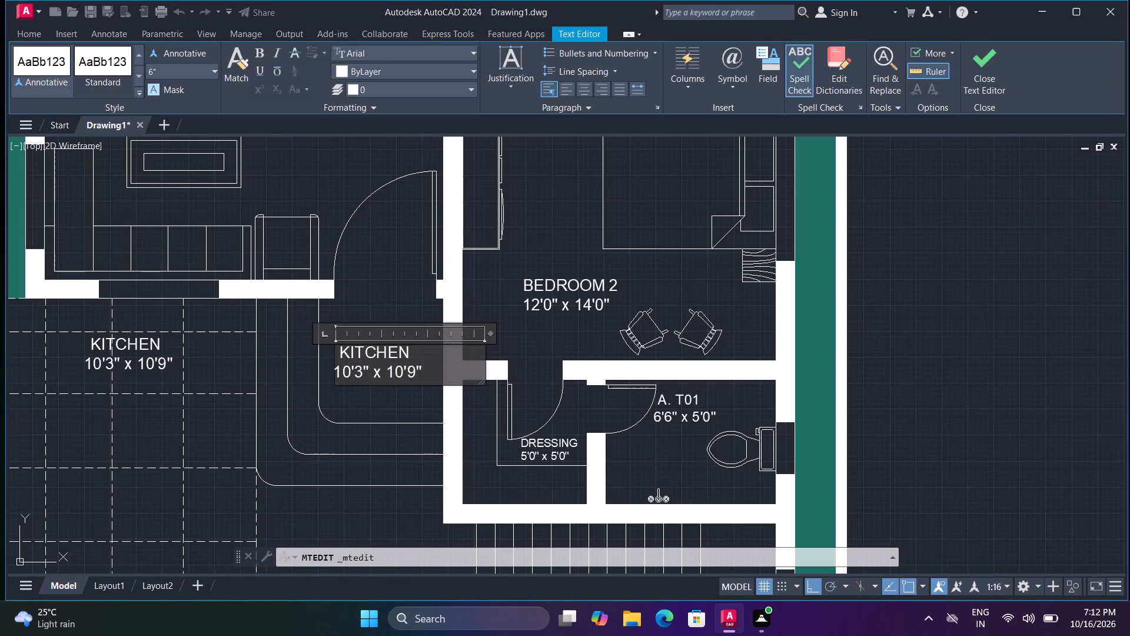
key("ctrl+a")
type("SITOUT")
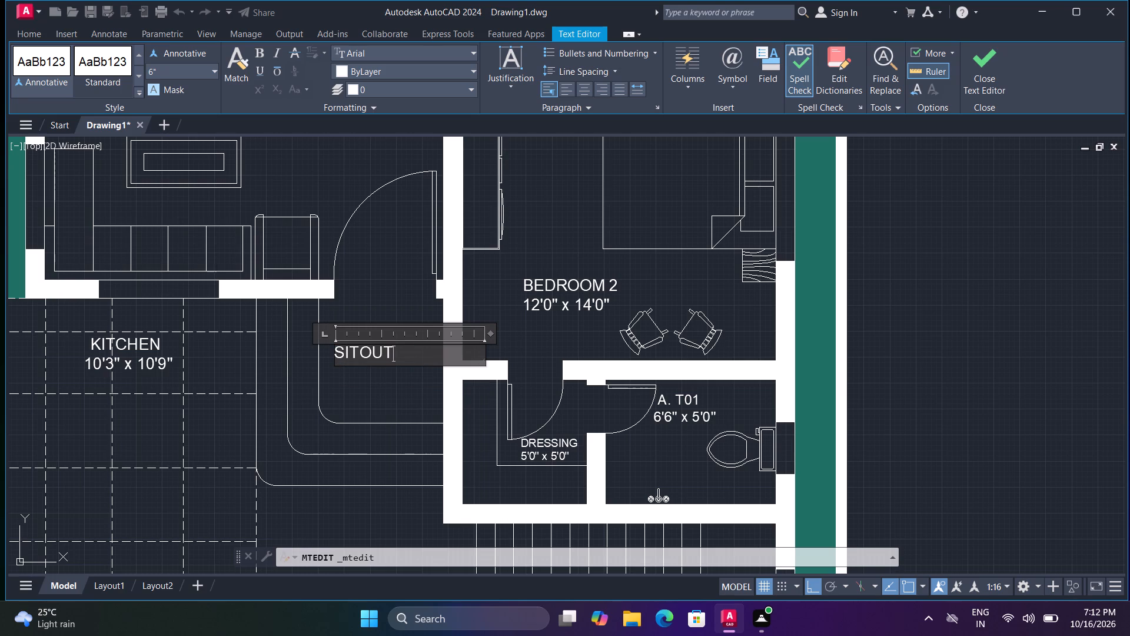
key("Return")
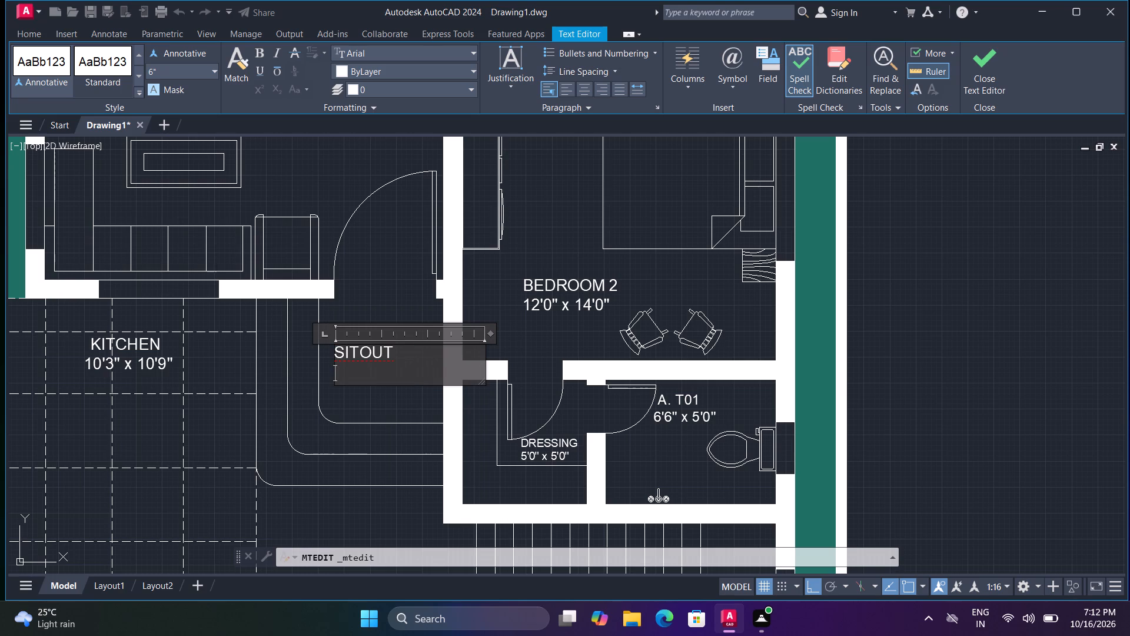
type("5'0")
key("shift+quotedbl")
key("space")
type("X")
key("space")
key("BackSpace")
key("BackSpace")
type("x 5'0\"")
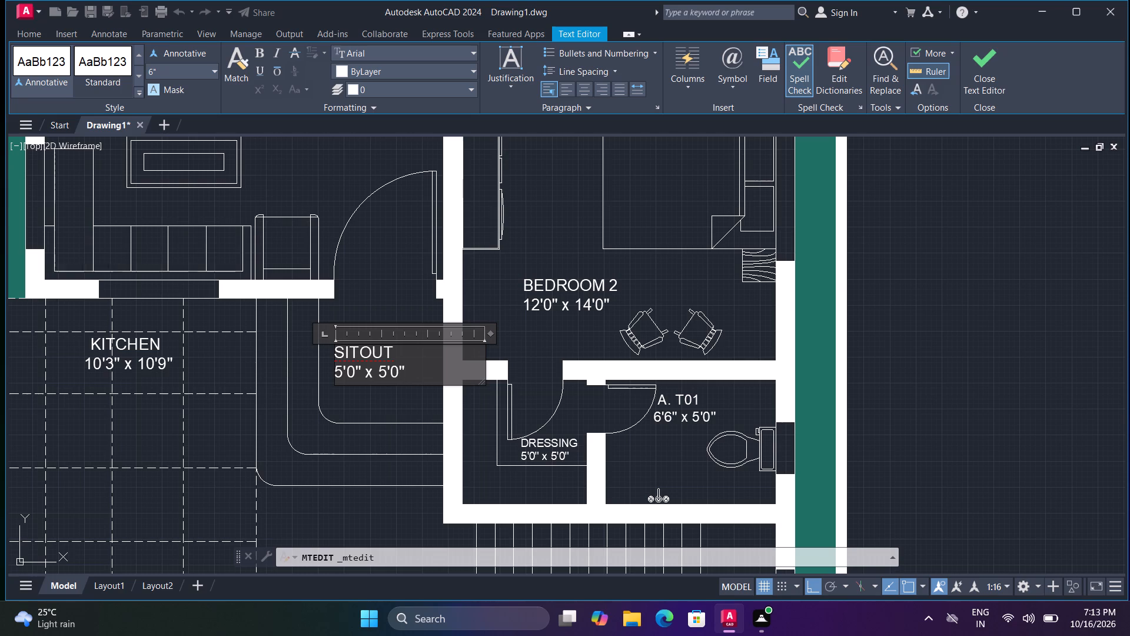
left_click(336, 353)
key("space")
left_click(354, 400)
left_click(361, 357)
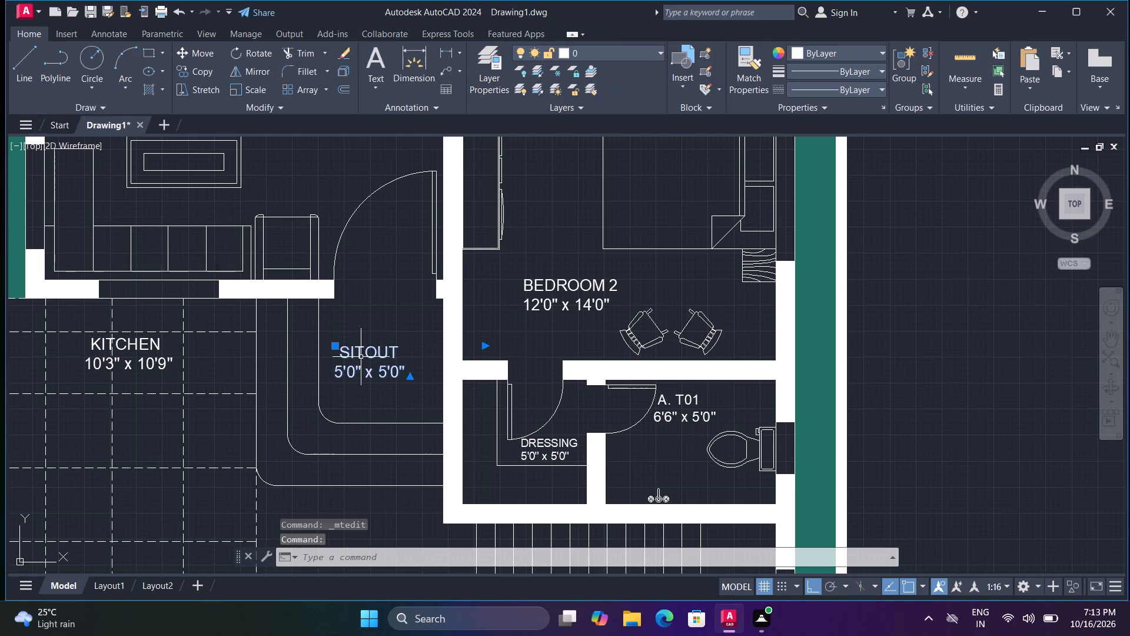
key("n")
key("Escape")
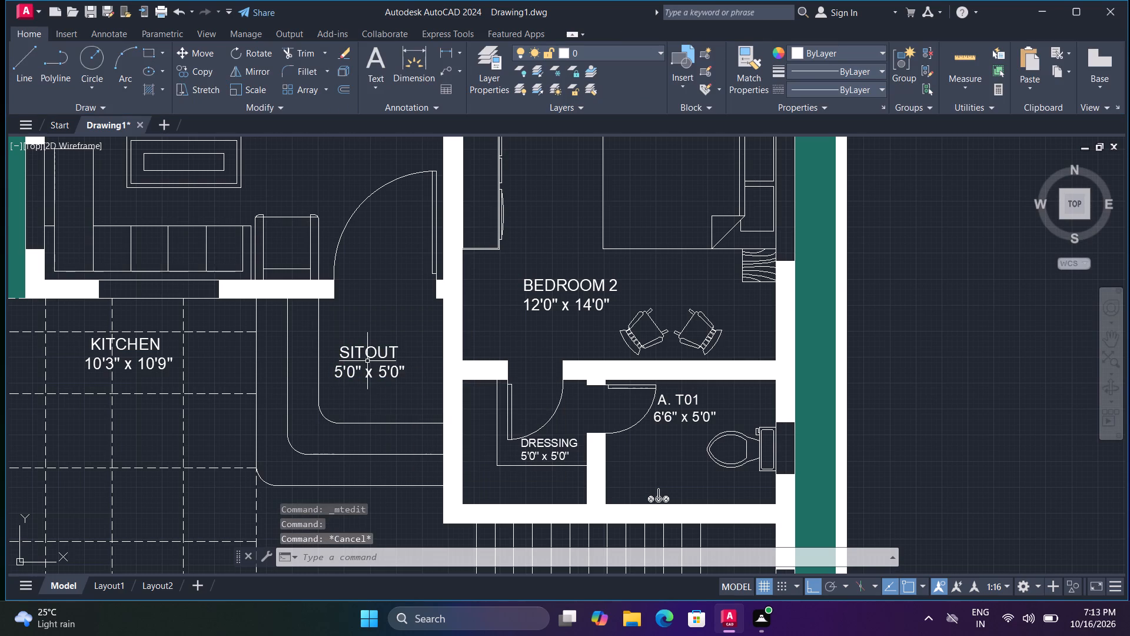
Scale the SITOUT label down about a point near the east end of its dimension line.
type("SC")
key("space")
left_click(369, 353)
key("space")
left_click(370, 353)
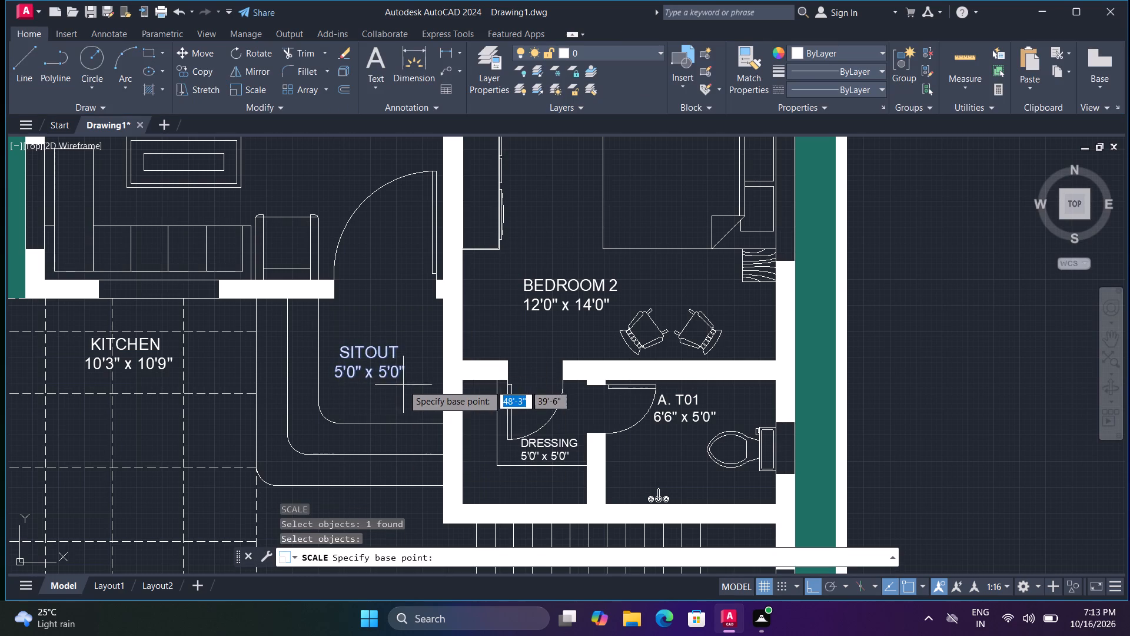
left_click(395, 367)
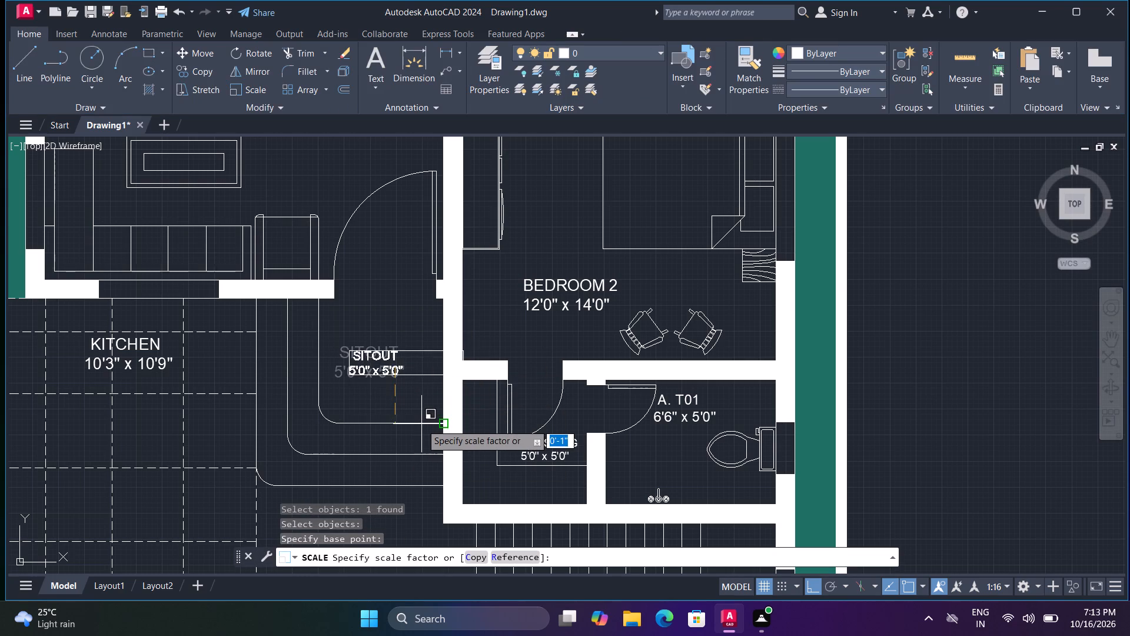
scroll(394, 414, "up", 1)
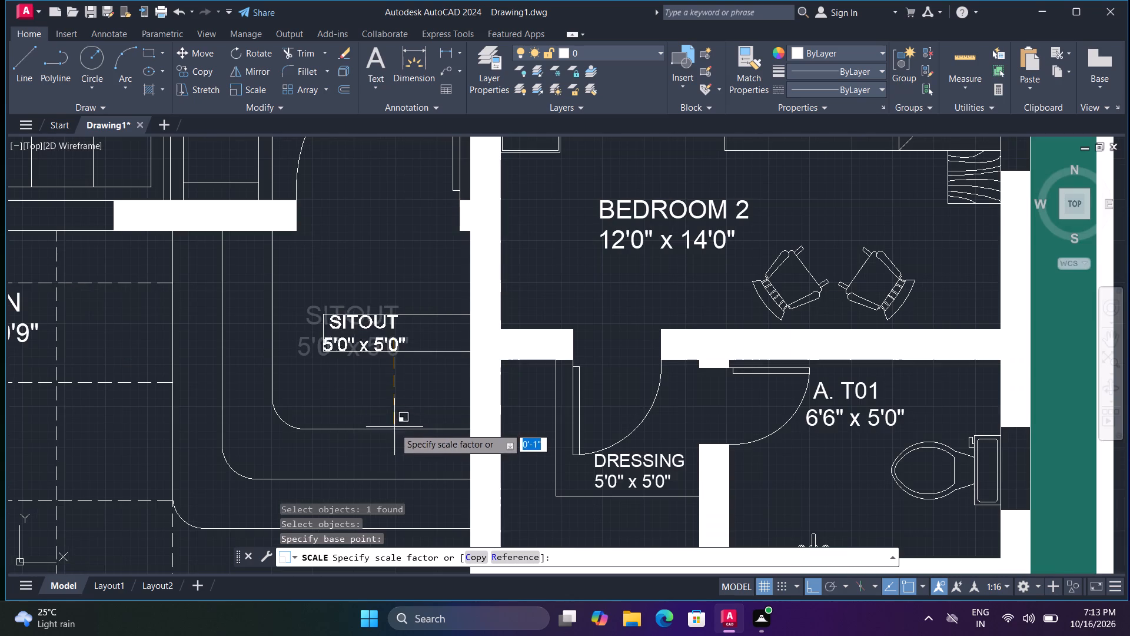
left_click(390, 432)
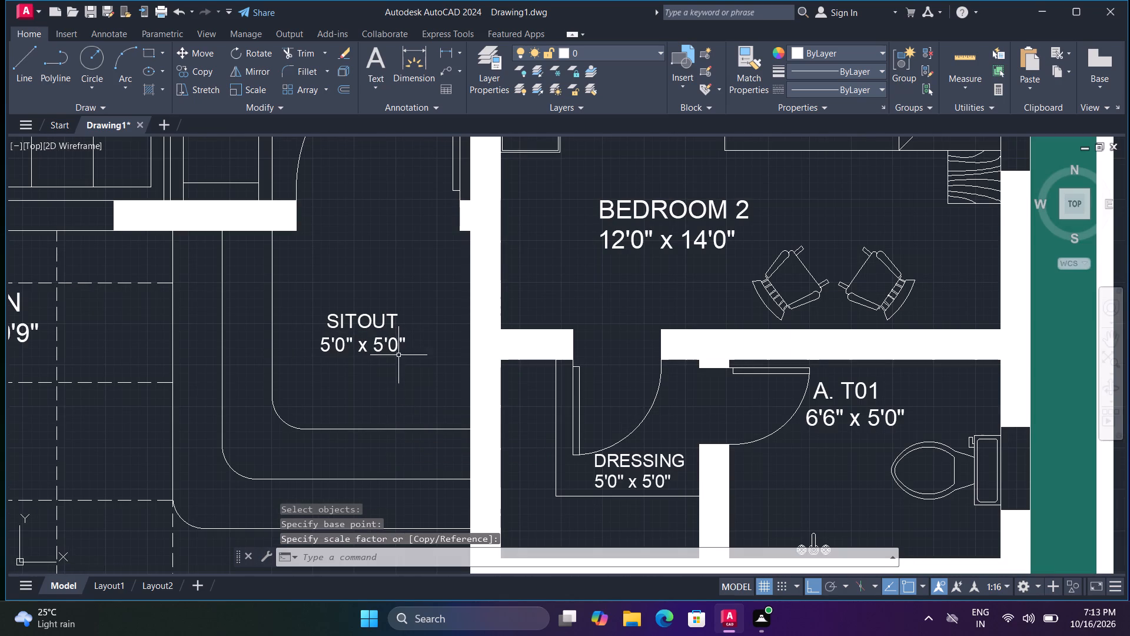
Rewrite the KITCHEN label in the parking area as PARKING with 18'0" x 16'0" below, indenting the name by one space.
scroll(399, 338, "down", 3)
double_click(300, 332)
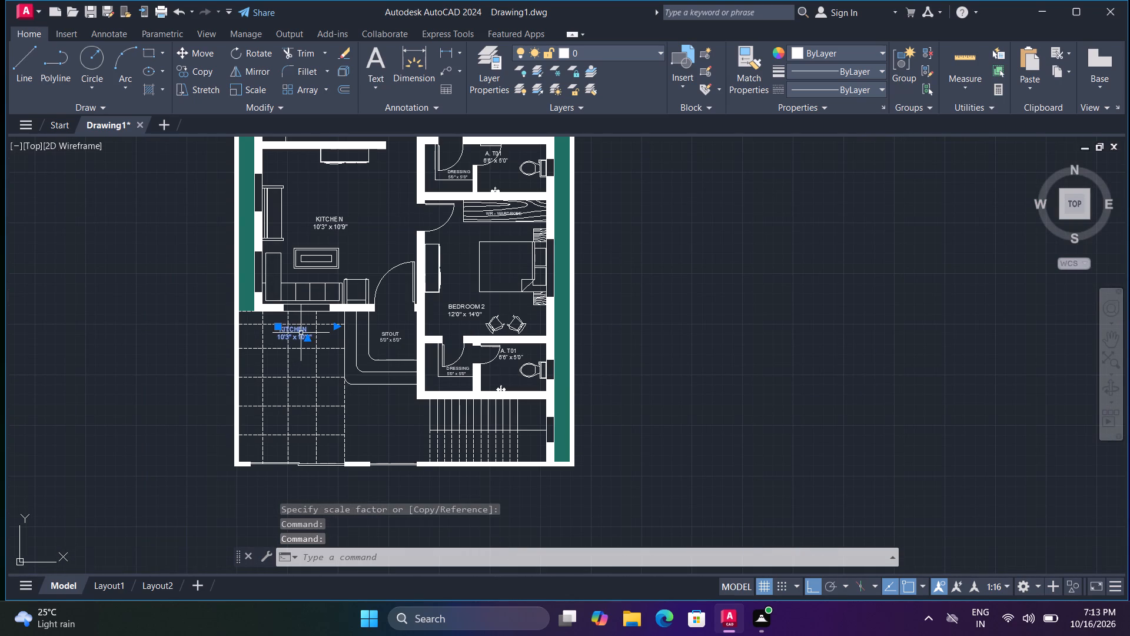
double_click(301, 333)
key("ctrl+a")
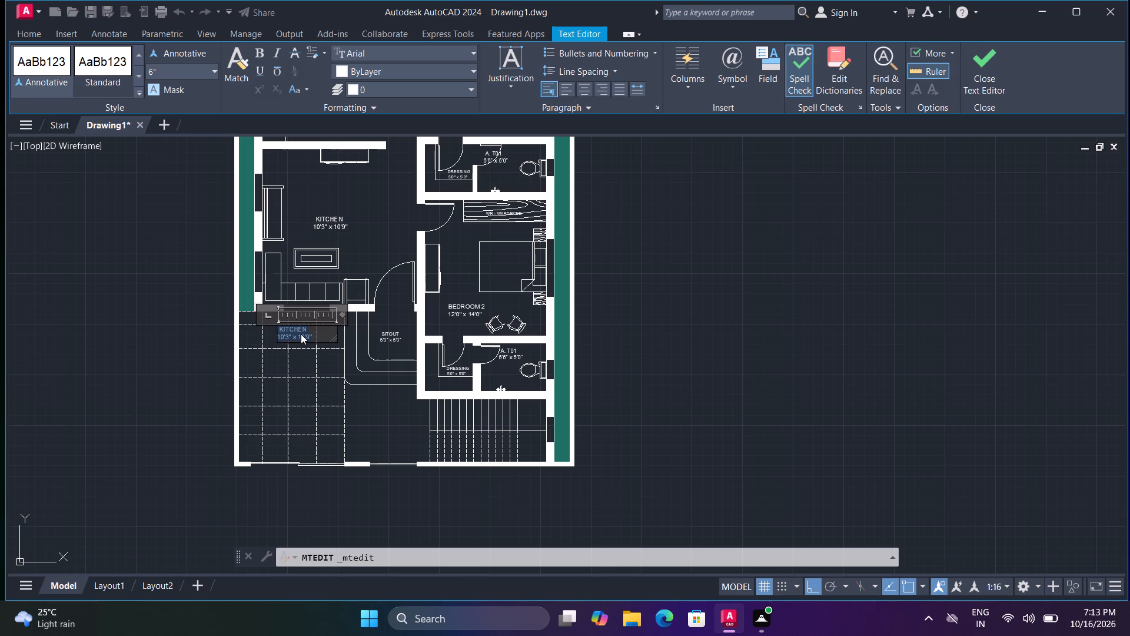
type("PARKING")
key("Return")
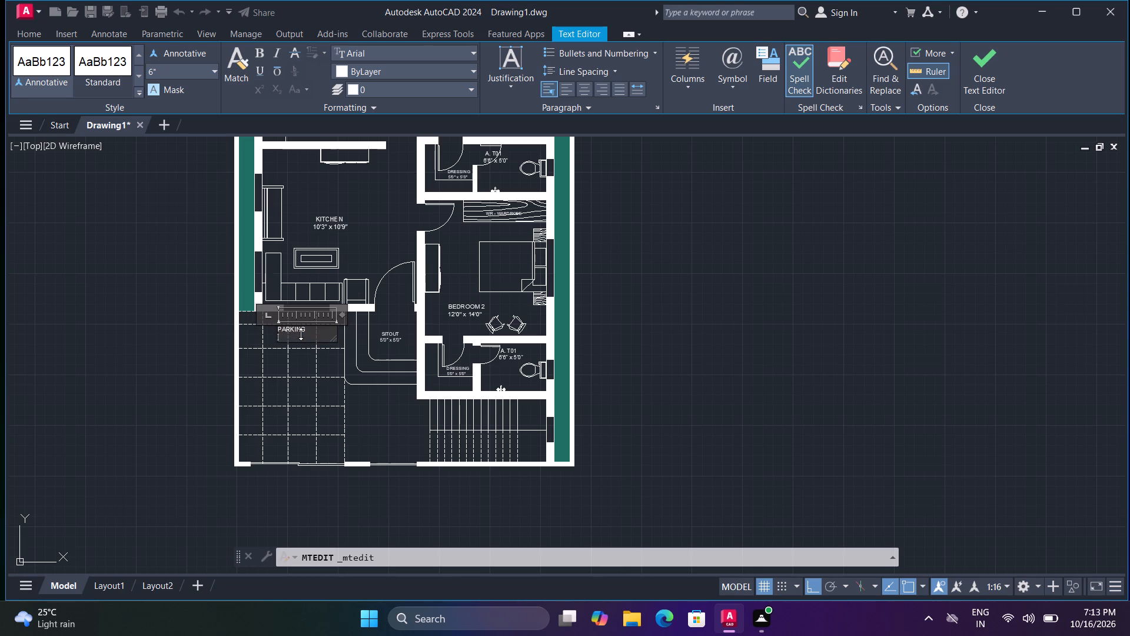
type("18")
scroll(301, 334, "up", 2)
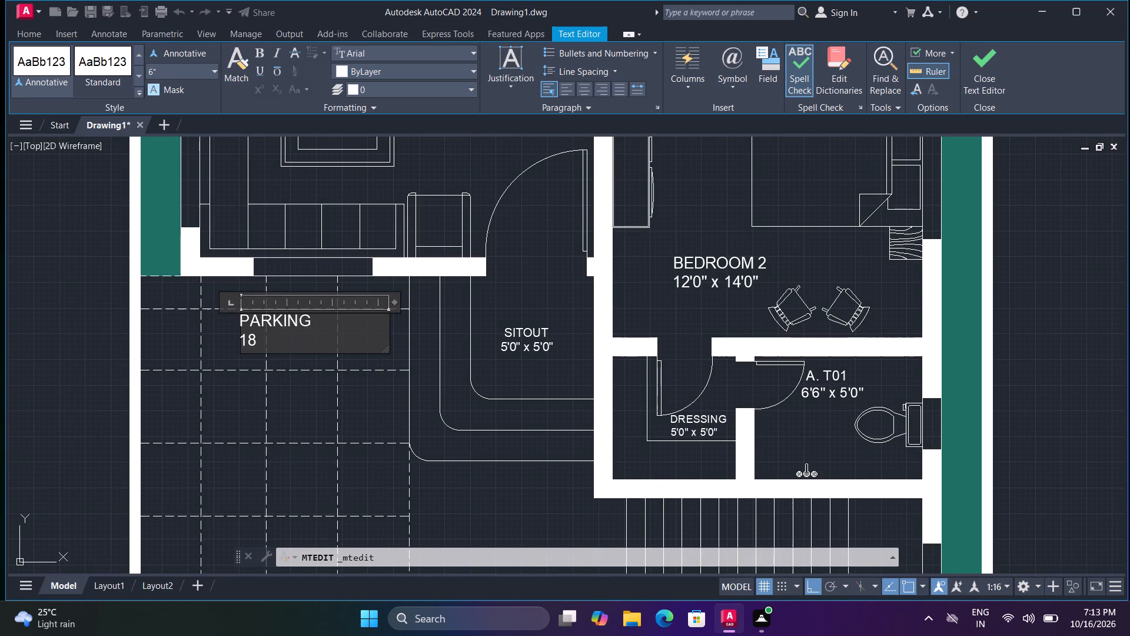
key("apostrophe")
type("0\" x")
key("space")
type("16")
type("'0\"")
left_click(242, 323)
key("space")
left_click(284, 405)
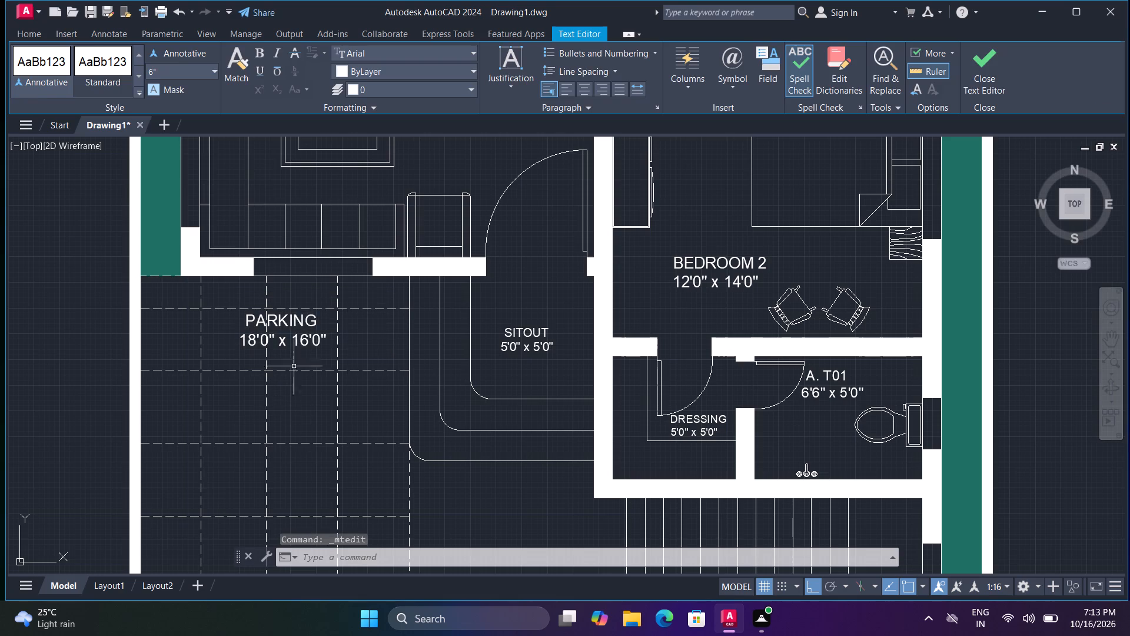
Move the PARKING label horizontally east, toward the sitout steps.
left_click(295, 316)
key("m")
key("space")
left_click(293, 326)
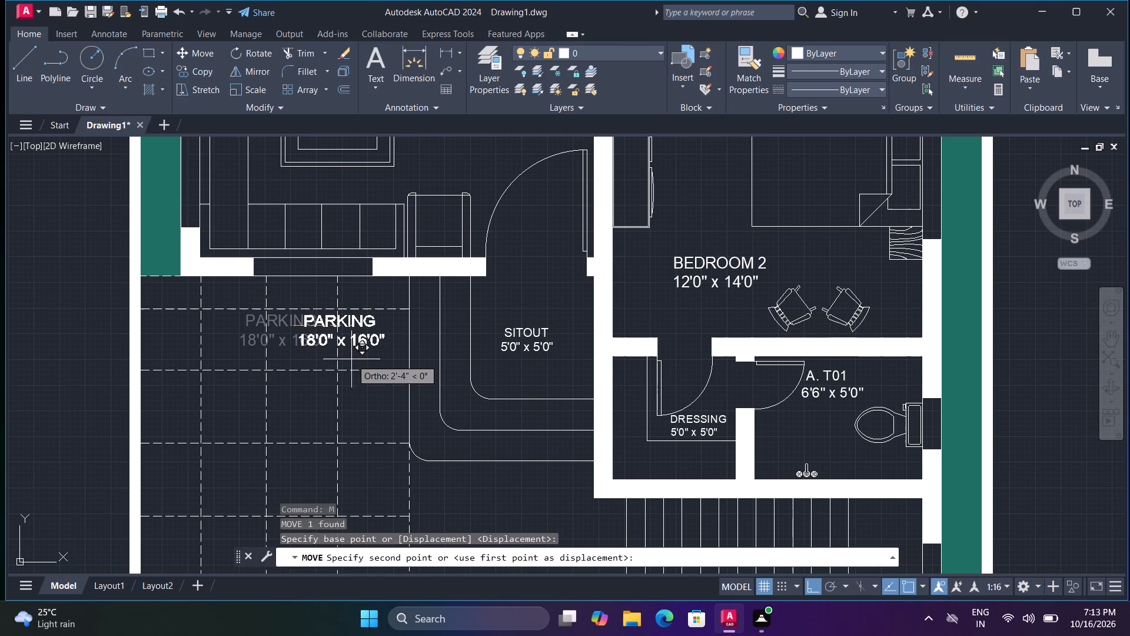
left_click(358, 358)
Scale the PARKING label down slightly about a point within its text.
key("s")
key("c")
key("space")
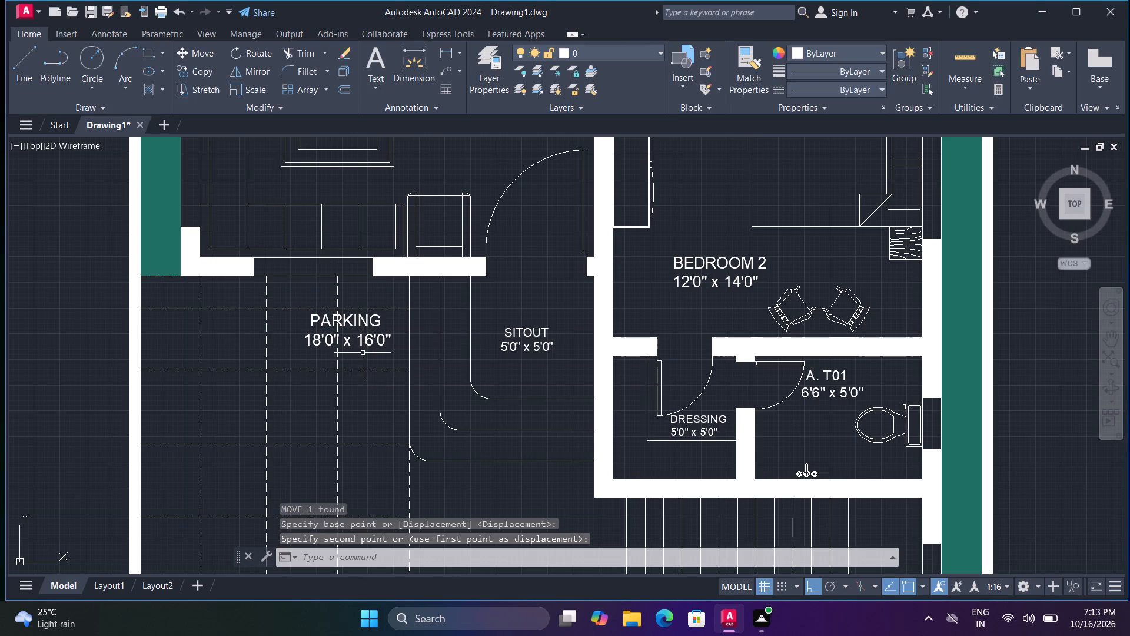
left_click(364, 320)
key("space")
left_click(364, 329)
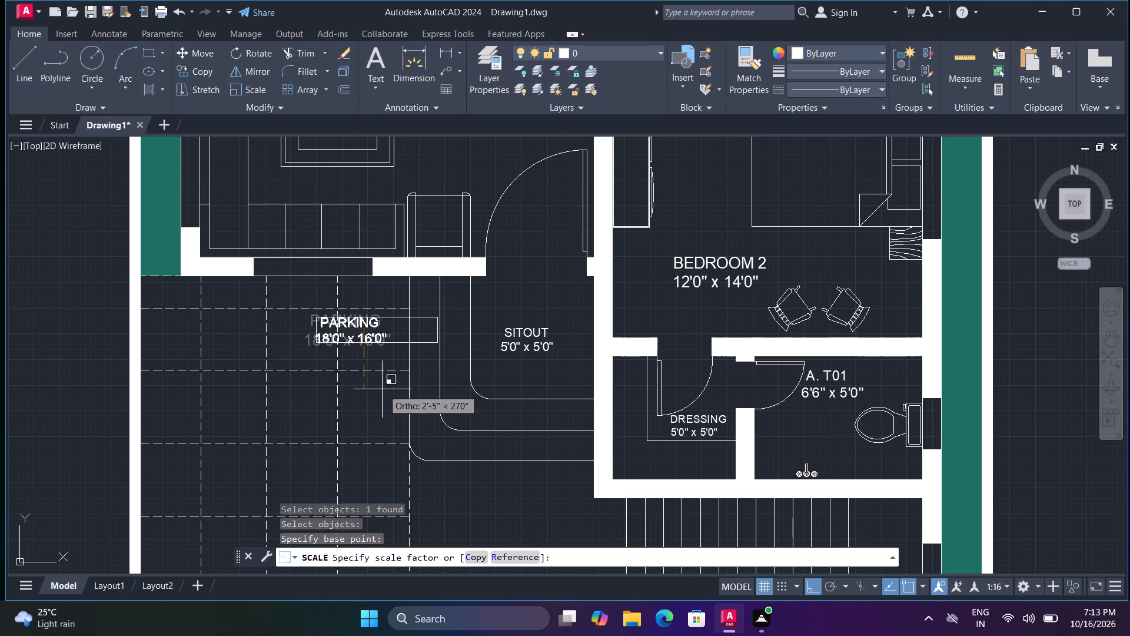
left_click(382, 395)
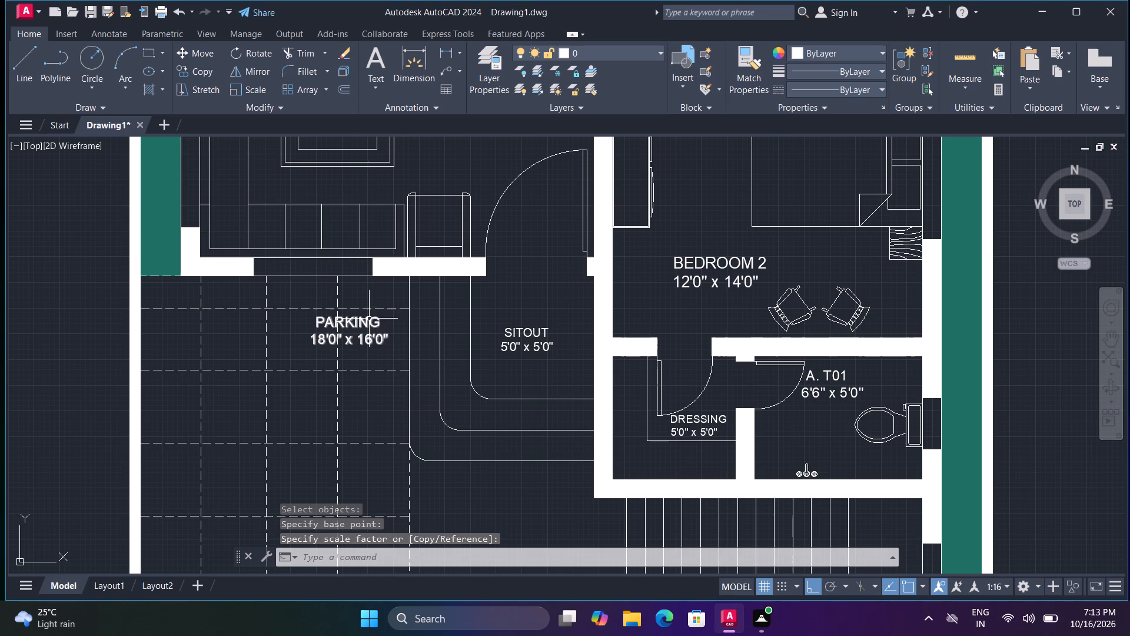
Move the reduced PARKING label slightly south and west within the parking grid.
left_click(369, 319)
type("M")
key("space")
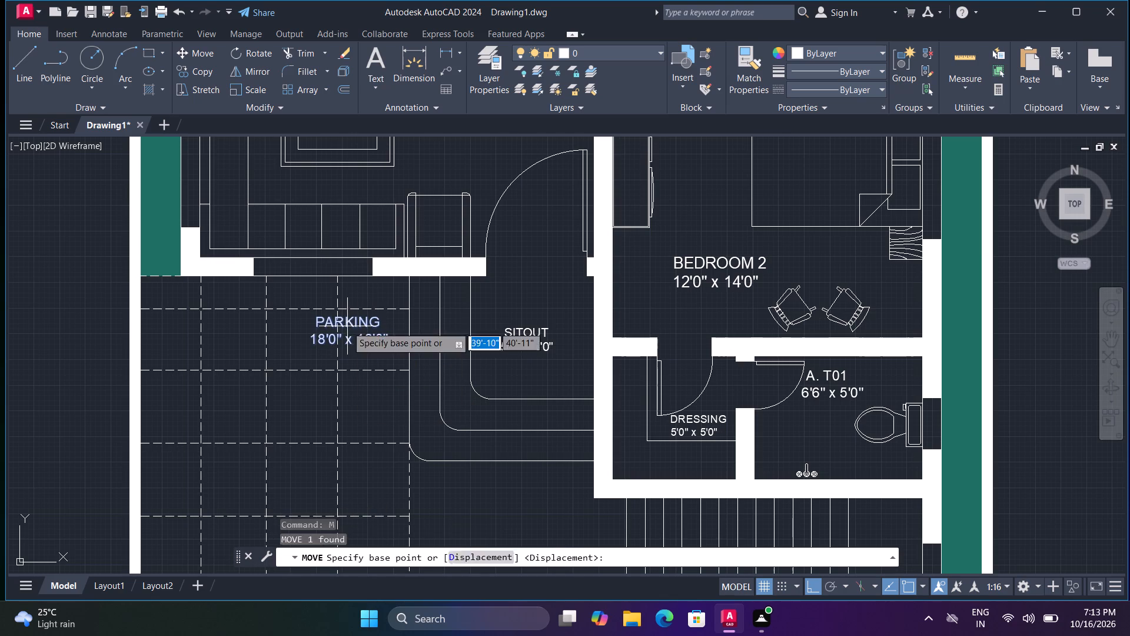
left_click(347, 326)
left_click(344, 336)
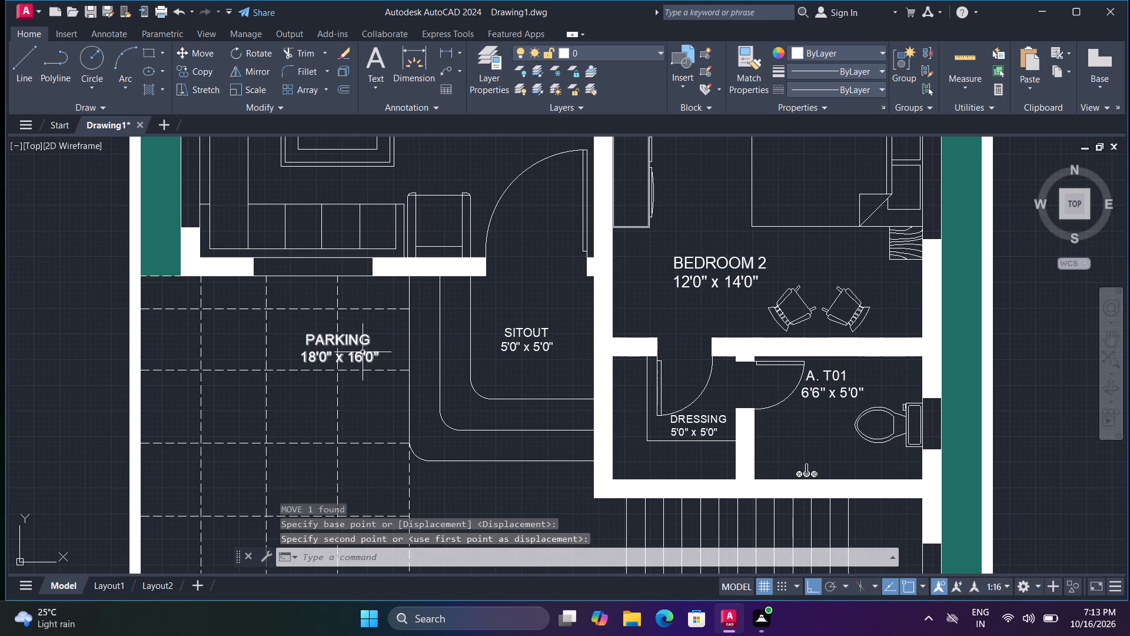
key("Escape")
key("Escape")
key("Escape")
Trim the vertical dashed paving line where it runs through the PARKING label.
scroll(351, 347, "up", 2)
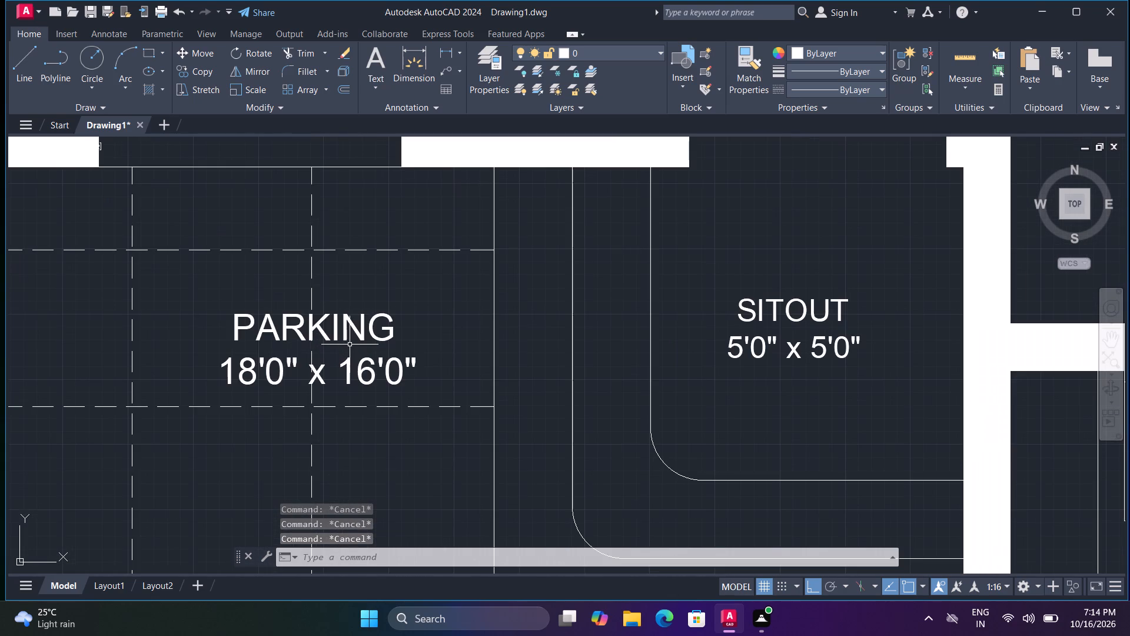
type("TR")
key("space")
left_click(313, 295)
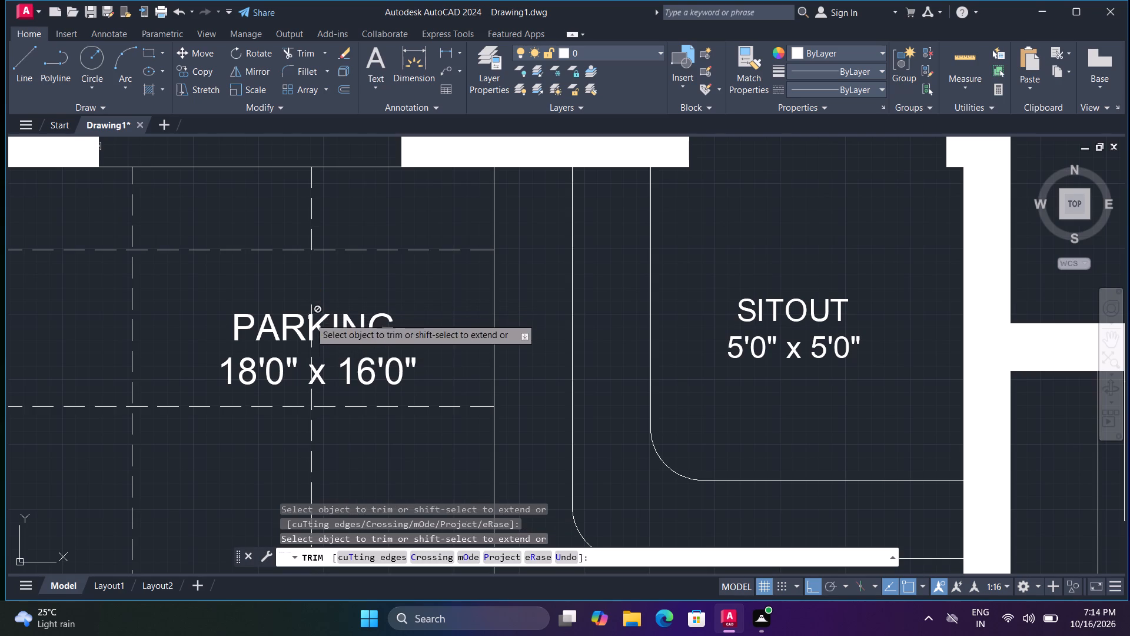
left_click(312, 360)
scroll(351, 396, "down", 1)
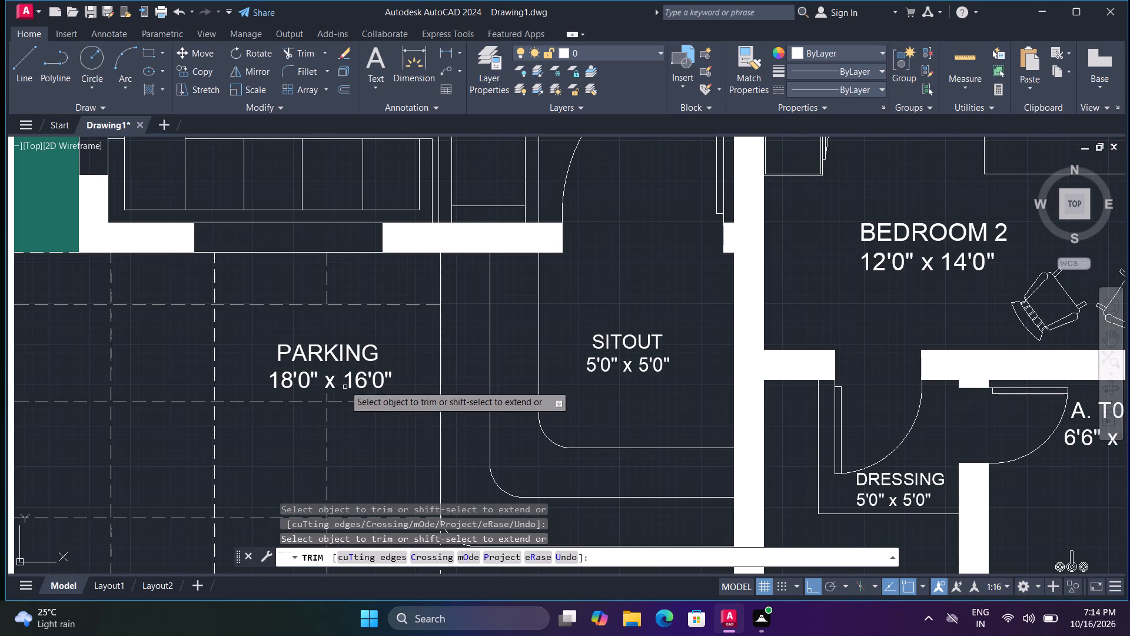
left_click(329, 291, "shift")
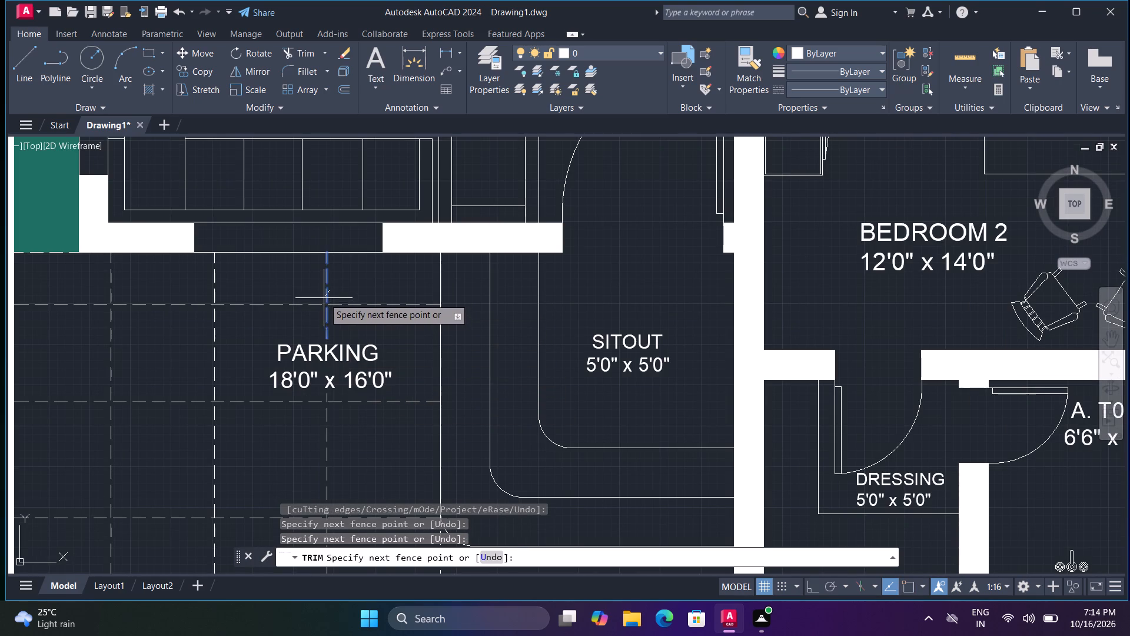
left_click(324, 298, "shift")
key("grave")
scroll(350, 344, "down", 1)
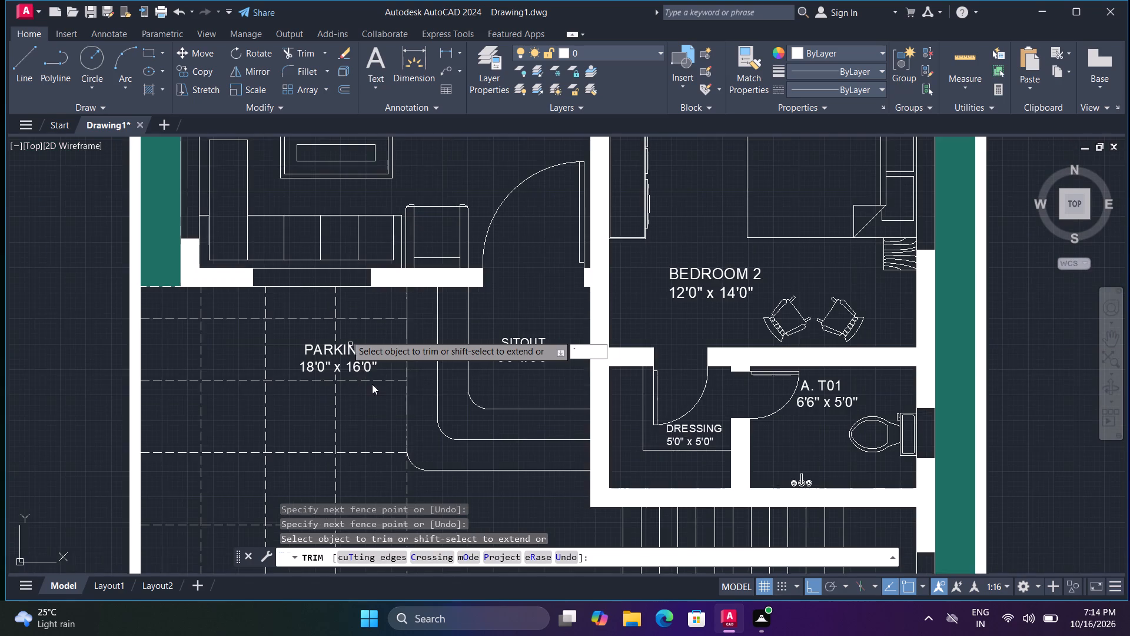
scroll(374, 389, "down", 2)
key("Escape")
Rewrite the KITCHEN label in the sofa room as LIVING with 15'9" x 16'0" below, indenting the name by three spaces.
scroll(380, 309, "up", 1)
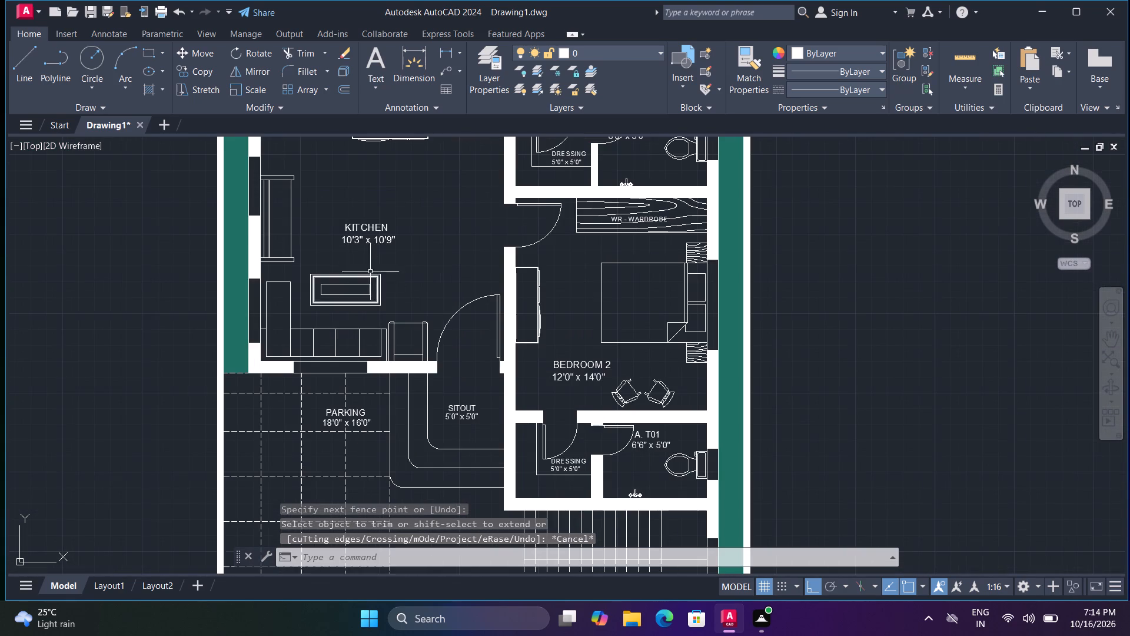
middle_click_drag(372, 252, 423, 369)
left_click(424, 337)
double_click(425, 346)
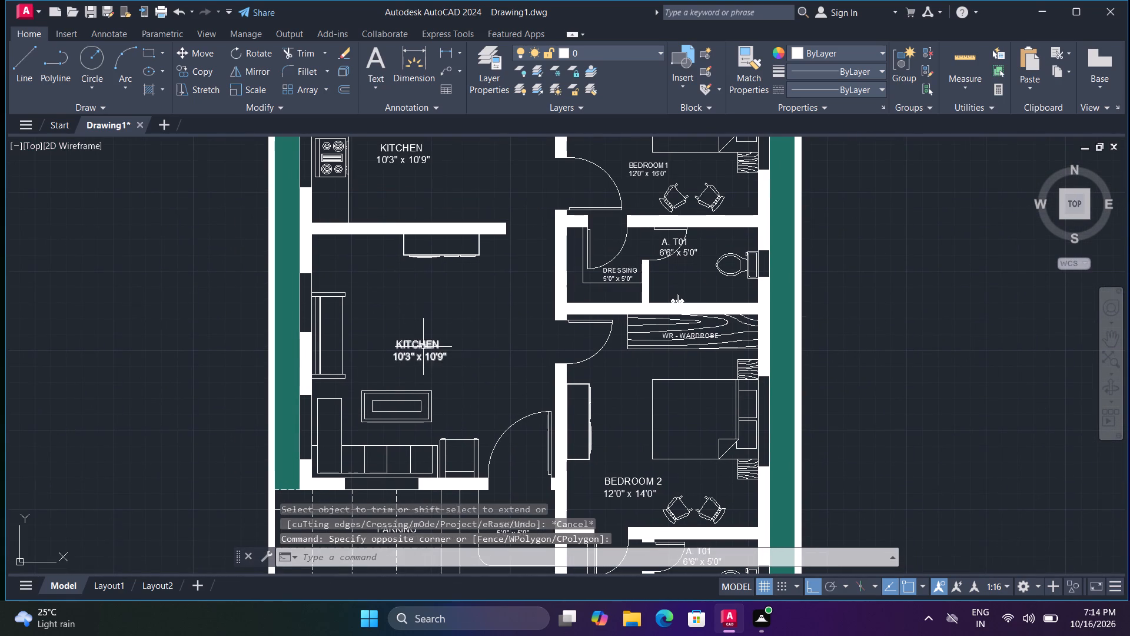
double_click(421, 346)
key("ctrl+a")
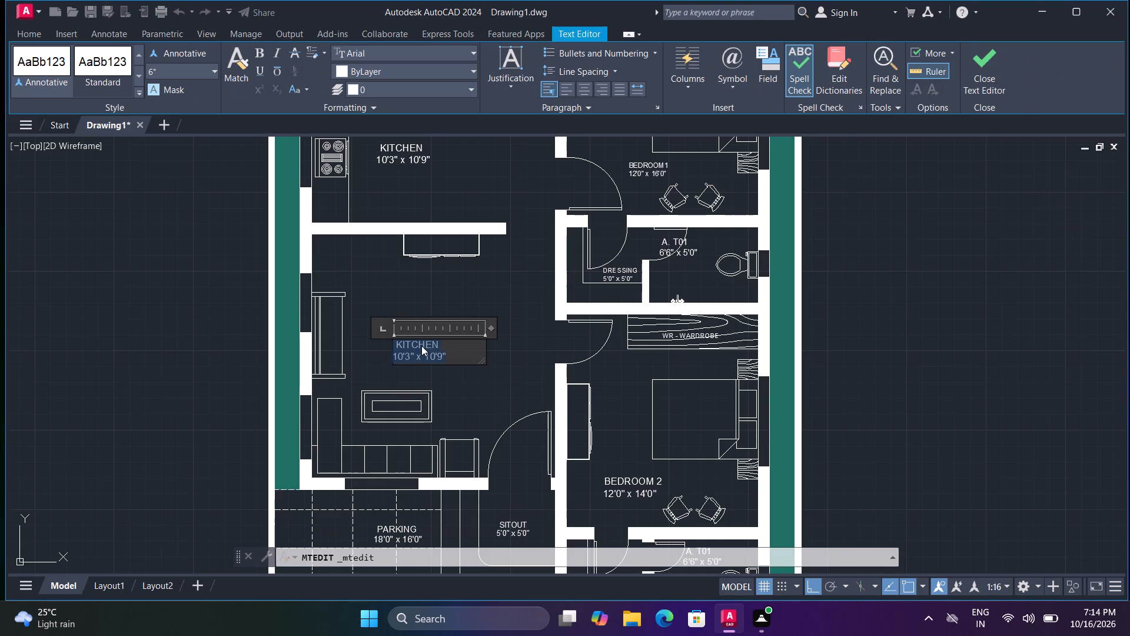
type("LIVING")
key("Return")
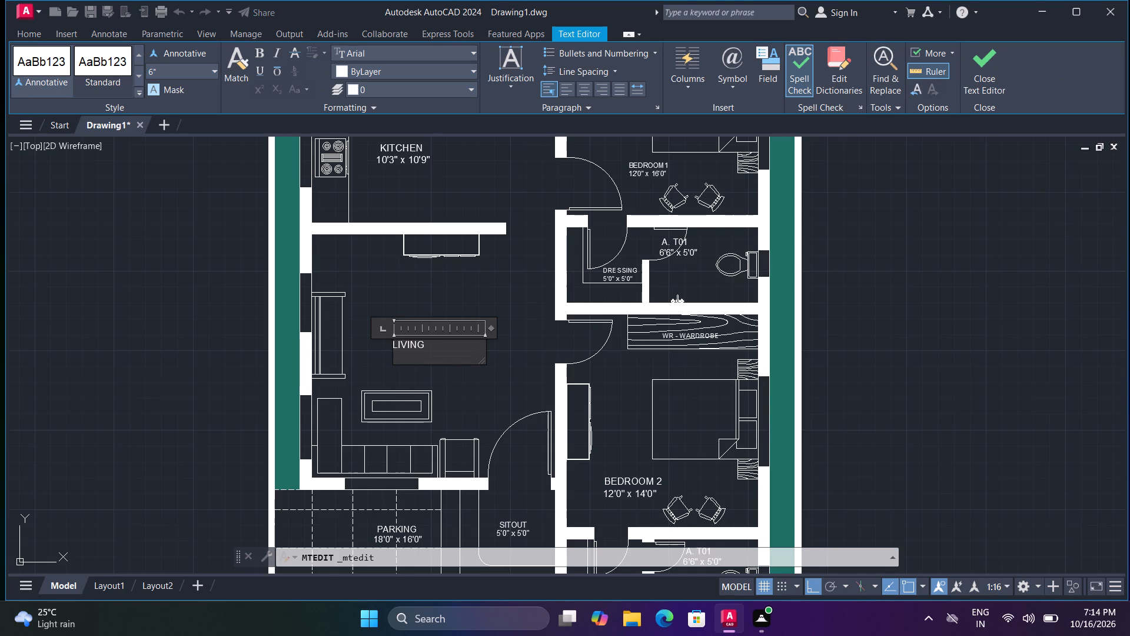
type("15'9\" x 16")
type("'0\"")
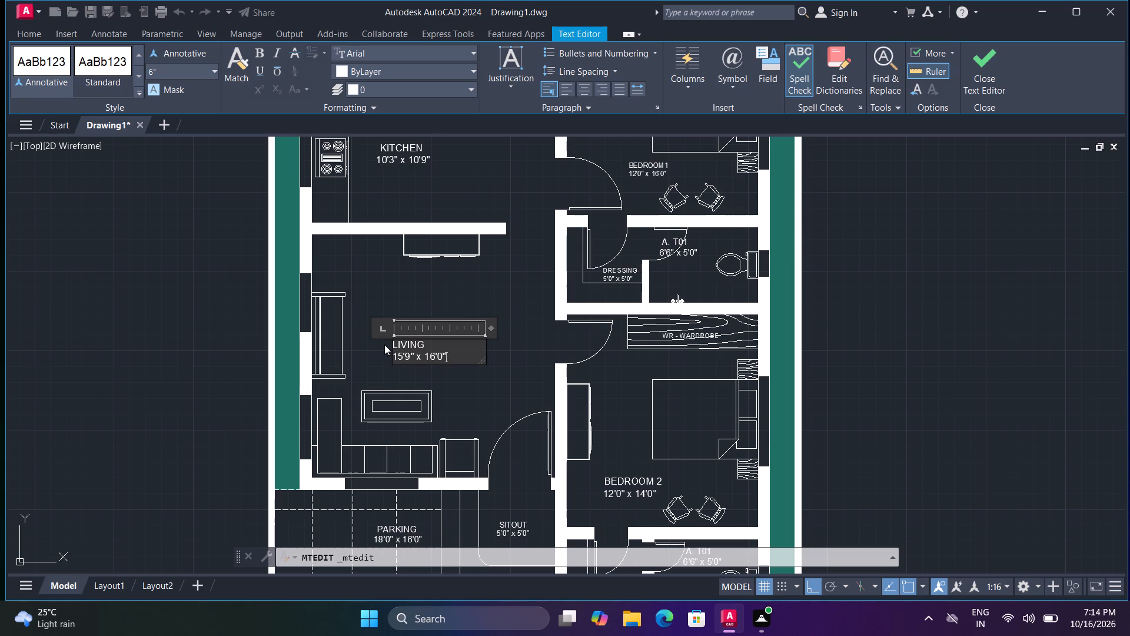
left_click(394, 347)
key("space")
key("space")
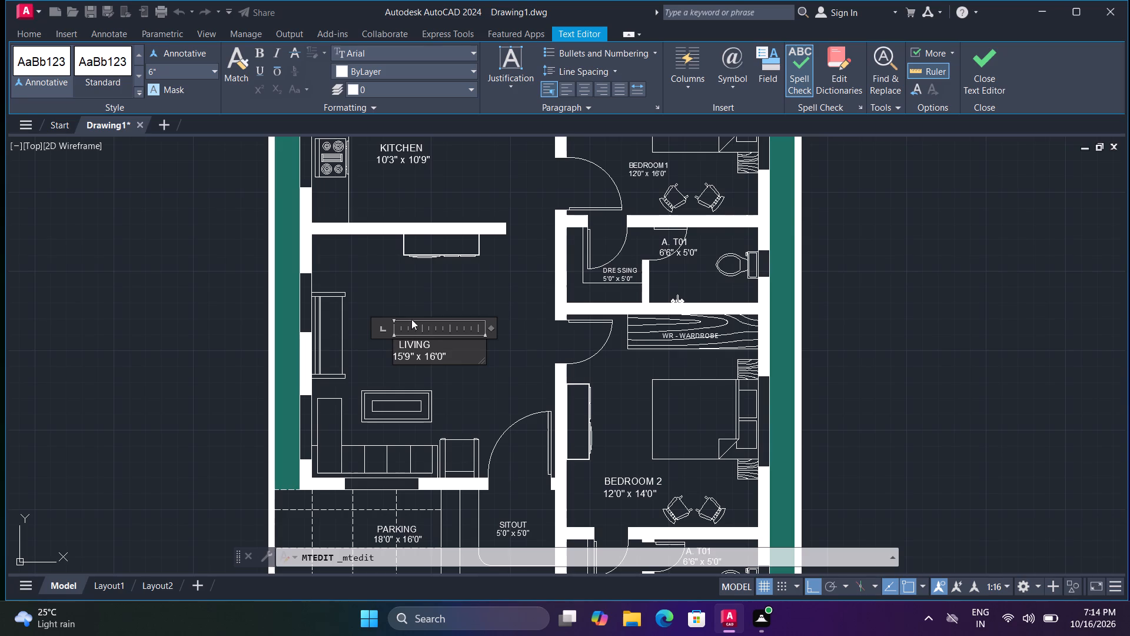
key("space")
left_click(416, 306)
Move the LIVING label slightly north, farther from the centre table.
left_click(430, 358)
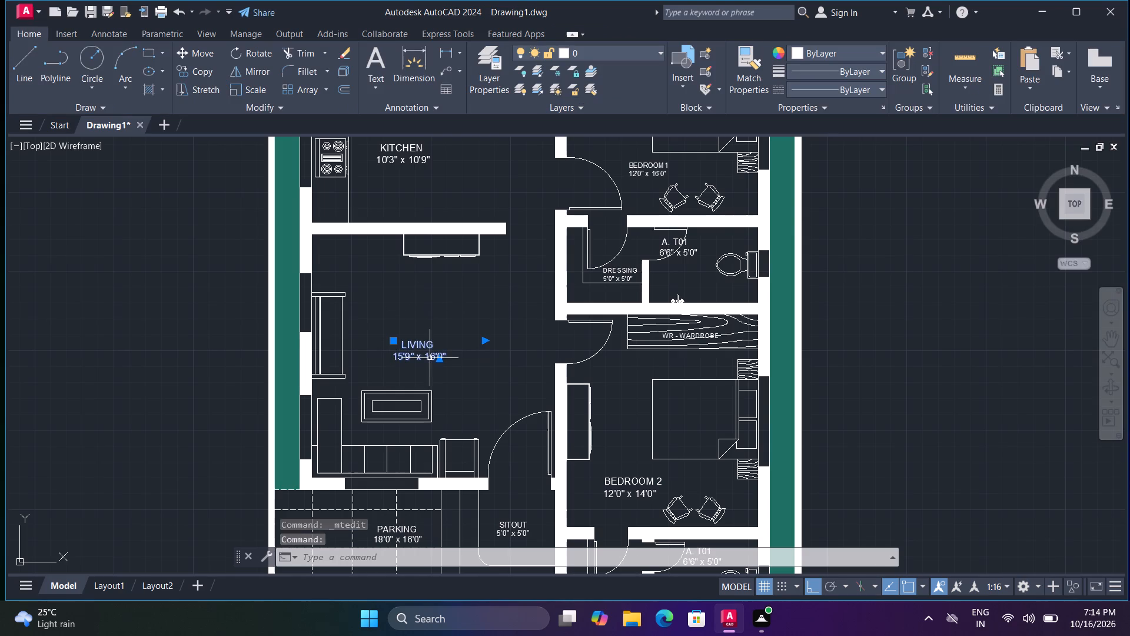
type("M")
key("space")
left_click(430, 357)
left_click(420, 340)
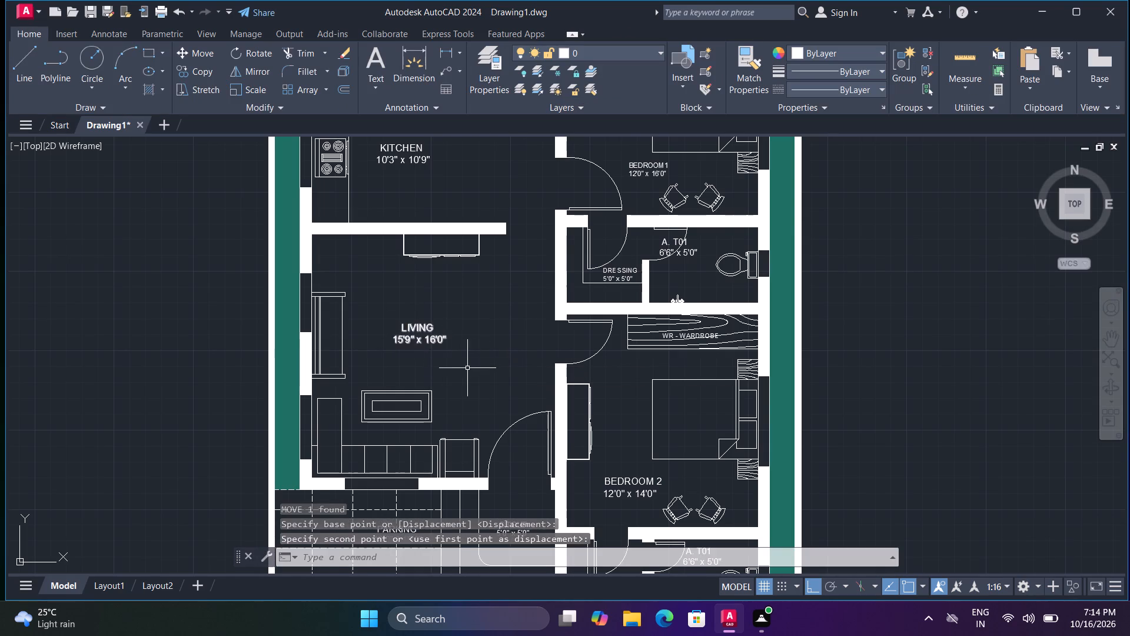
scroll(474, 372, "down", 2)
key("Escape")
key("Escape")
key("Escape")
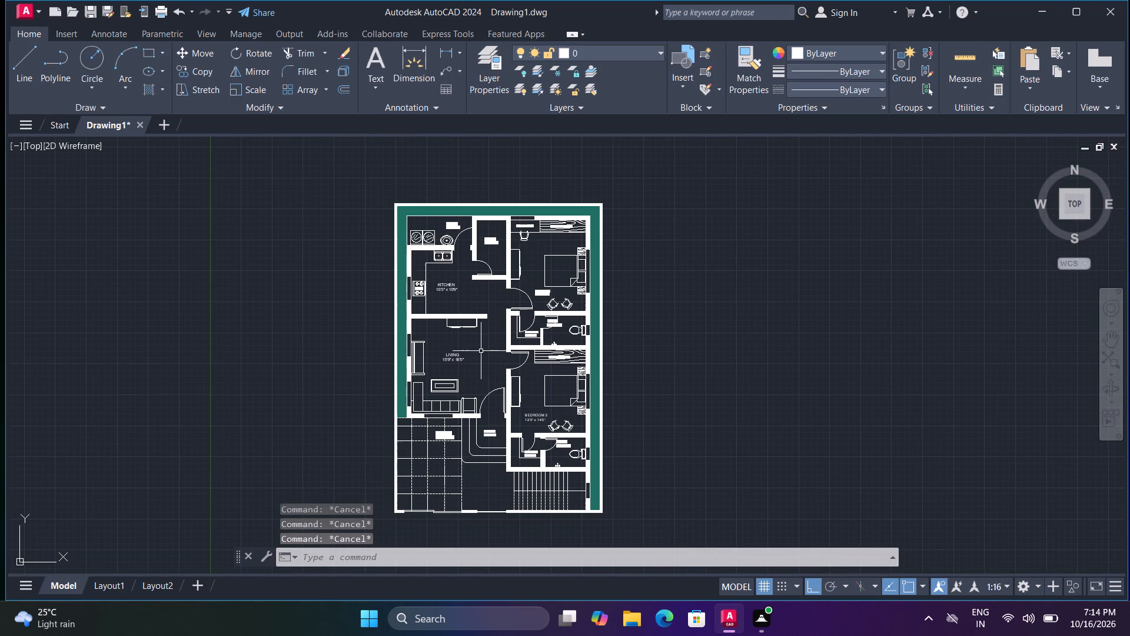
key("Escape")
Move the A. T01 label in the toilet below BEDROOM1 east, clear of the door swing, and nudge it north away from the toilet fixture.
scroll(473, 329, "up", 2)
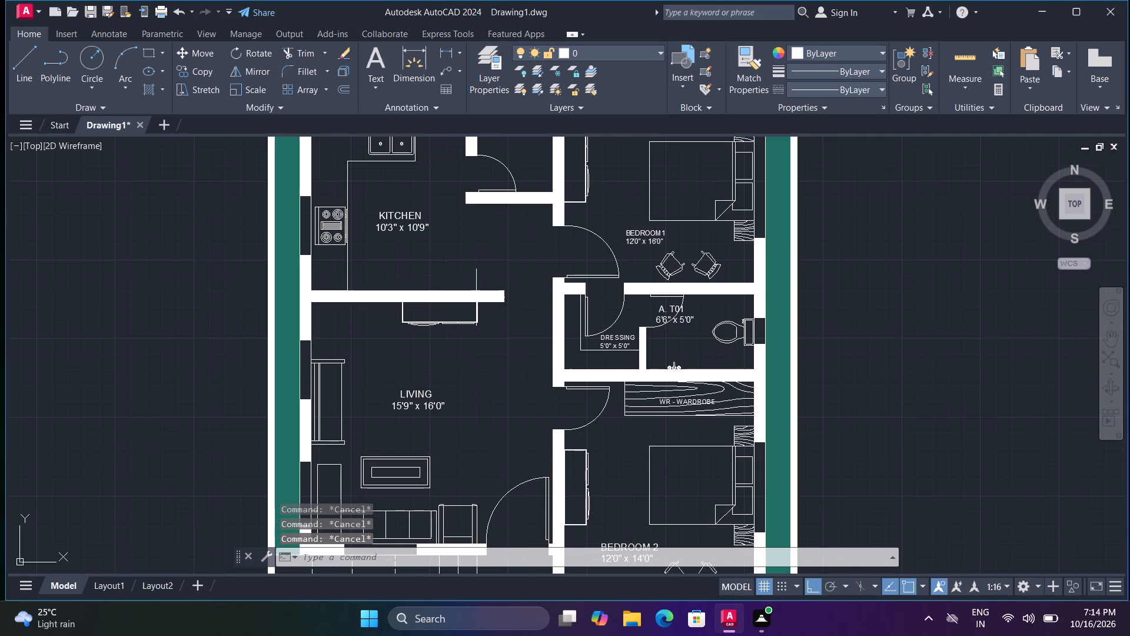
middle_click_drag(504, 257, 328, 224)
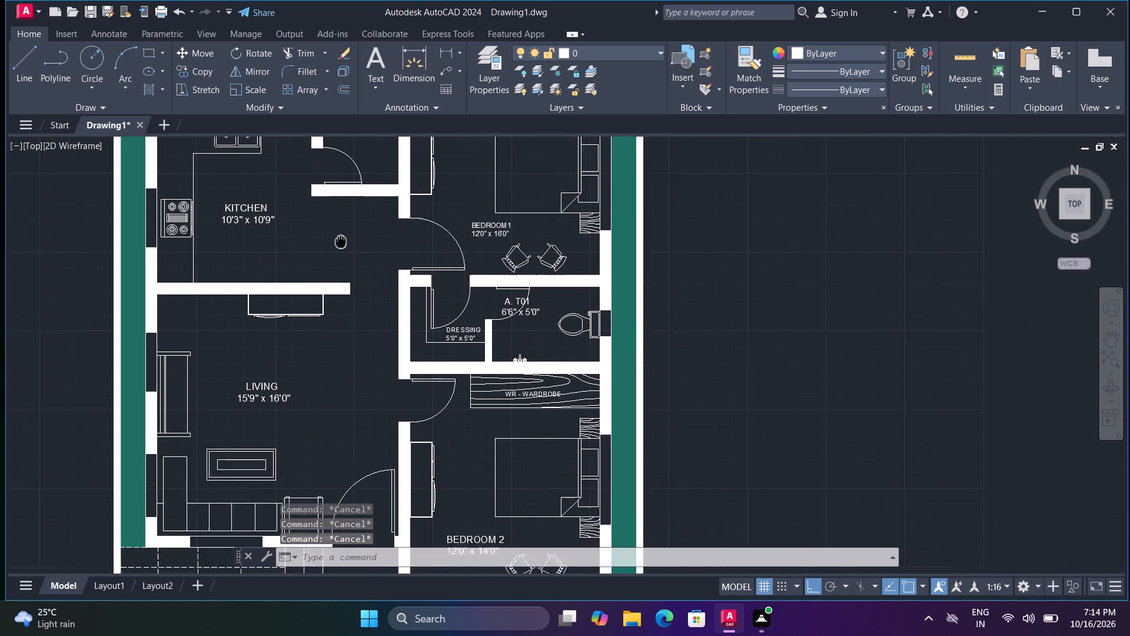
middle_click_drag(328, 224, 321, 210)
middle_click_drag(315, 196, 313, 183)
middle_click_drag(500, 333, 467, 357)
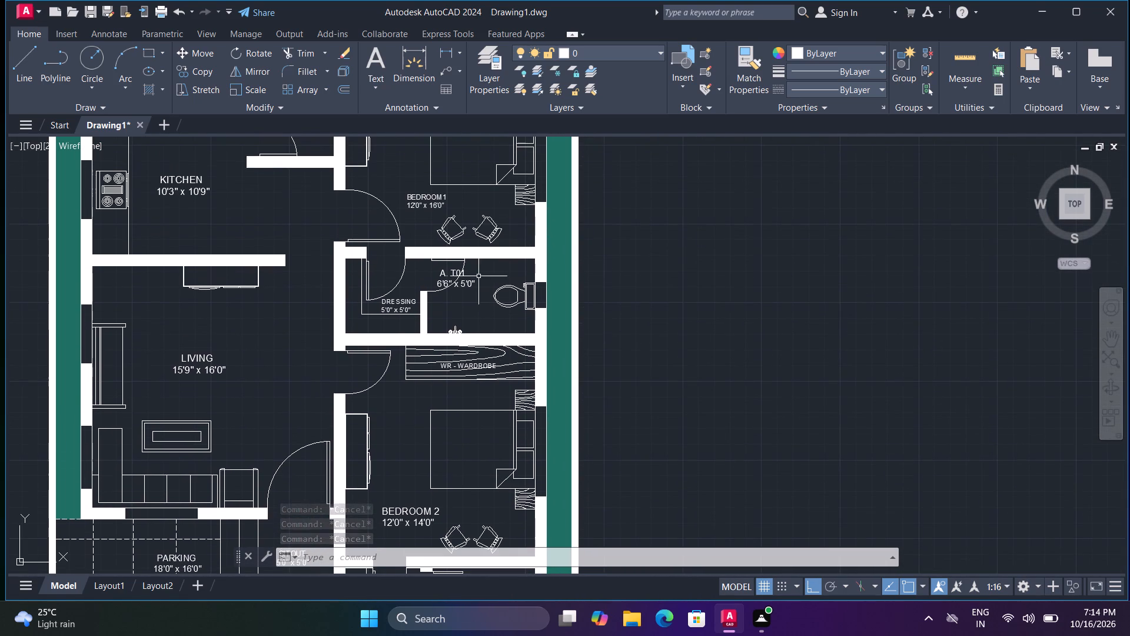
left_click(467, 283)
key("m")
key("space")
left_click(467, 284)
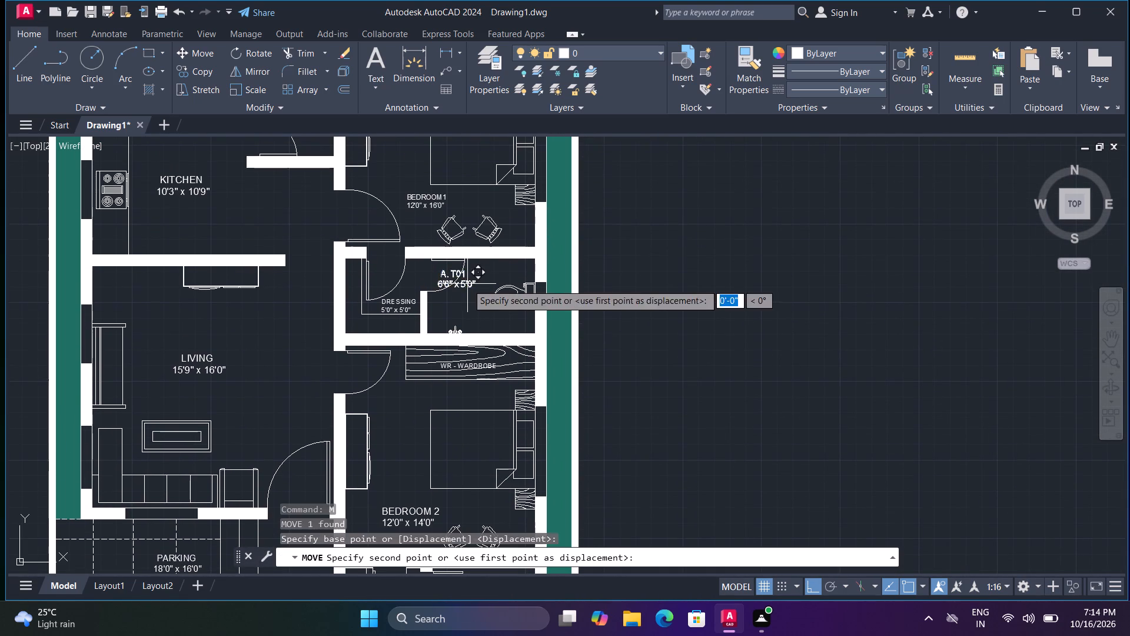
left_click(491, 283)
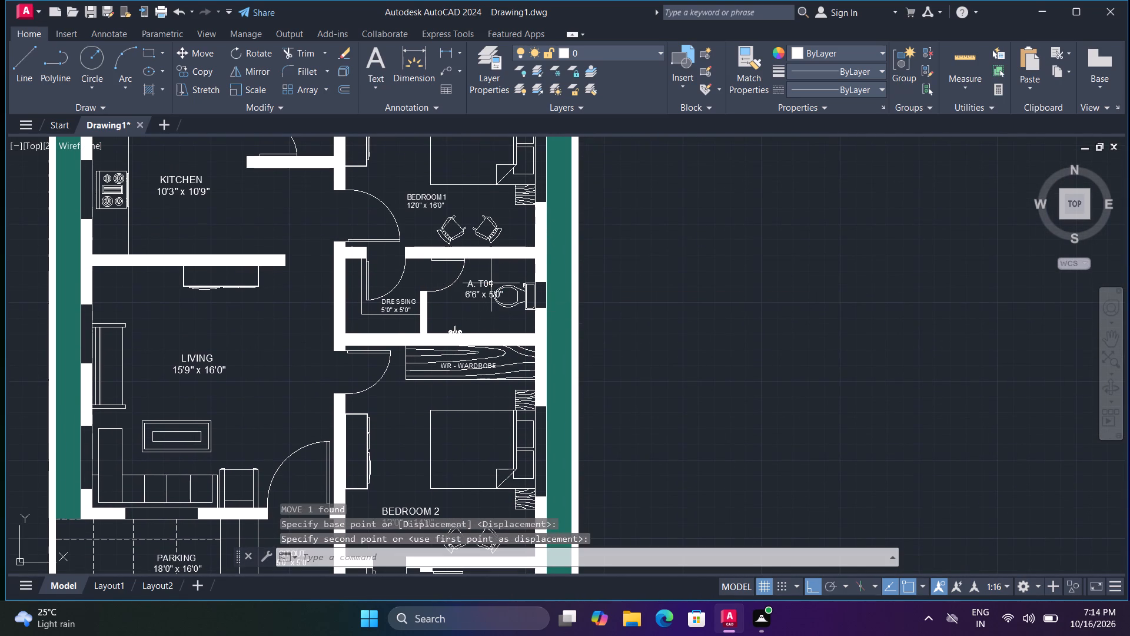
key("space")
left_click(486, 291)
key("space")
left_click(484, 284)
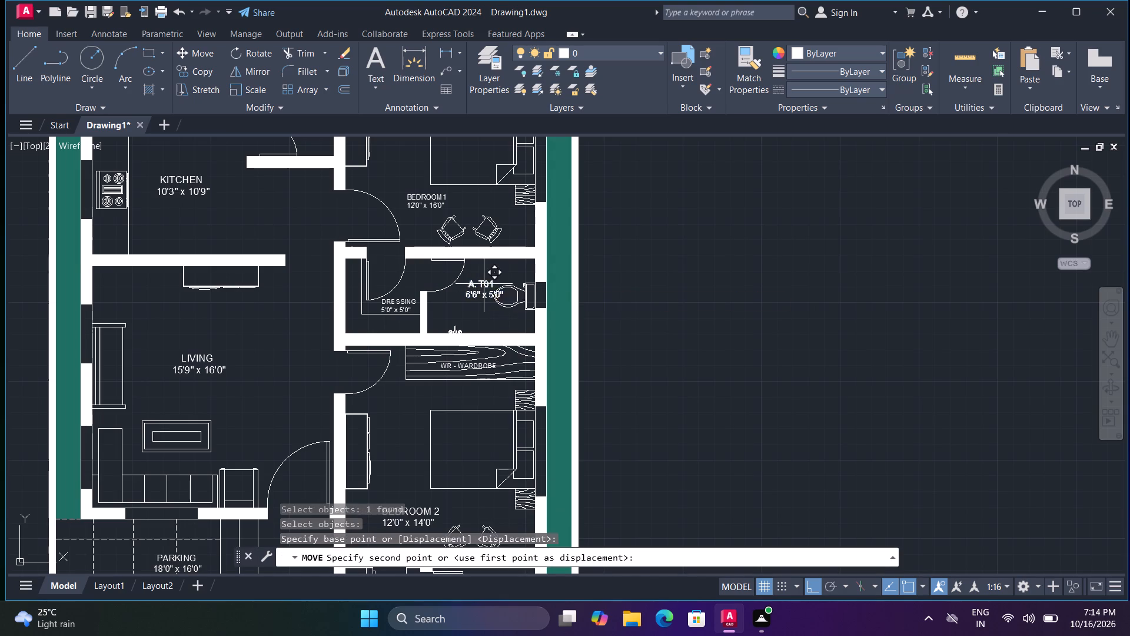
left_click(484, 270)
scroll(497, 310, "down", 1)
key("Escape")
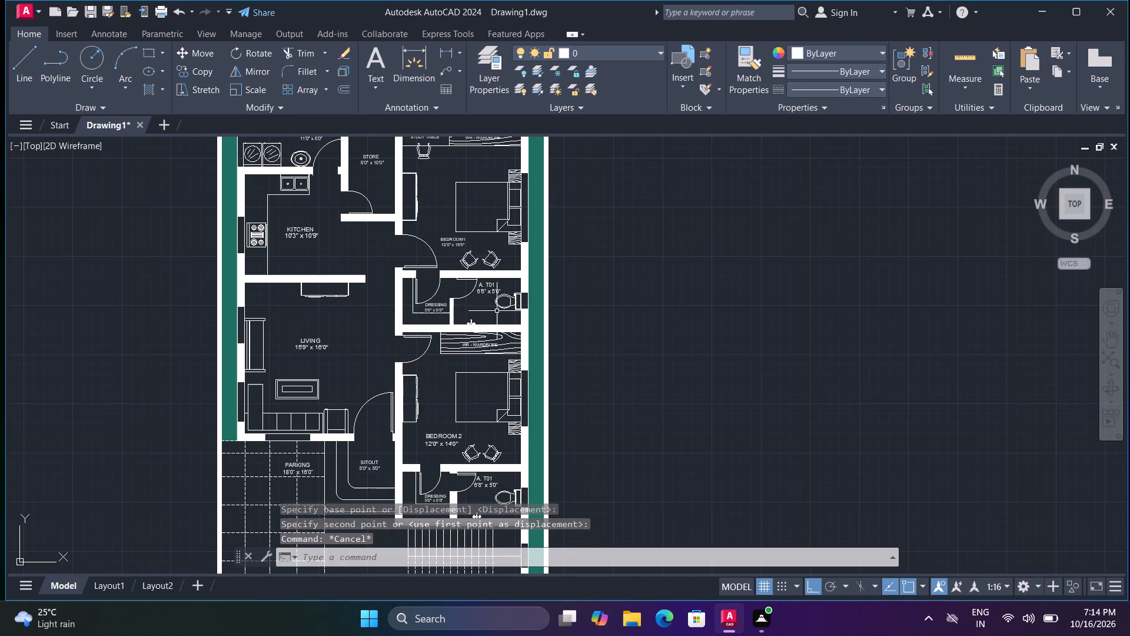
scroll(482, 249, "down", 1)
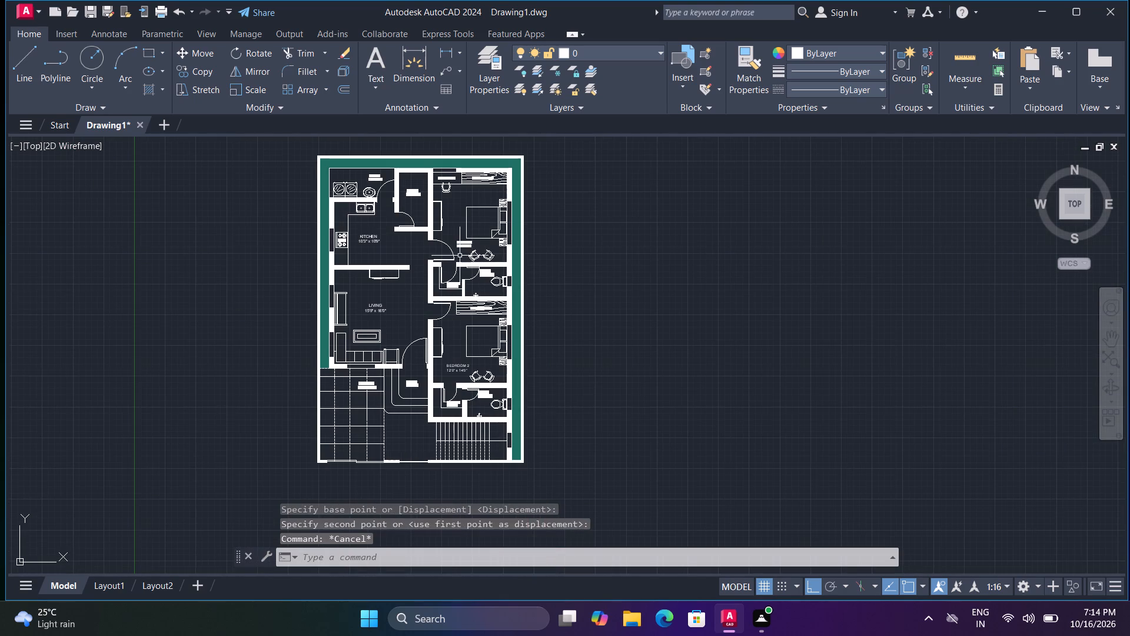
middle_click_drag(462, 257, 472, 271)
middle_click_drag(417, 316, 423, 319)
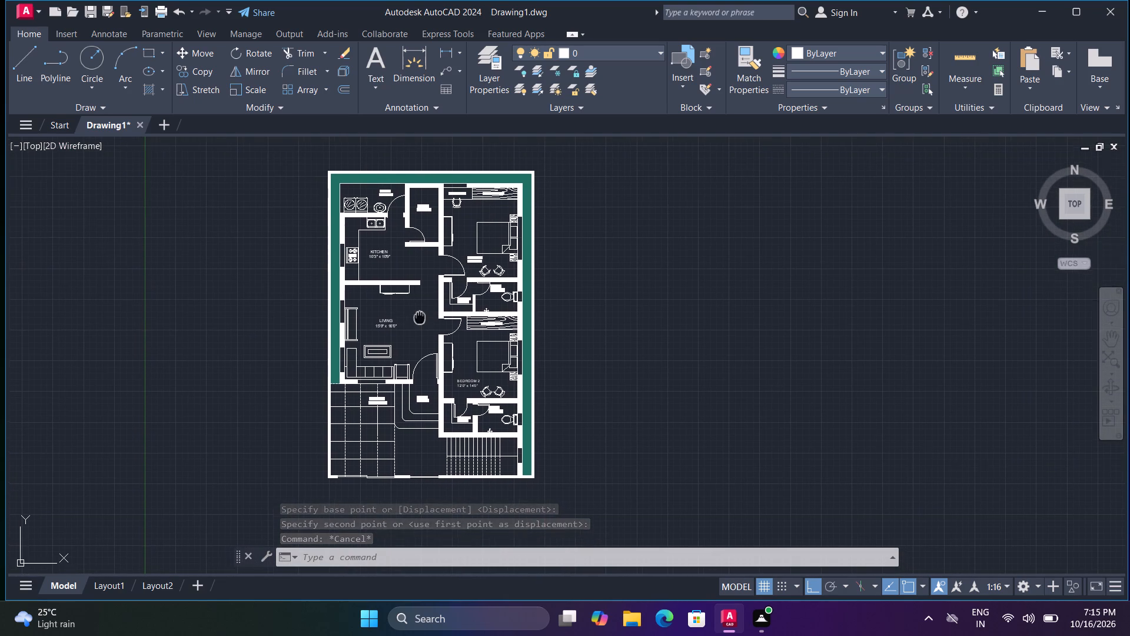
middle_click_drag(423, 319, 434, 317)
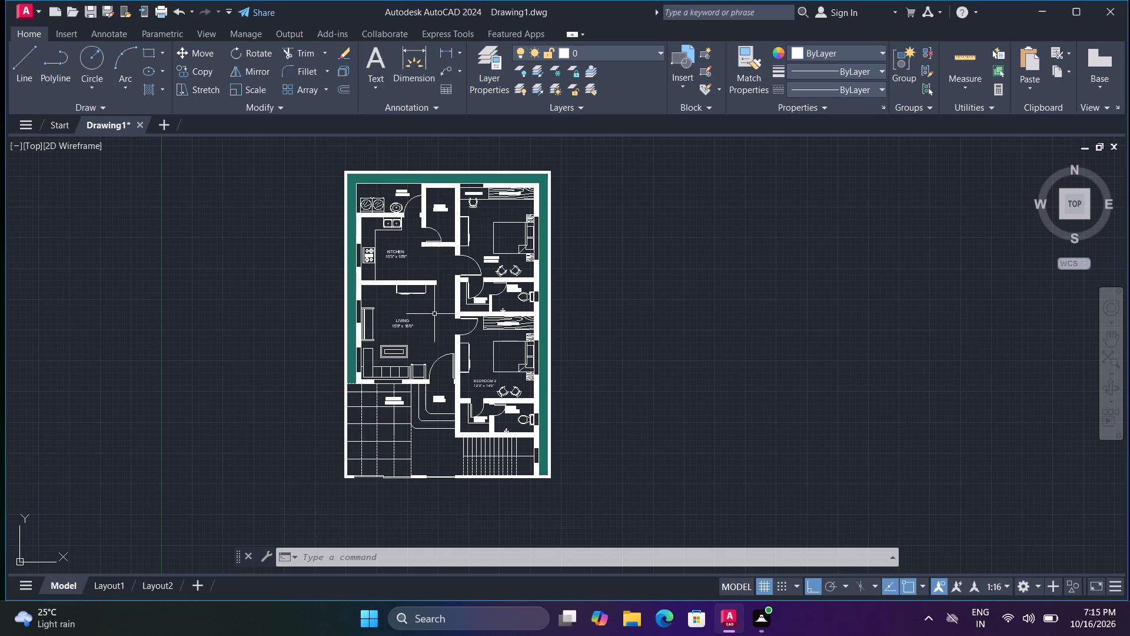
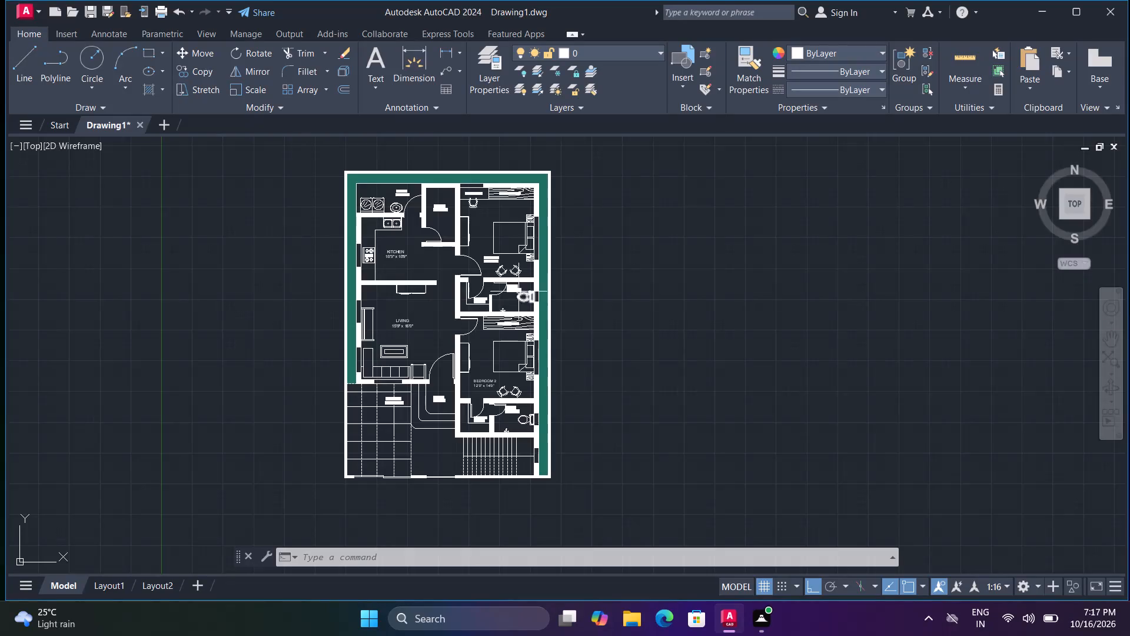
Display the tool palettes with the Imperial and ISO hatches, leaving DesignCenter closed.
scroll(517, 276, "up", 2)
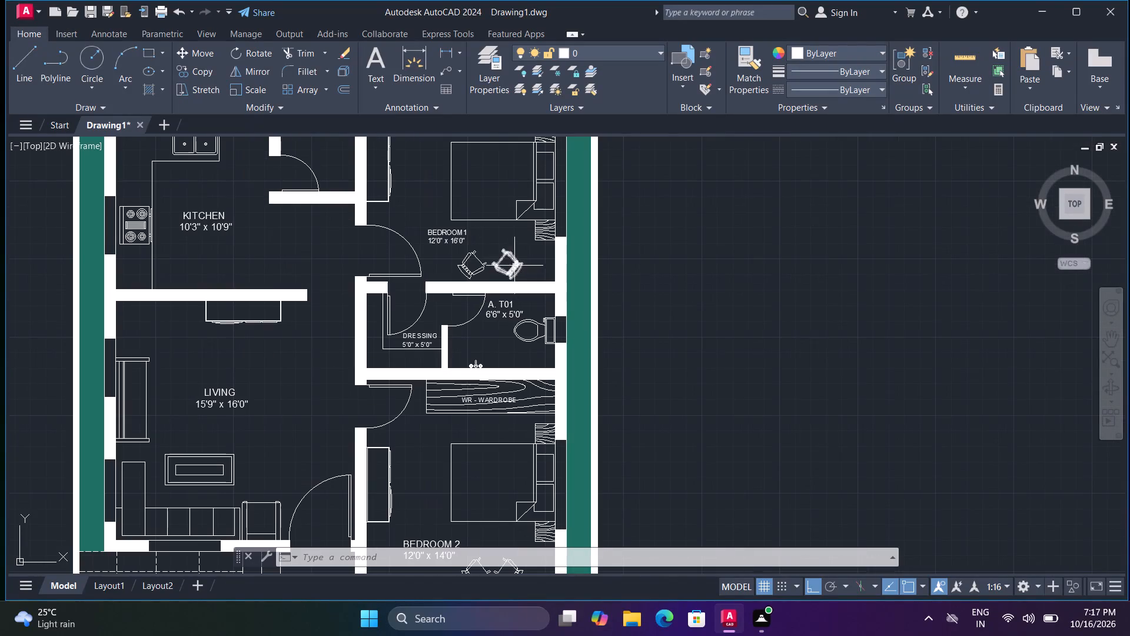
middle_click_drag(484, 382, 456, 241)
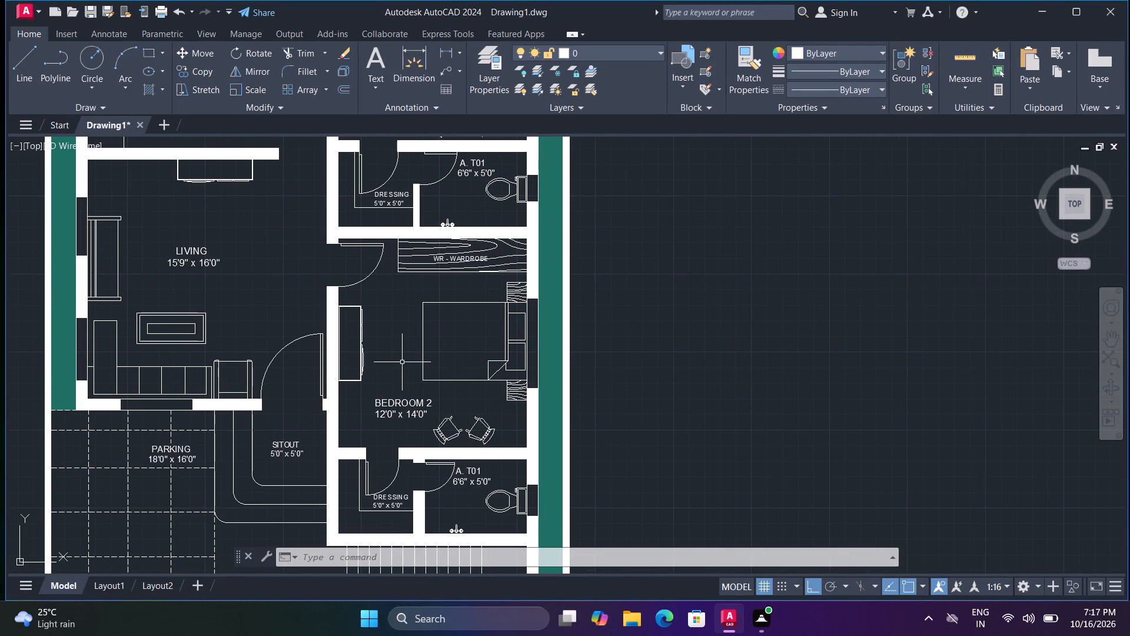
key("ctrl+2")
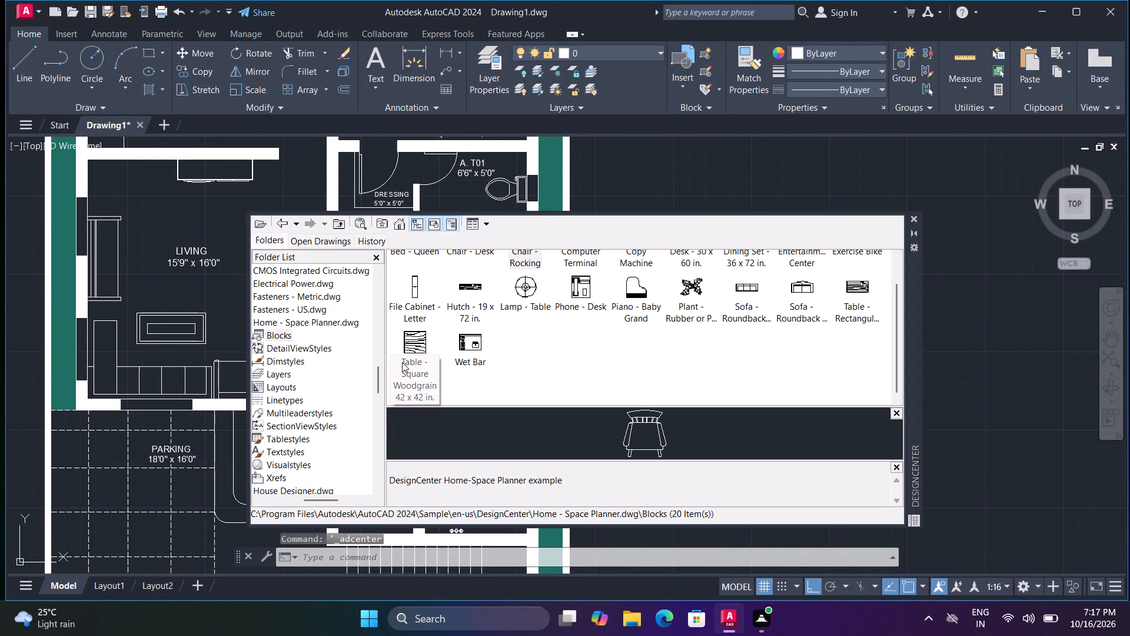
key("ctrl+3")
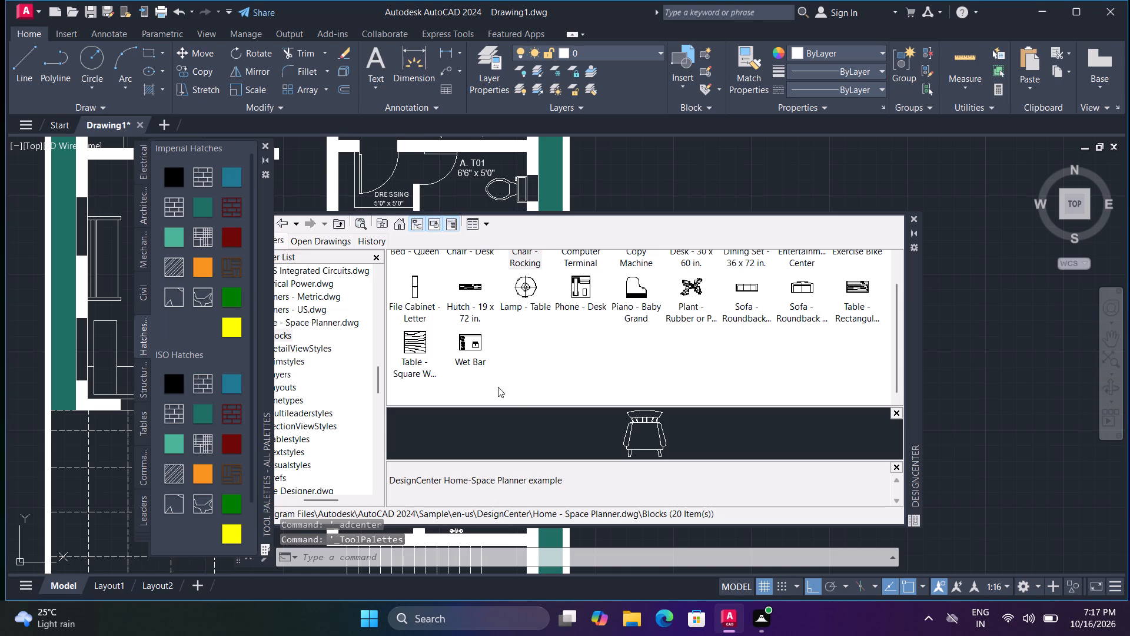
left_click(916, 216)
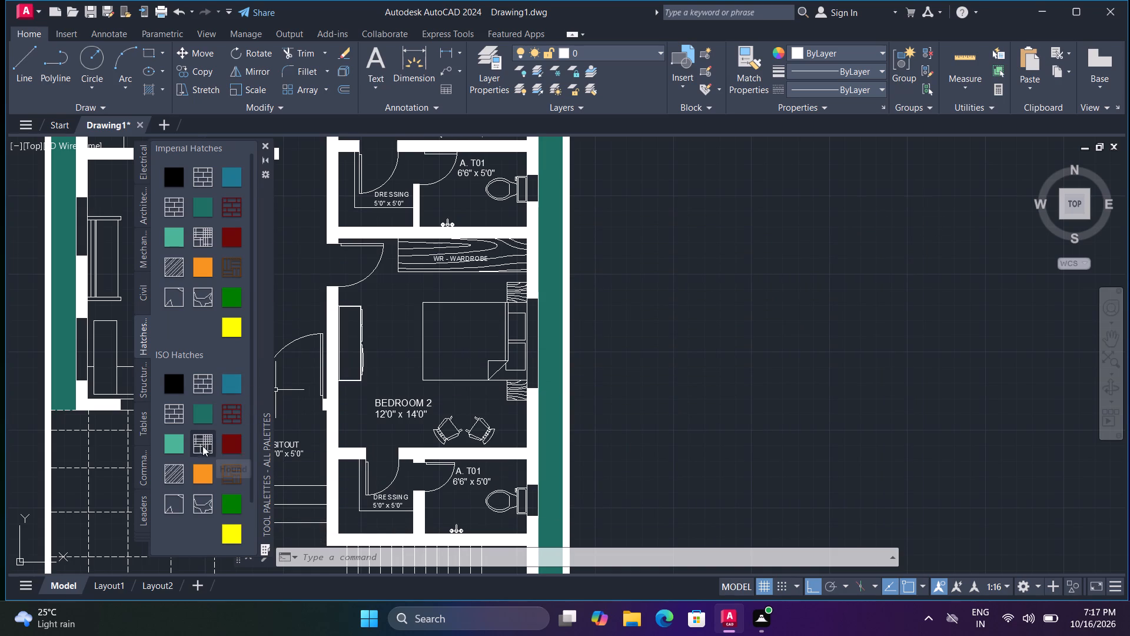
Draw a horizontal line across the entrance door opening along the sitout-side face of the wall, closing the sitout boundary.
left_click(175, 473)
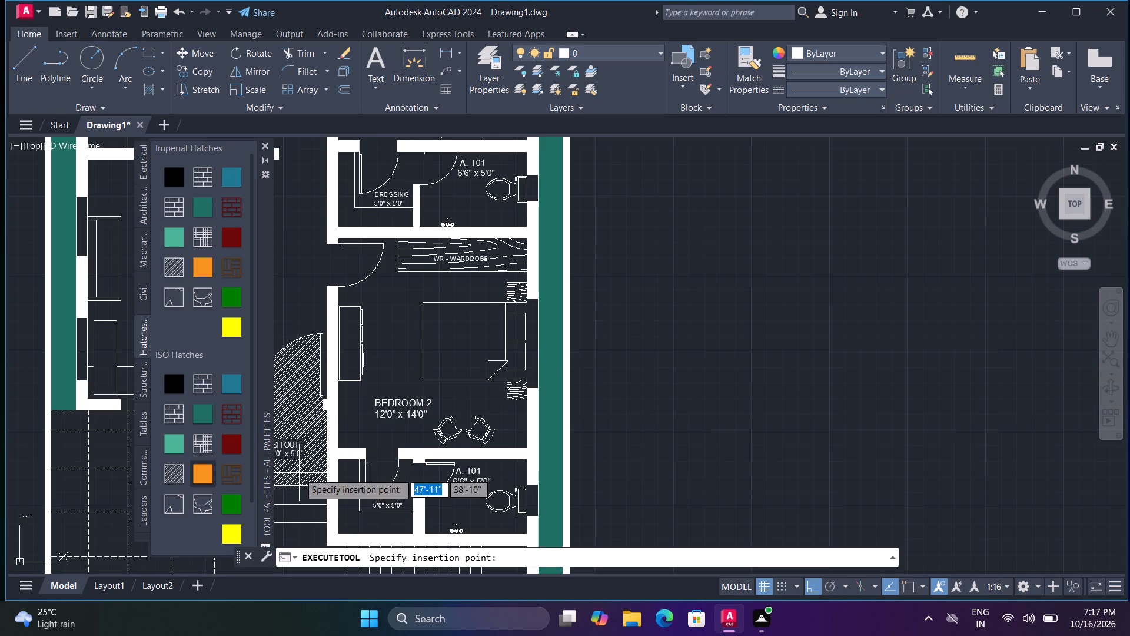
middle_click_drag(299, 473, 377, 436)
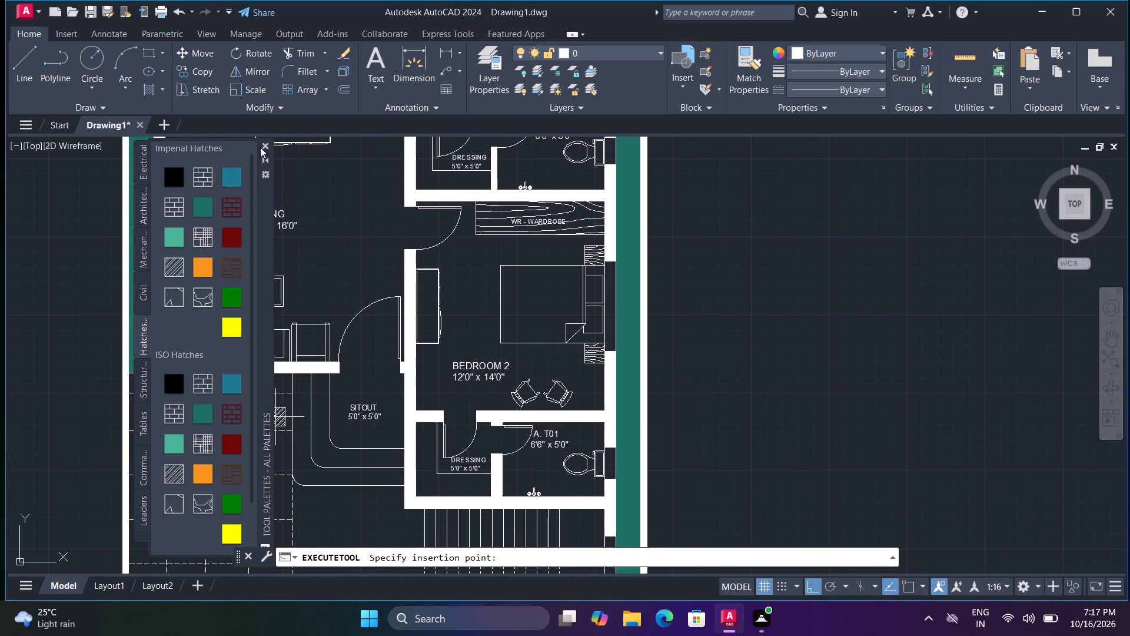
left_click(33, 73)
middle_click_drag(358, 344, 630, 214)
scroll(629, 215, "up", 1)
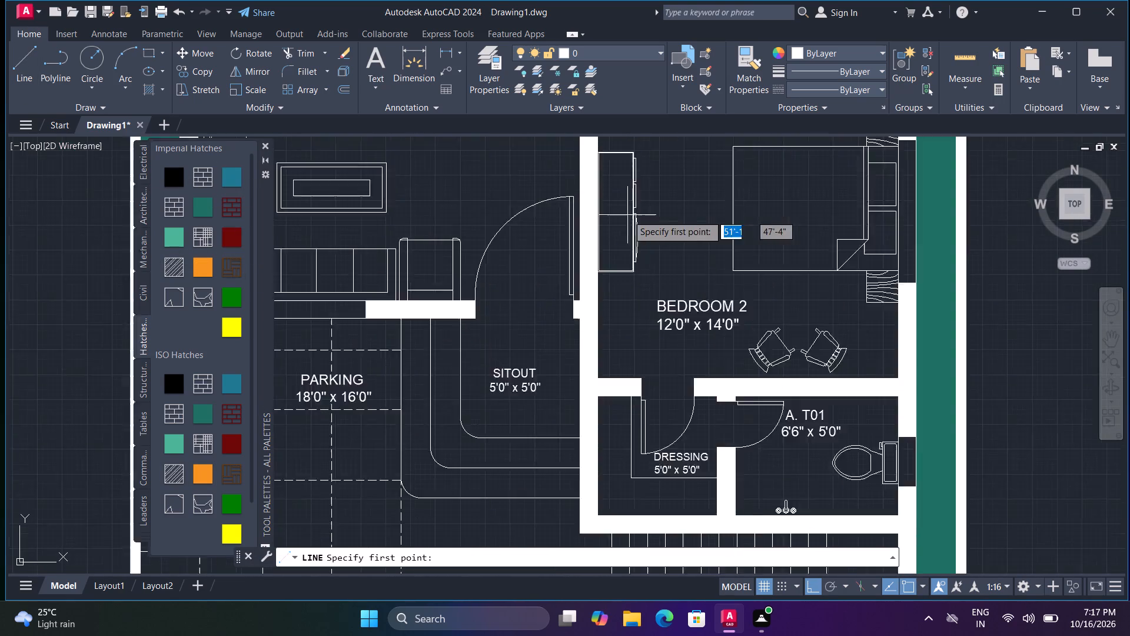
scroll(627, 215, "up", 1)
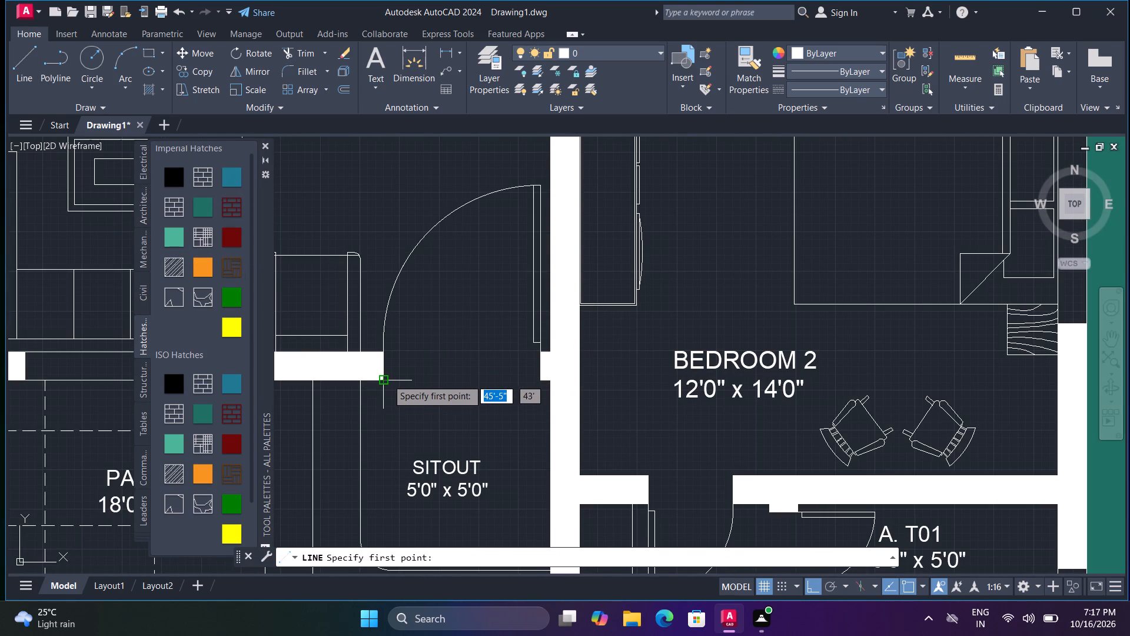
left_click(387, 379)
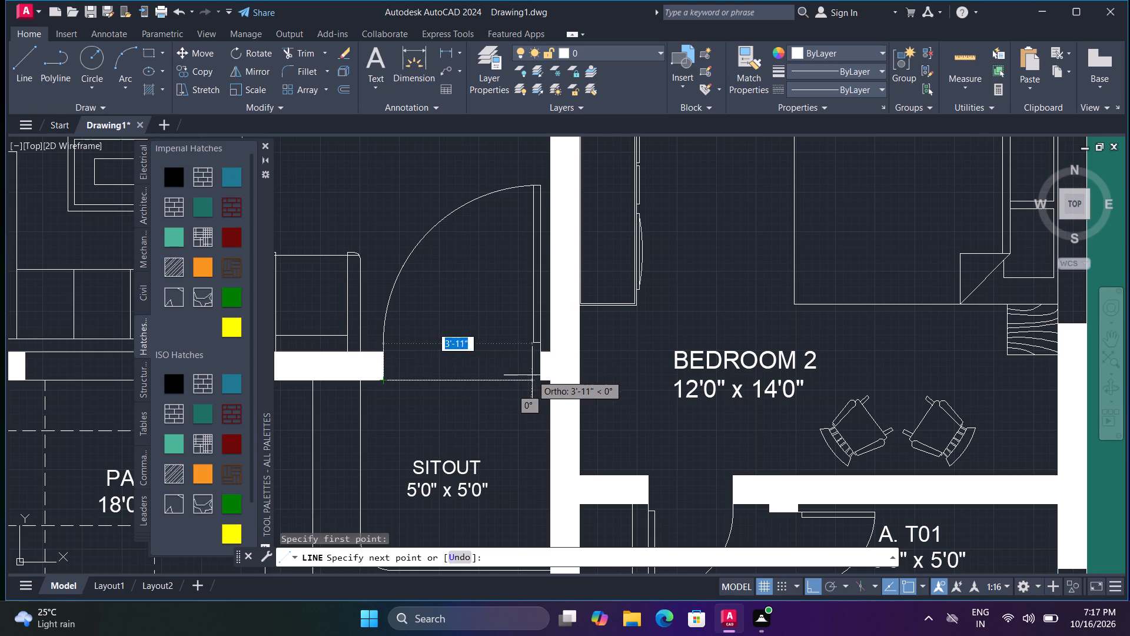
left_click(540, 379)
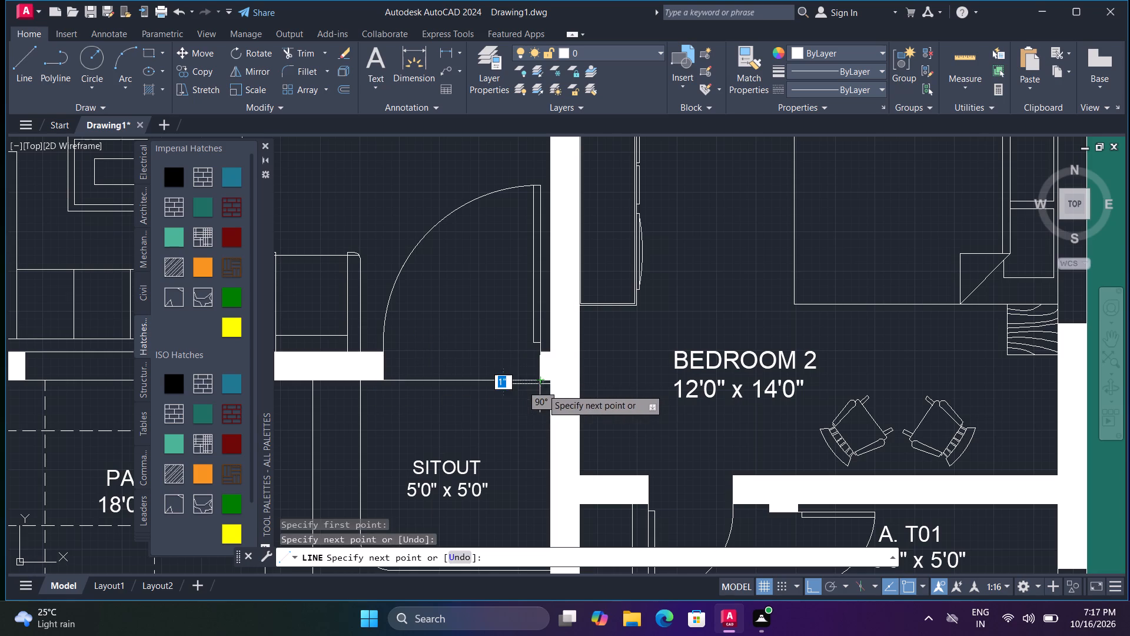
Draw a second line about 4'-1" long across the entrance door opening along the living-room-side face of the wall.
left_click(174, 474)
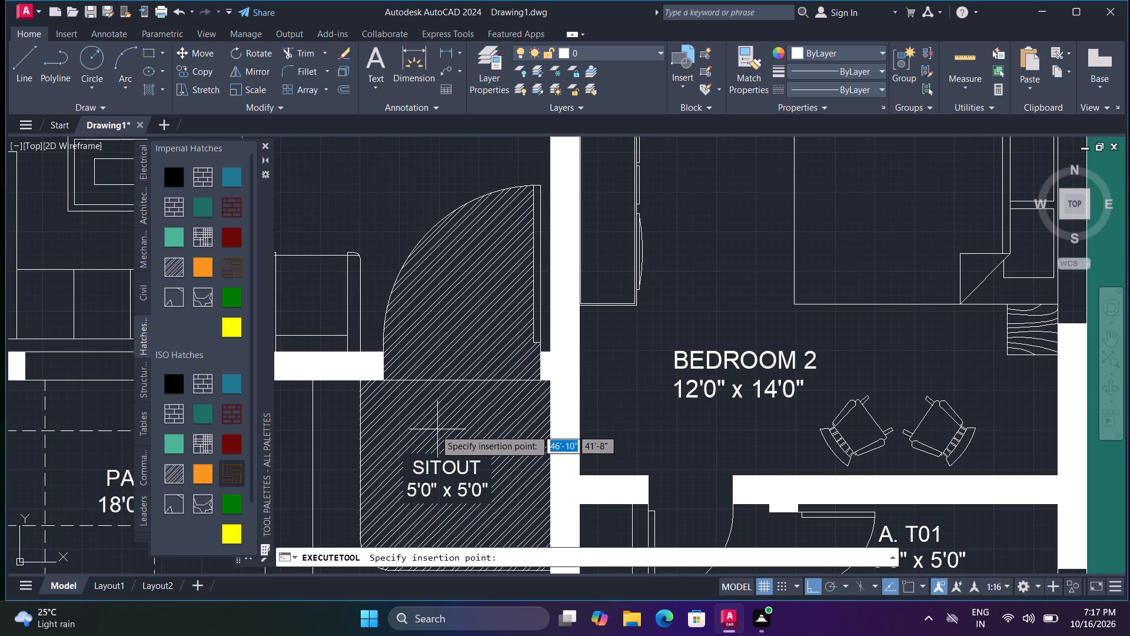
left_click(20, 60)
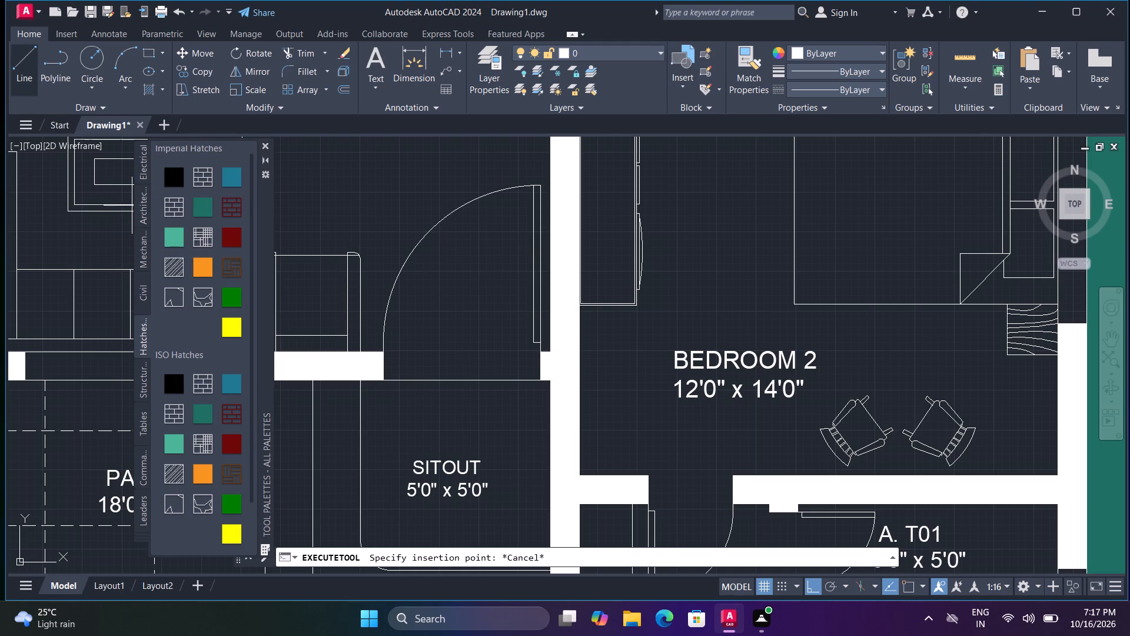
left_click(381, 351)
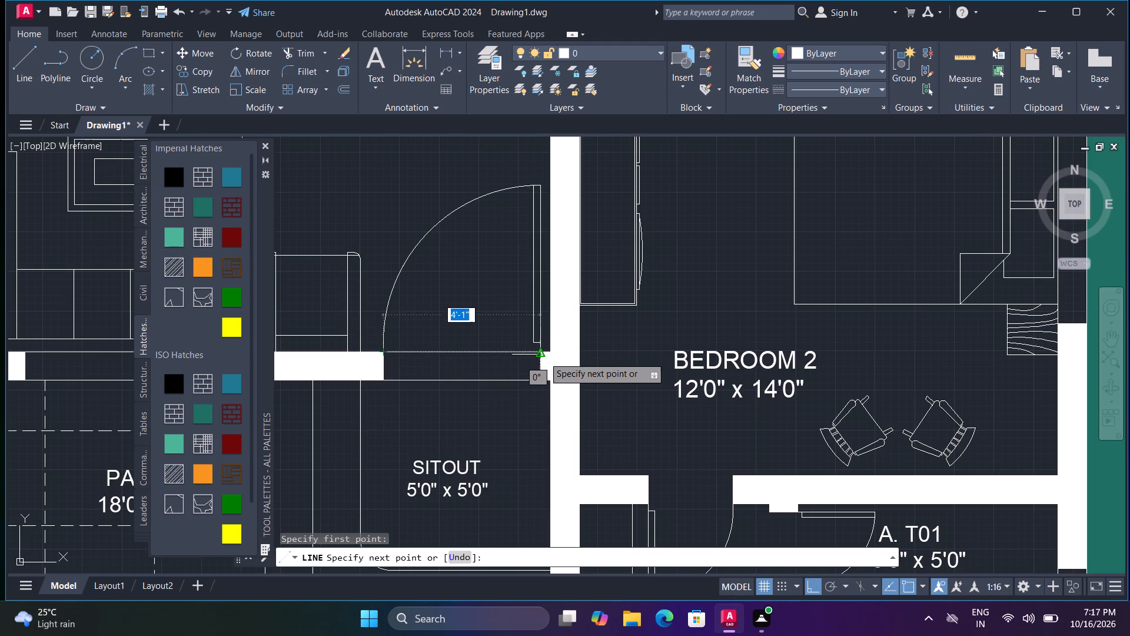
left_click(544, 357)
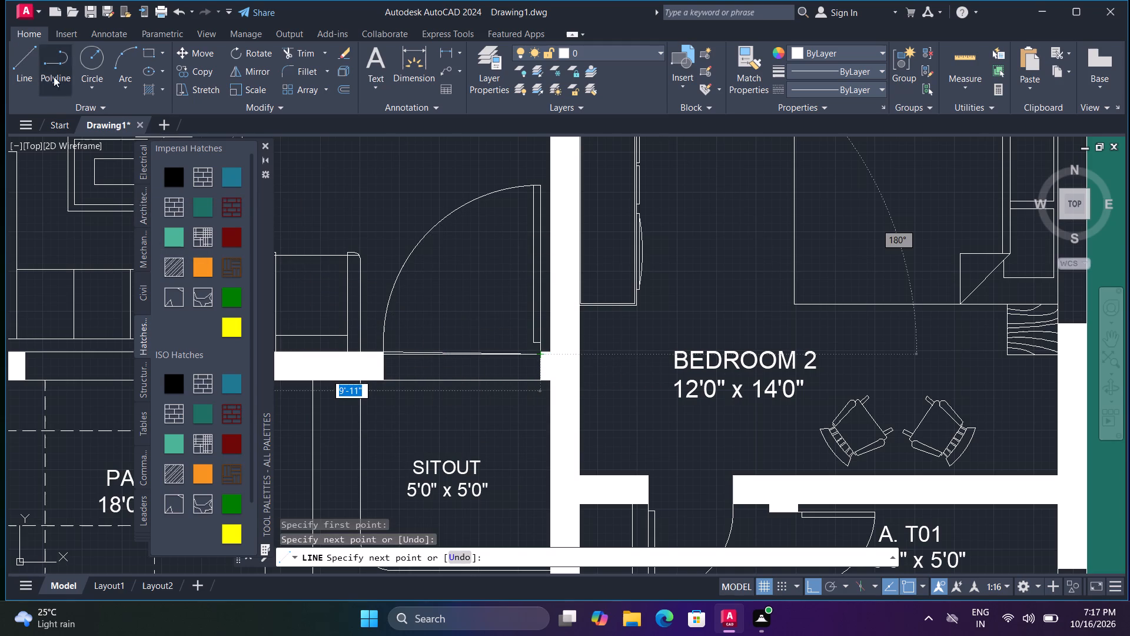
Fill the innermost sitout area with the diagonal-line pattern from the ISO hatches.
left_click(178, 466)
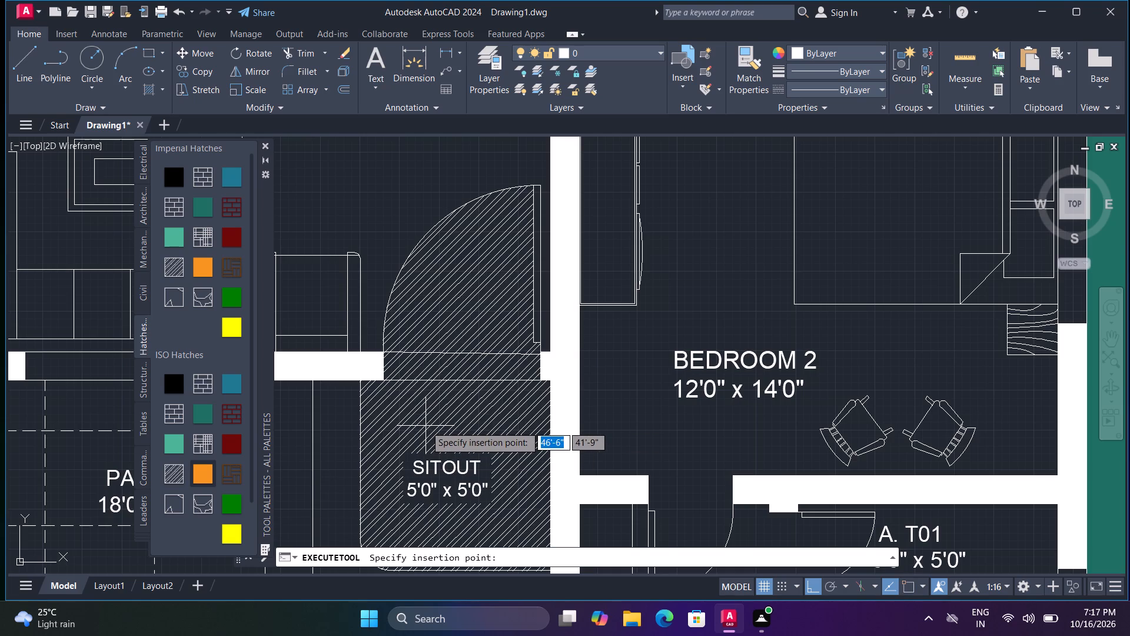
left_click(426, 426)
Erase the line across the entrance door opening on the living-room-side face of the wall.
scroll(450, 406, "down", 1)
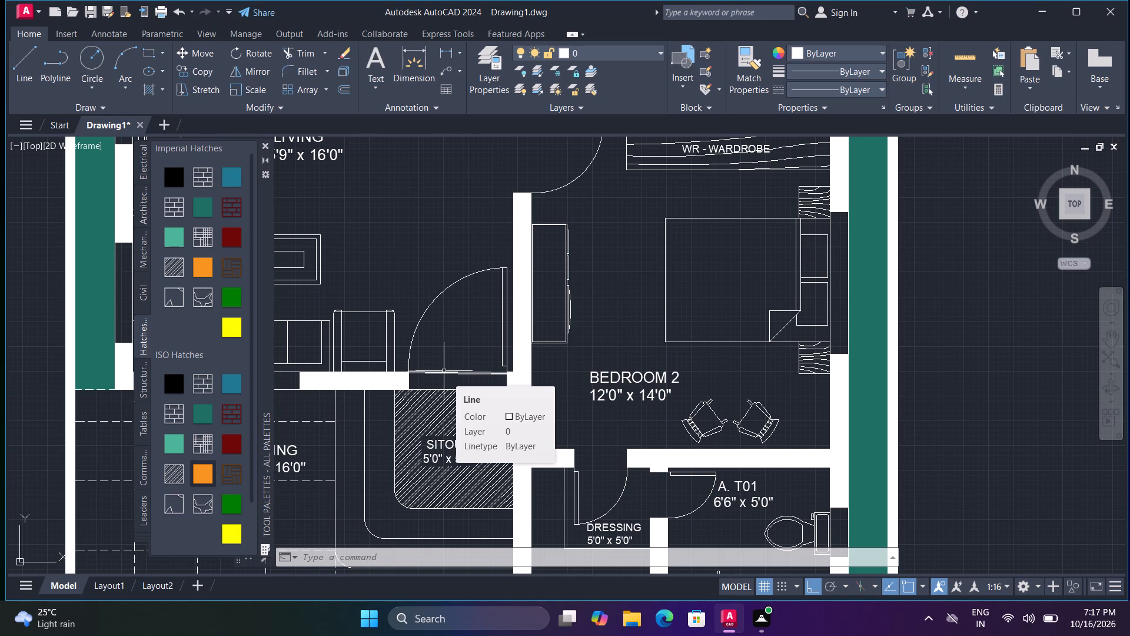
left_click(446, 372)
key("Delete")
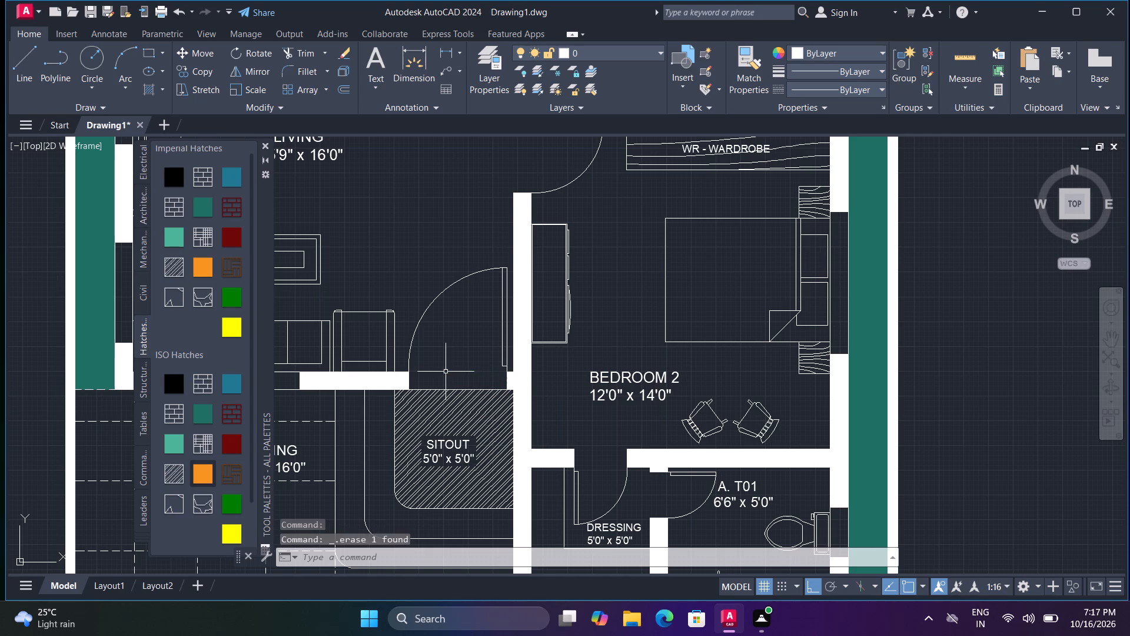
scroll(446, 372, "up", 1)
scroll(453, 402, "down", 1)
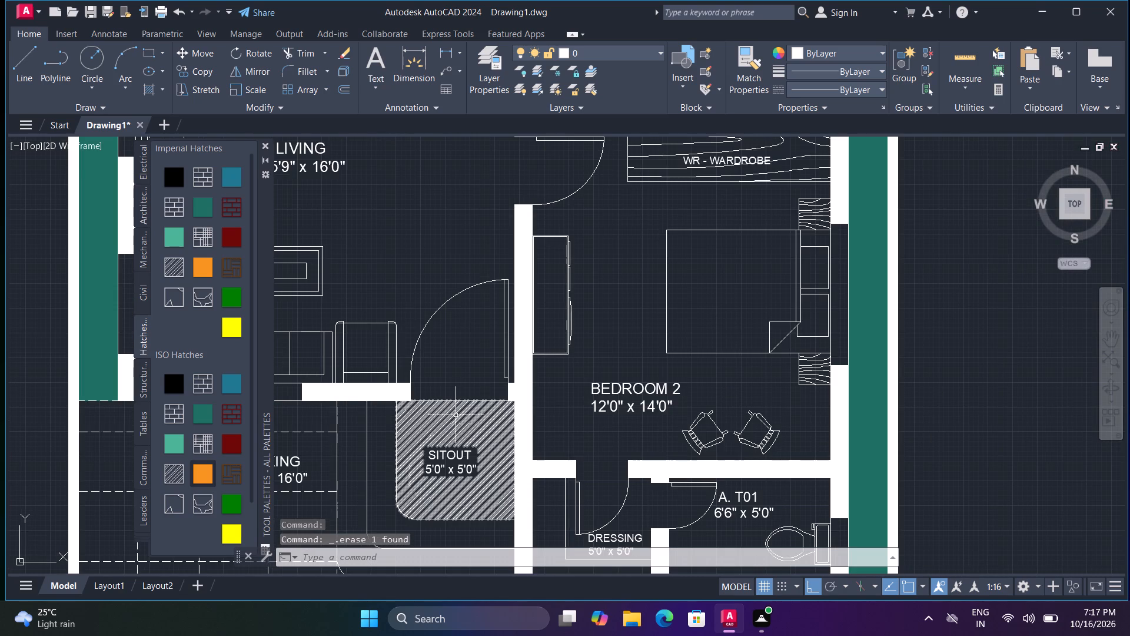
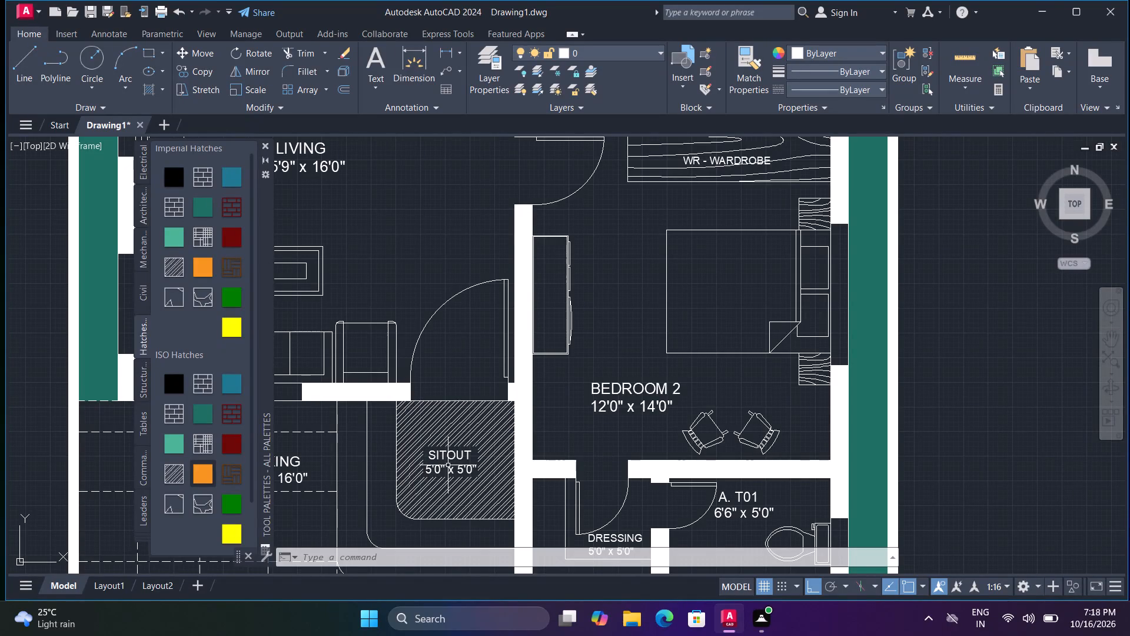
Draw a horizontal line across the utility door opening along the utility-side face of the wall, closing the utility boundary.
scroll(295, 329, "down", 1)
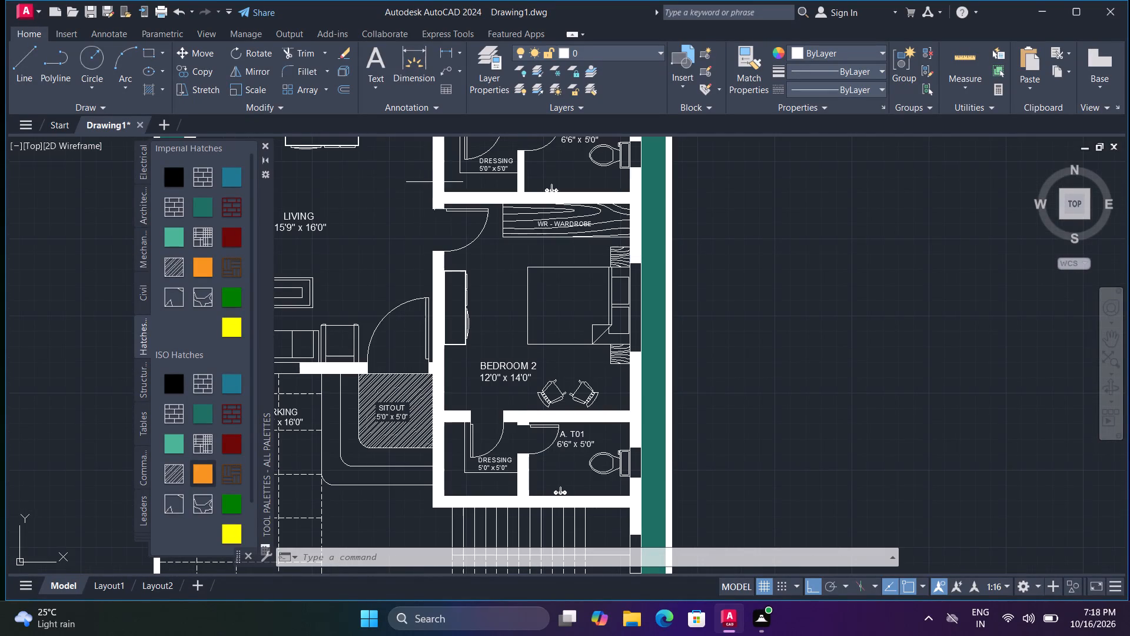
middle_click_drag(424, 211, 731, 635)
middle_click_drag(629, 504, 629, 504)
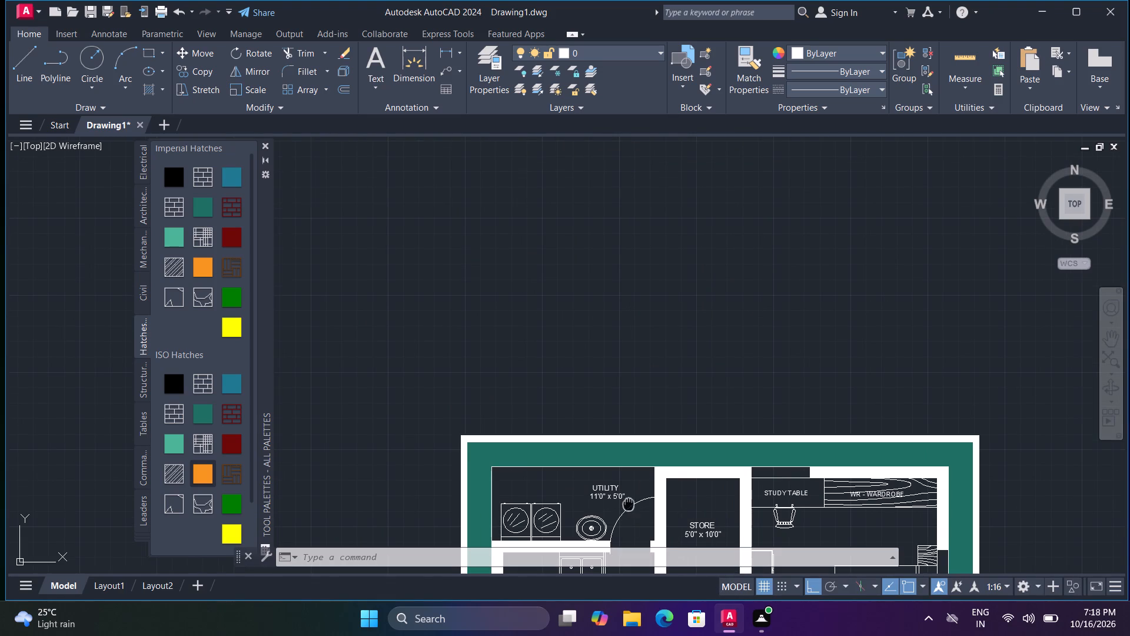
middle_click_drag(629, 504, 557, 447)
scroll(530, 445, "up", 2)
scroll(337, 358, "down", 1)
middle_click_drag(427, 380, 322, 356)
key("l")
key("space")
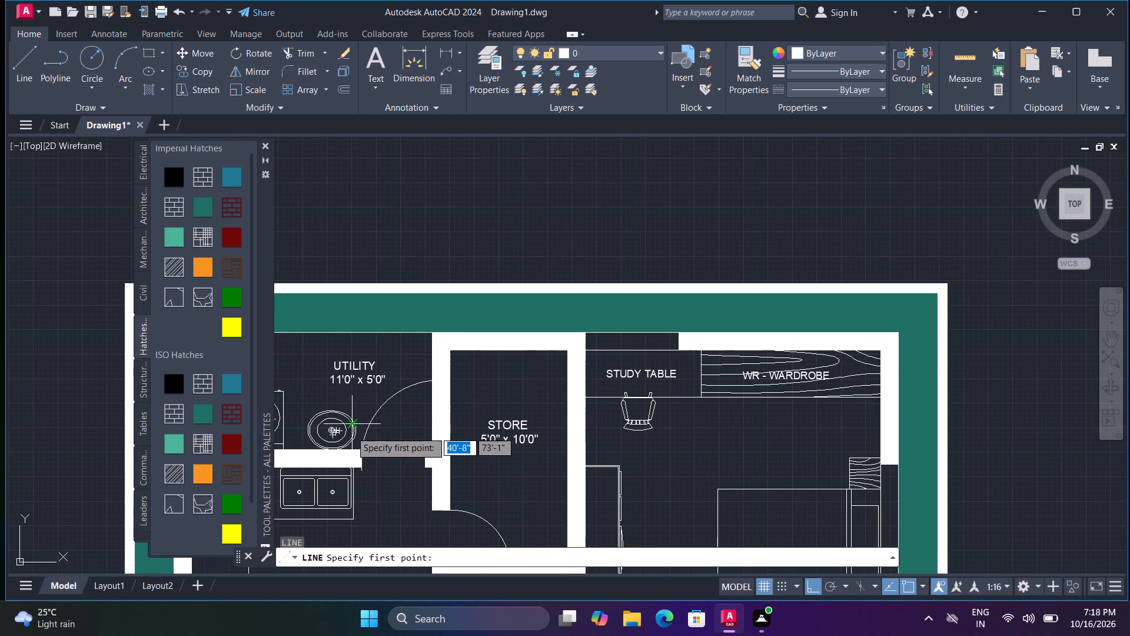
left_click(359, 447)
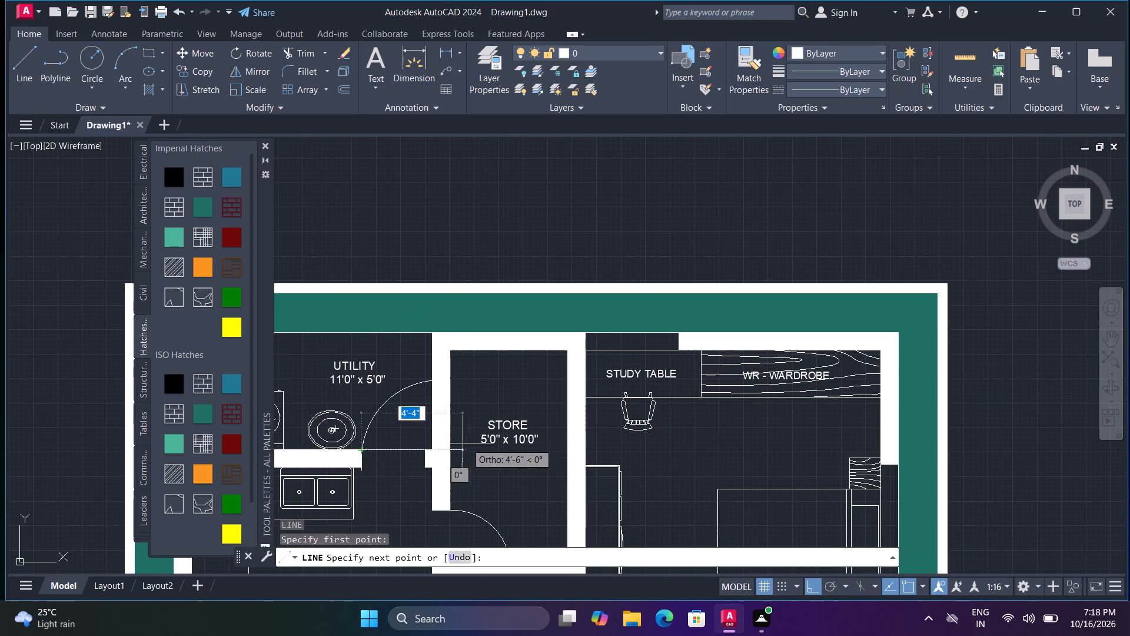
left_click(427, 453)
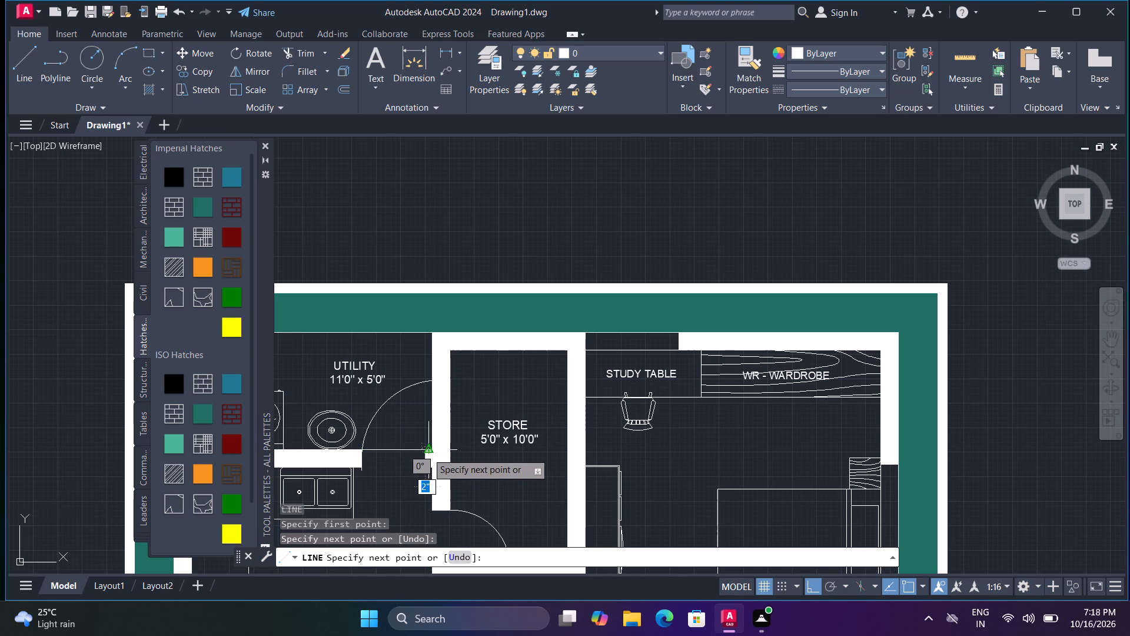
key("Escape")
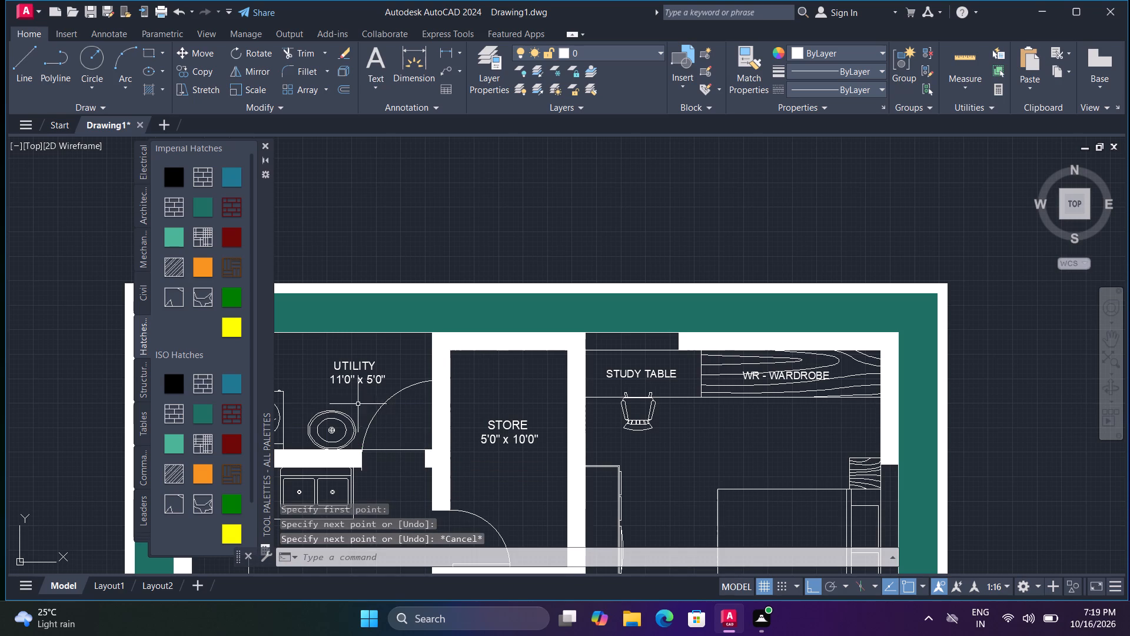
Fill the utility area with the diagonal-line pattern from the ISO hatches.
left_click(165, 473)
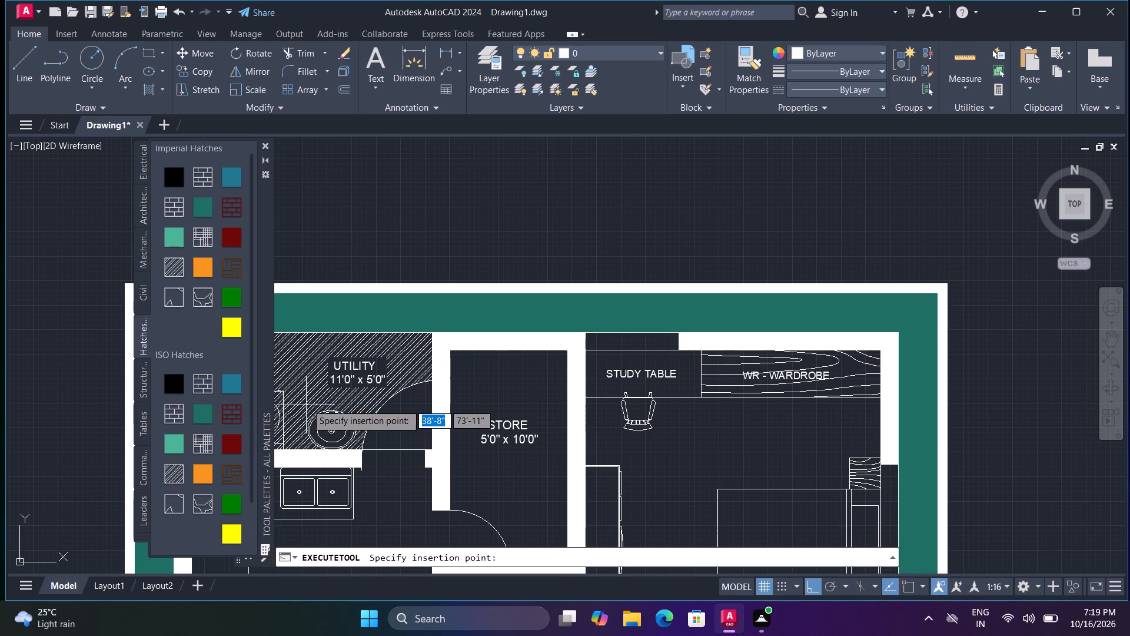
left_click(307, 404)
middle_click_drag(314, 400, 367, 396)
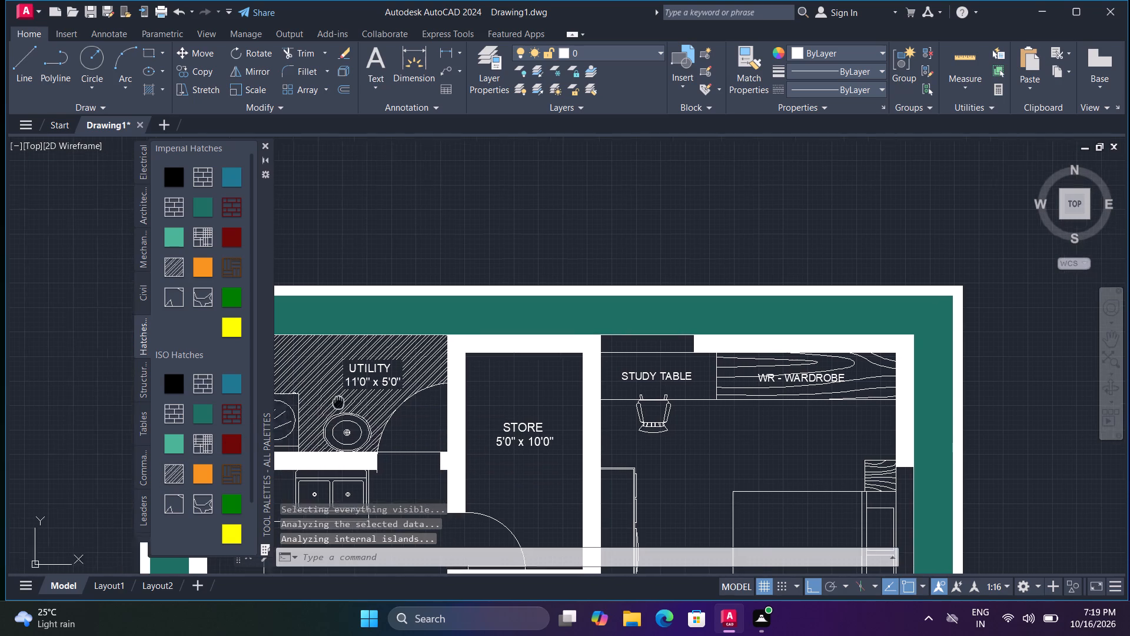
middle_click_drag(367, 396, 448, 375)
key("Escape")
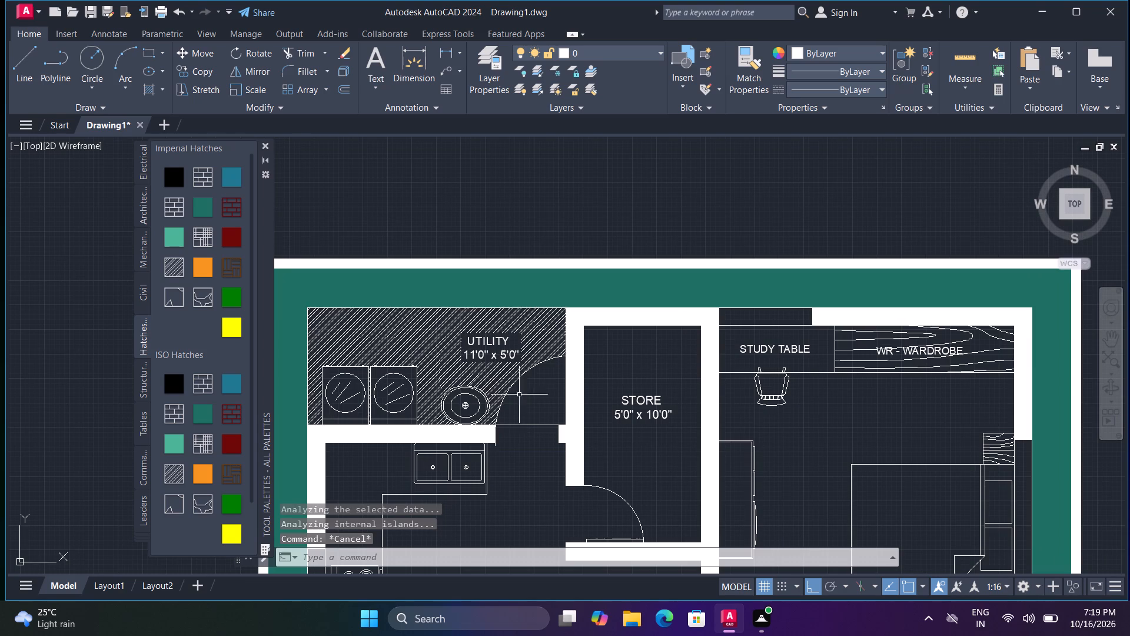
Erase the line across the utility door opening.
left_click(527, 423)
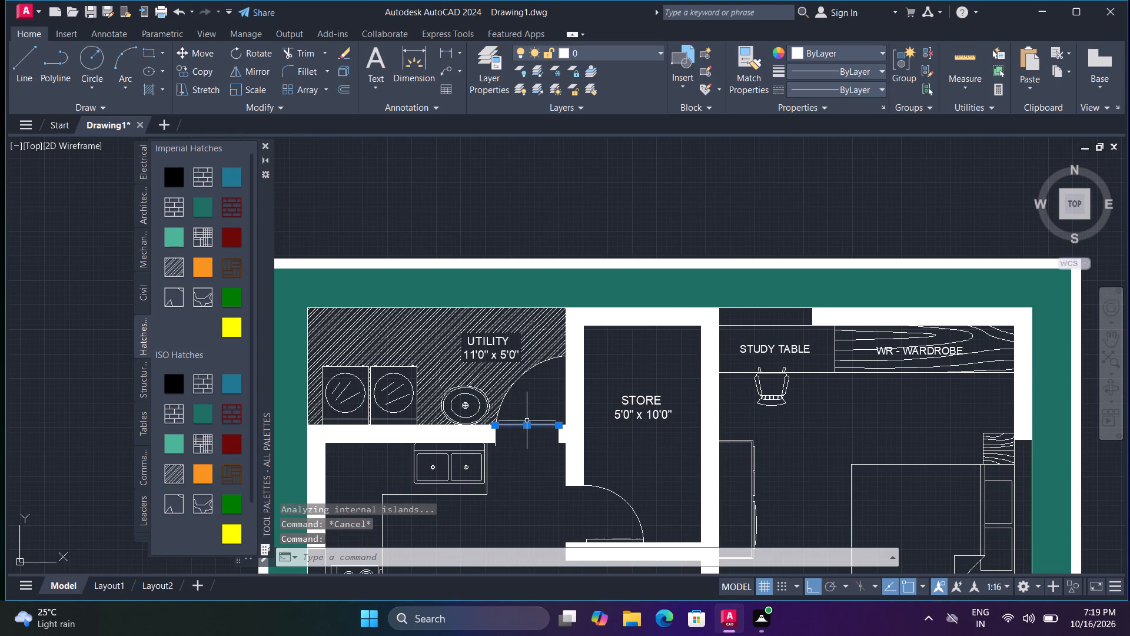
key("Delete")
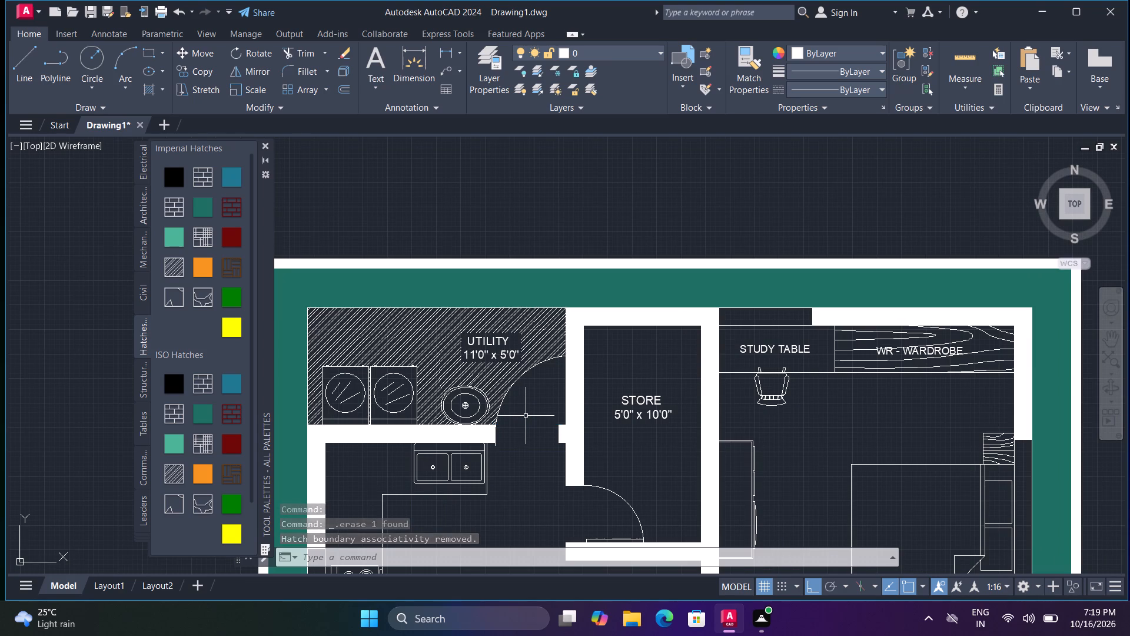
Delete the solid green hatch from the setback strip between the compound wall and the house.
scroll(526, 416, "down", 2)
middle_click_drag(526, 416, 504, 353)
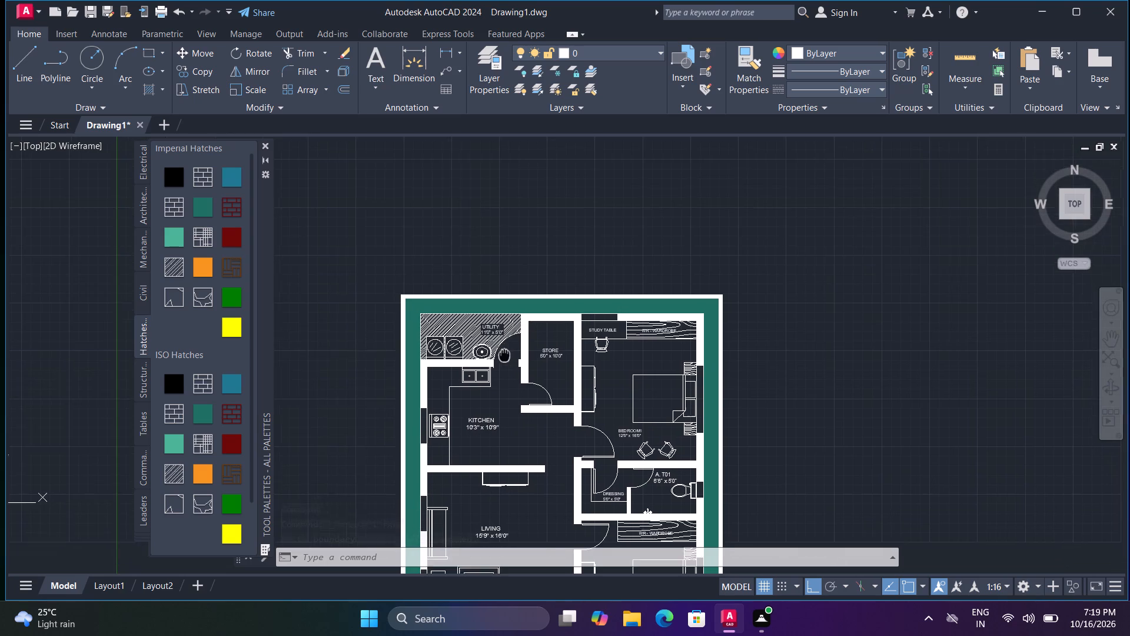
middle_click(502, 336)
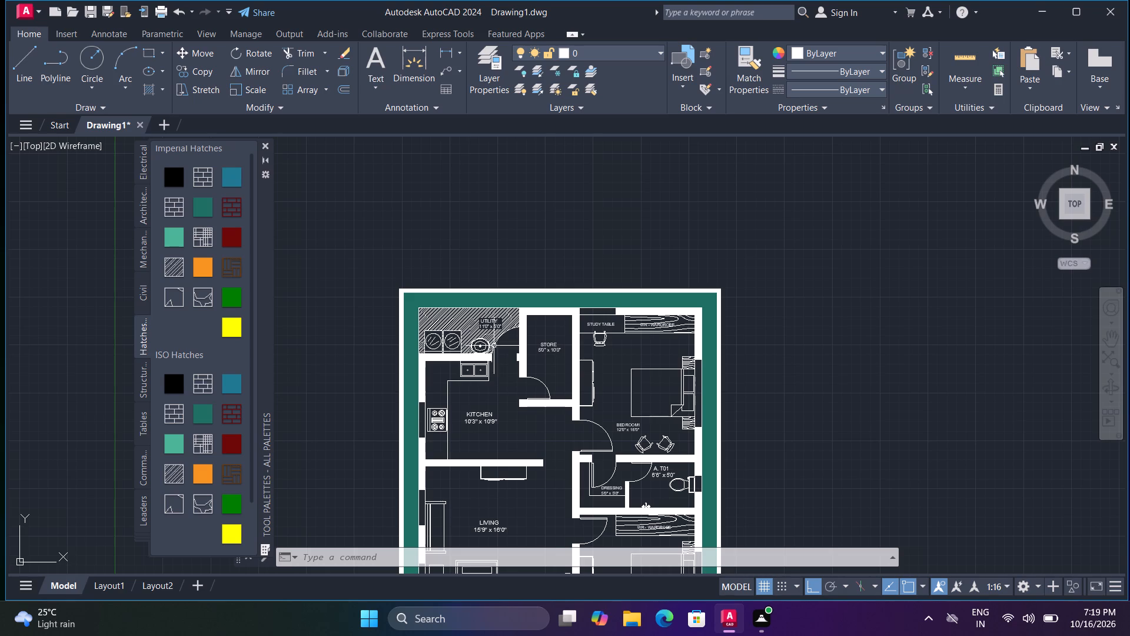
scroll(484, 322, "up", 1)
left_click(506, 288)
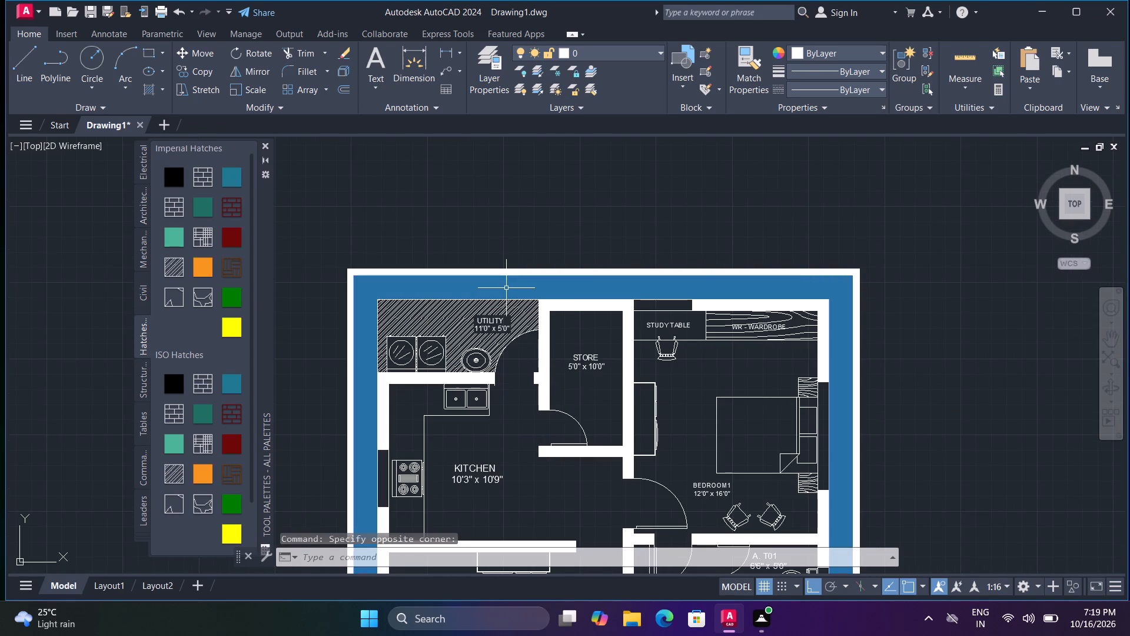
key("Delete")
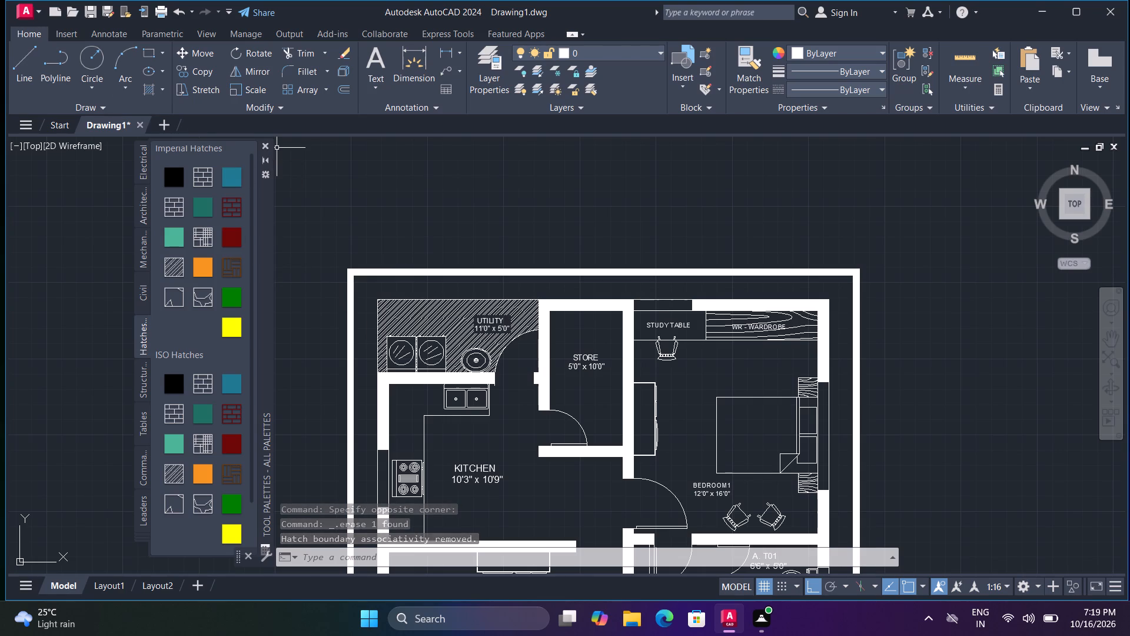
With Ortho off, copy the STUDY TABLE label into the setback strip above the store and into the one beside bedroom 1.
left_click(664, 328)
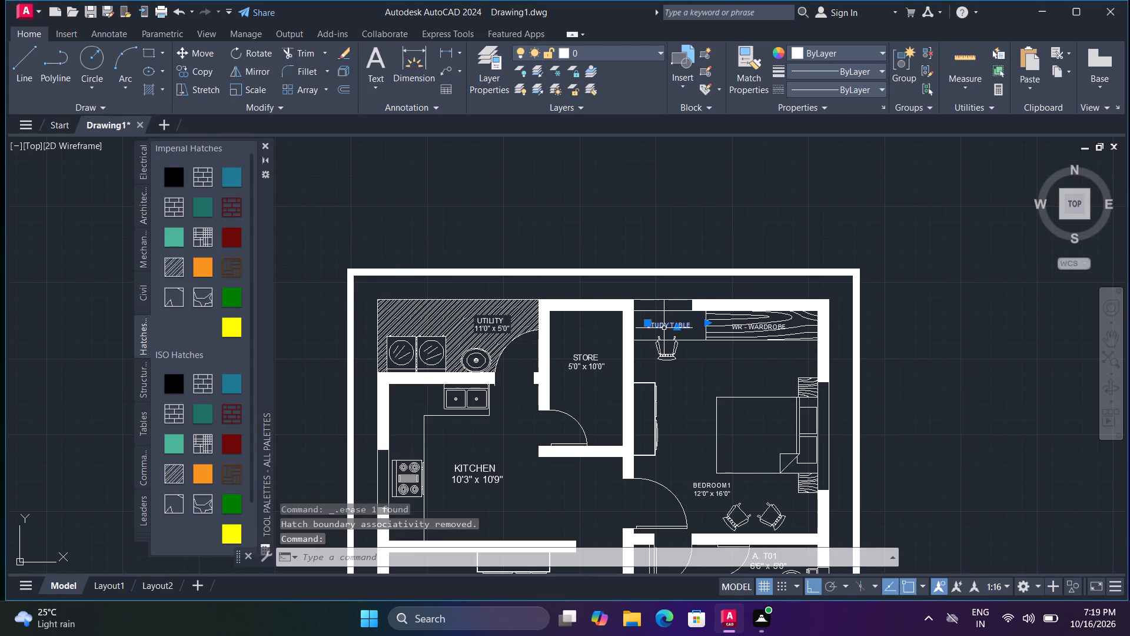
key("c")
key("o")
key("space")
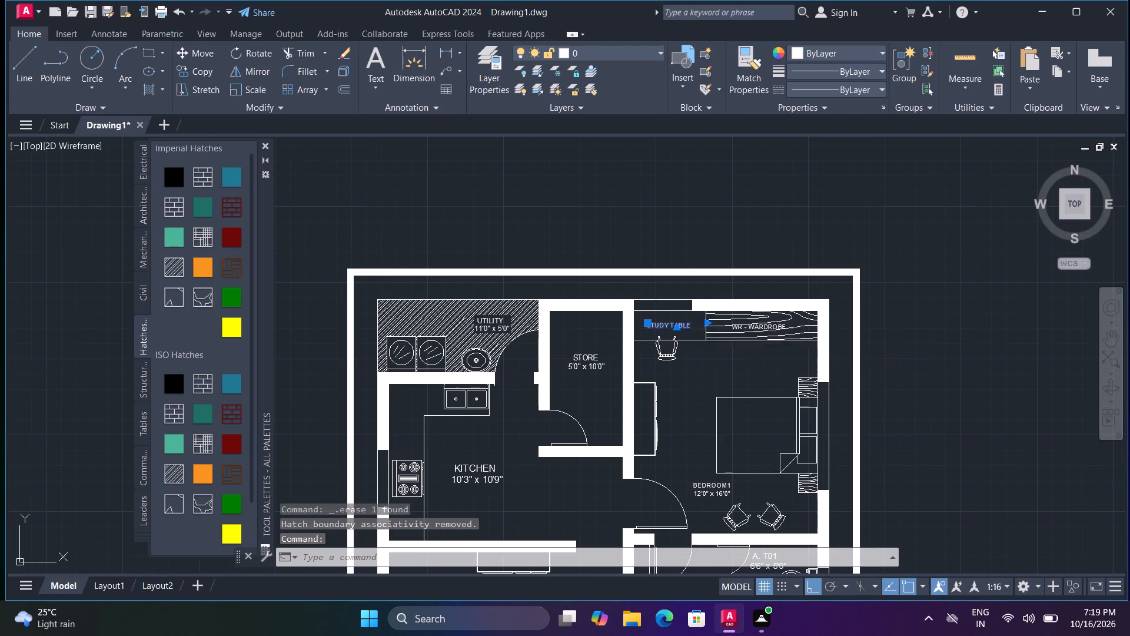
left_click(664, 328)
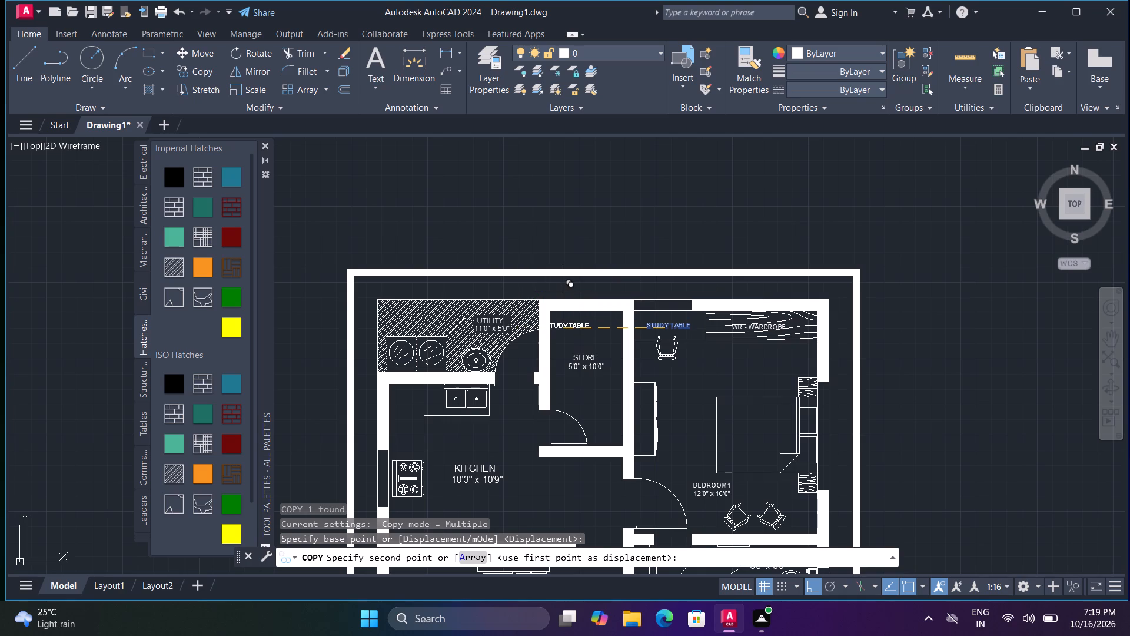
key("F8")
left_click(563, 291)
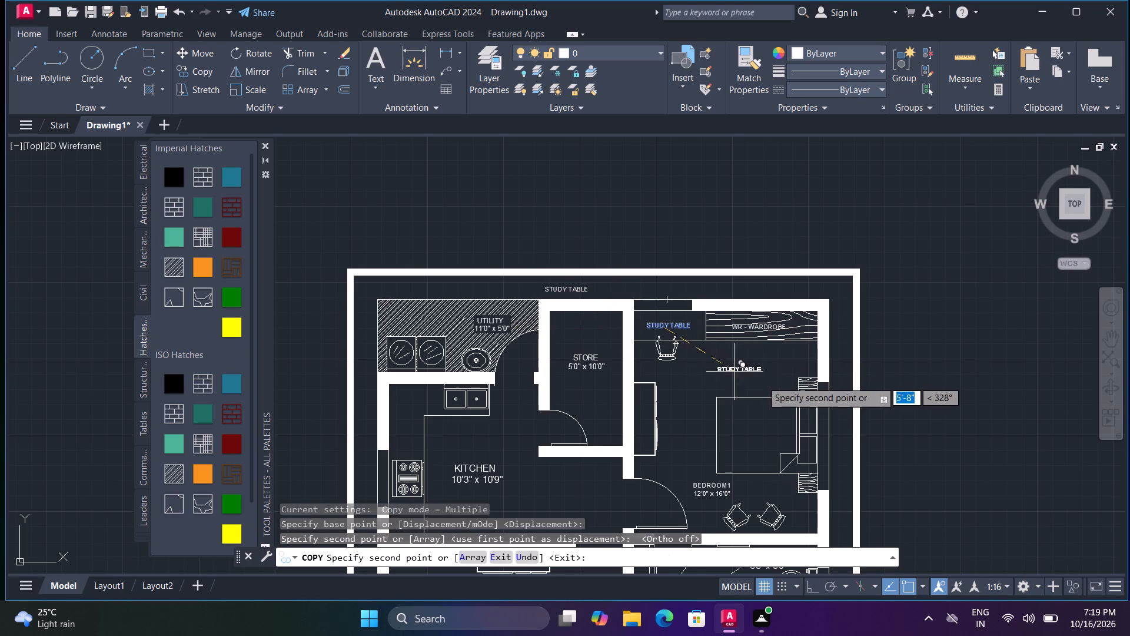
middle_click_drag(758, 383, 684, 319)
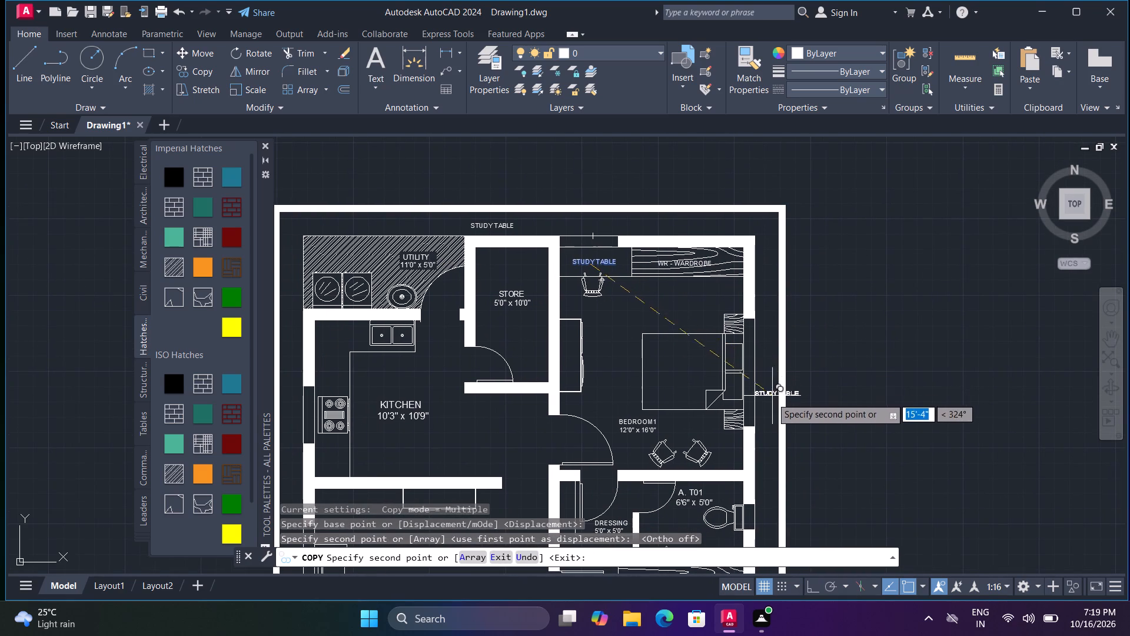
left_click(765, 406)
key("Escape")
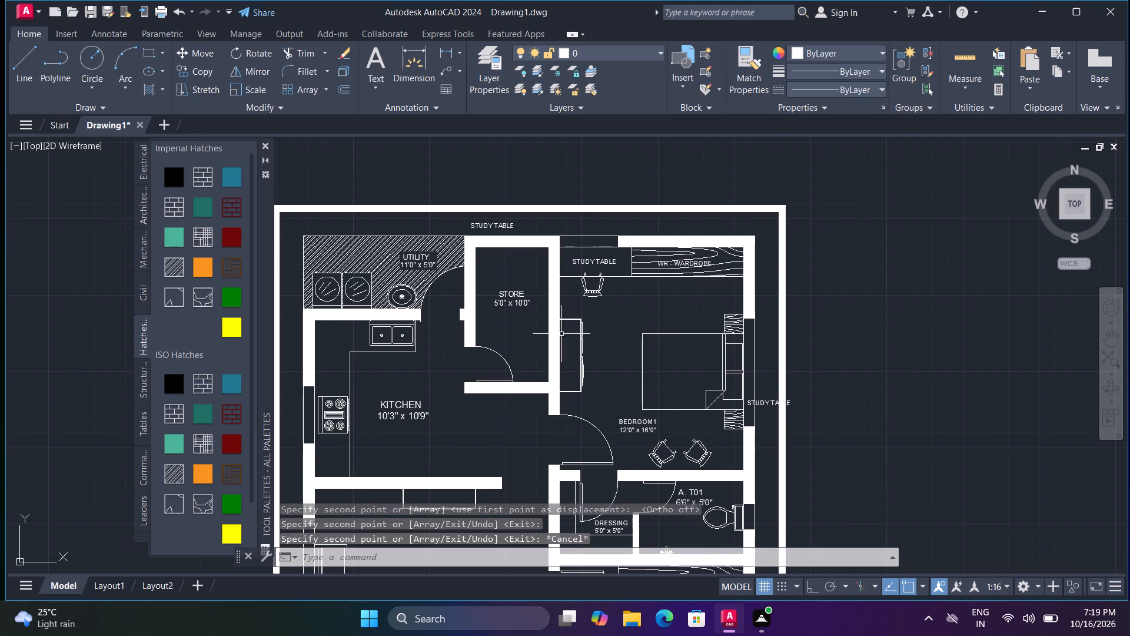
Change the copied label above the store to read 2' SETBACK.
left_click(488, 227)
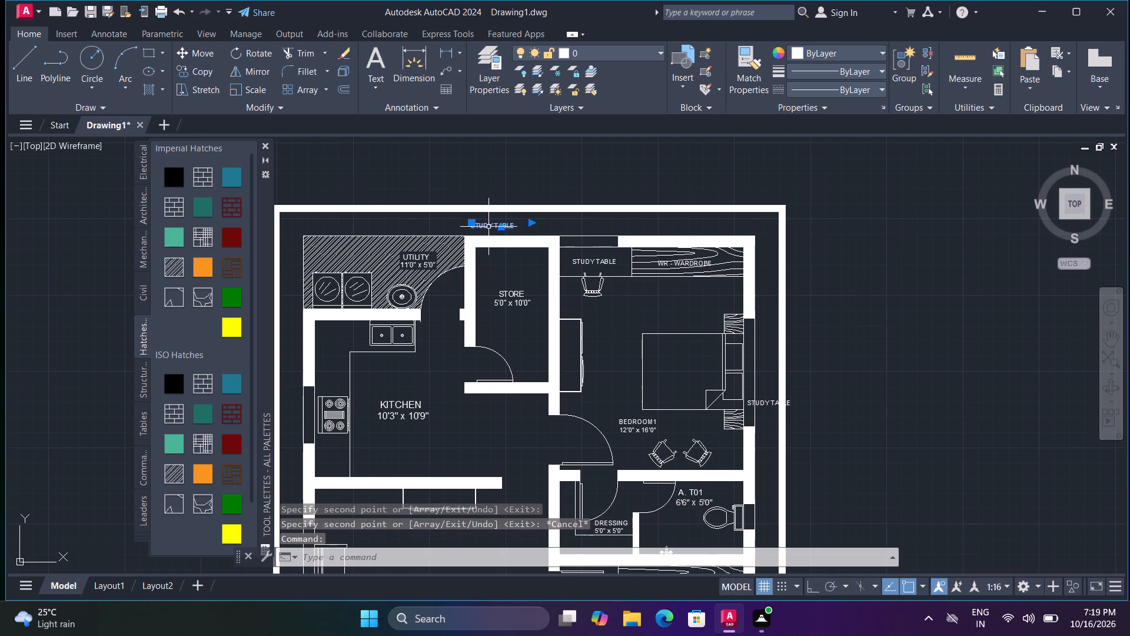
double_click(488, 227)
key("ctrl+a")
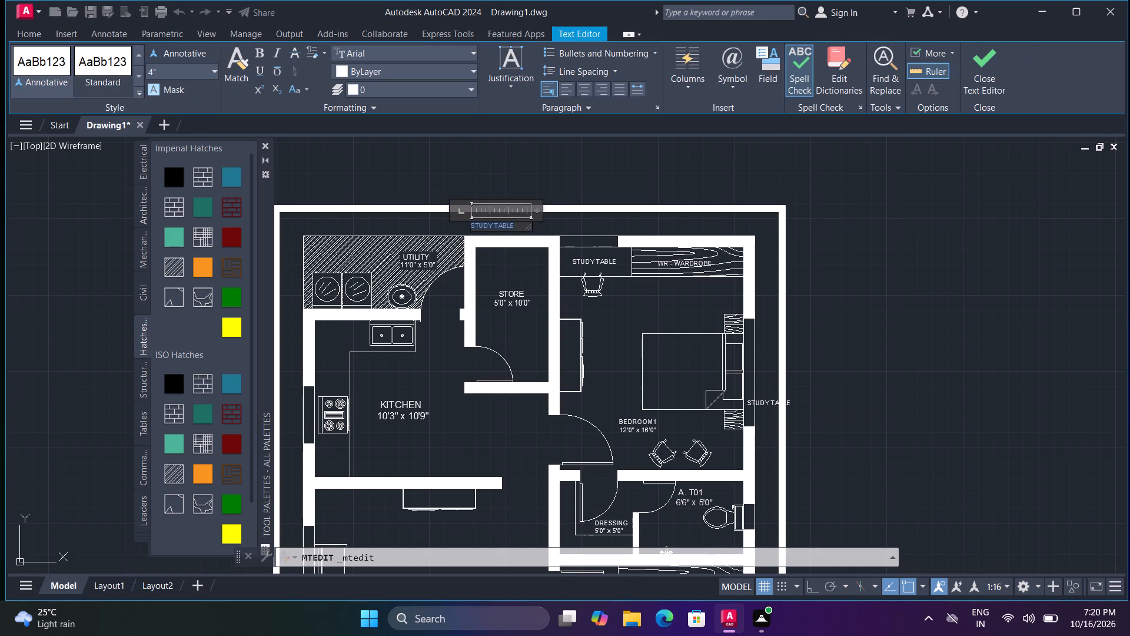
scroll(488, 227, "up", 2)
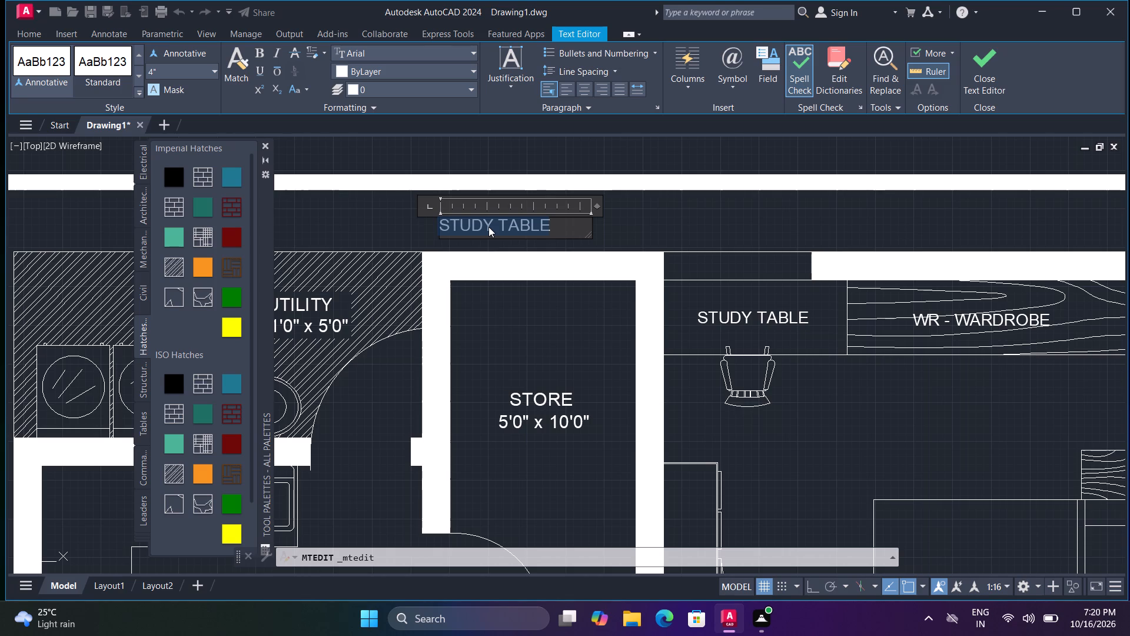
key("2")
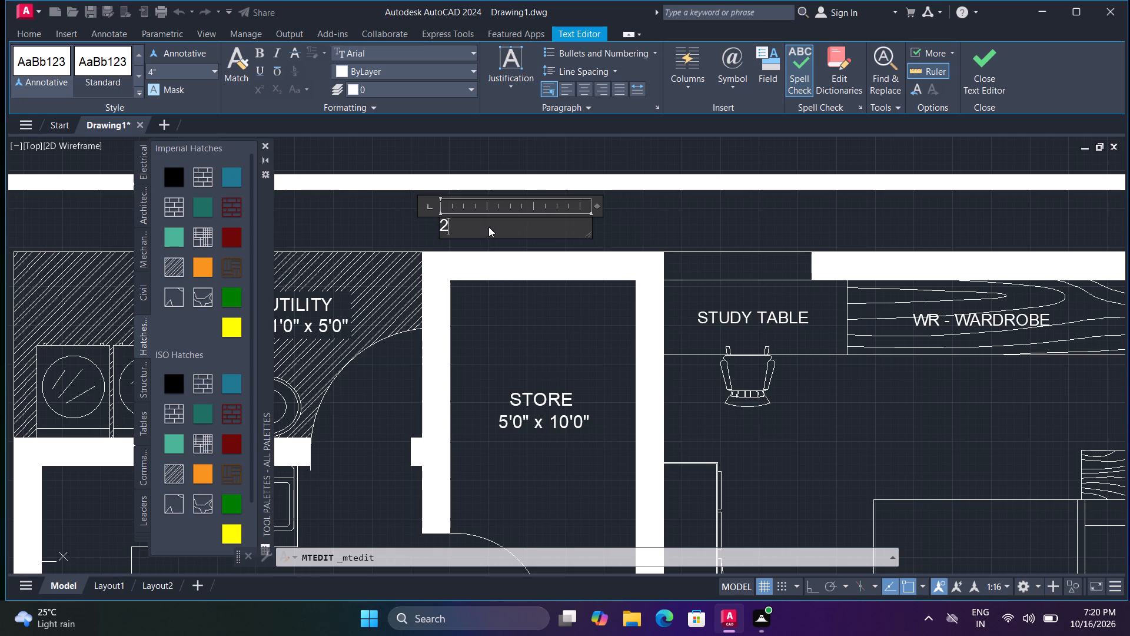
key("shift+quotedbl")
key("BackSpace")
type("'")
key("space")
type("SETBACK")
left_click(610, 213)
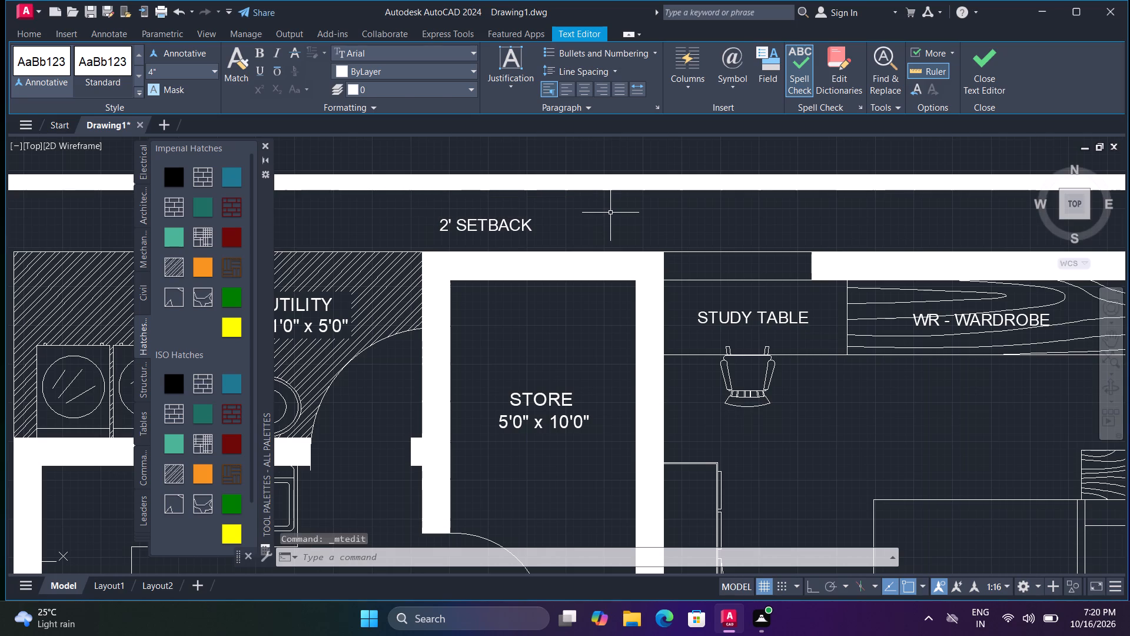
Scale the 2' SETBACK label up slightly so it fills more of the setback strip above the store.
scroll(606, 246, "down", 1)
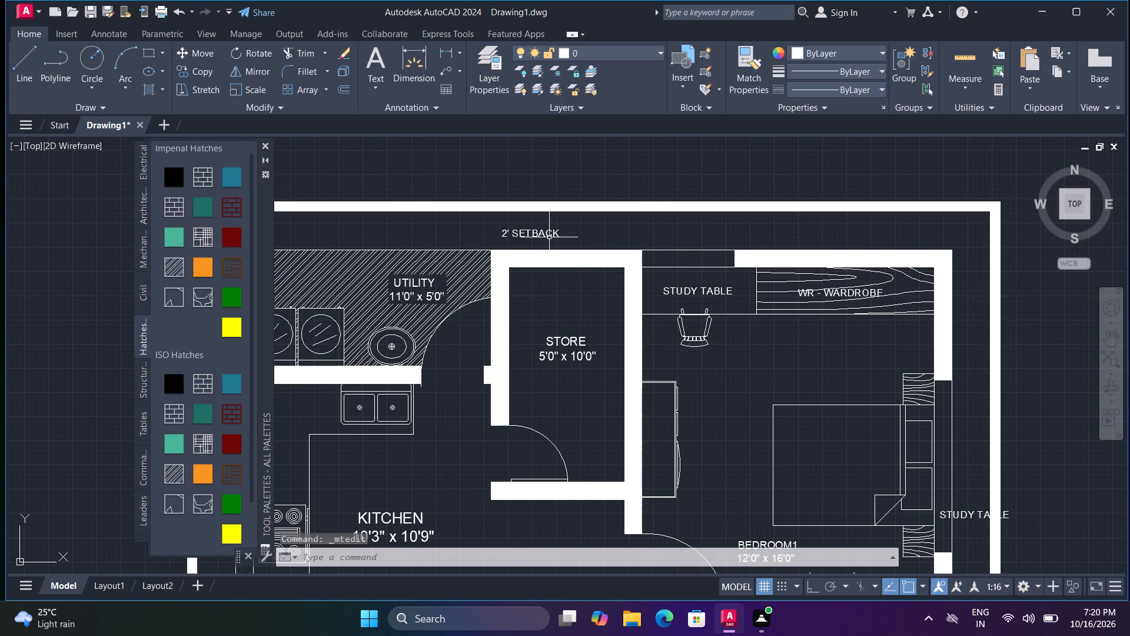
left_click(541, 231)
type("SC")
key("space")
left_click(541, 231)
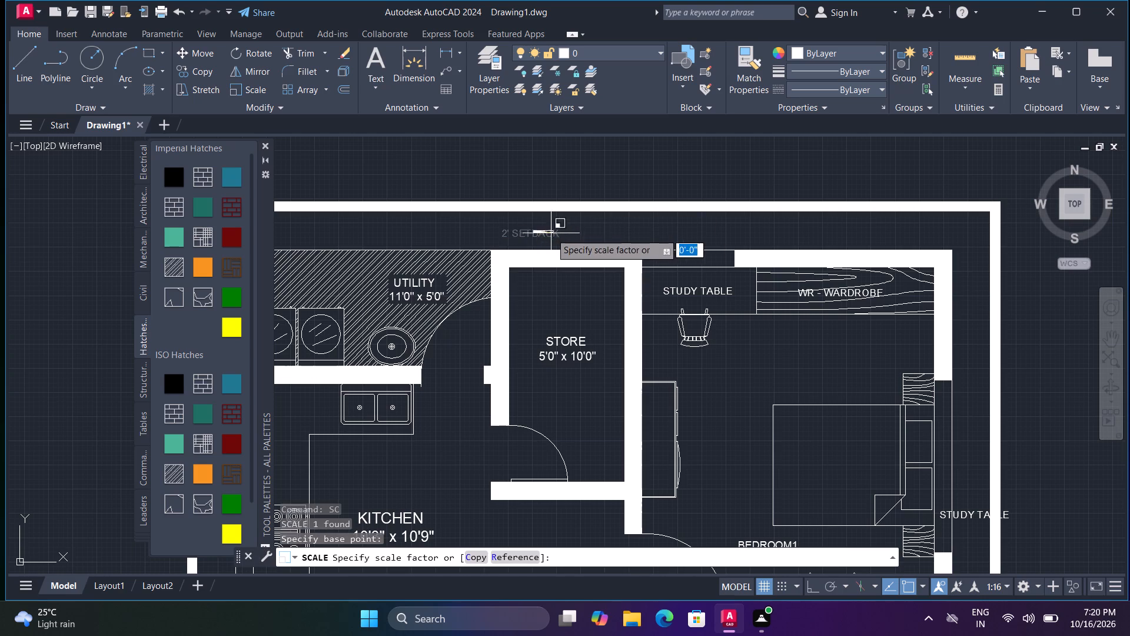
left_click(599, 240)
Move the 2' SETBACK label about 1' along the strip toward the bedroom 1 side.
key("m")
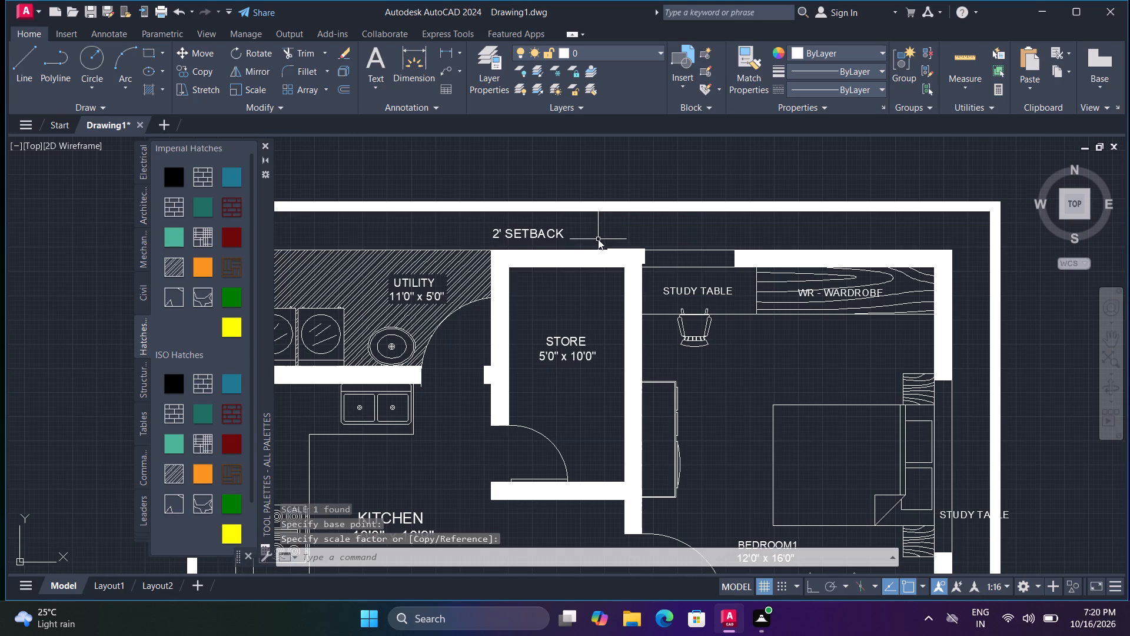
key("space")
left_click(558, 234)
key("space")
left_click(527, 237)
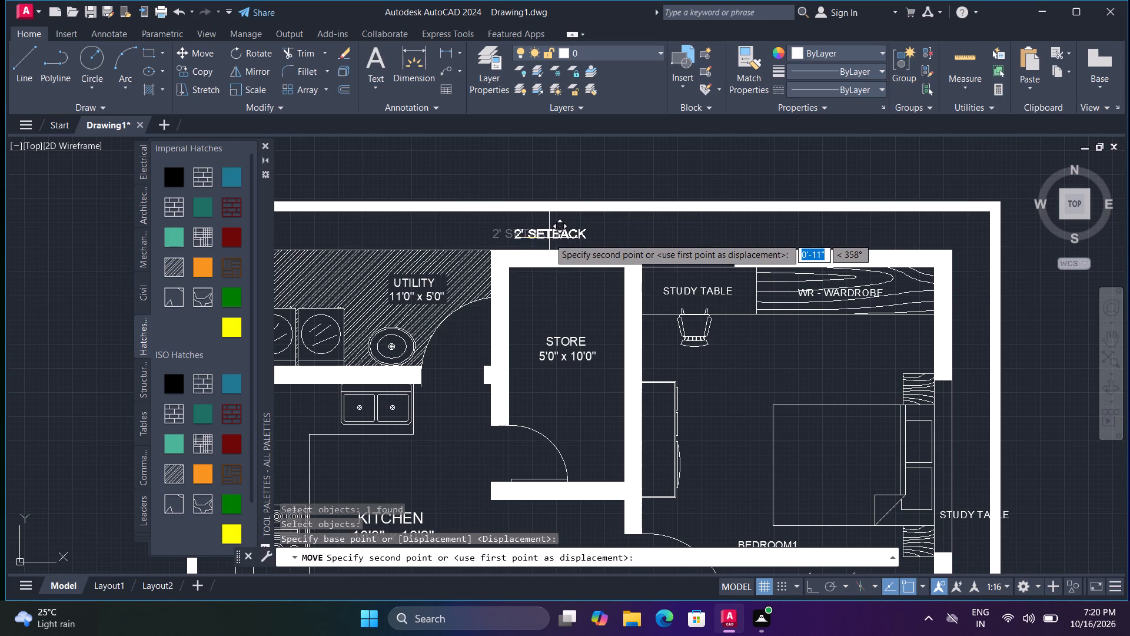
left_click(554, 233)
Change the copied STUDY TABLE label in the setback strip beside bedroom 1 to read 2' SETBACK.
scroll(574, 238, "down", 2)
middle_click_drag(628, 279, 541, 240)
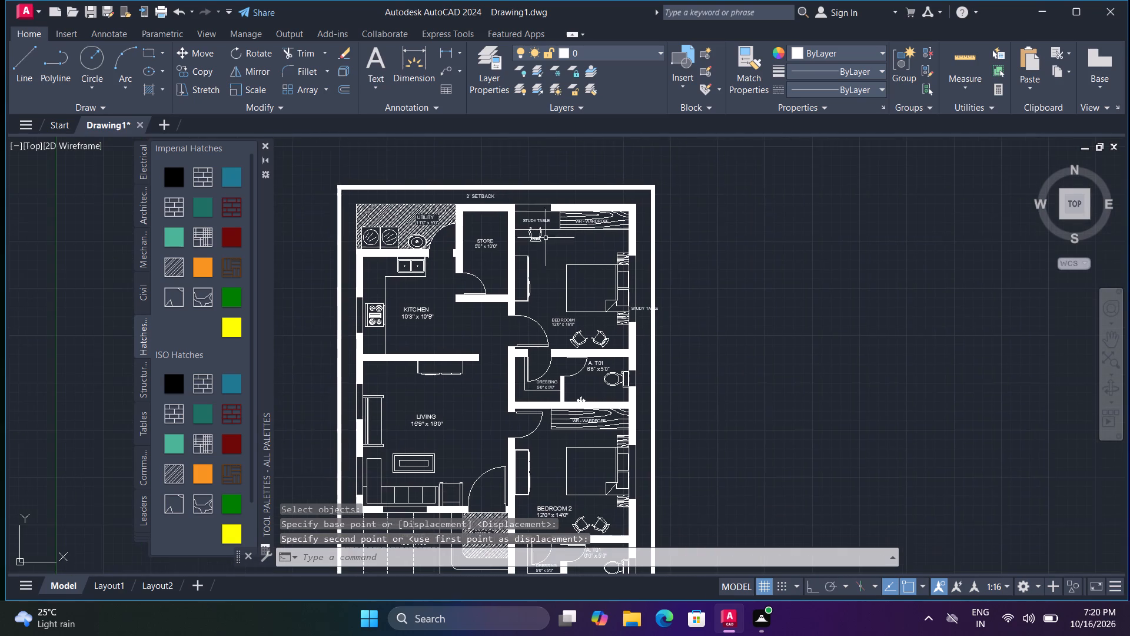
scroll(692, 306, "up", 2)
double_click(567, 316)
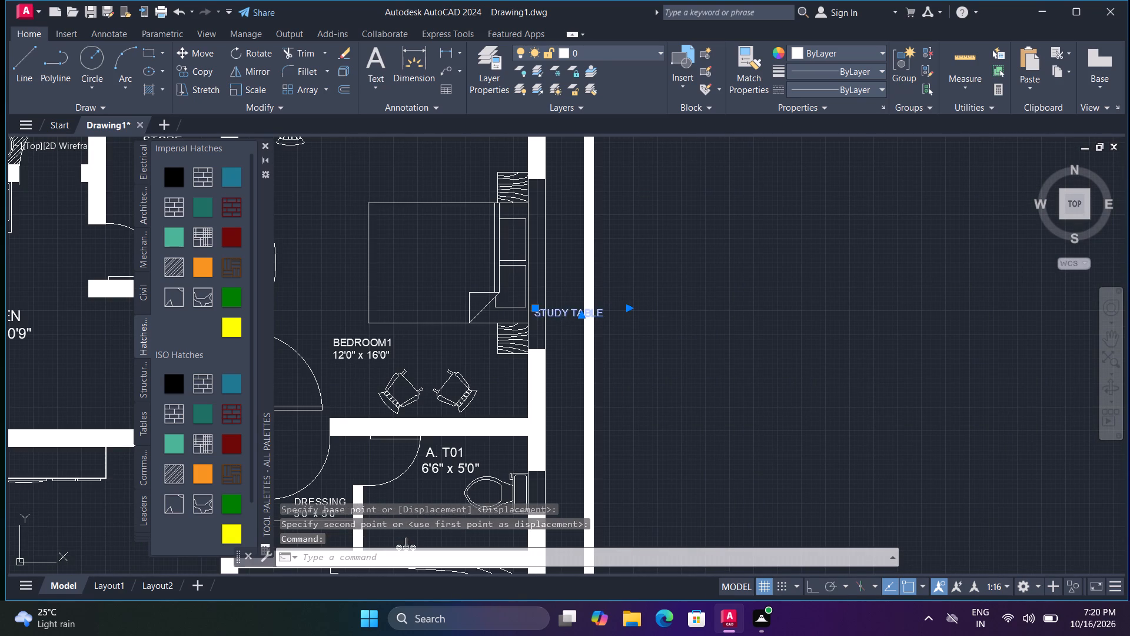
key("ctrl+a")
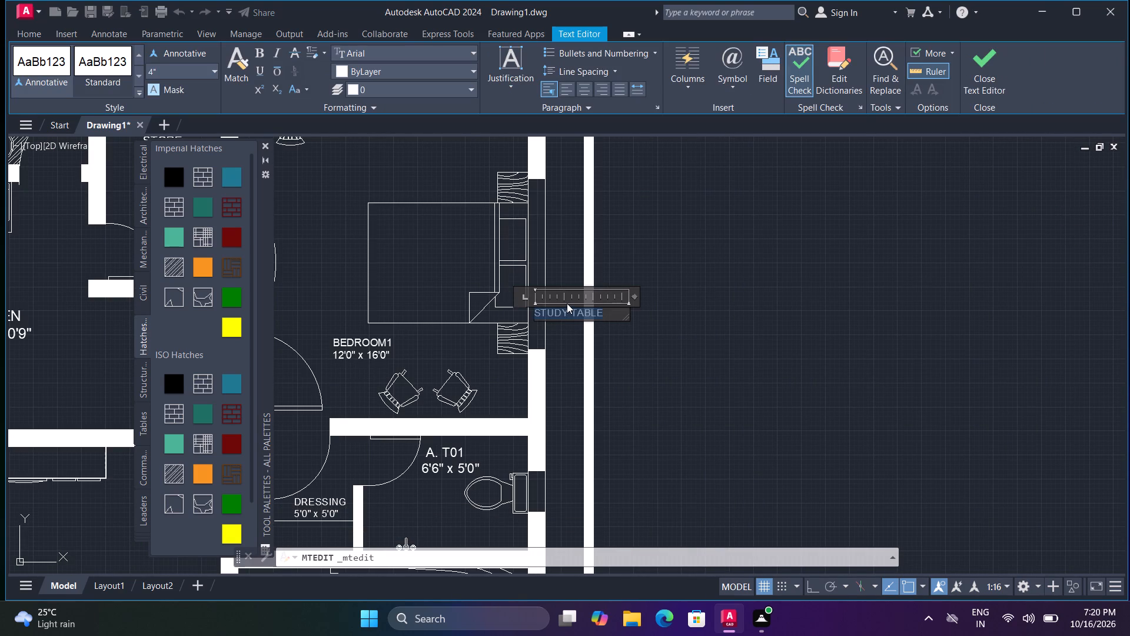
type("2' SETBACK")
key("space")
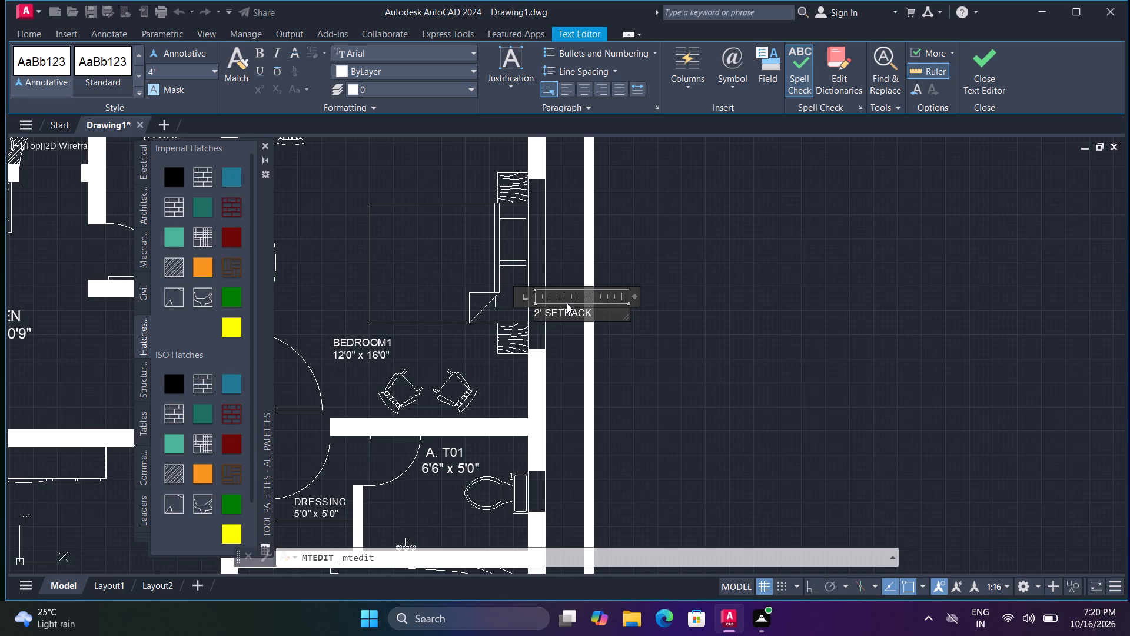
left_click(614, 342)
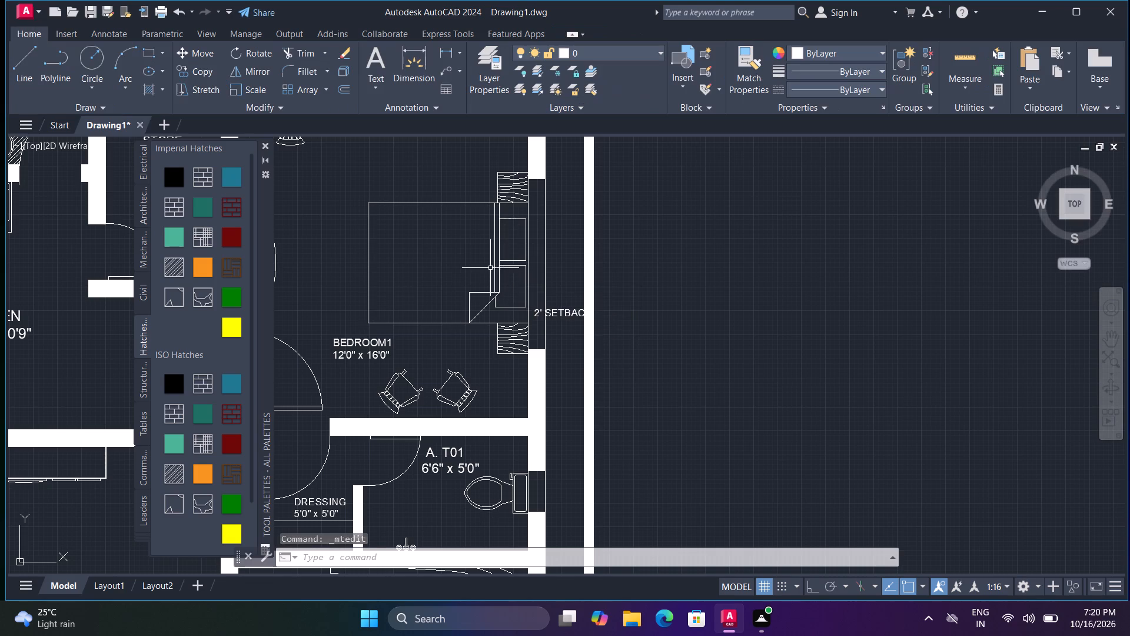
Rotate the 2' SETBACK label beside bedroom 1 by 270° so it runs along the setback strip.
left_click(577, 310)
type("RO")
key("space")
left_click(572, 310)
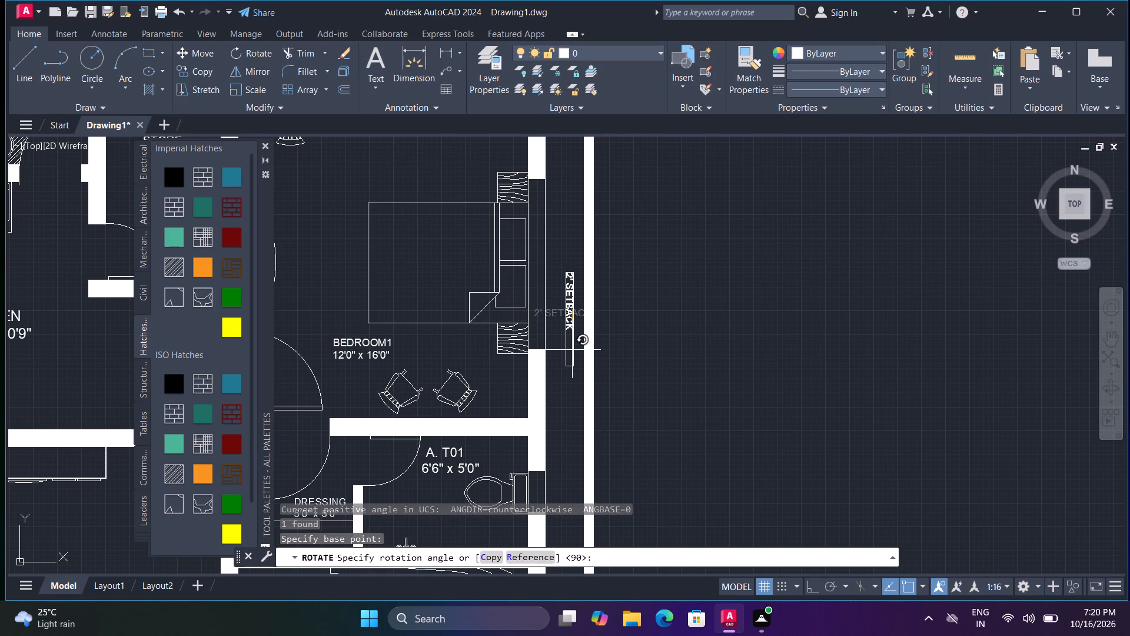
left_click(572, 350)
Move the rotated 2' SETBACK label about 8' along the strip, centring it beside the A. T01 toilet between the bedrooms.
left_click(568, 325)
type("M")
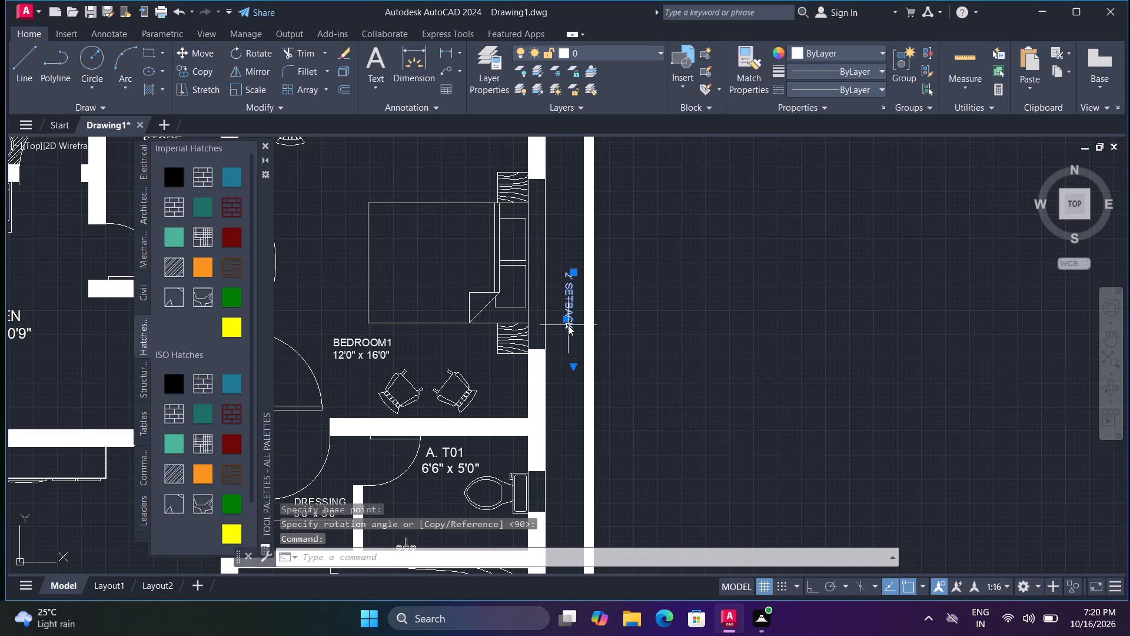
key("space")
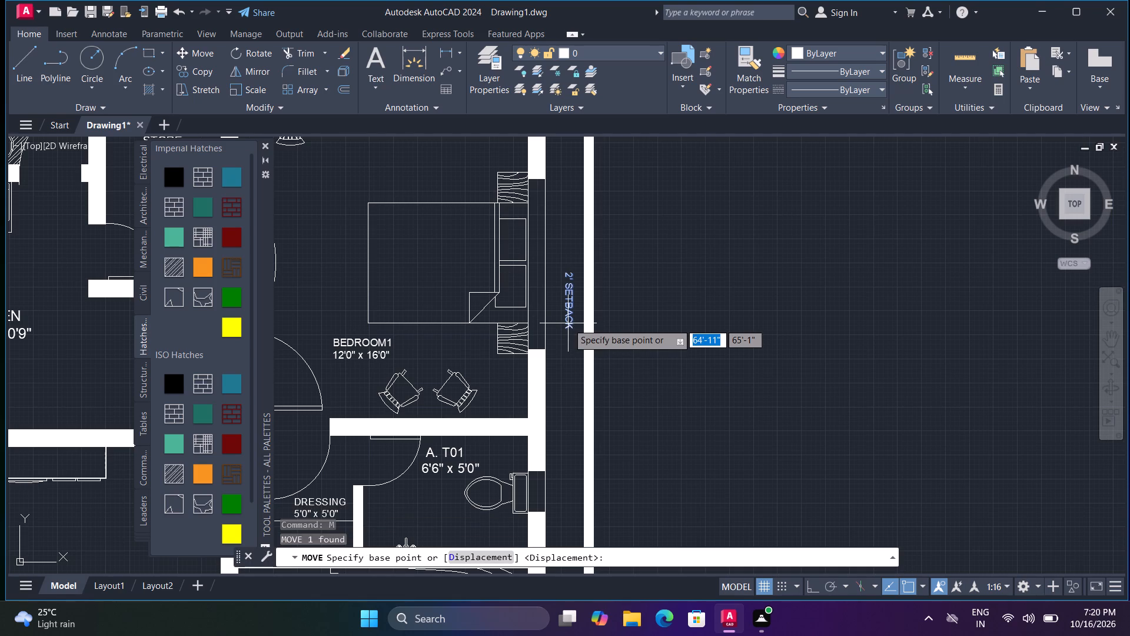
left_click_drag(572, 321, 572, 329)
middle_click_drag(573, 496, 530, 350)
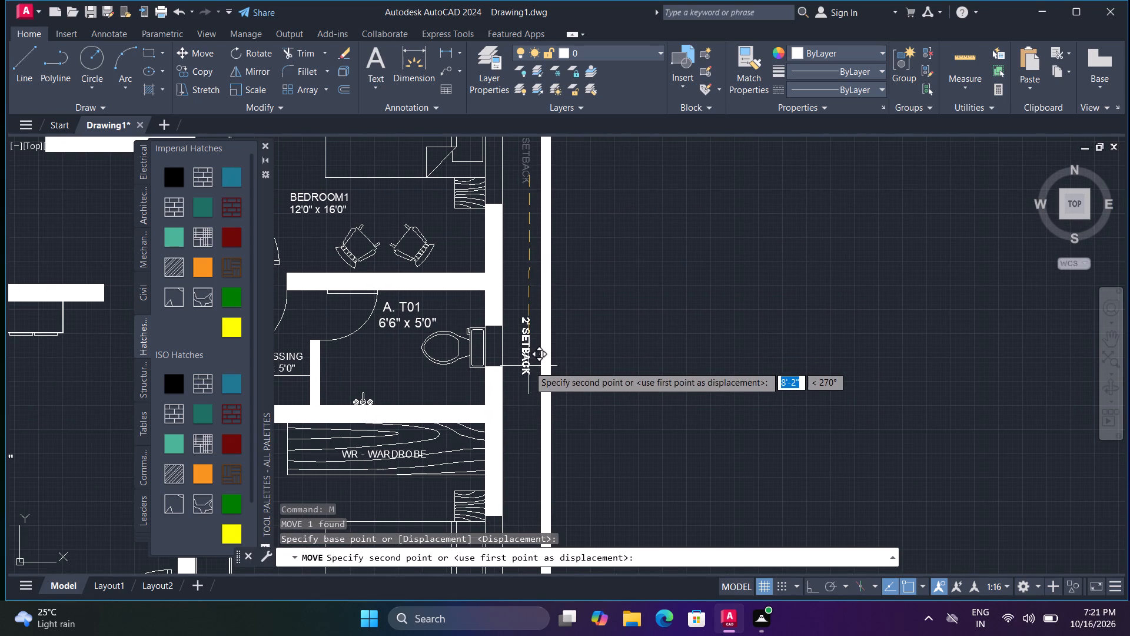
left_click(523, 369)
Scale up the 2' SETBACK label beside A. T01, then refine its size so it fits within the strip width.
type("SC")
key("space")
left_click(526, 364)
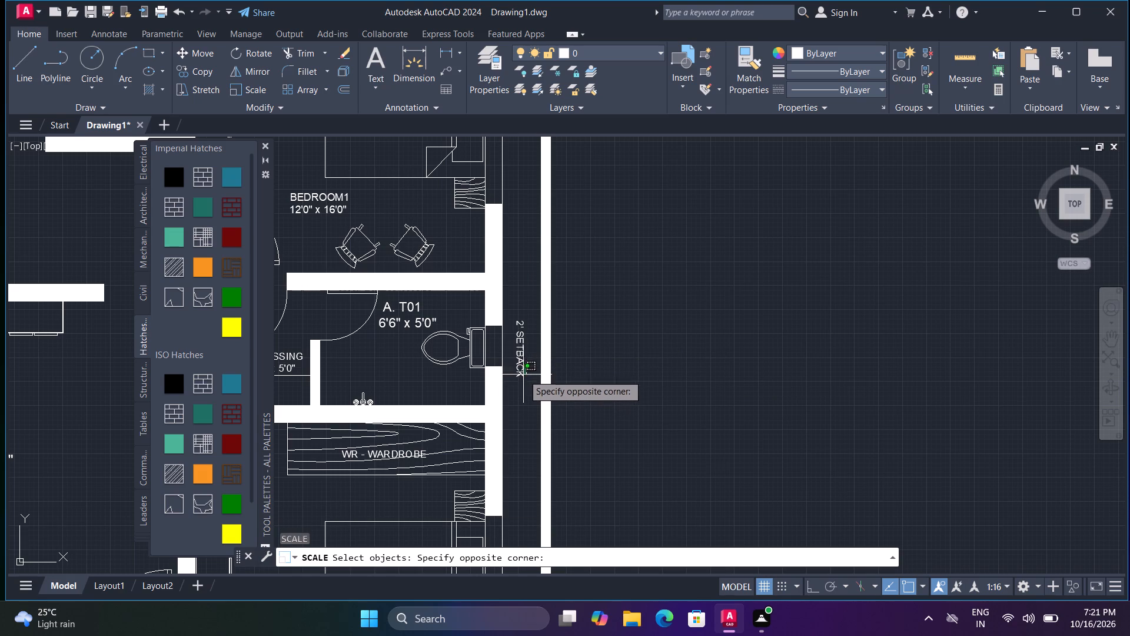
left_click(519, 369)
key("space")
left_click_drag(519, 369, 522, 374)
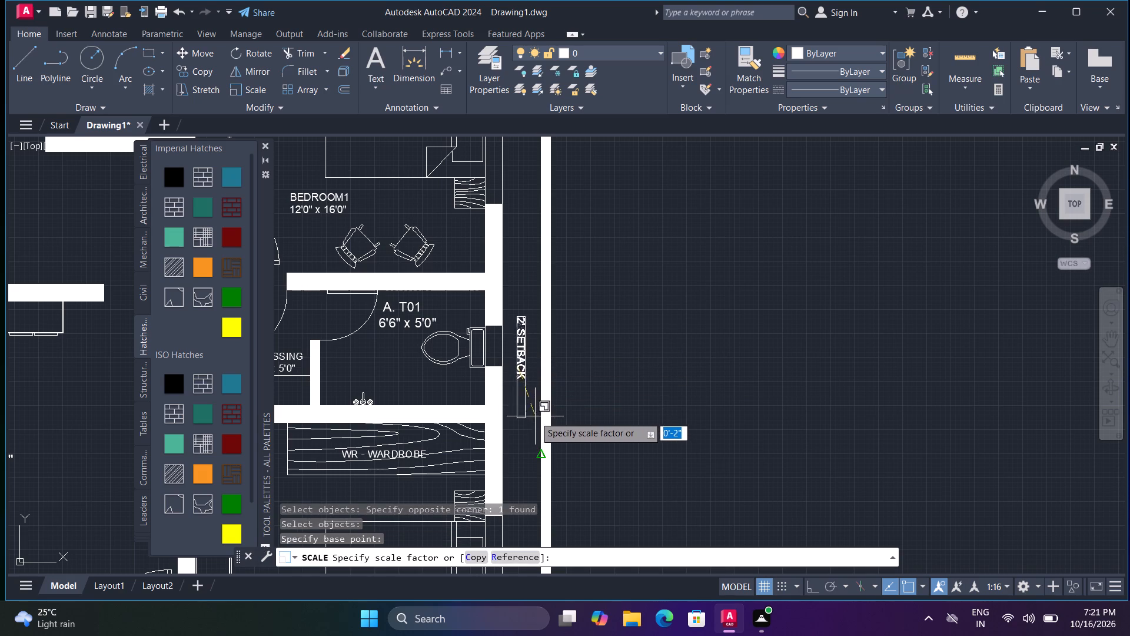
left_click(540, 429)
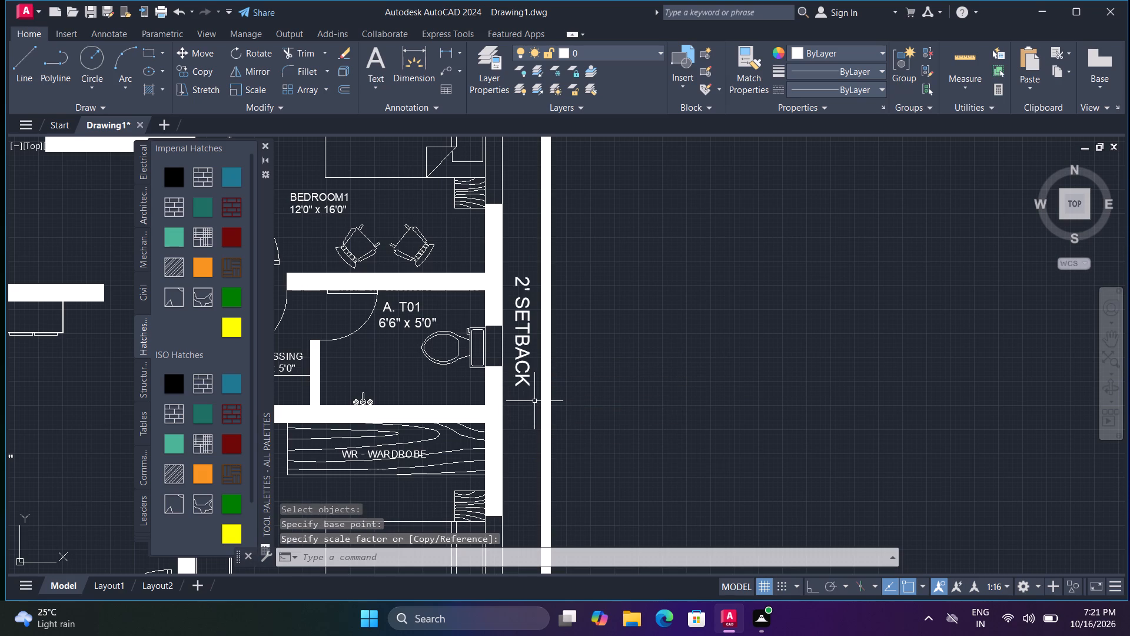
left_click(529, 371)
key("space")
left_click(529, 371)
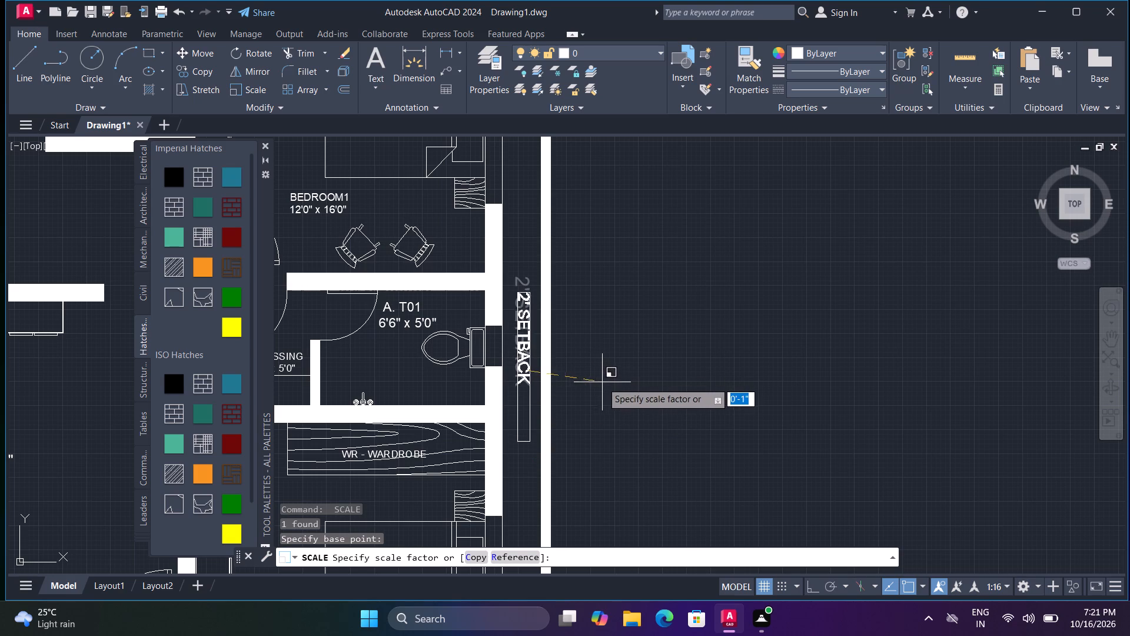
left_click(592, 376)
Copy the vertical 2' SETBACK label from beside A. T01 into the opposite setback strip beside the living room.
scroll(555, 383, "down", 1)
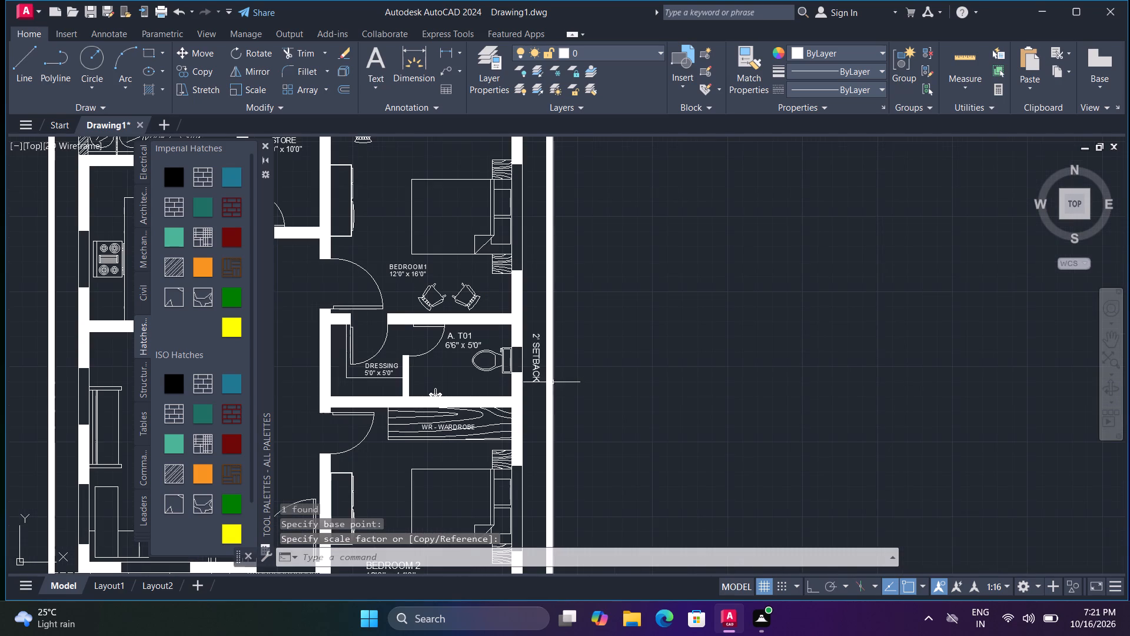
left_click(539, 367)
type("CO")
key("space")
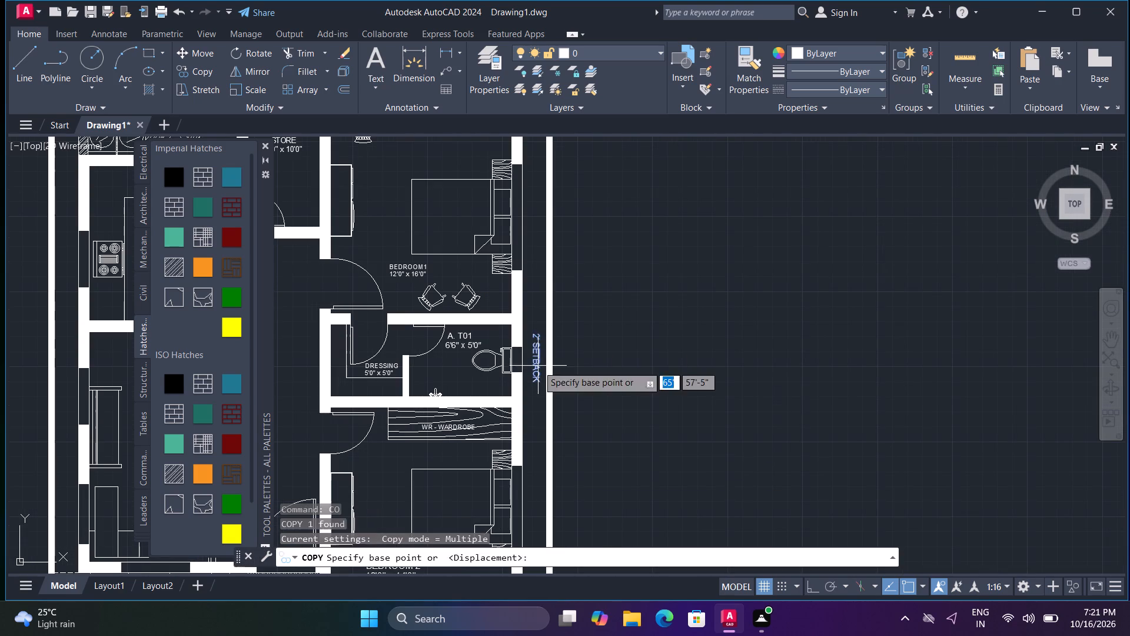
left_click(538, 366)
middle_click_drag(347, 416, 807, 349)
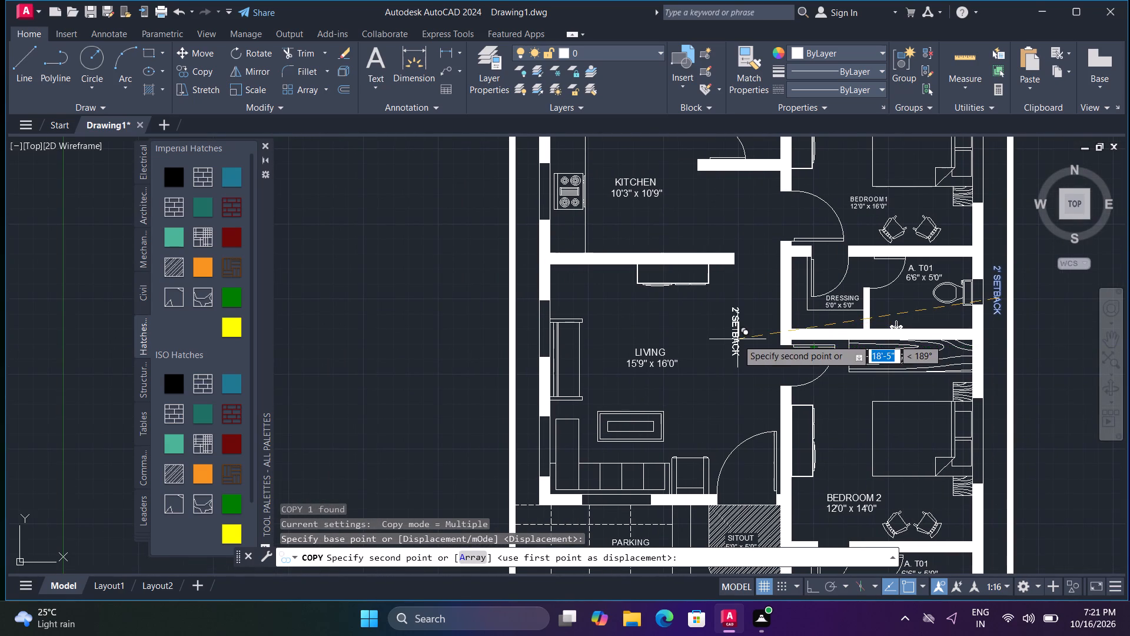
scroll(529, 310, "up", 1)
left_click(527, 317)
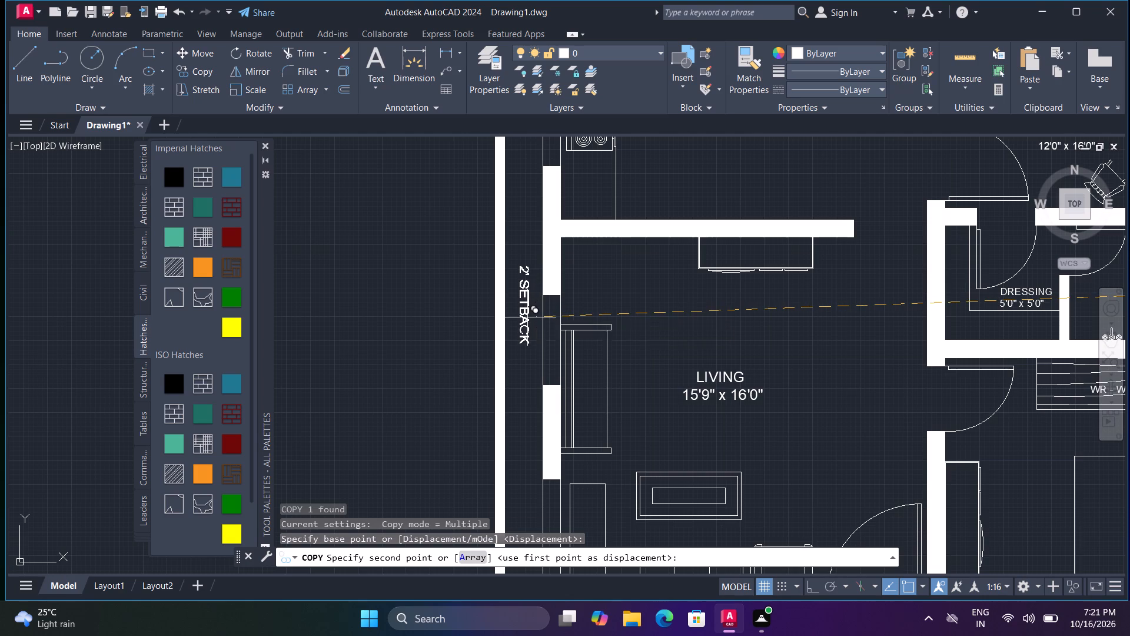
key("r")
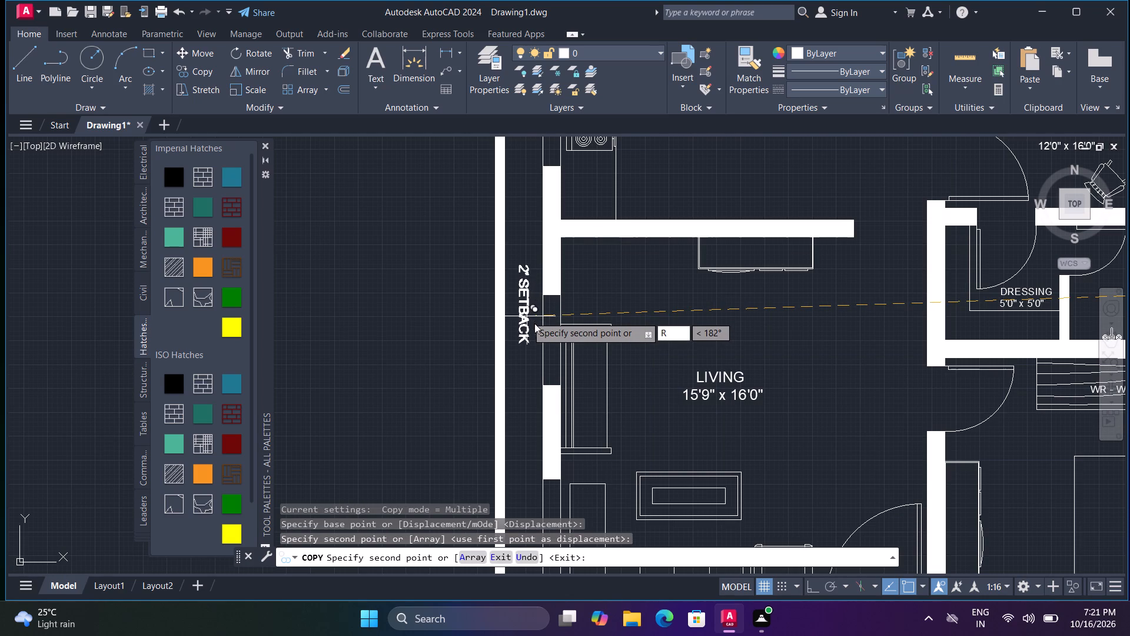
key("Escape")
With Ortho on, rotate the 2' SETBACK label beside the living room 180° so it reads upward.
key("r")
type("O")
key("space")
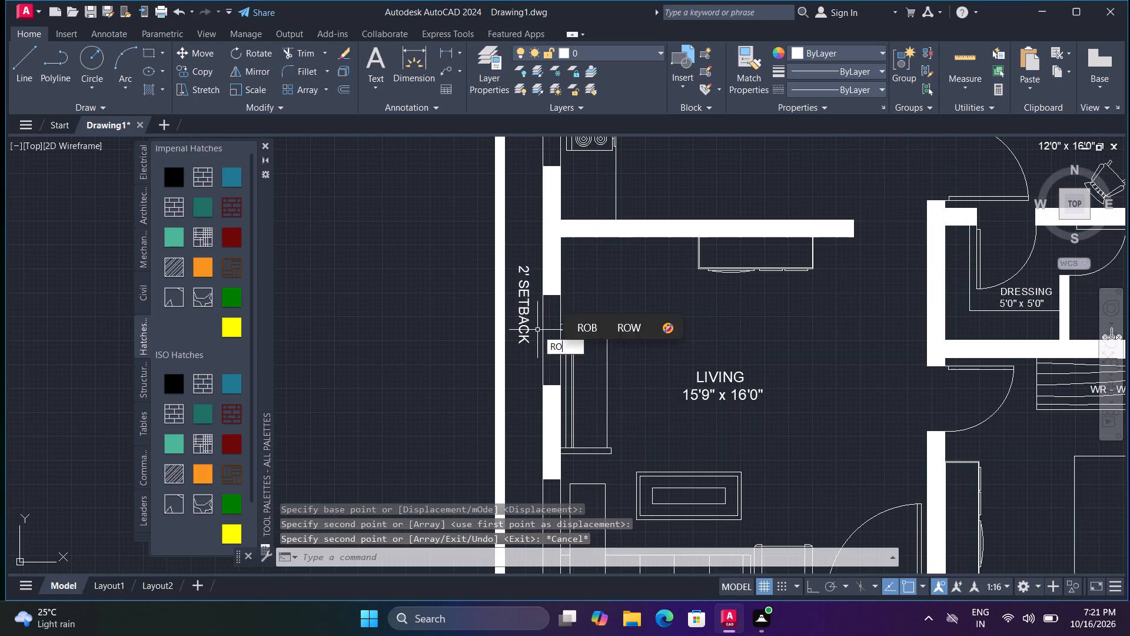
left_click(524, 318)
key("space")
left_click(527, 324)
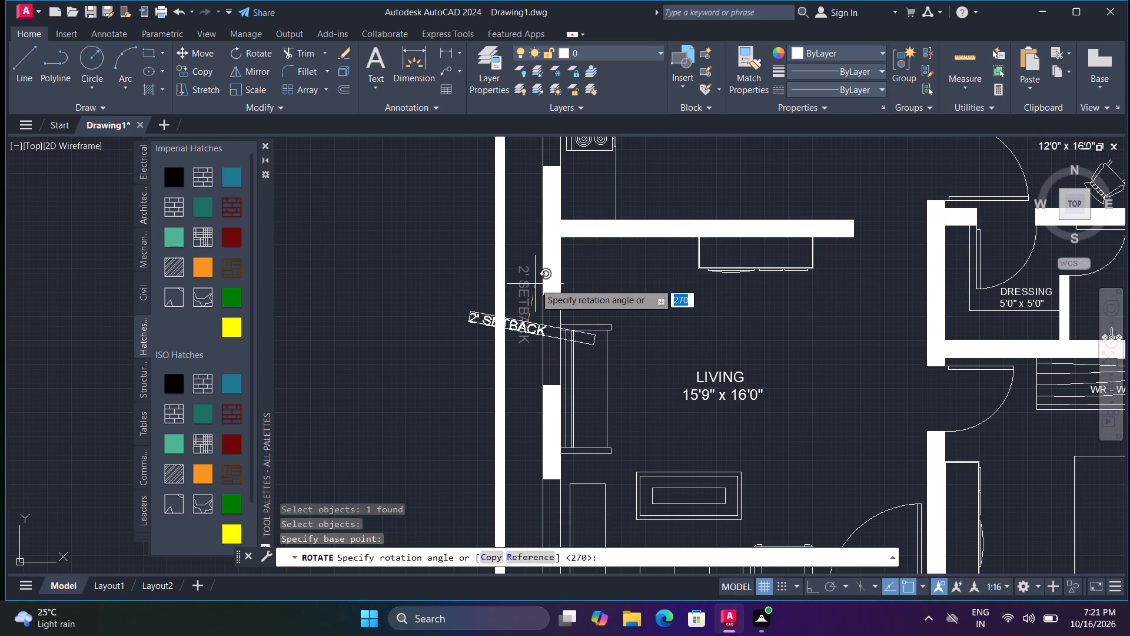
key("F8")
left_click(460, 330)
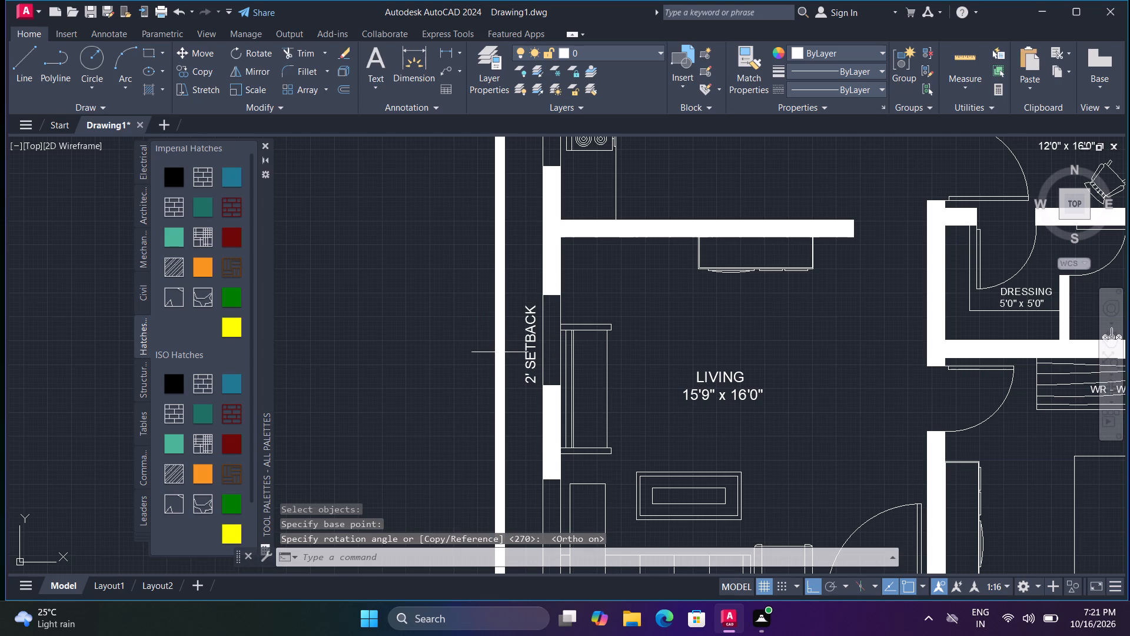
Move the 2' SETBACK label beside the living room about 4" toward the outer wall, centring it in the strip.
key("m")
key("space")
left_click(531, 359)
key("space")
left_click(529, 355)
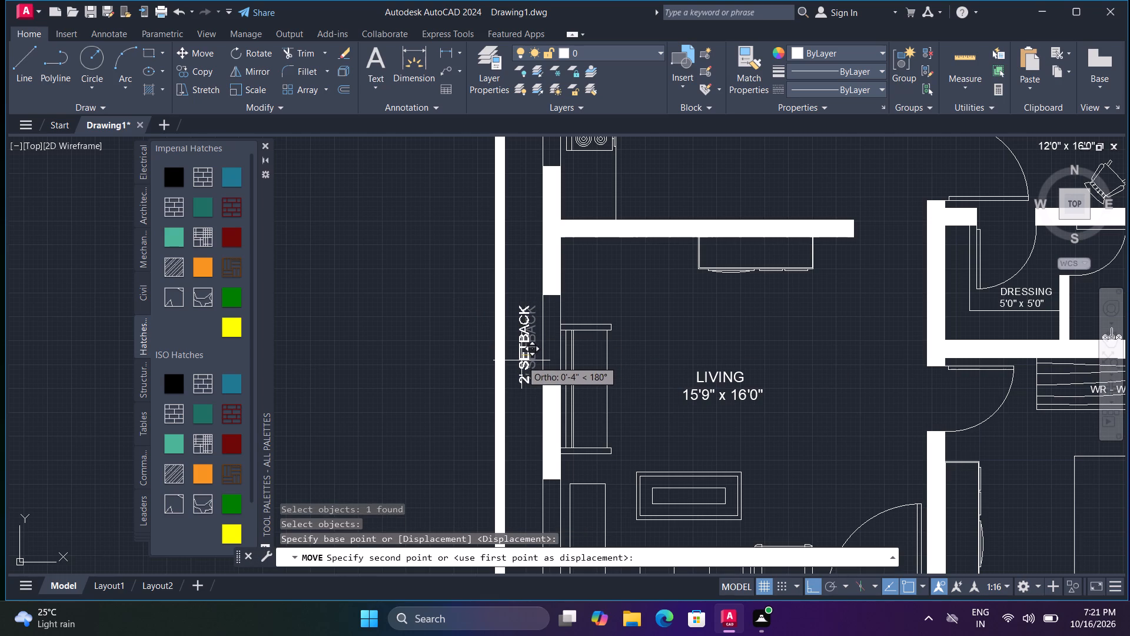
left_click(522, 360)
key("Escape")
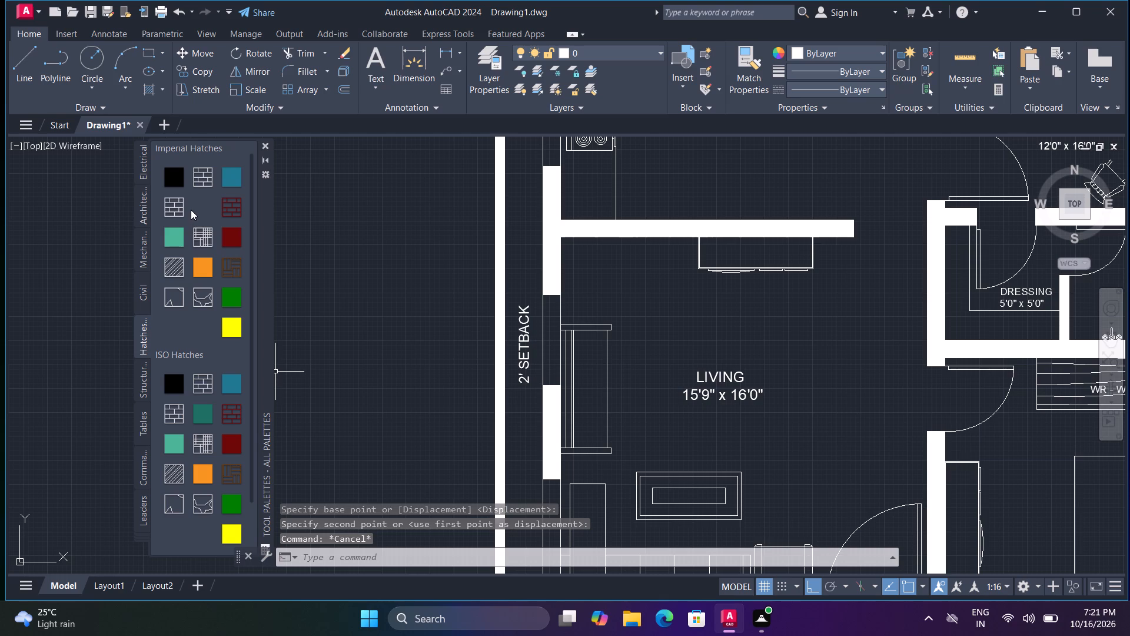
Fill the setback strip around the house with the solid dark teal hatch from the imperial hatches.
left_click(194, 210)
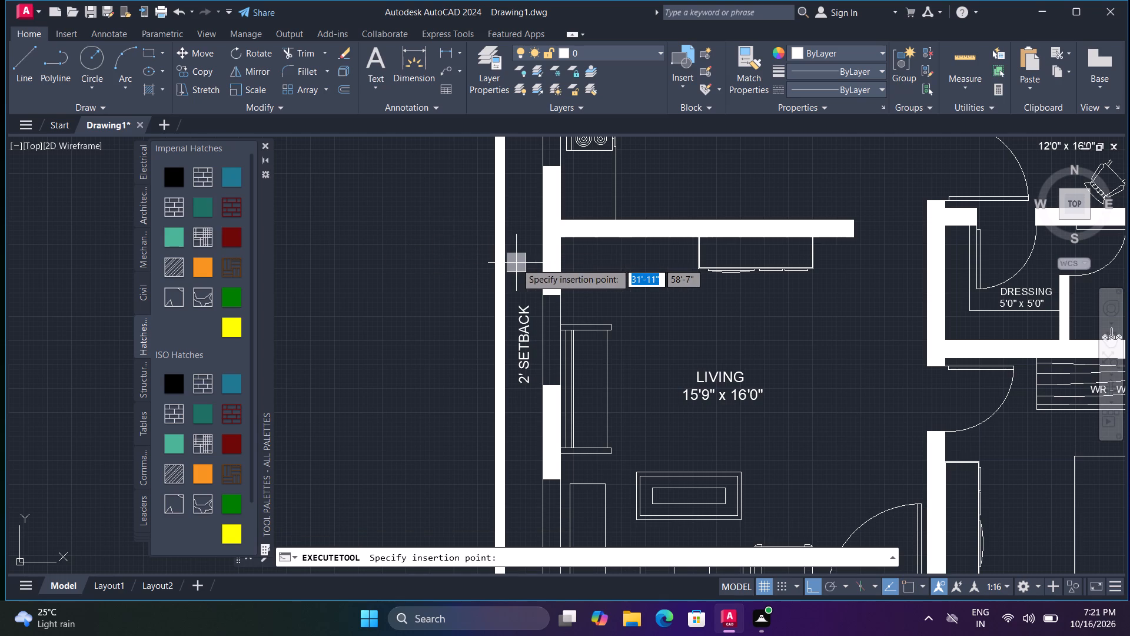
left_click(516, 263)
scroll(524, 278, "down", 3)
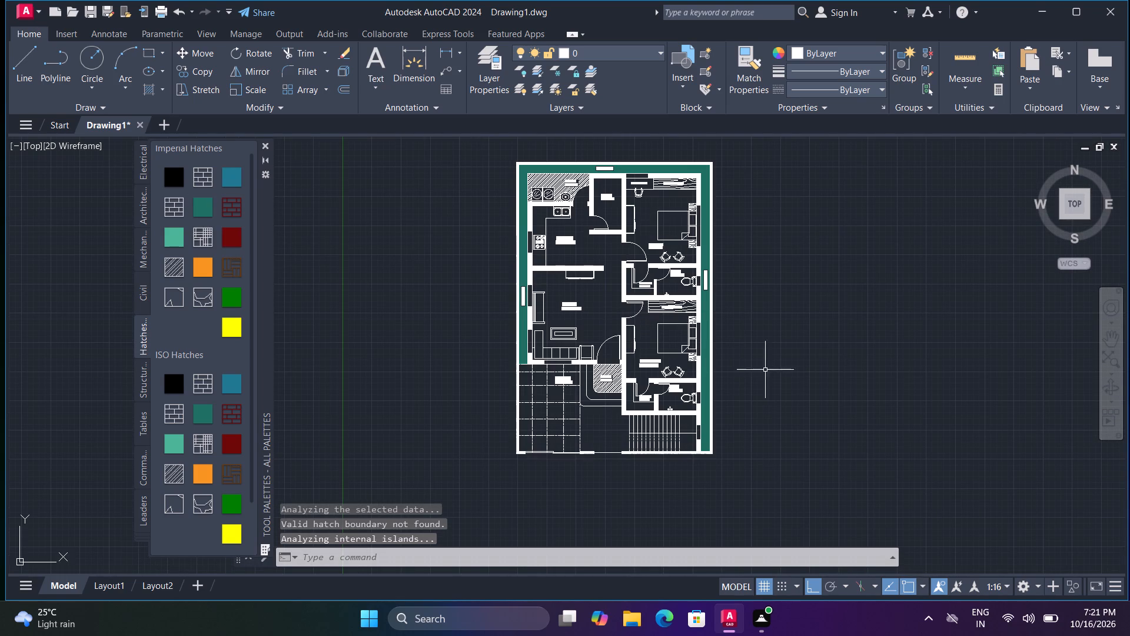
key("Escape")
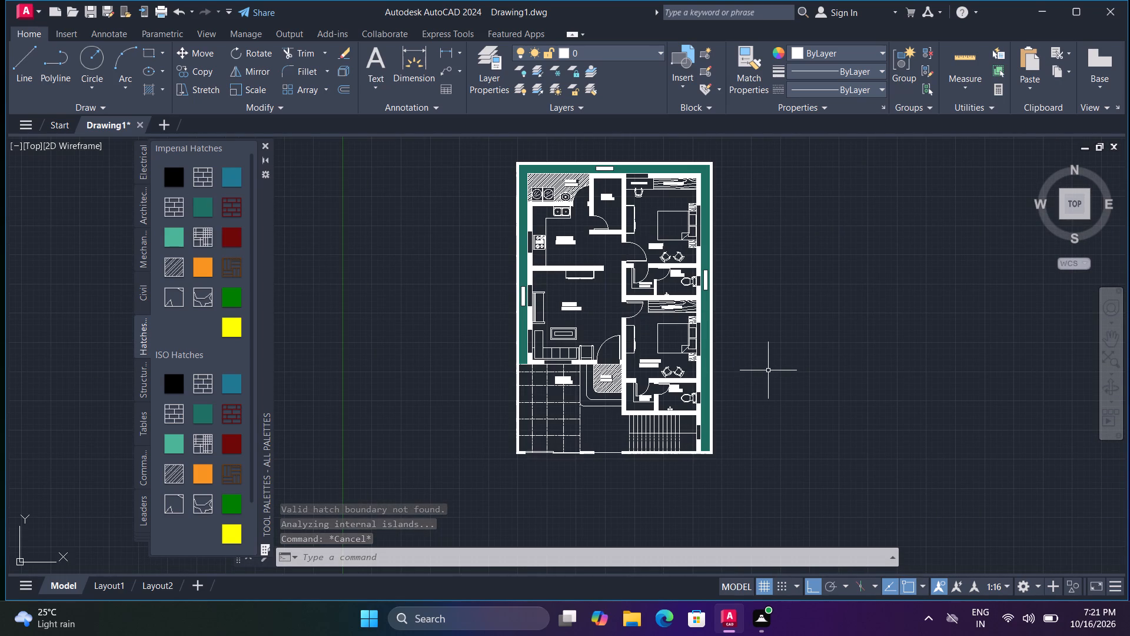
Draw a horizontal line about 9'-10" long across the solid treads of the staircase, starting on the second tread line.
scroll(704, 438, "up", 3)
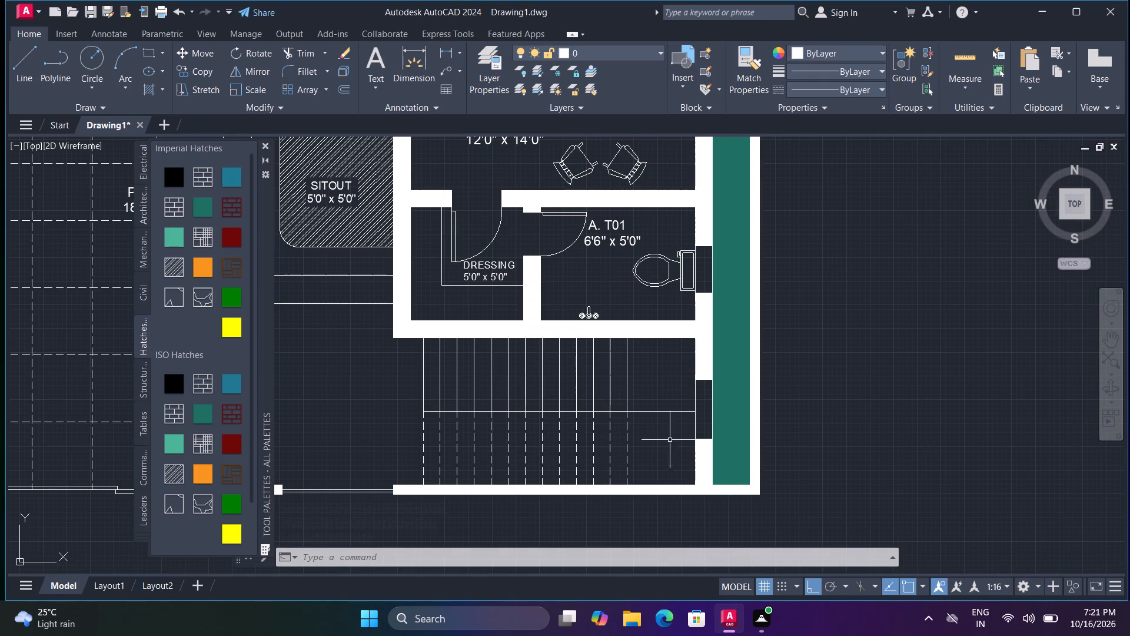
key("l")
key("space")
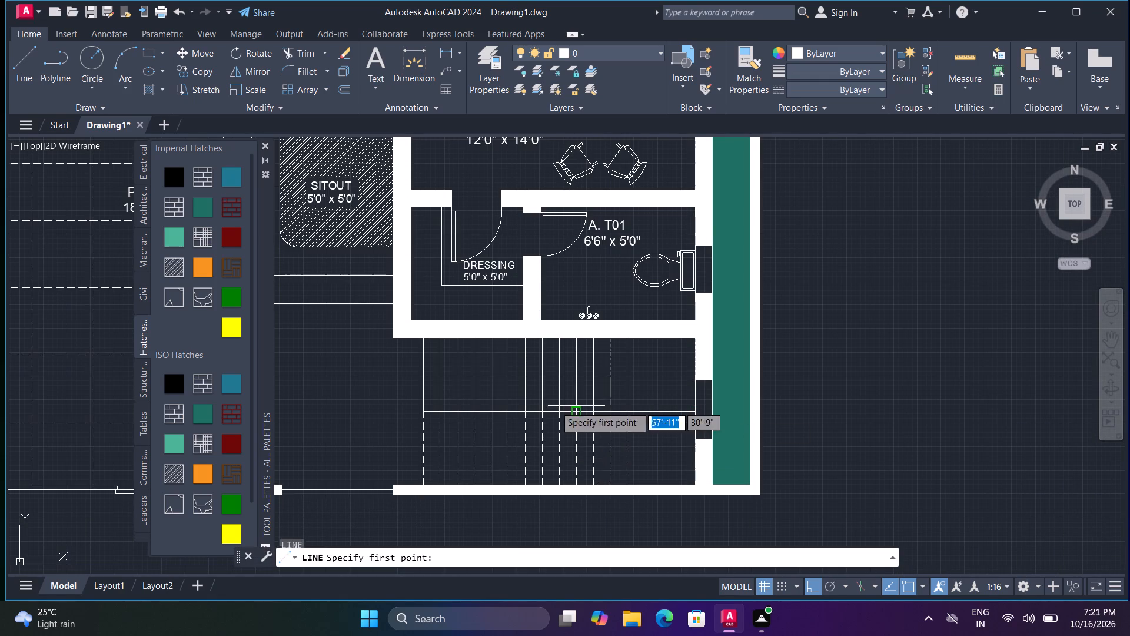
scroll(508, 399, "up", 2)
left_click(332, 342)
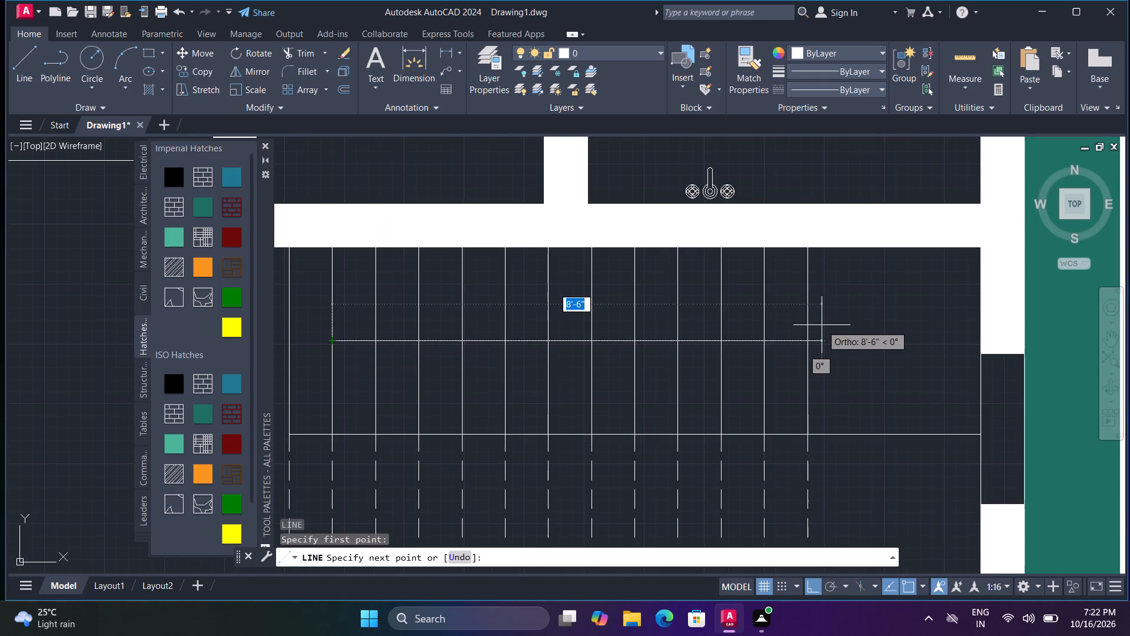
left_click(898, 349)
key("space")
Offset the new line across the stair treads by 1" to each side using the Through option.
type("O")
key("space")
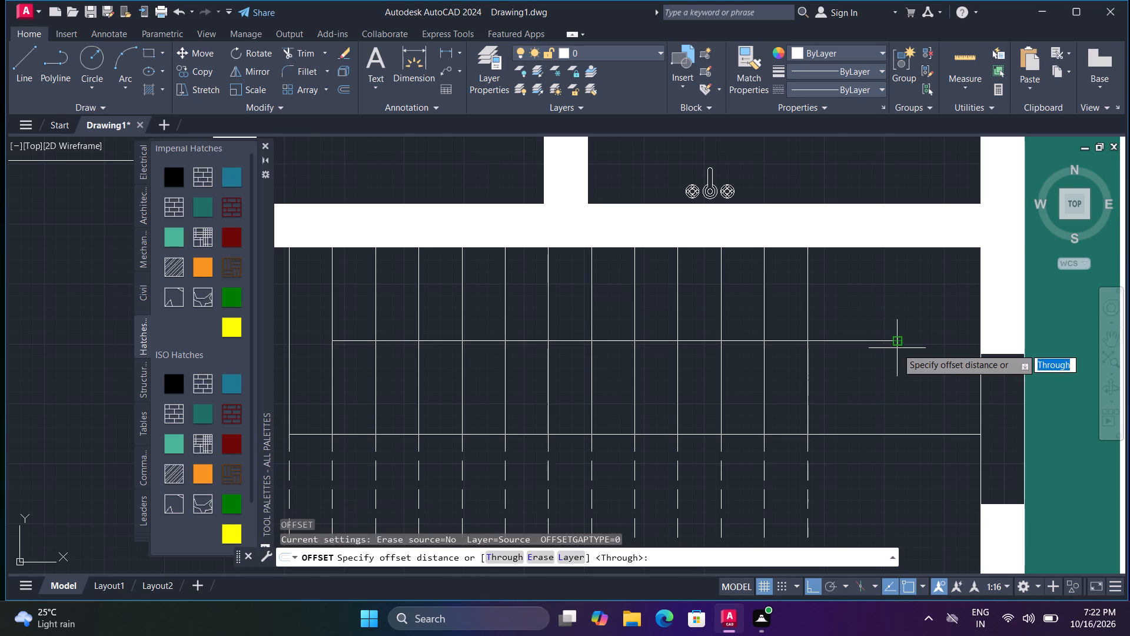
type("T")
key("space")
left_click(890, 343)
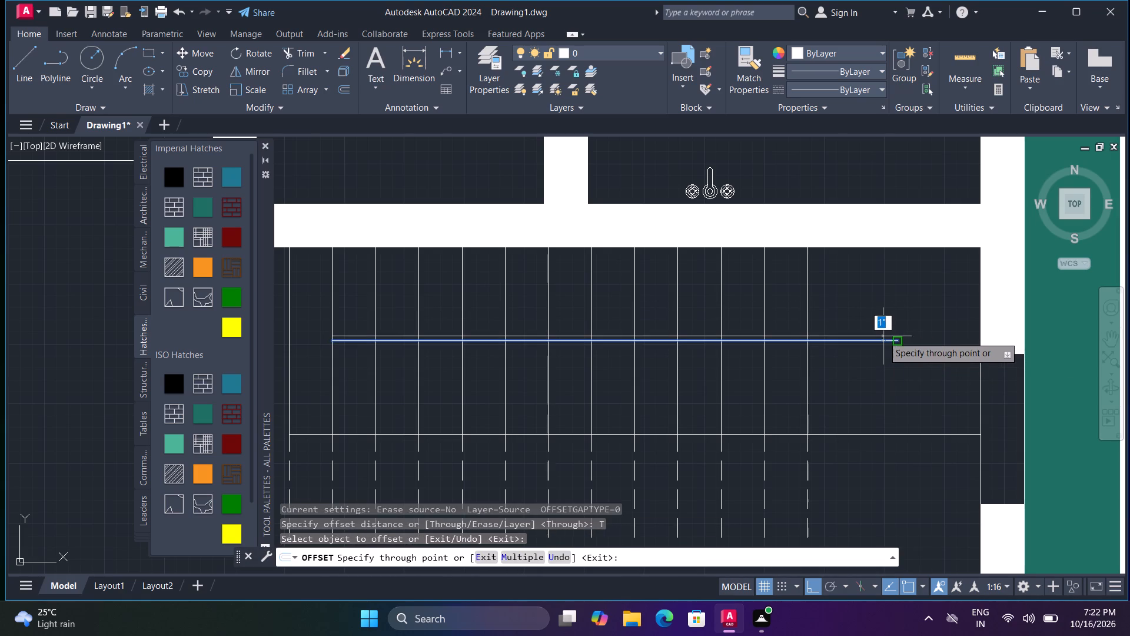
key("1")
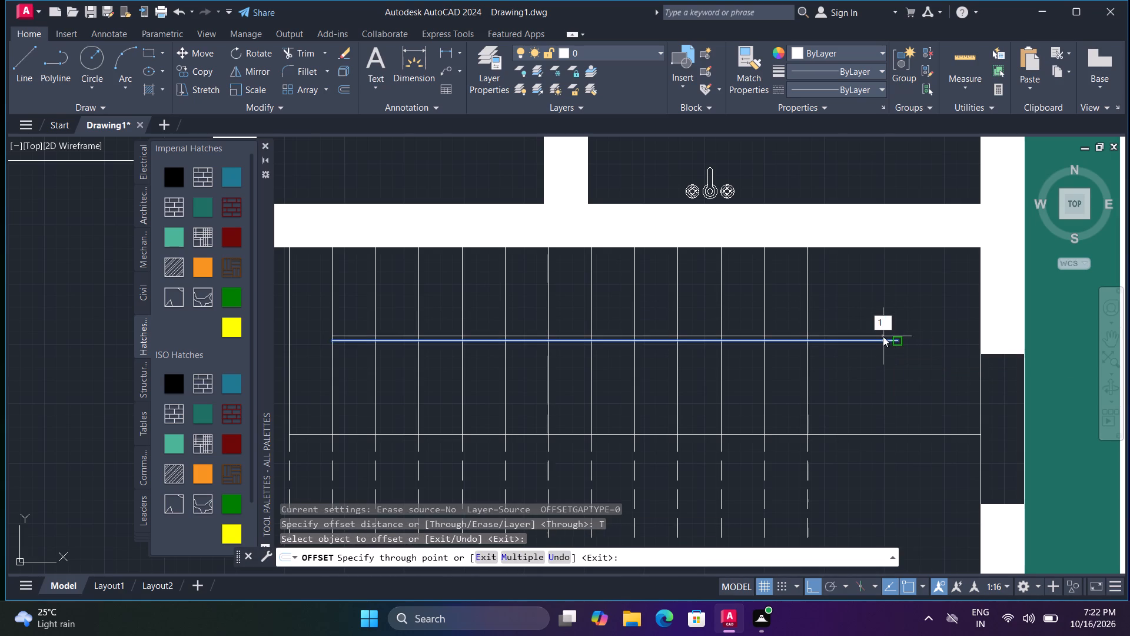
key("shift+quotedbl")
key("Return")
left_click(885, 341)
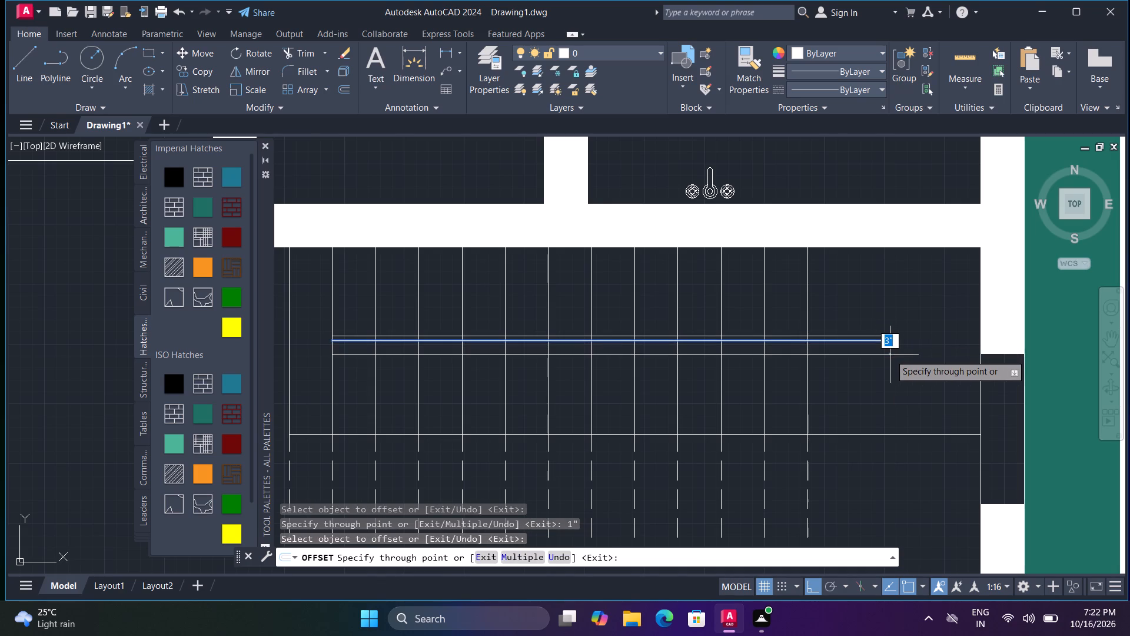
key("1")
key("shift+quotedbl")
key("Return")
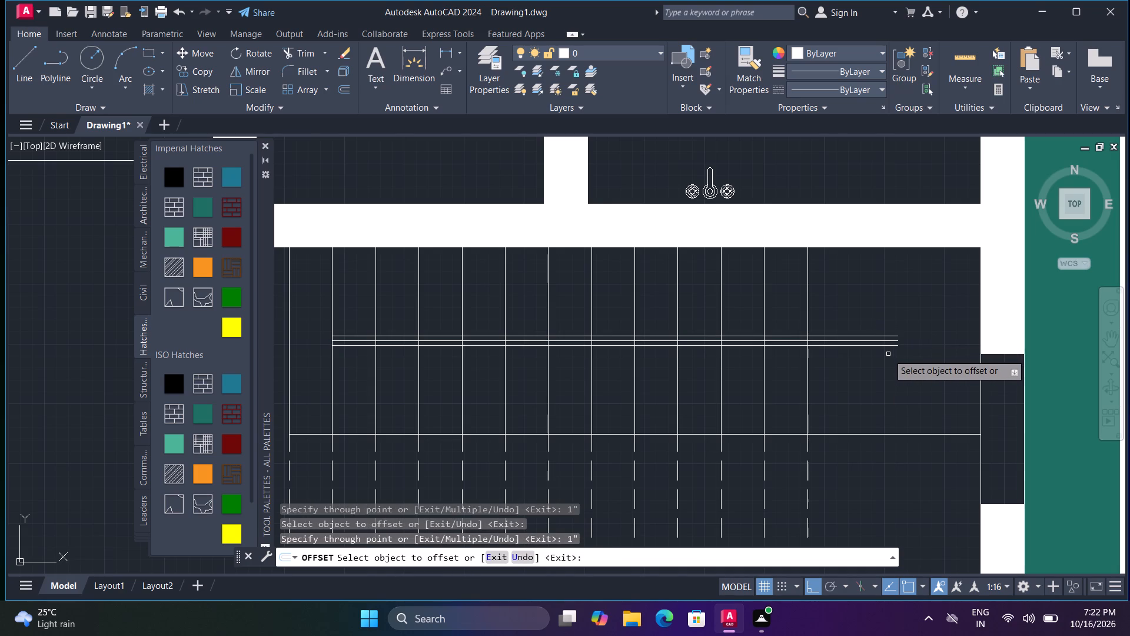
key("grave")
key("Escape")
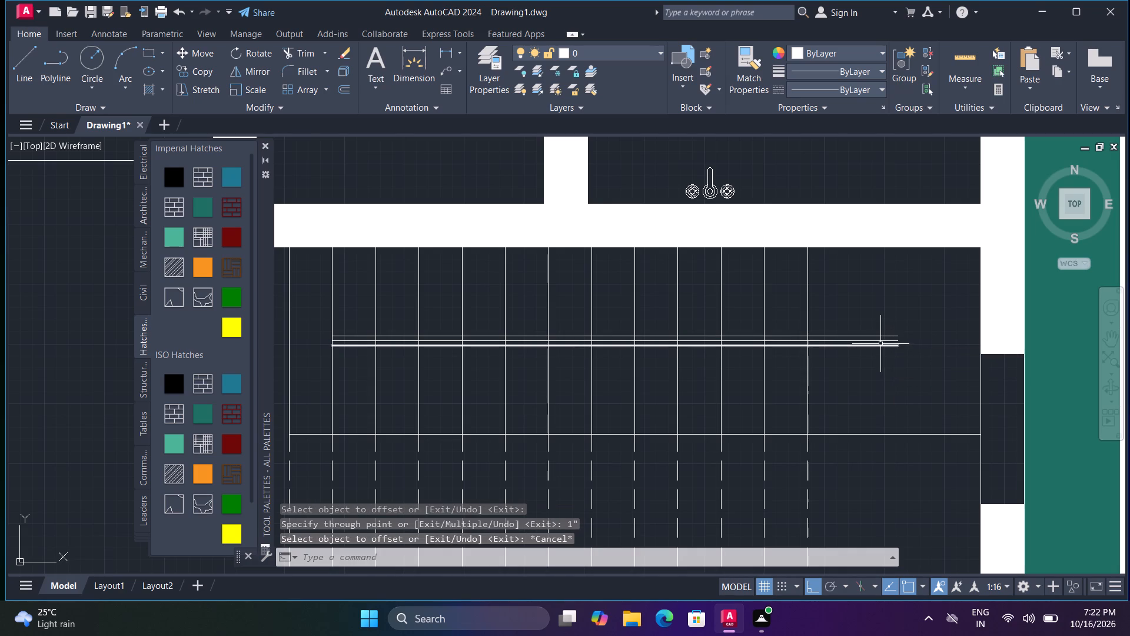
Delete the middle one of the three horizontal lines crossing the solid stair treads.
left_click(879, 340)
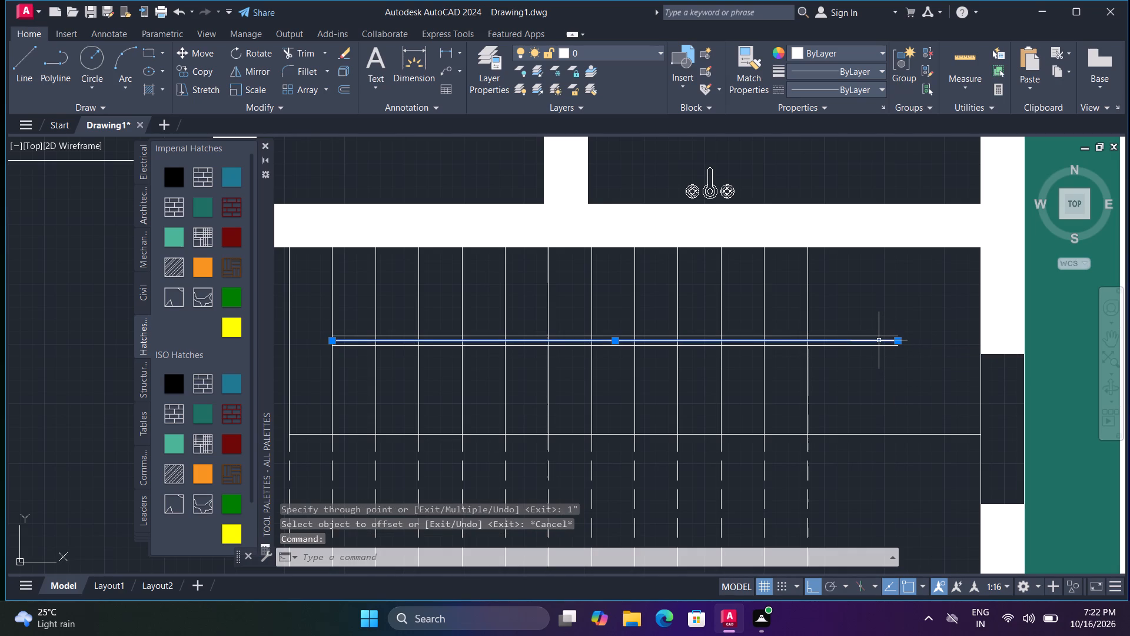
key("Delete")
From the outer end of the upper tread-crossing line, draw a line about 3'-8" down and about 8'-6" back across the dashed treads.
middle_click_drag(891, 372, 832, 339)
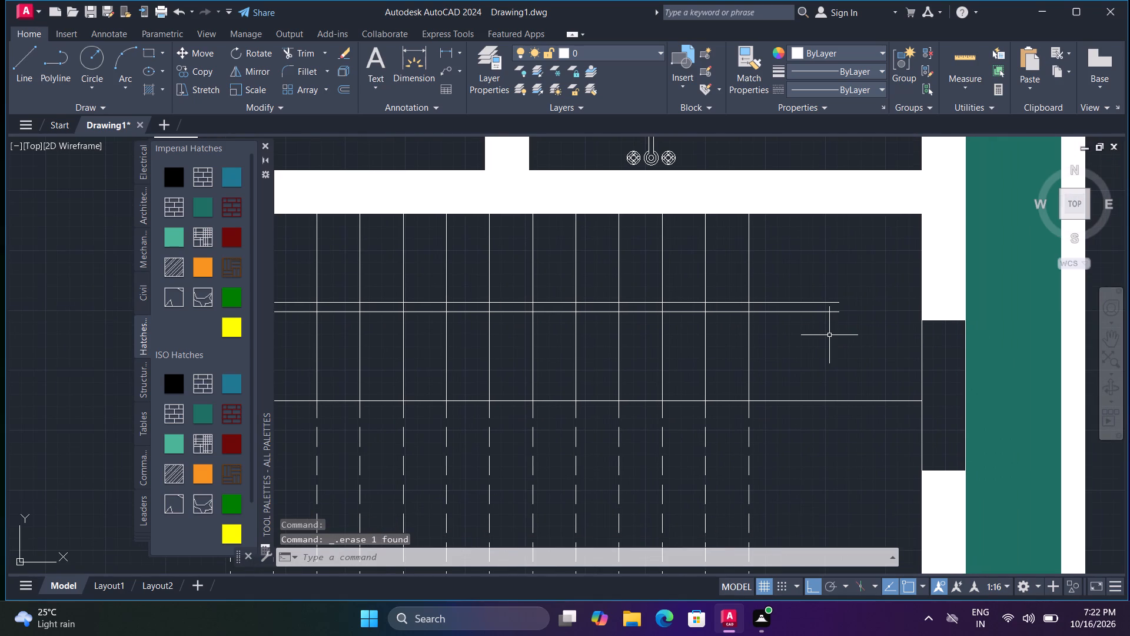
type("L")
key("space")
left_click(836, 303)
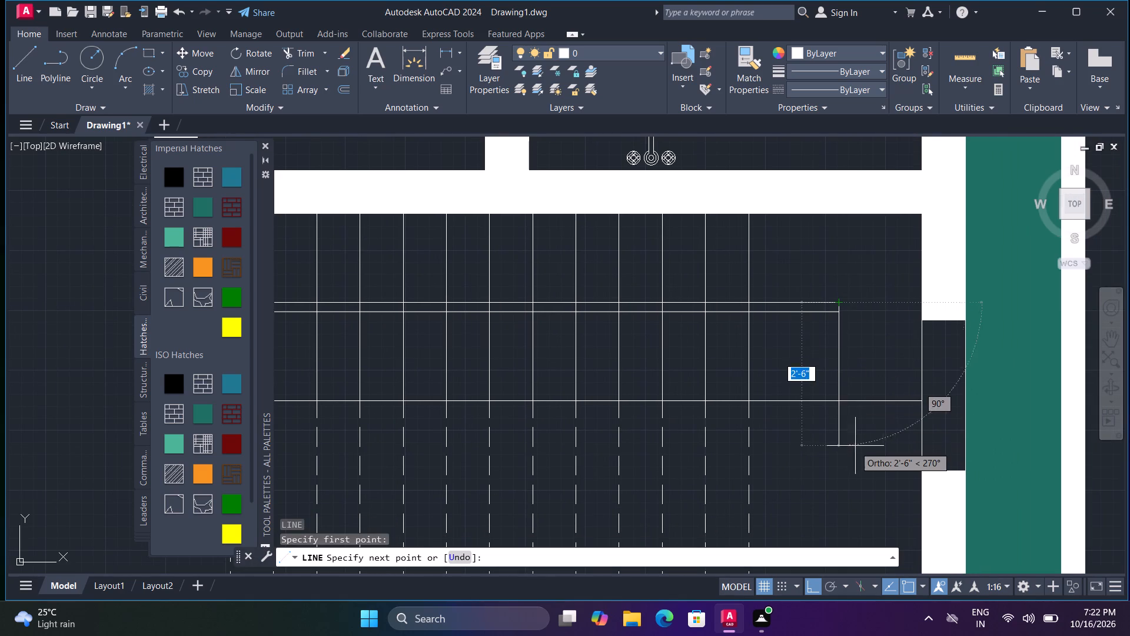
middle_click_drag(854, 442, 850, 361)
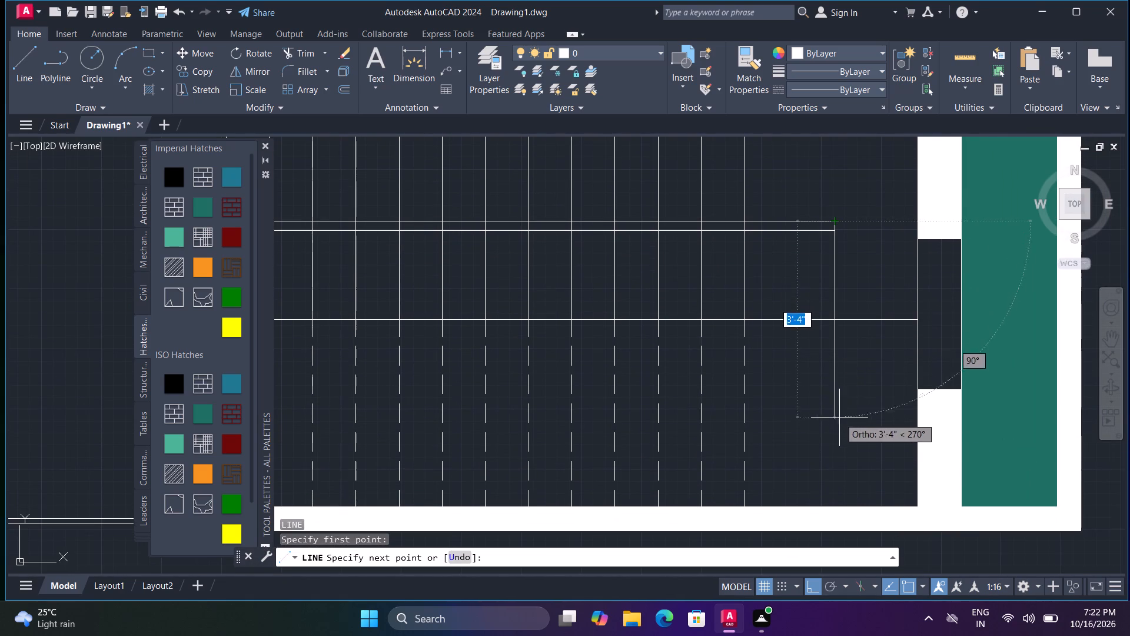
scroll(830, 422, "down", 1)
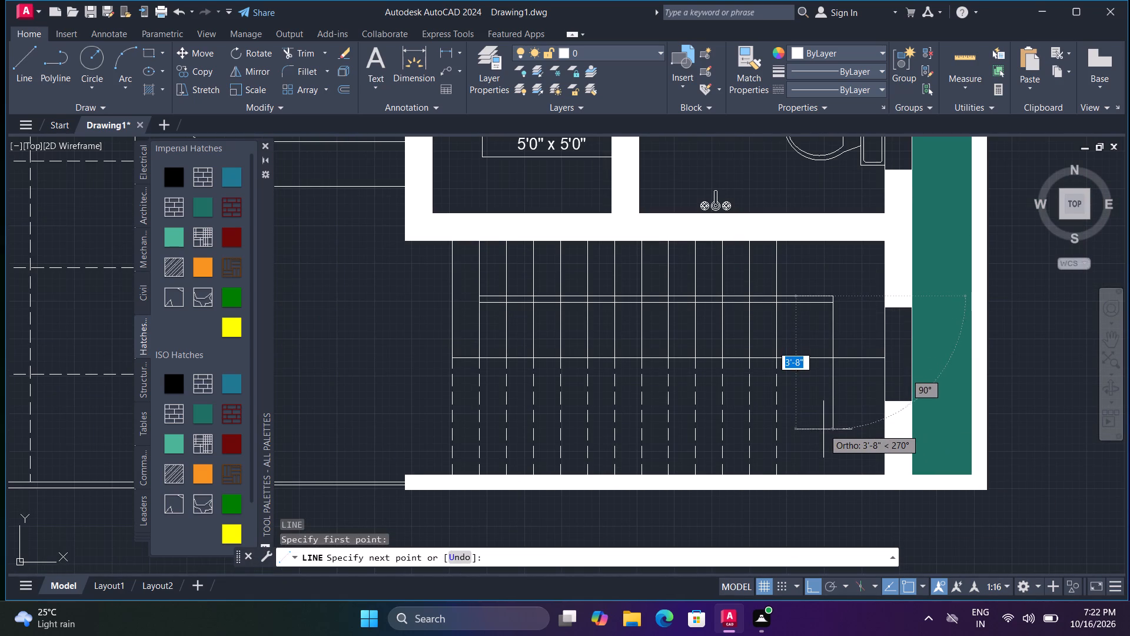
left_click(825, 430)
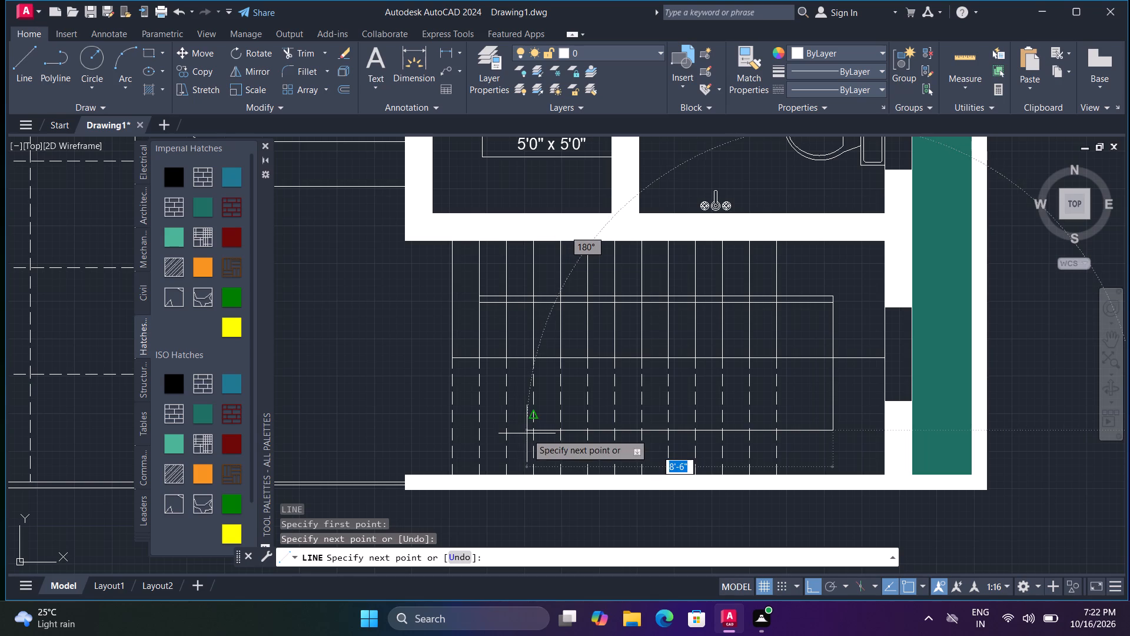
left_click(524, 432)
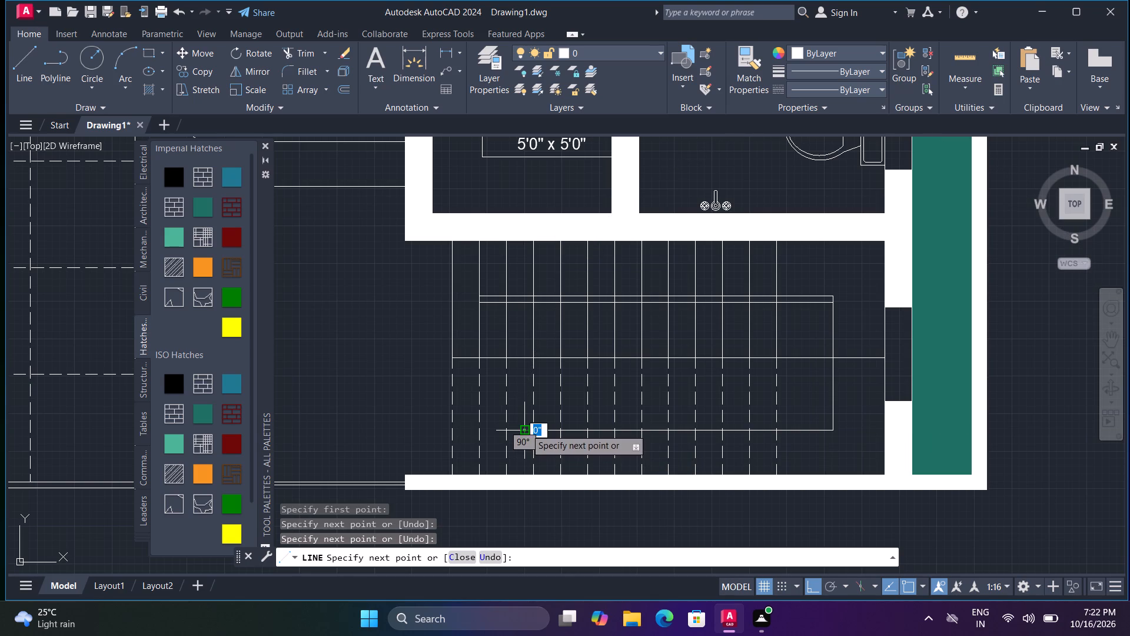
key("Escape")
Offset the new horizontal and vertical lines 2" inward using the Through option.
type("O T")
key("space")
left_click(662, 430)
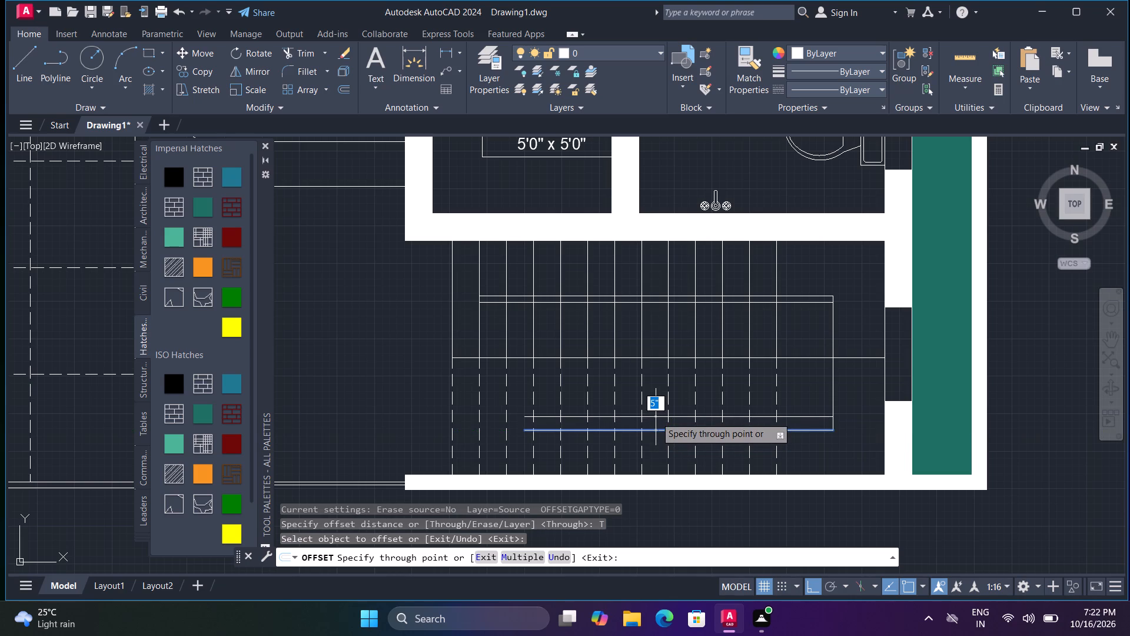
key("2")
key("shift+quotedbl")
key("Return")
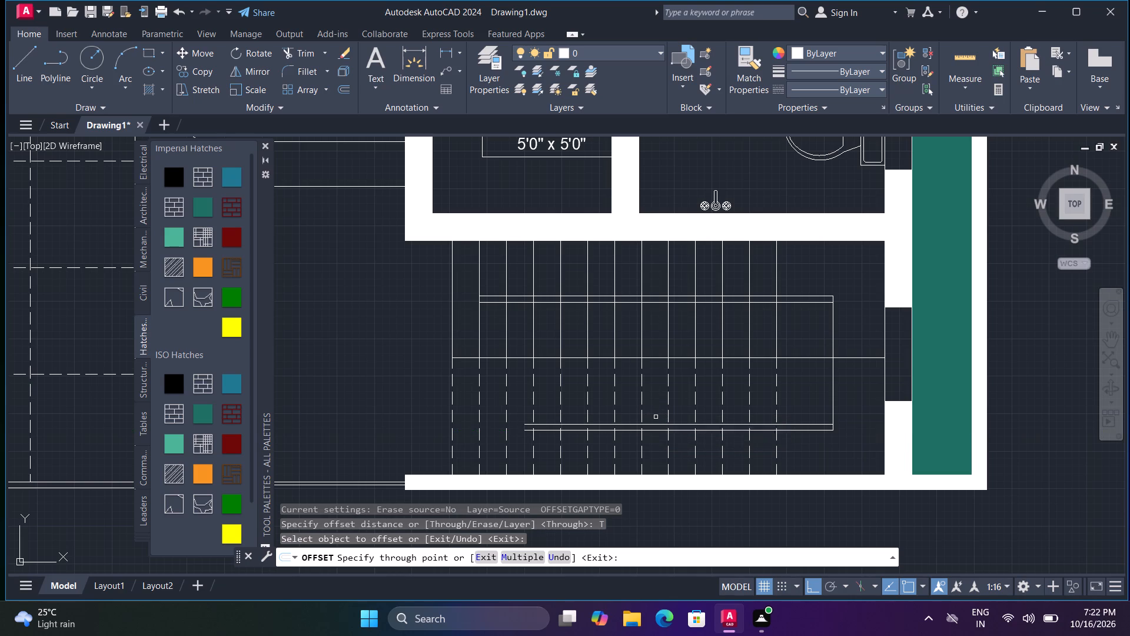
left_click(832, 348)
key("2")
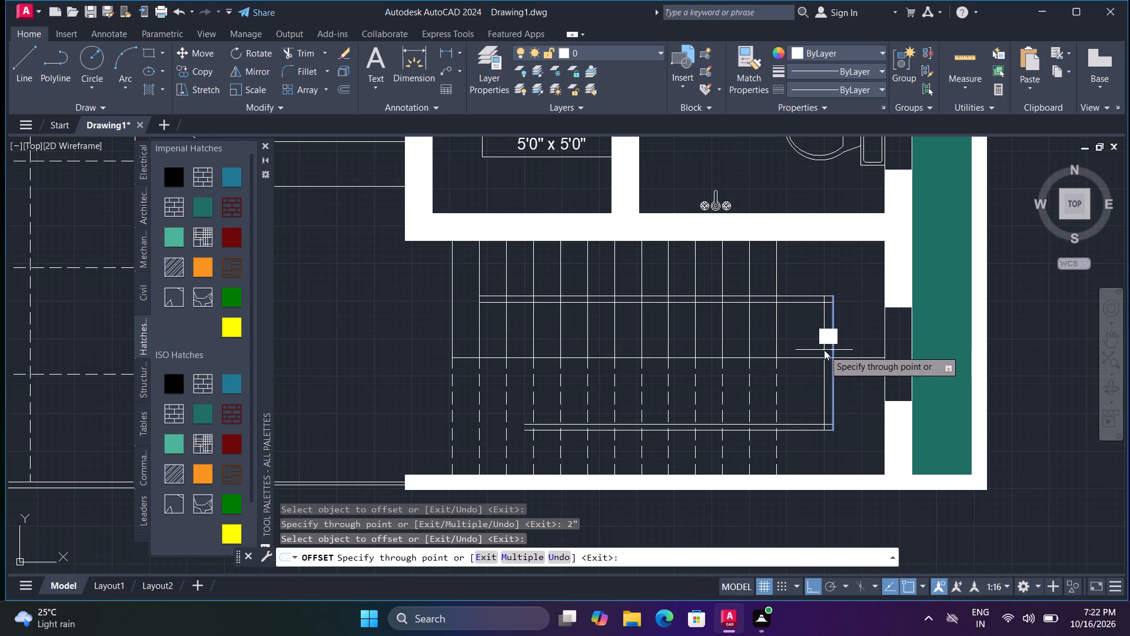
key("shift+quotedbl")
key("Return")
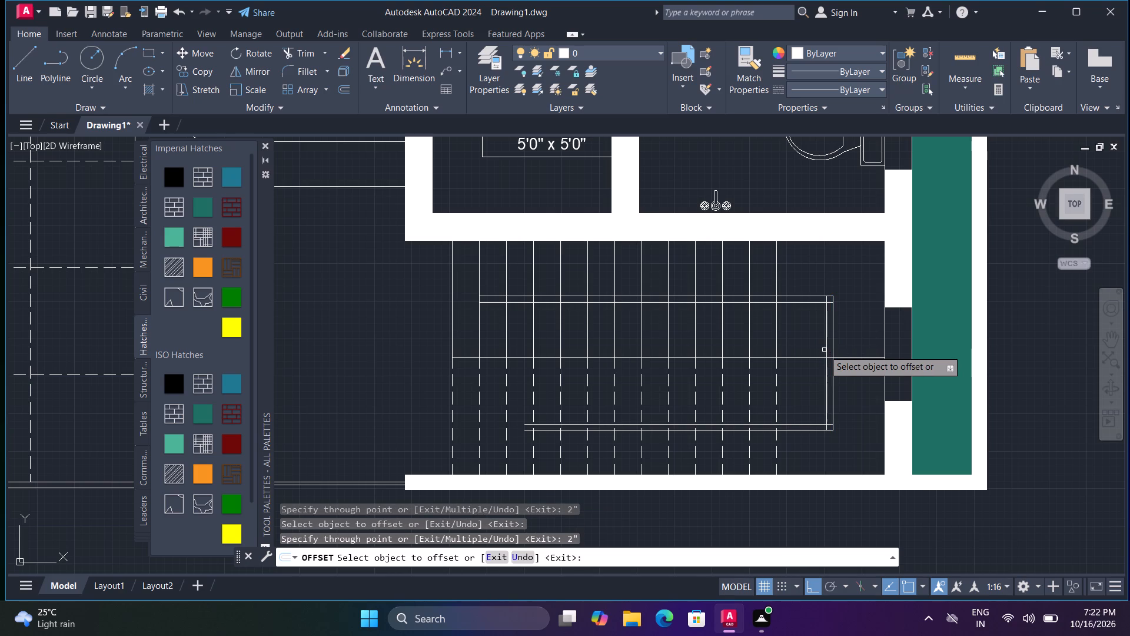
key("t")
key("Escape")
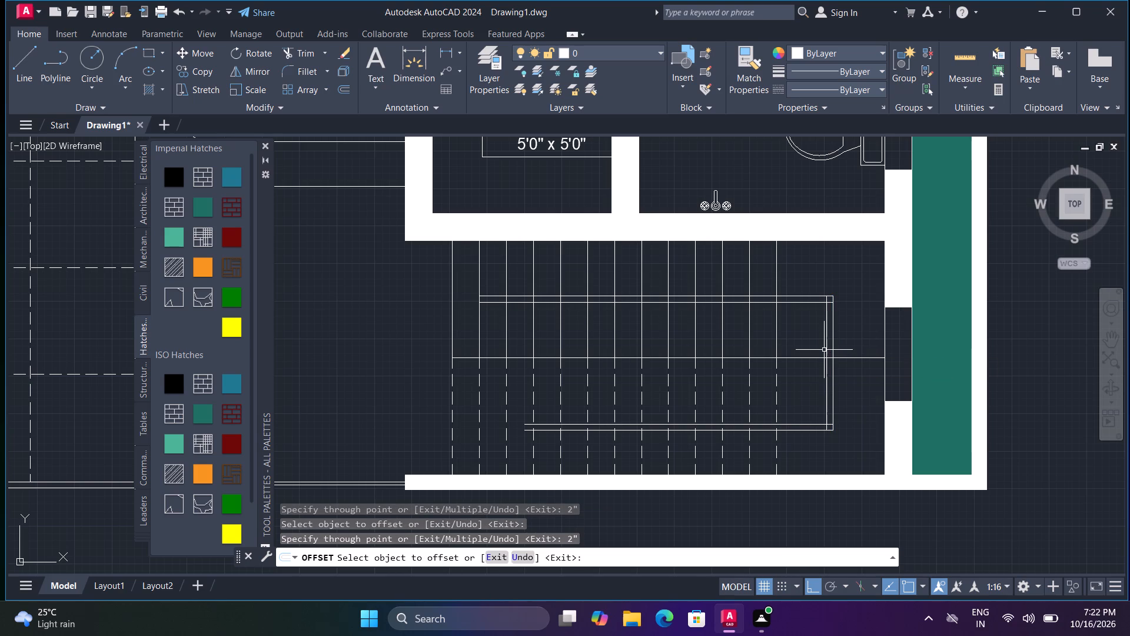
key("Escape")
Trim the overlapping line ends at the two inner corners of the double-line stair handrail.
type("TR")
key("space")
scroll(825, 335, "up", 2)
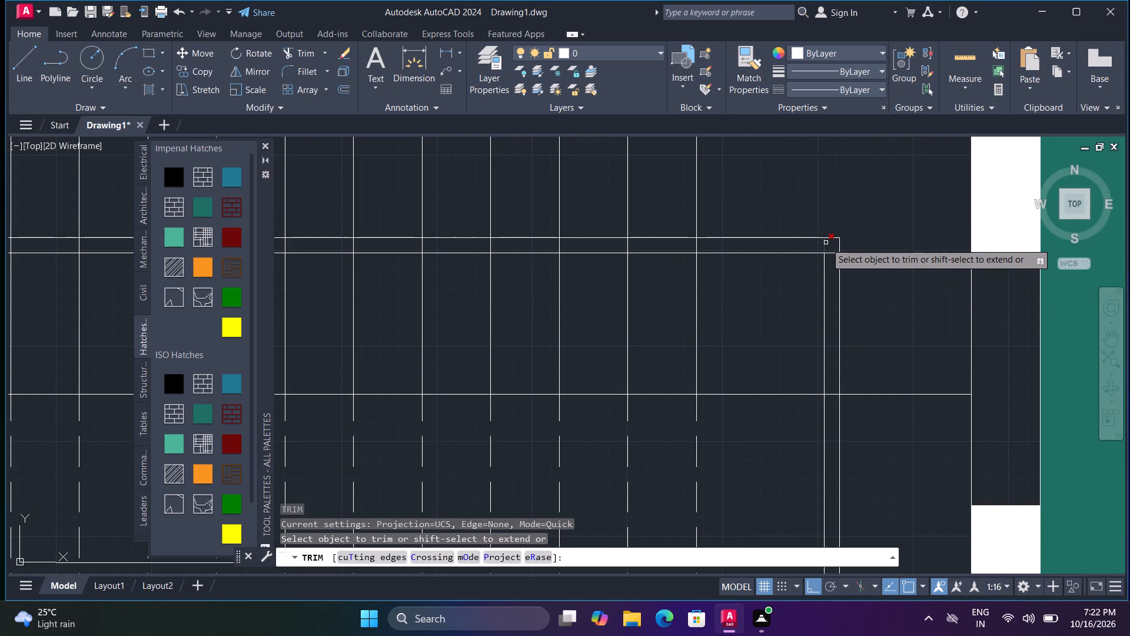
left_click(826, 243)
left_click(832, 255)
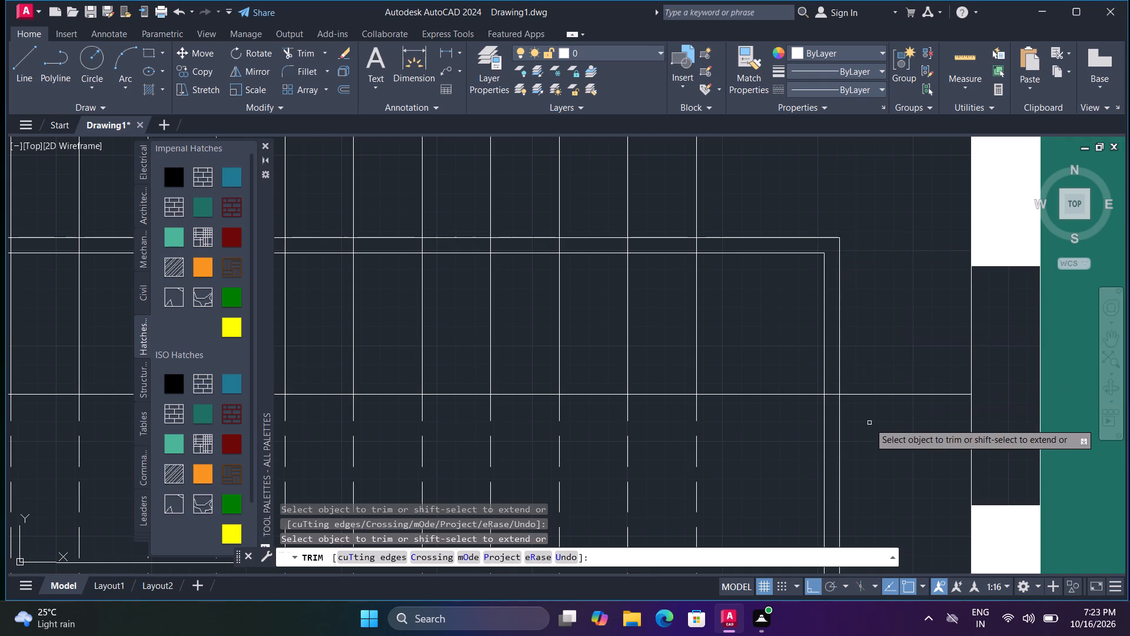
middle_click_drag(869, 405, 890, 260)
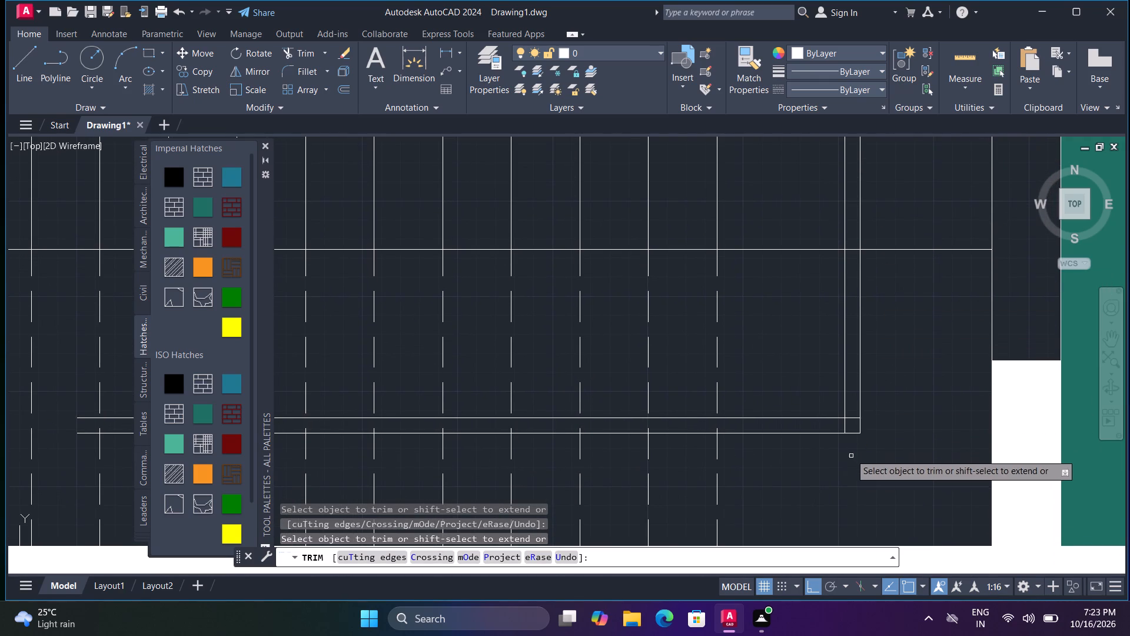
left_click(847, 418)
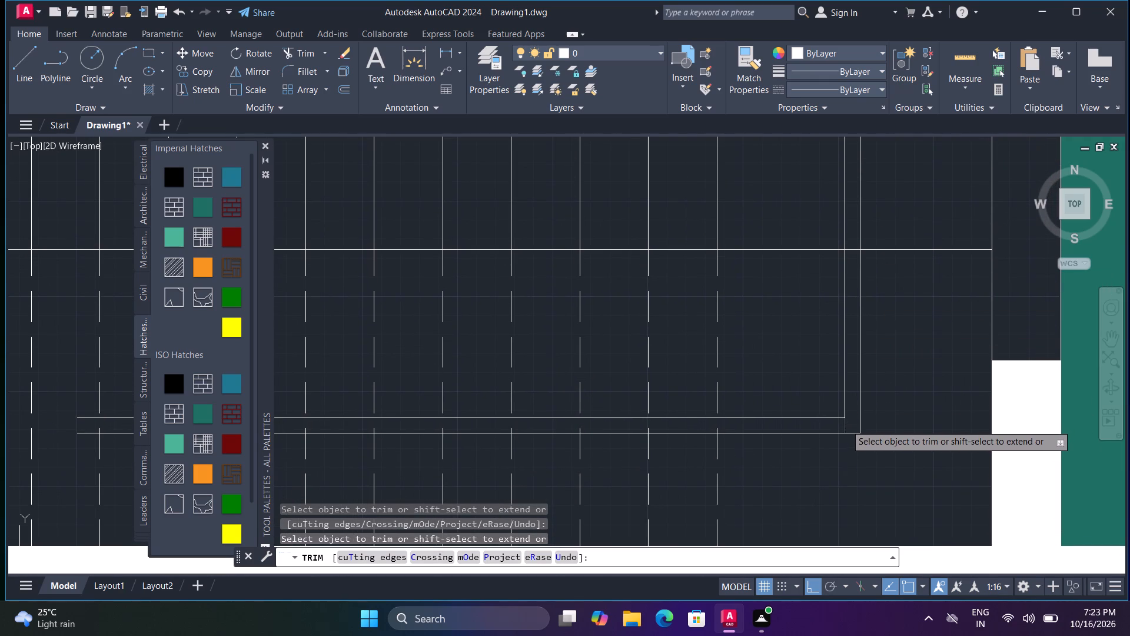
left_click(846, 425)
scroll(766, 443, "down", 1)
middle_click_drag(400, 448, 613, 441)
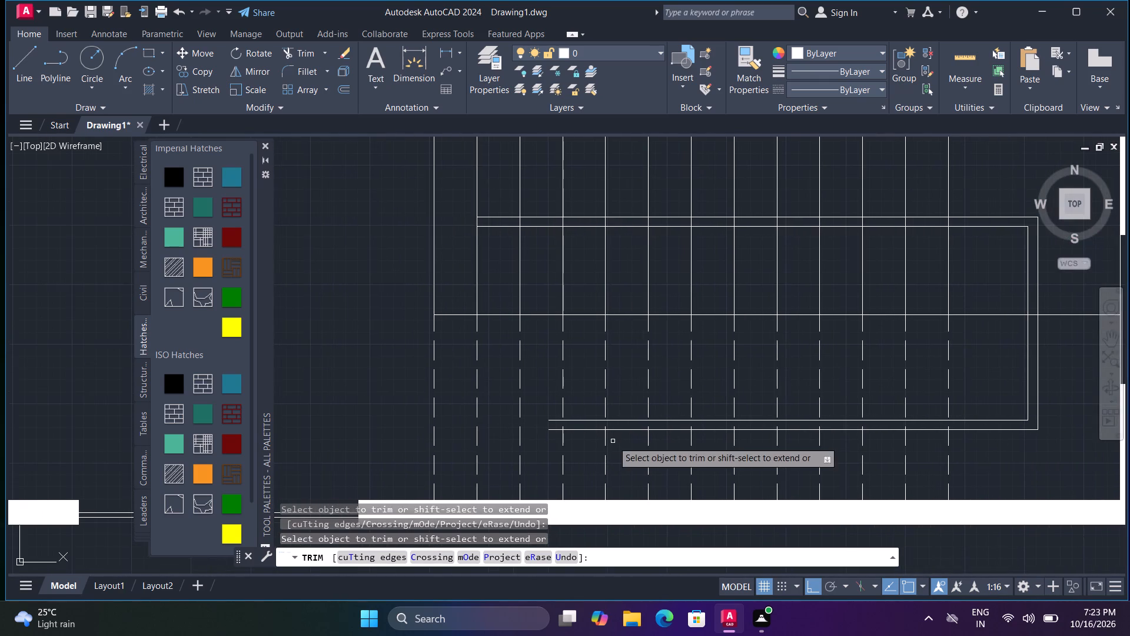
scroll(560, 437, "up", 1)
key("Escape")
Start a line at the open end of the double lines across the dashed treads.
key("l")
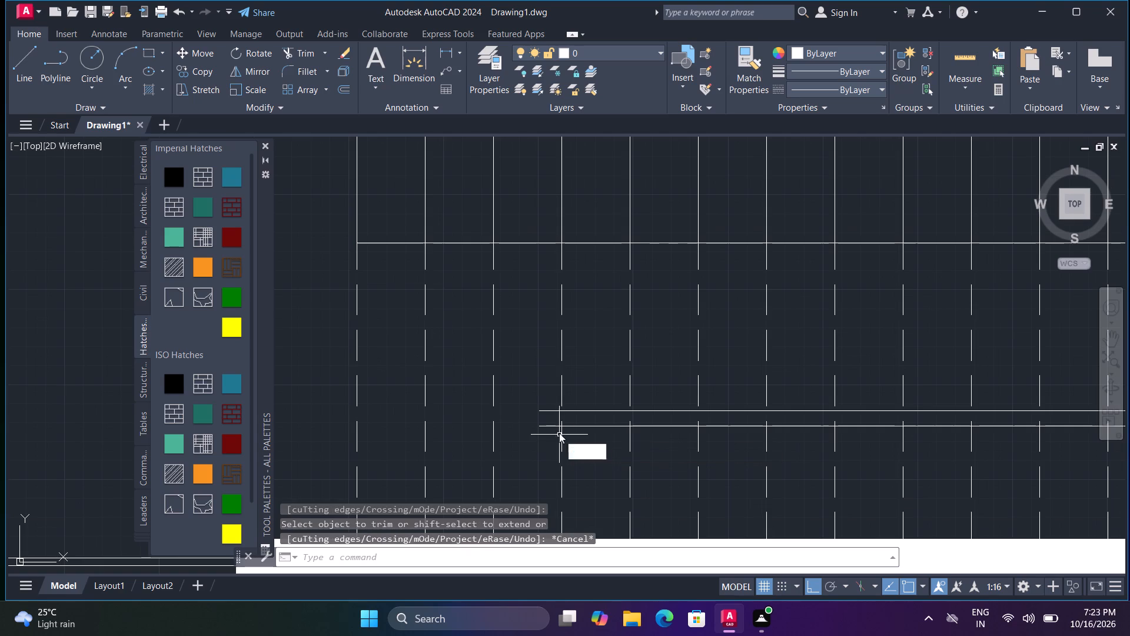
key("space")
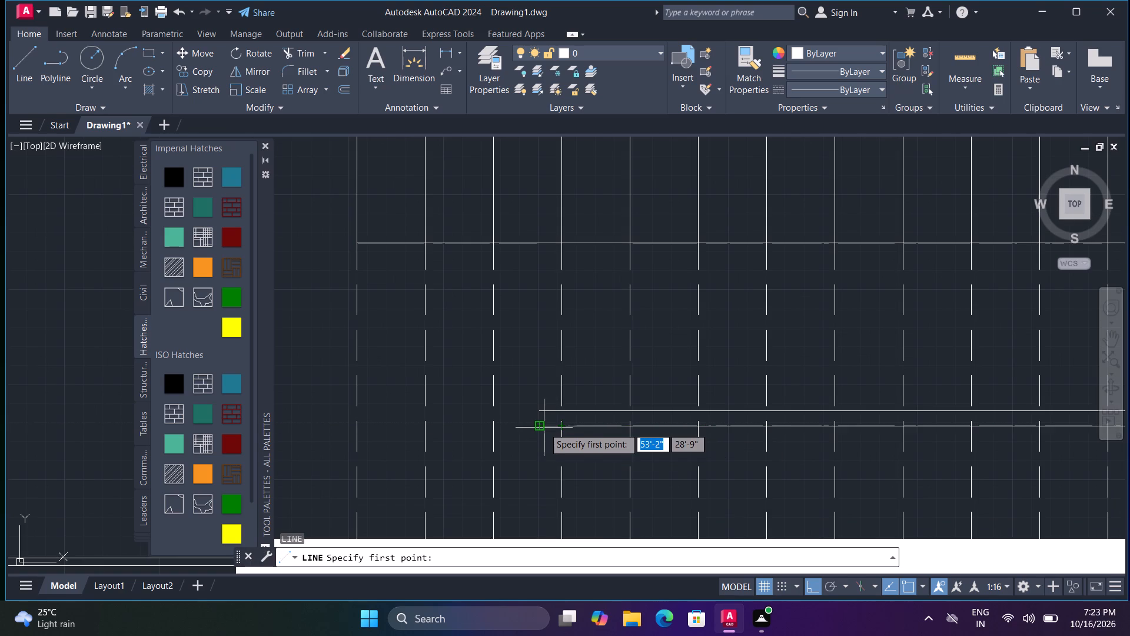
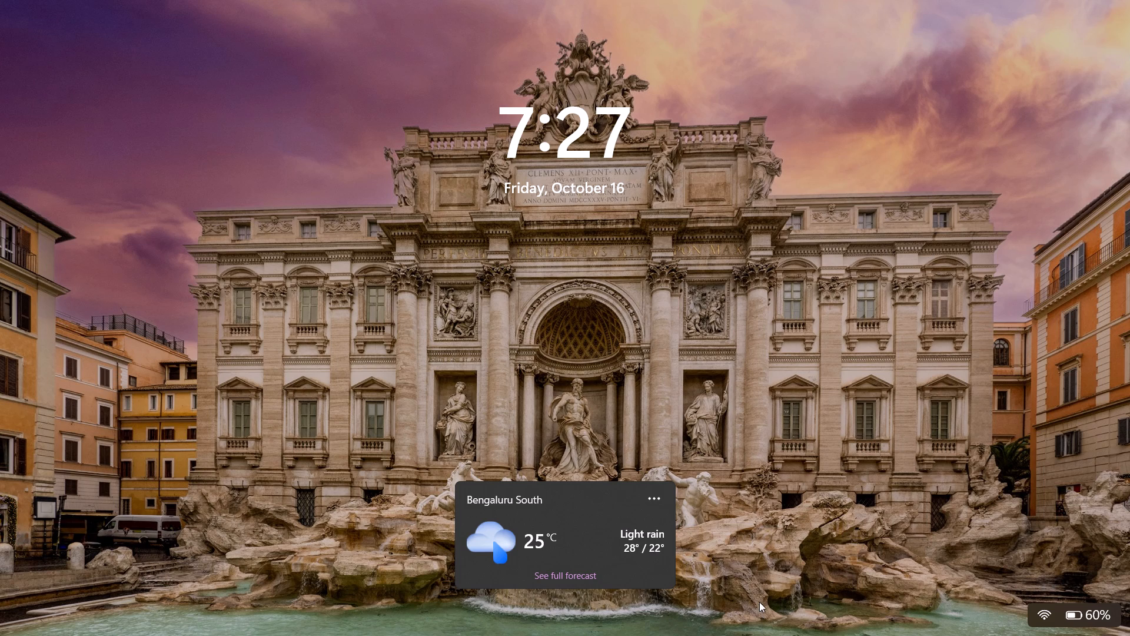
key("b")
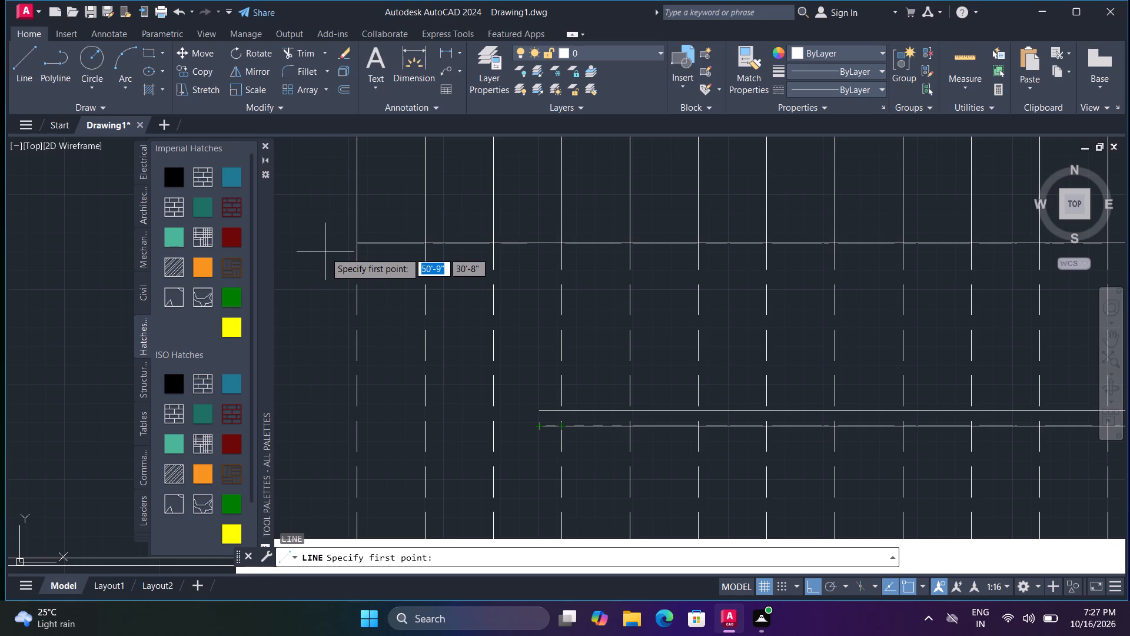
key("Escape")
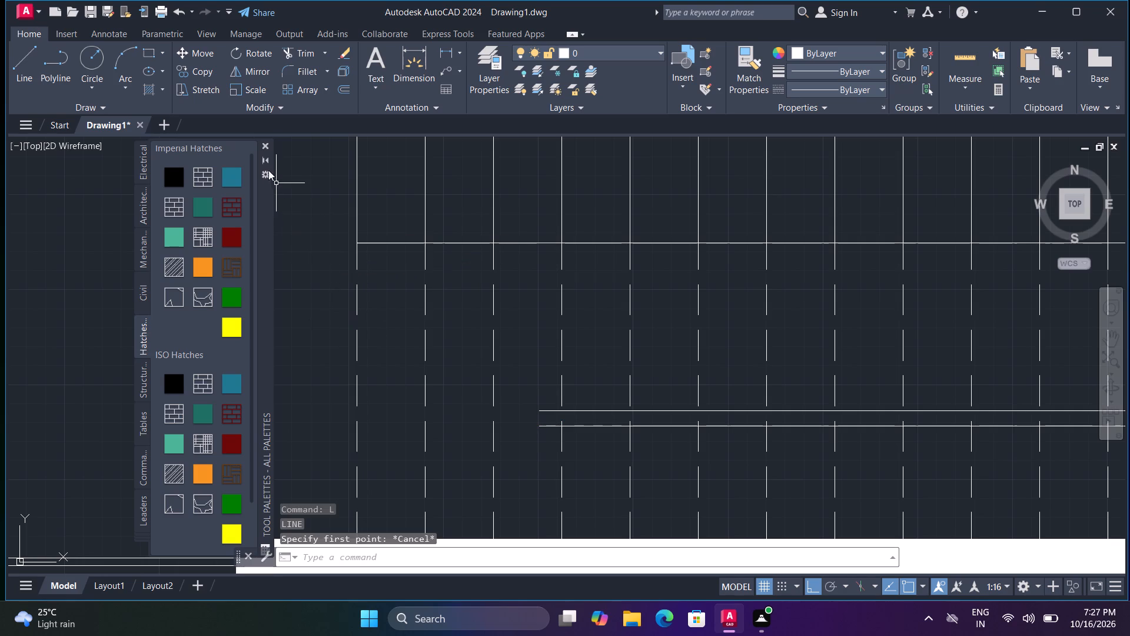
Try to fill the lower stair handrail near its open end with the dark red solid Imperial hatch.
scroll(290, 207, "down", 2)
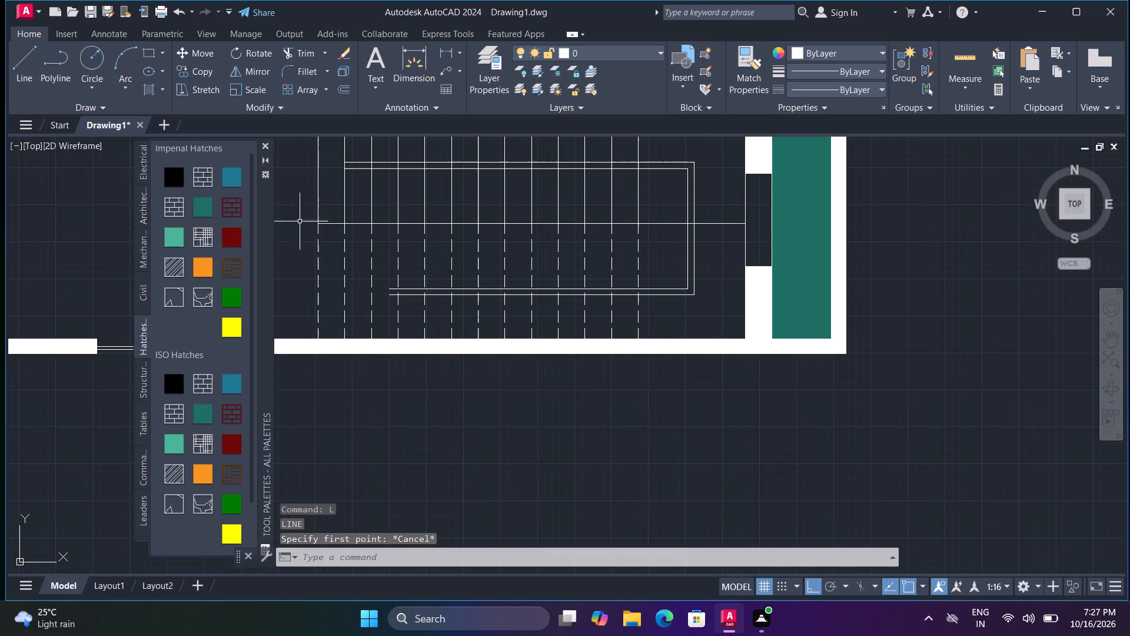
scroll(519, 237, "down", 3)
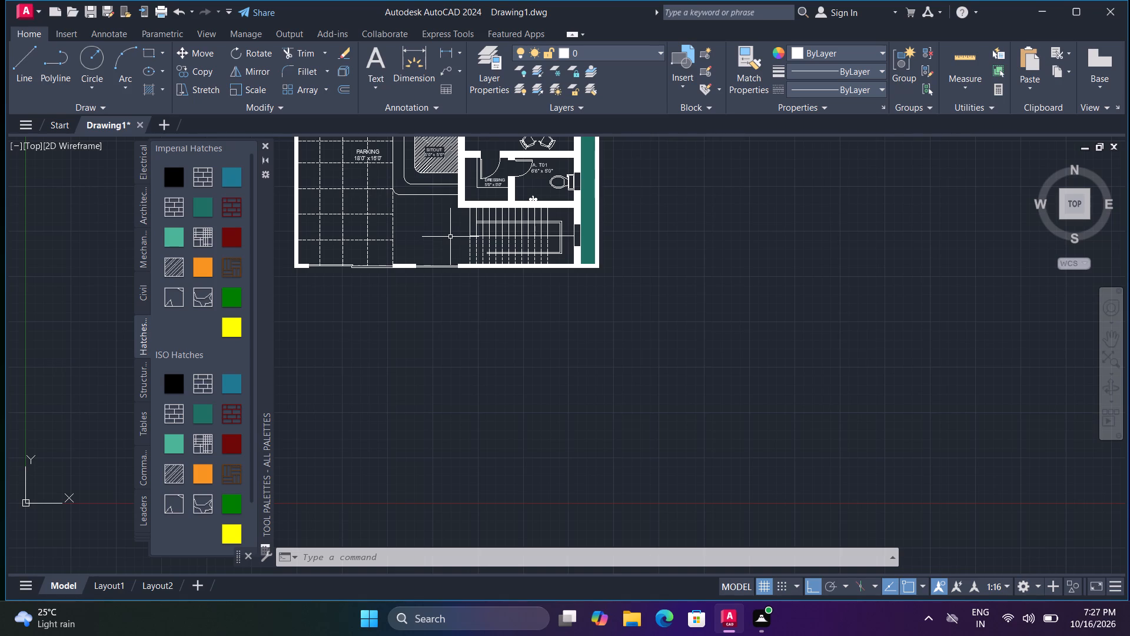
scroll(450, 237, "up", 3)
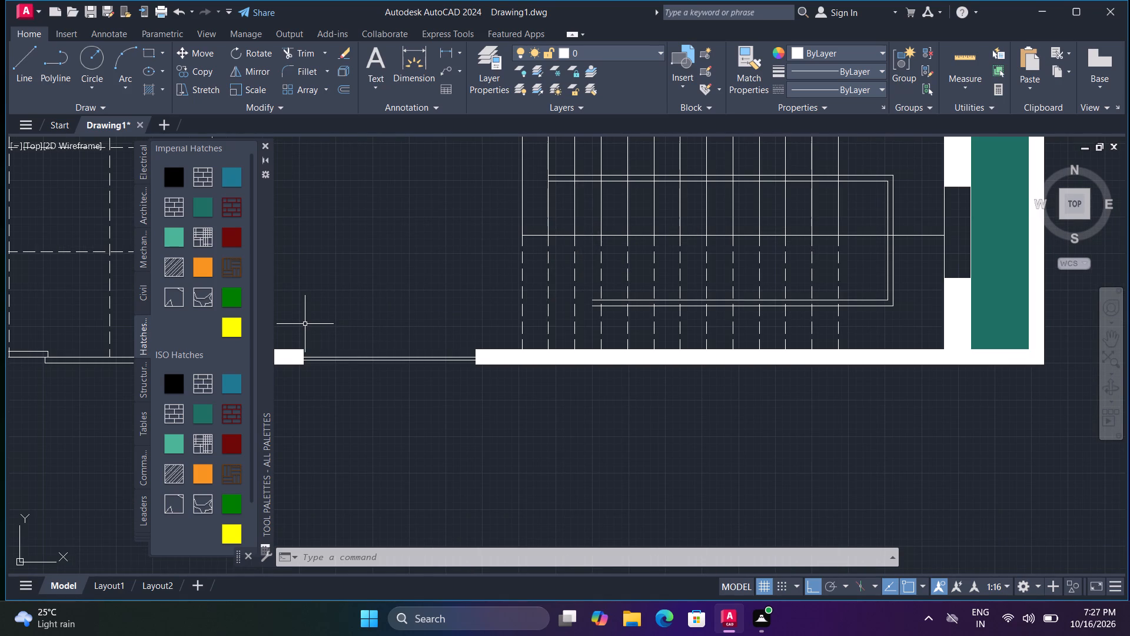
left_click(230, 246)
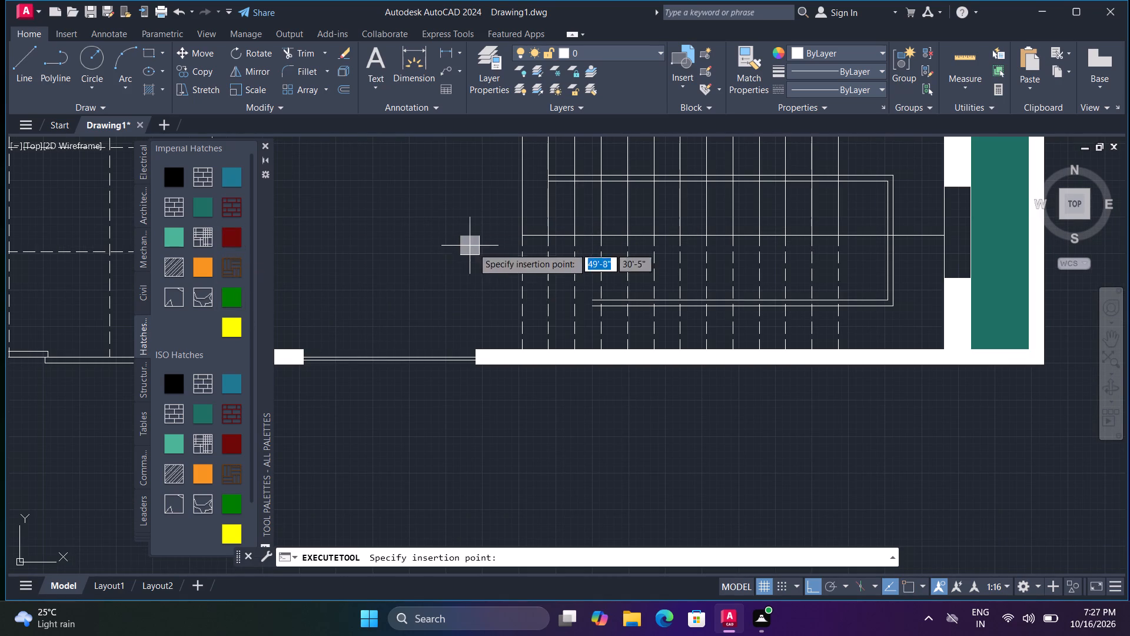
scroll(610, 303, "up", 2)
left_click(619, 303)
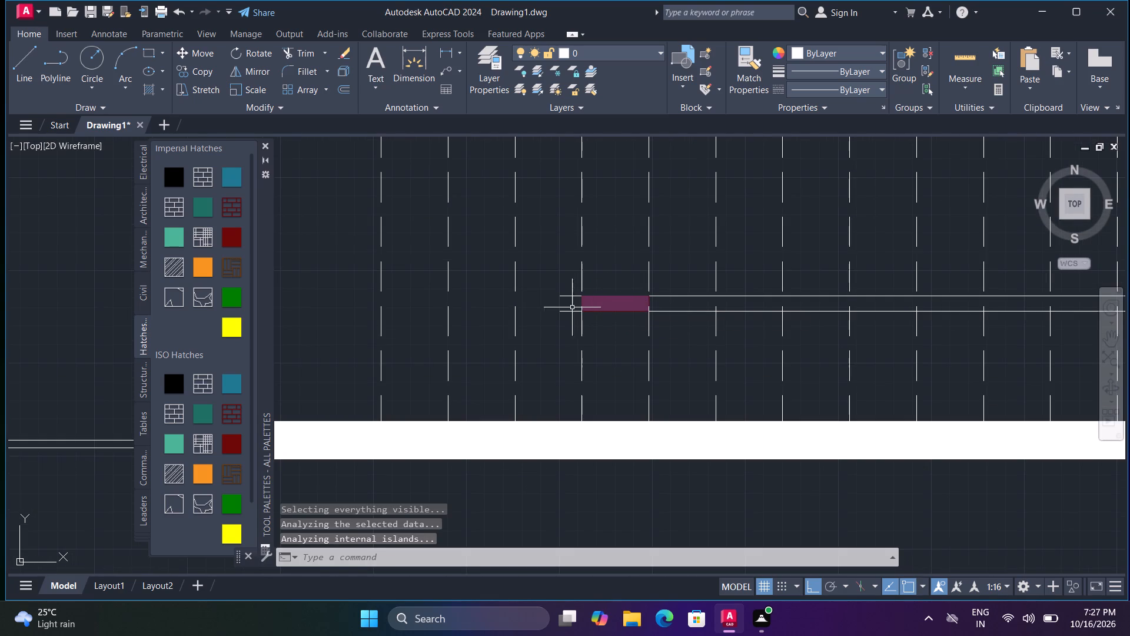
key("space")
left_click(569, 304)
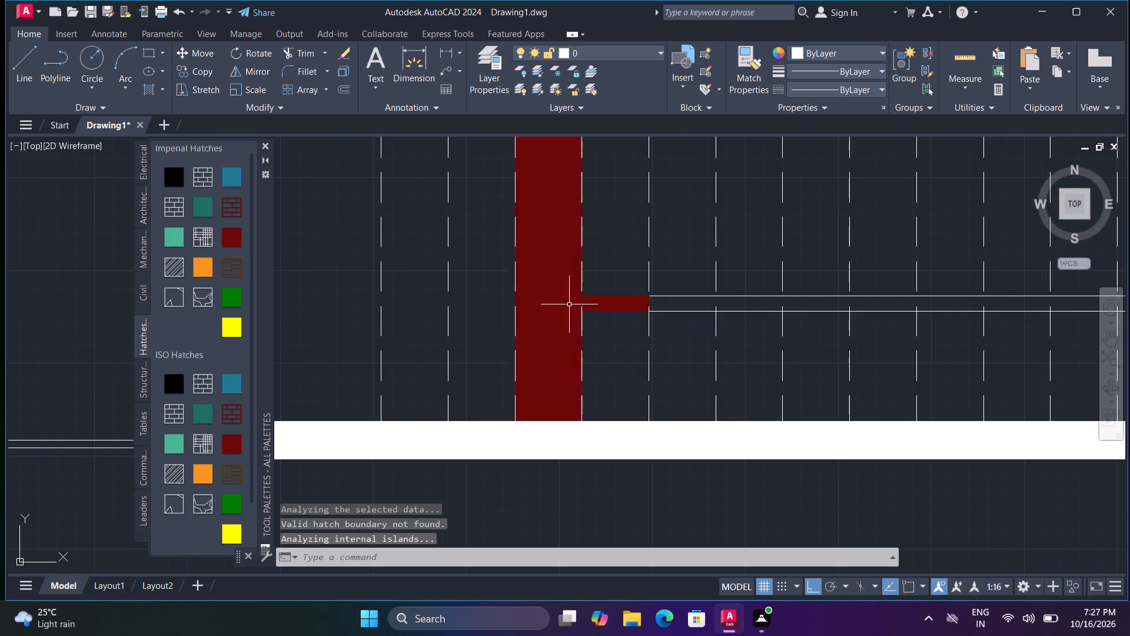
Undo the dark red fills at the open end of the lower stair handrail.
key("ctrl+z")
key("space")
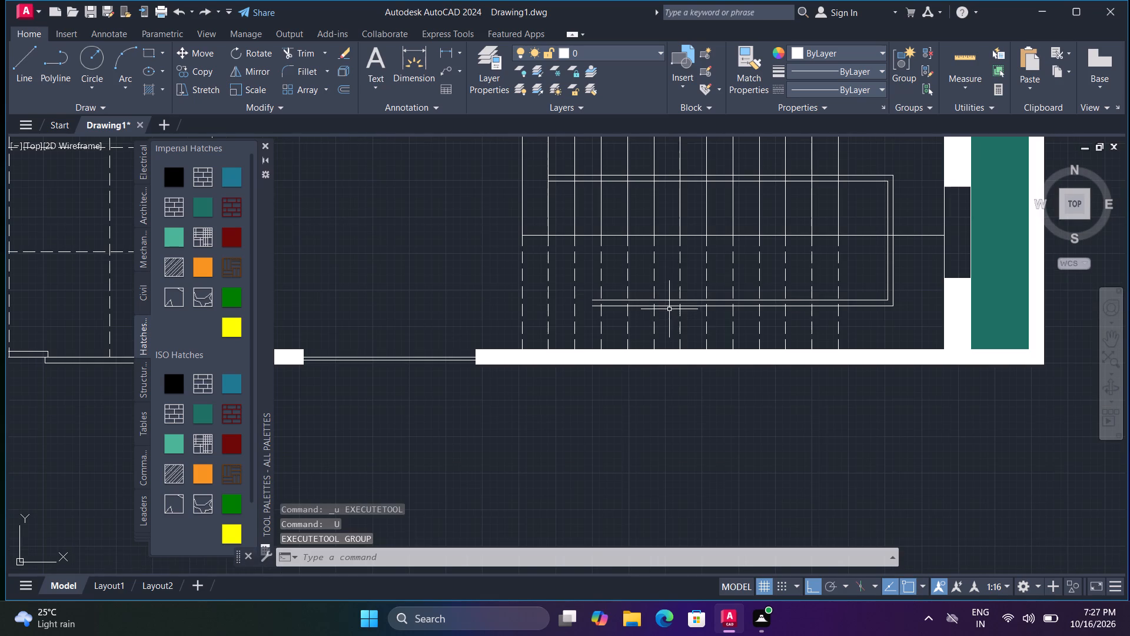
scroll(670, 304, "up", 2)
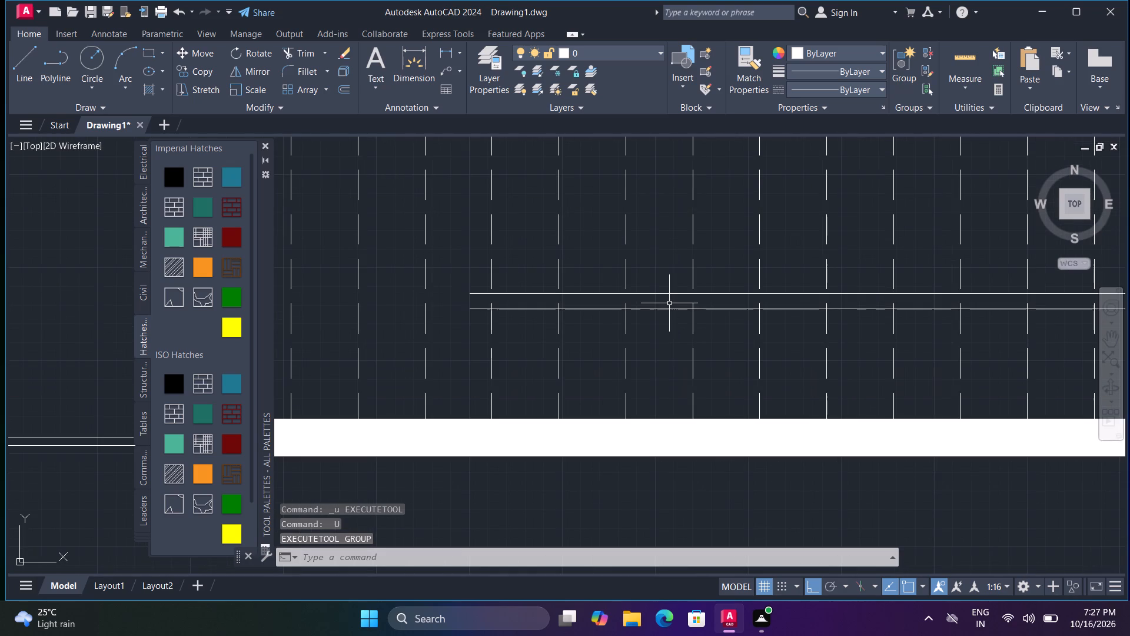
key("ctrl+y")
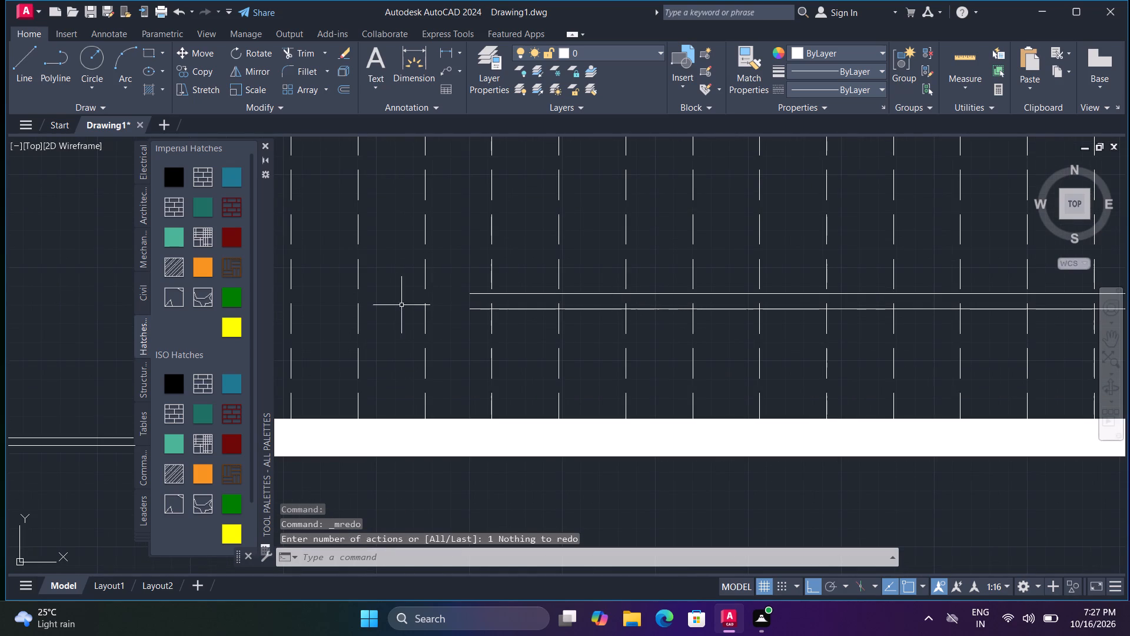
Fill the first six tread segments of the lower handrail from its open end with the dark red solid Imperial hatch.
left_click(234, 237)
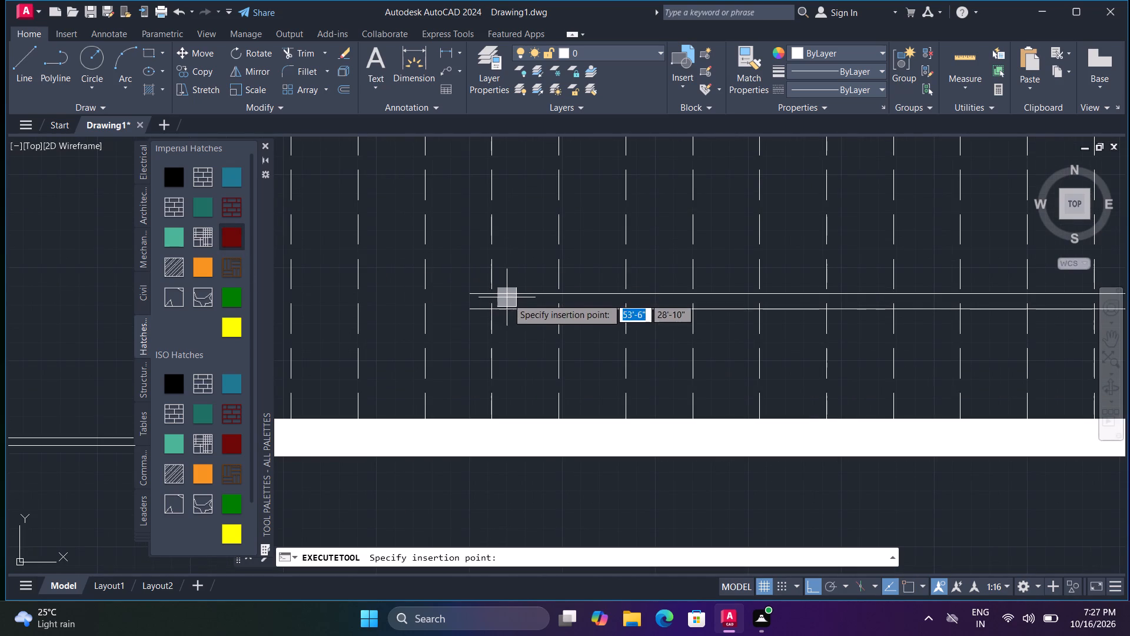
left_click(513, 302)
key("space")
left_click(596, 309)
key("space")
left_click(653, 306)
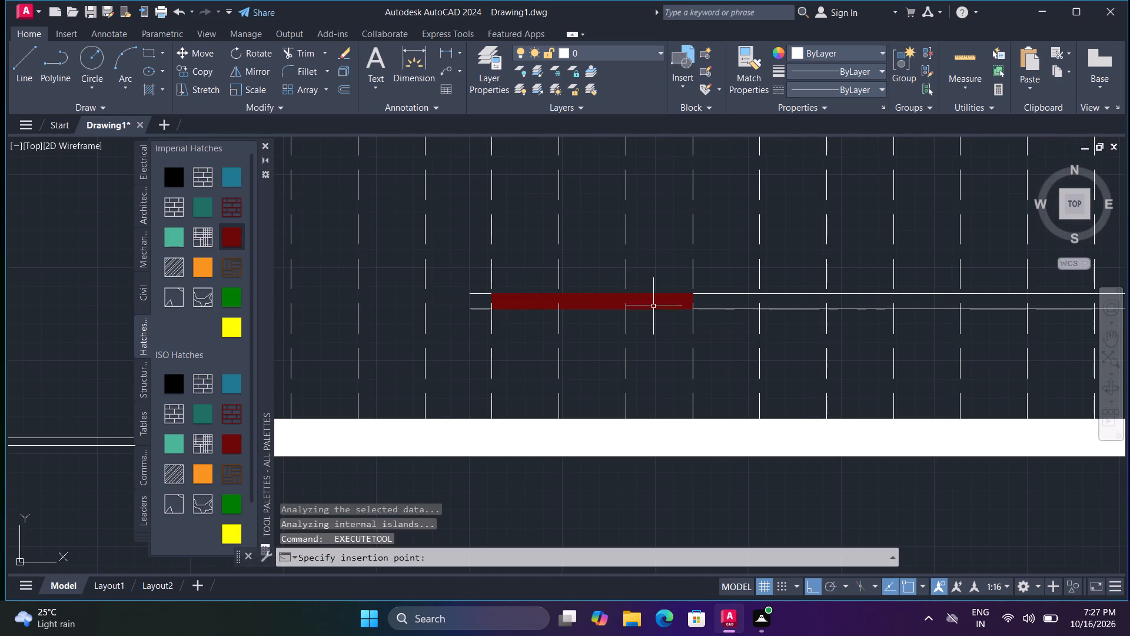
key("space")
left_click(740, 303)
key("space")
left_click(828, 308)
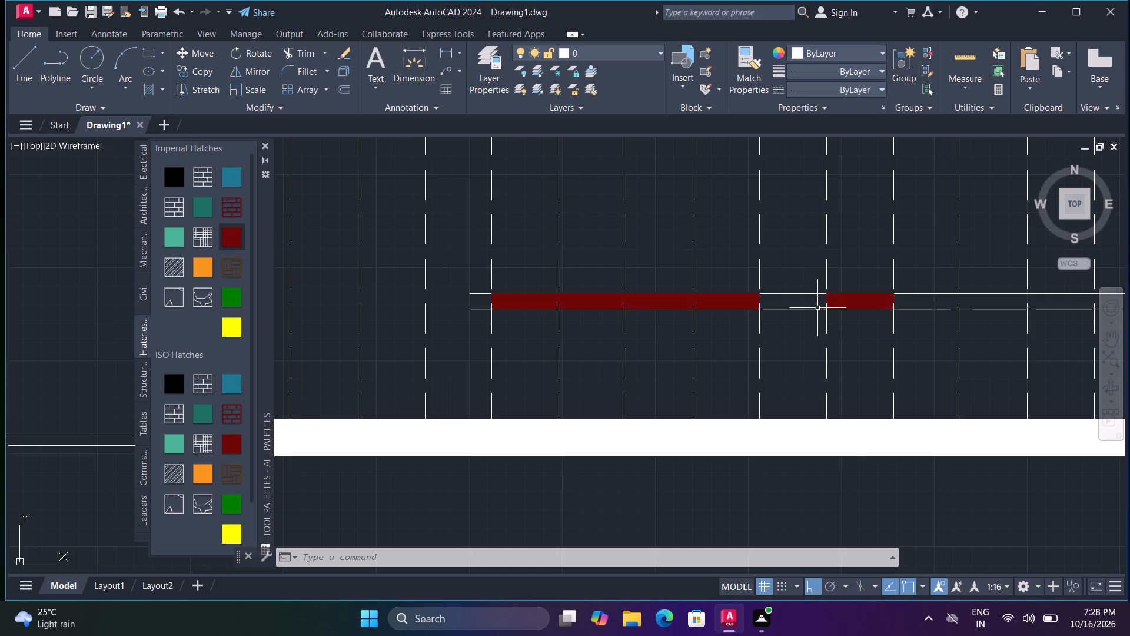
key("space")
left_click(806, 303)
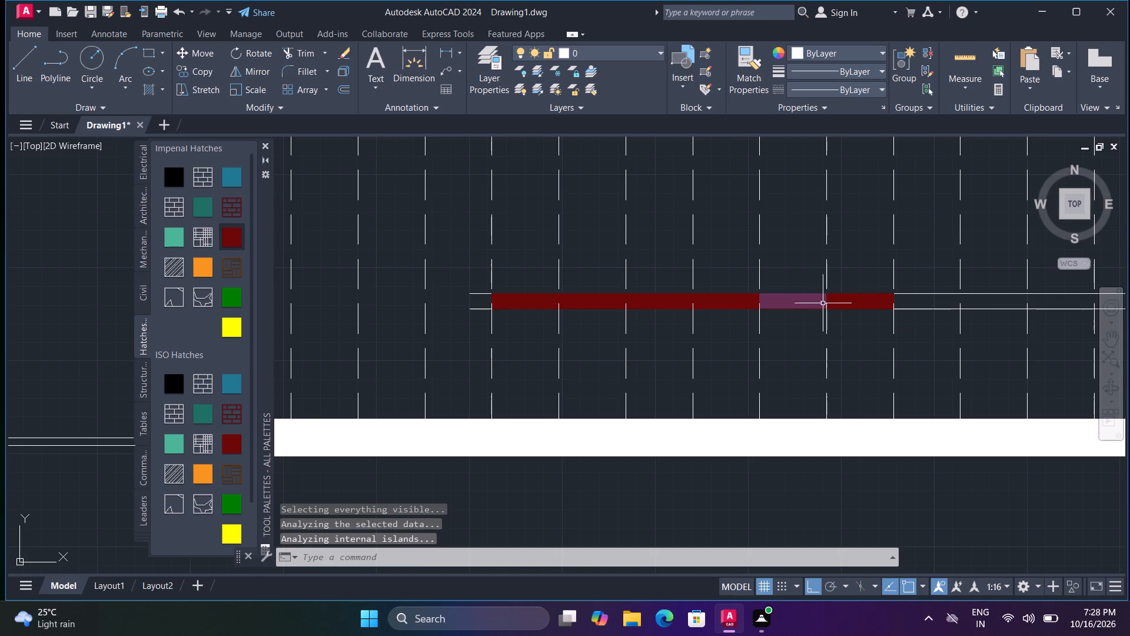
Fill the rest of the lower handrail with dark red, around its corner and up to the line between the flights.
middle_click_drag(860, 326, 762, 321)
scroll(759, 316, "down", 1)
key("space")
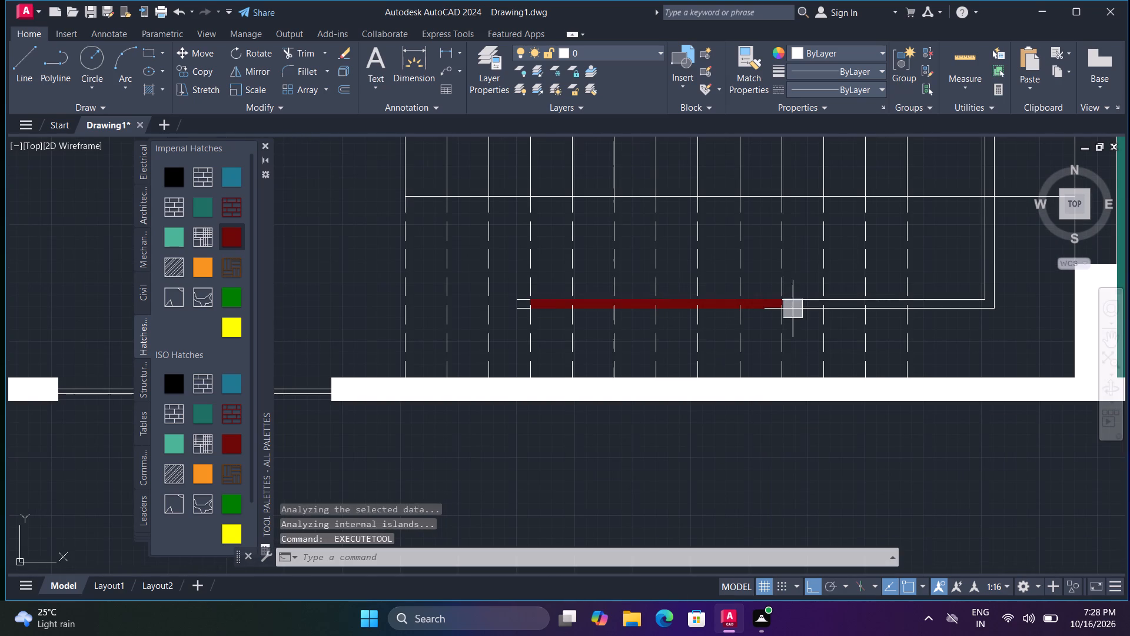
left_click(793, 306)
key("space")
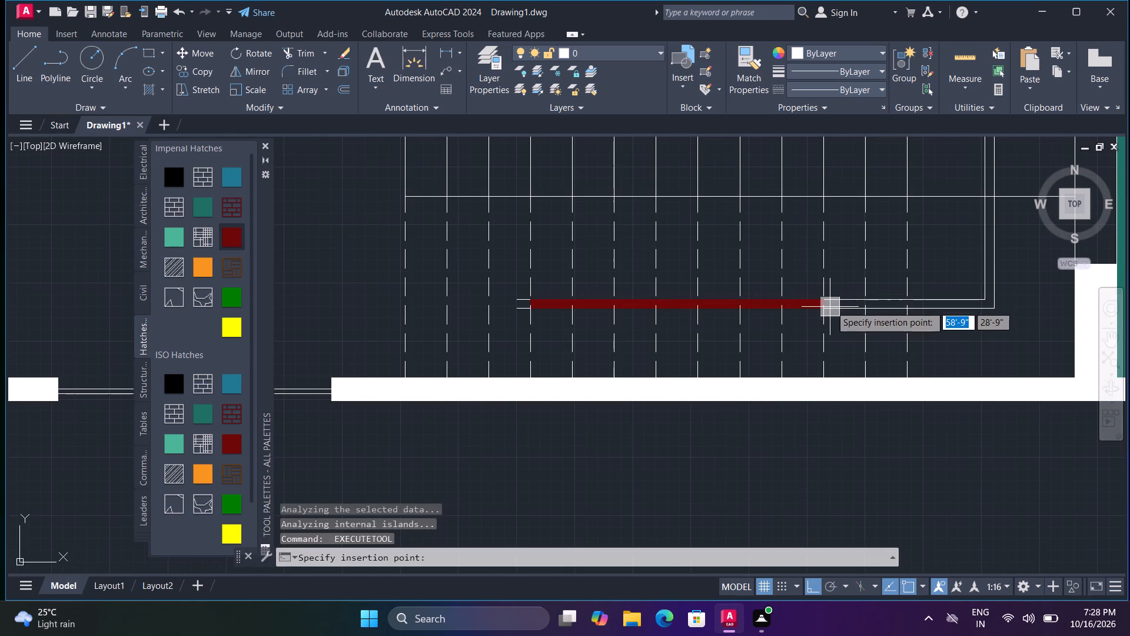
left_click(831, 305)
key("space")
left_click(896, 300)
key("space")
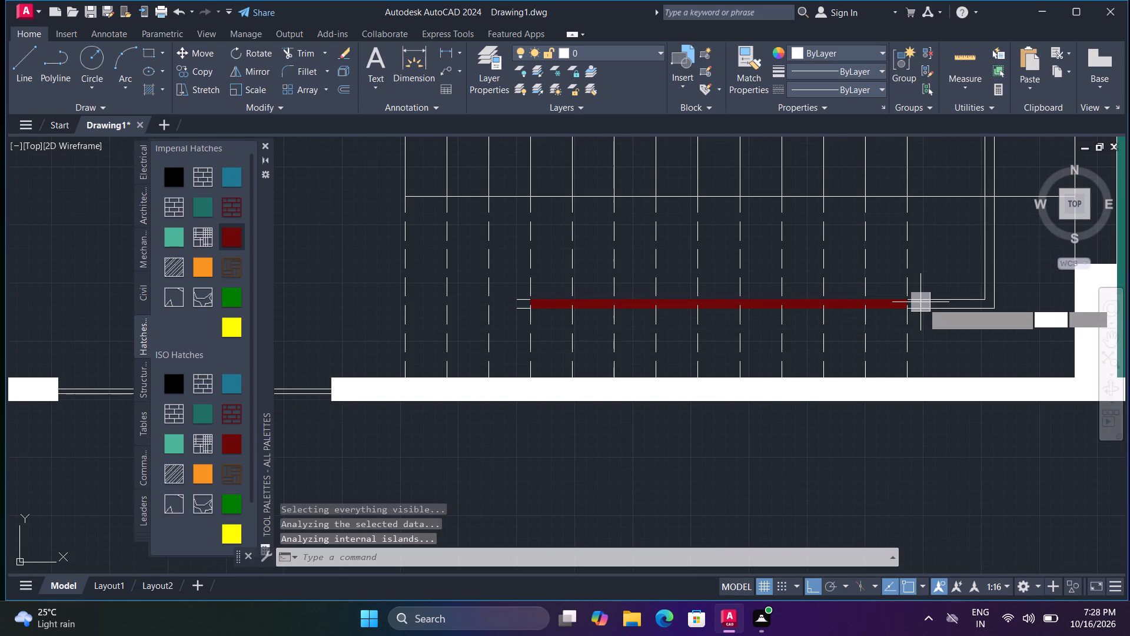
left_click(928, 306)
Fill the upper handrail corner and the adjoining five tread segments of the upper run with the same dark red hatch.
scroll(935, 290, "down", 3)
scroll(937, 262, "up", 3)
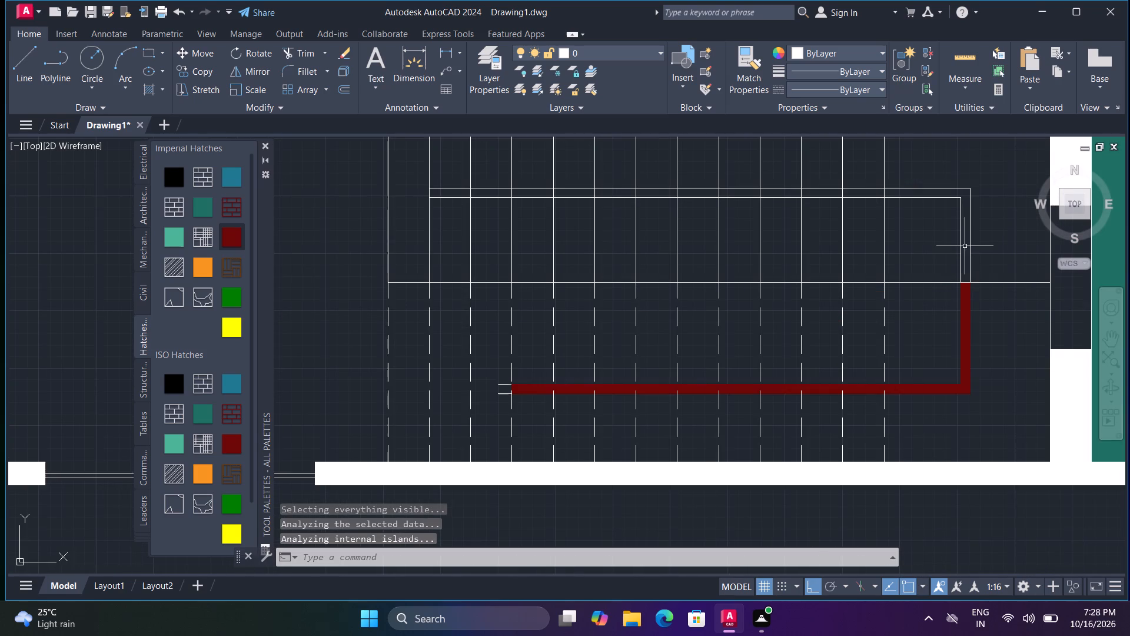
key("space")
left_click(966, 242)
key("space")
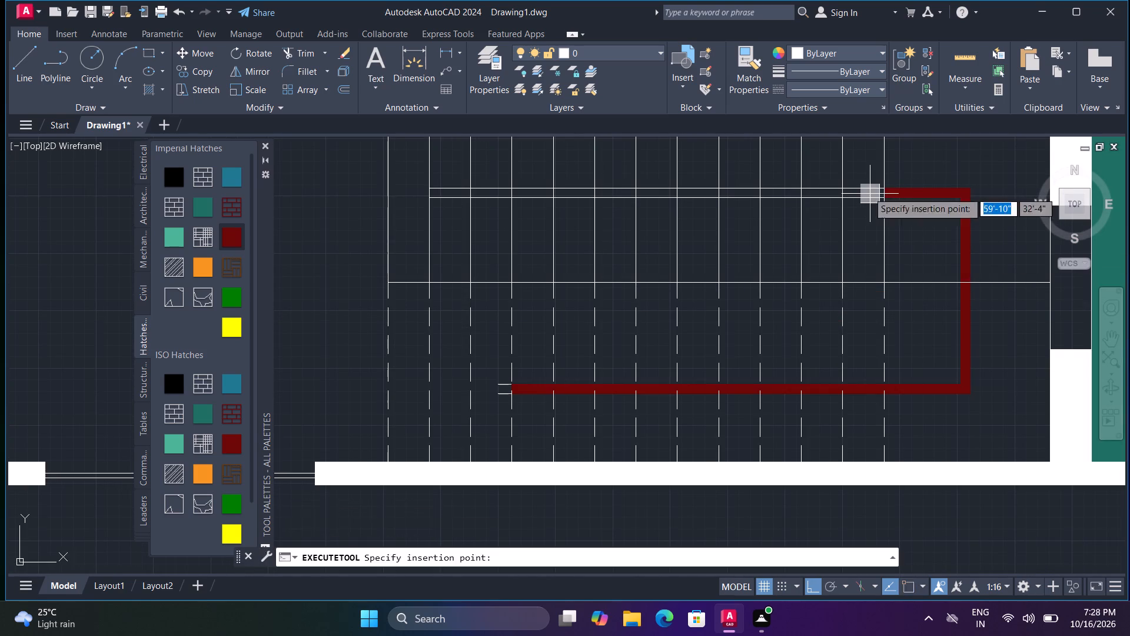
left_click(868, 192)
key("space")
left_click(814, 193)
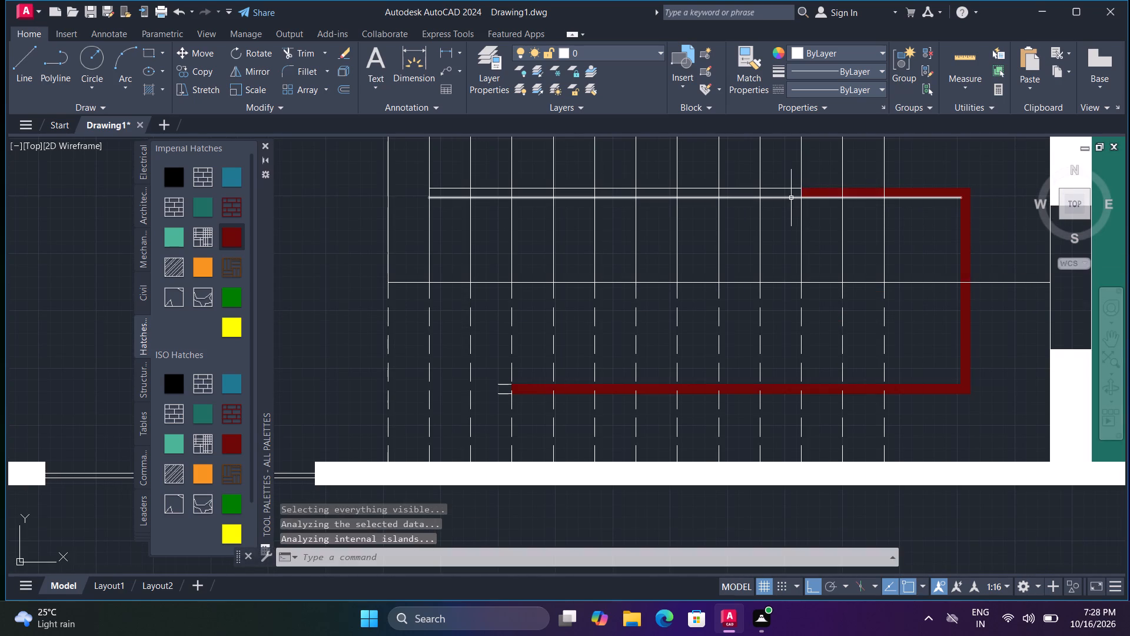
key("space")
left_click(786, 192)
key("space")
left_click(730, 190)
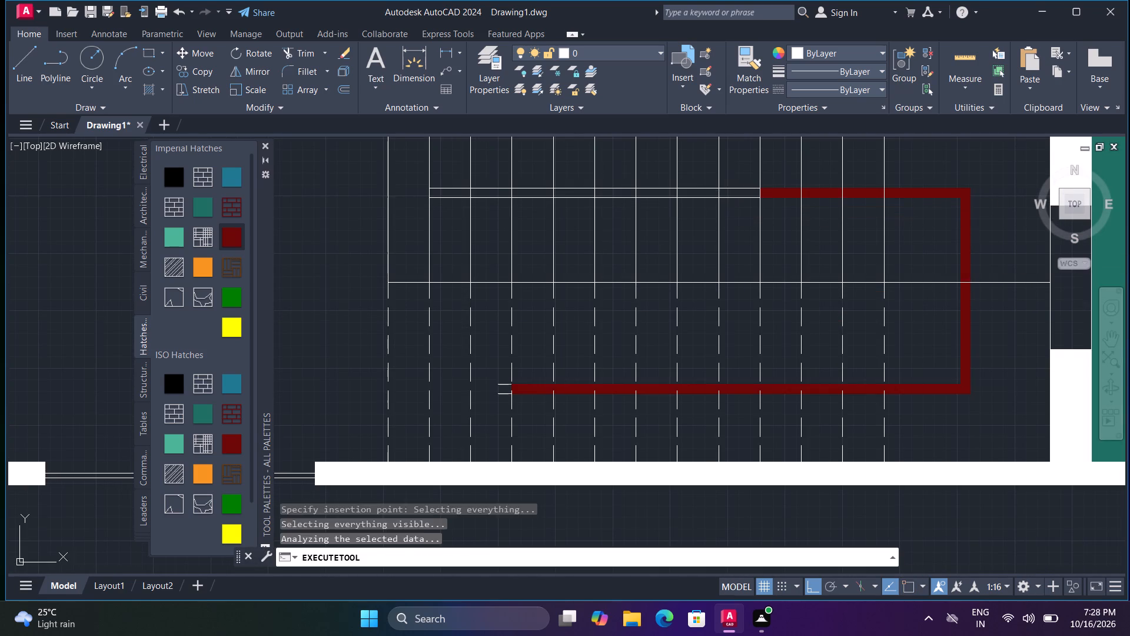
key("space")
left_click(712, 191)
Fill the remaining six tread segments of the upper handrail with dark red, up to its open end.
key("space")
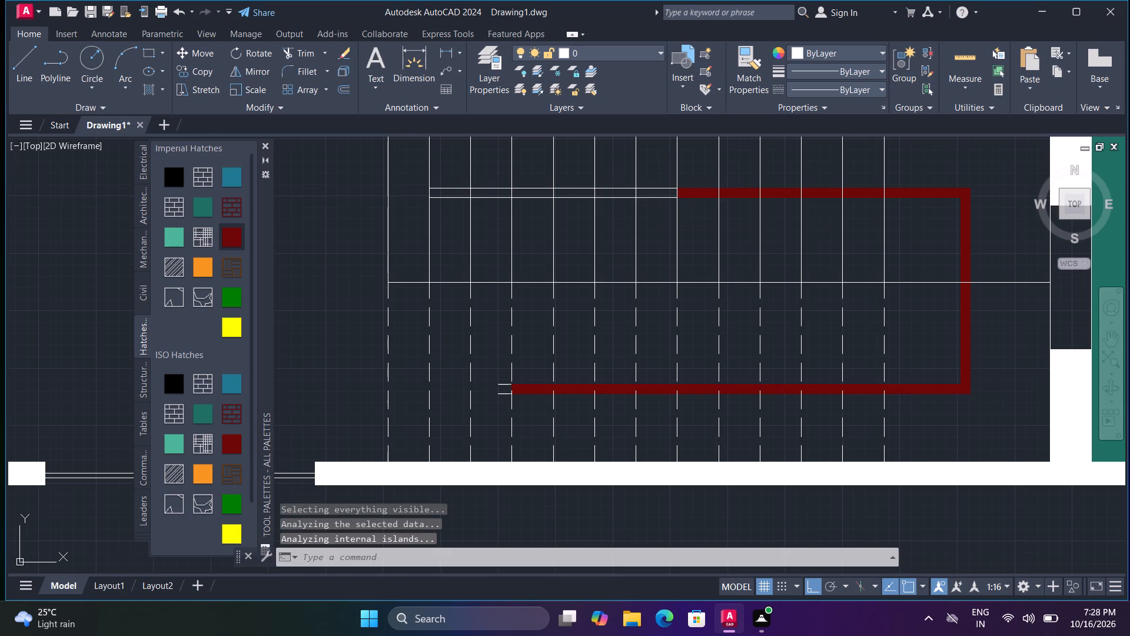
left_click(645, 194)
key("space")
left_click(628, 192)
key("space")
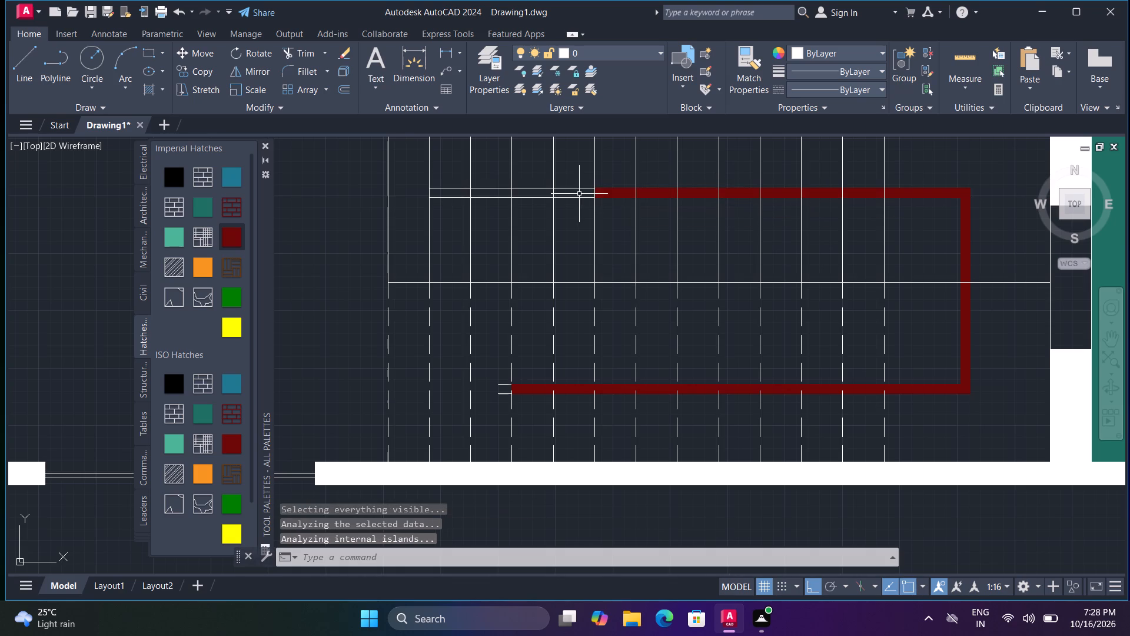
left_click(579, 194)
key("space")
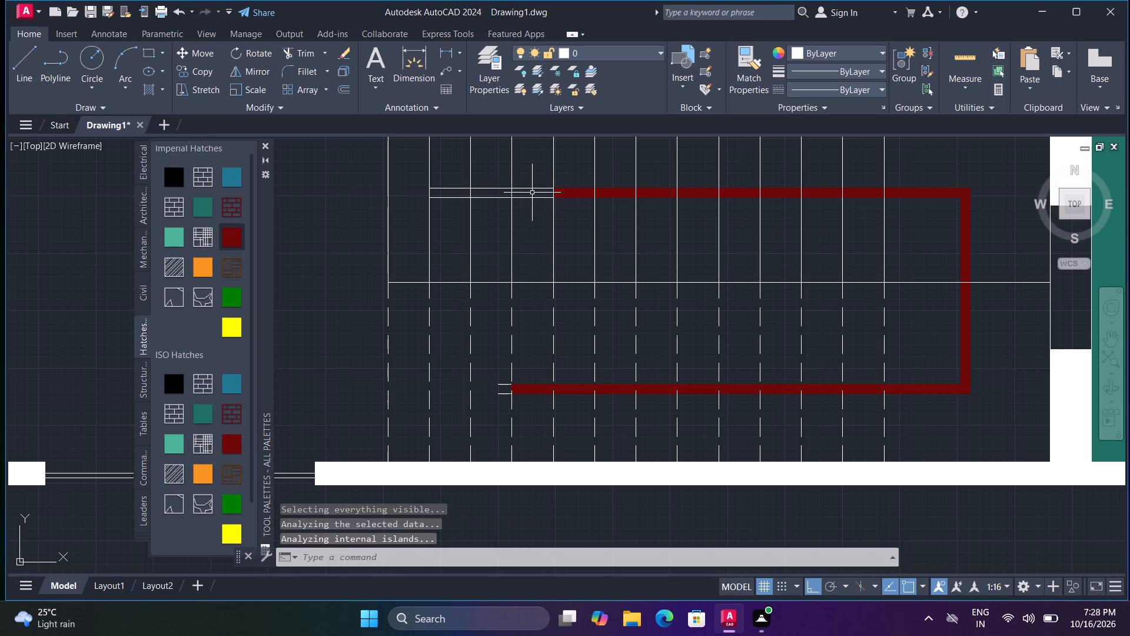
left_click(532, 192)
key("space")
left_click(503, 193)
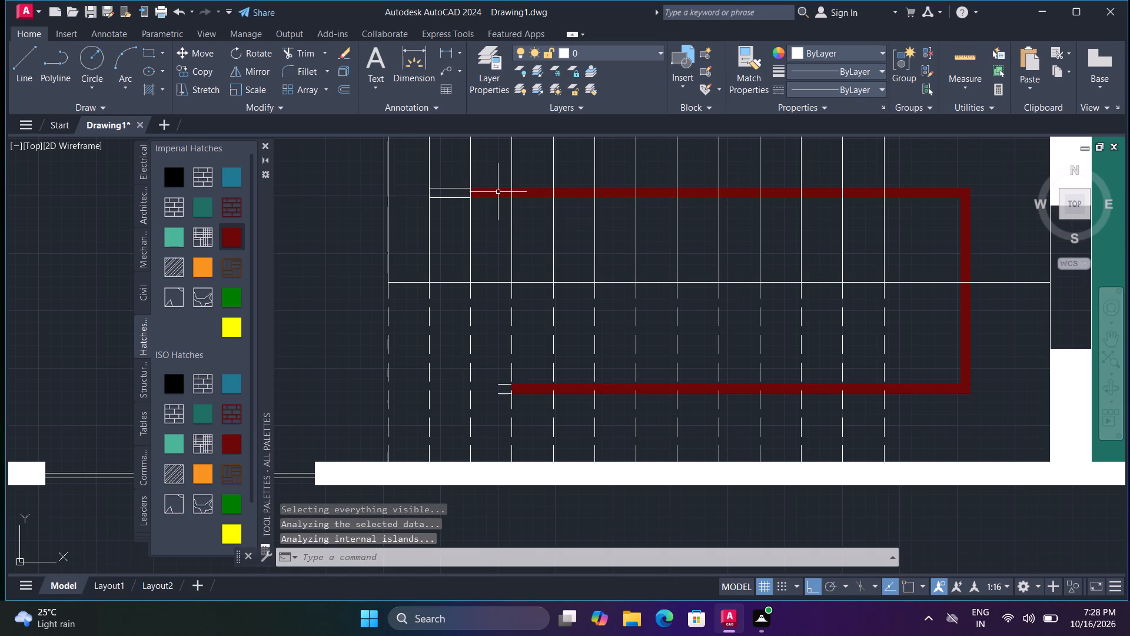
key("space")
left_click(460, 194)
scroll(461, 197, "down", 2)
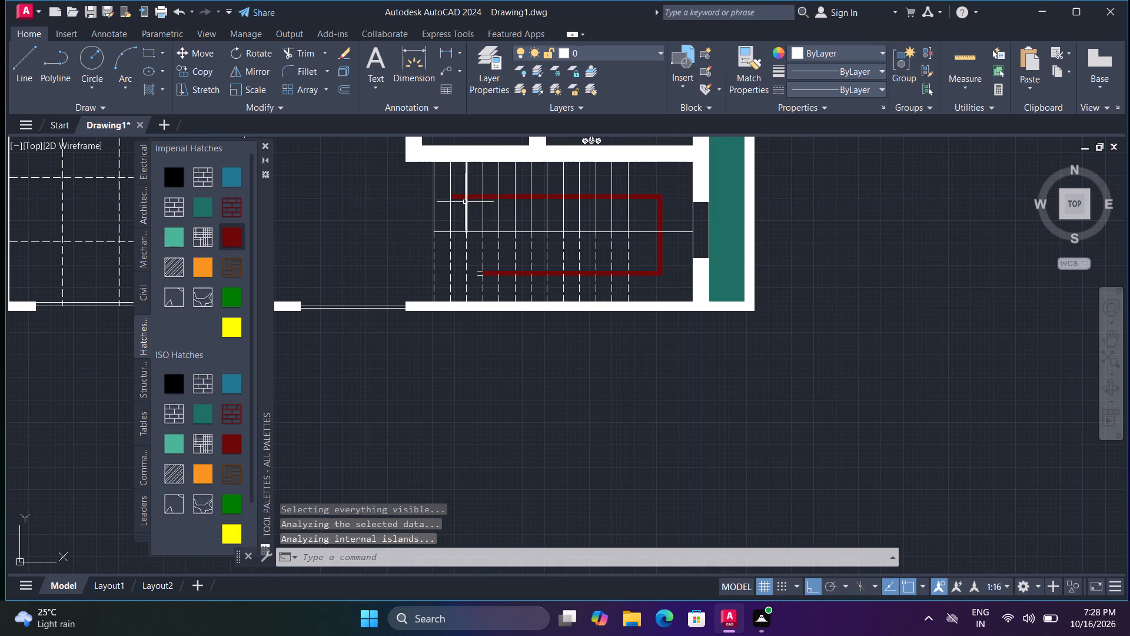
key("Escape")
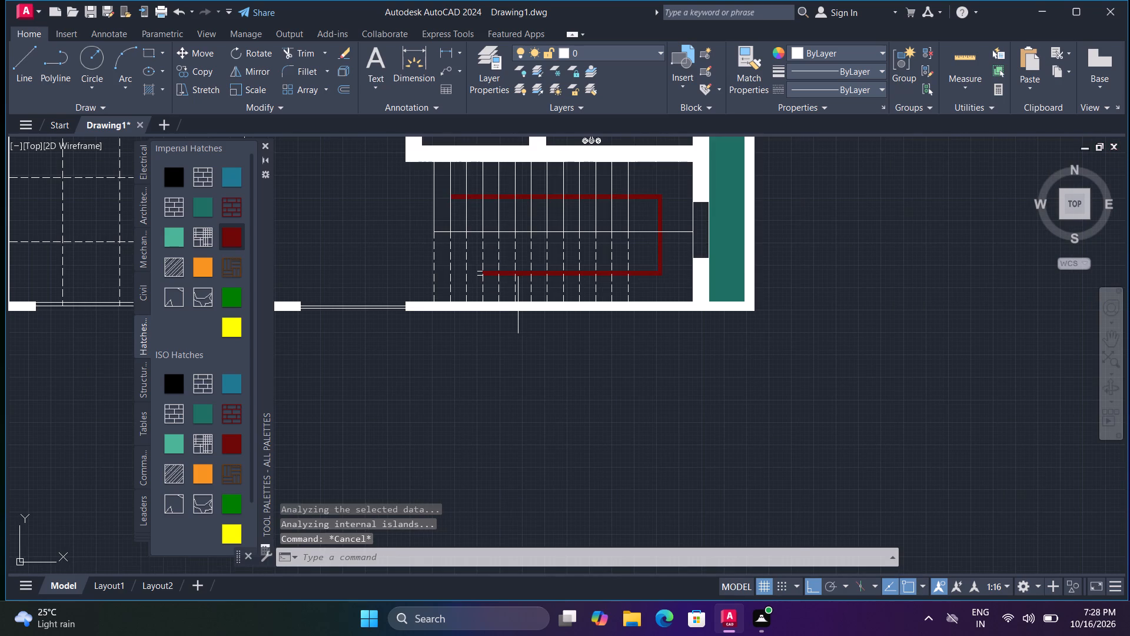
Browse DesignCenter from the Home - Space Planner drawing to the Dynamic Blocks folder under Sample\en-us.
key("ctrl+2")
left_click(278, 226)
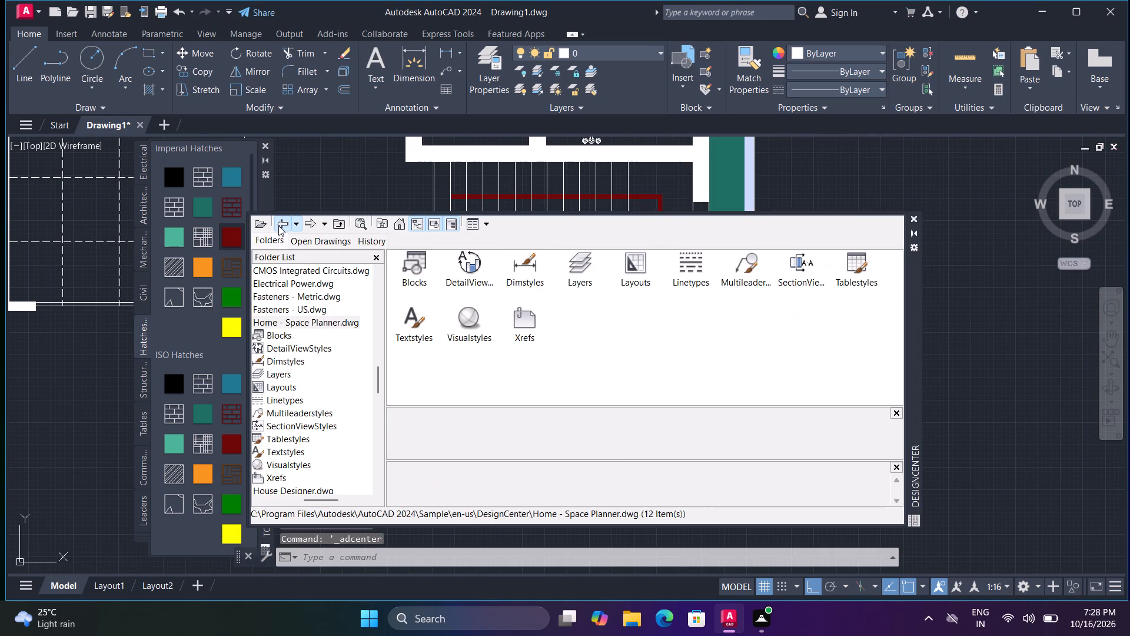
left_click(278, 225)
left_click(278, 225)
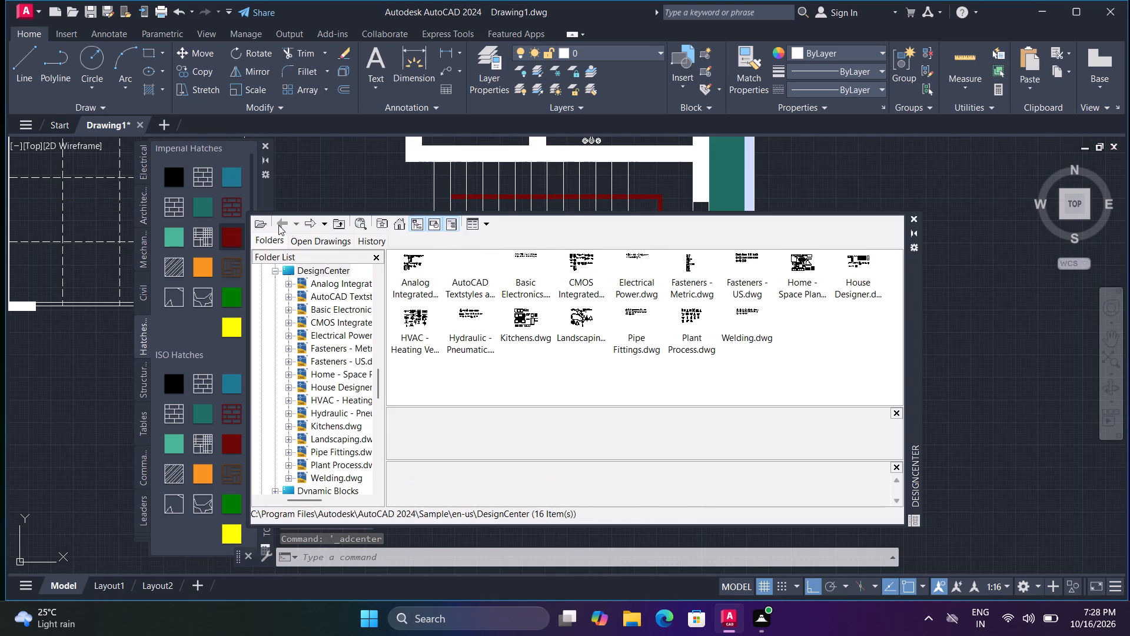
left_click(283, 227)
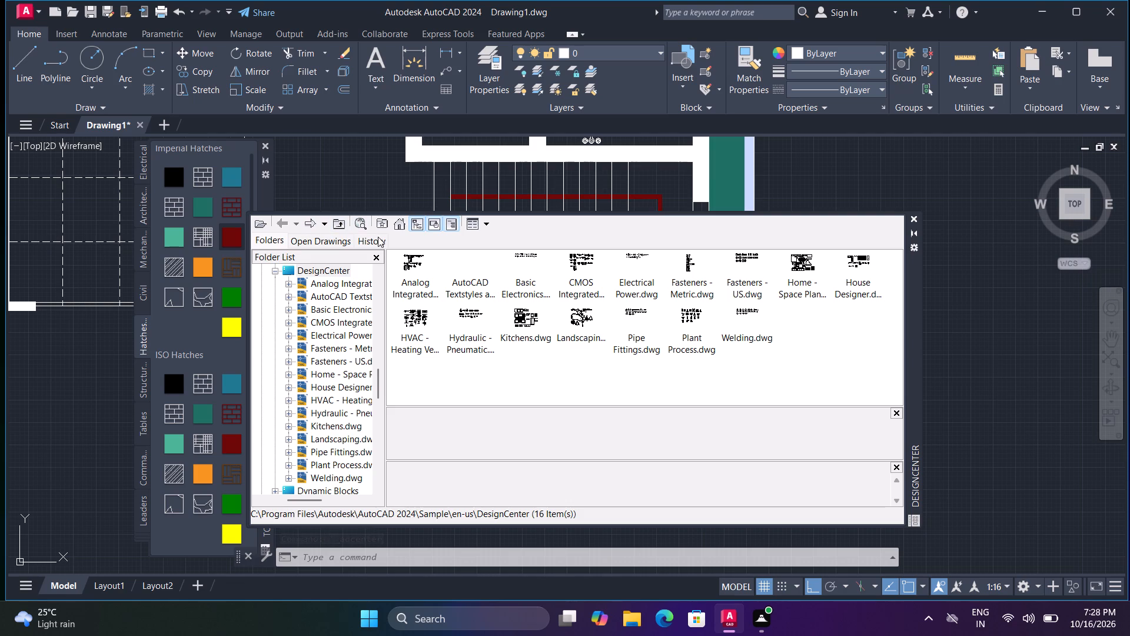
left_click(395, 225)
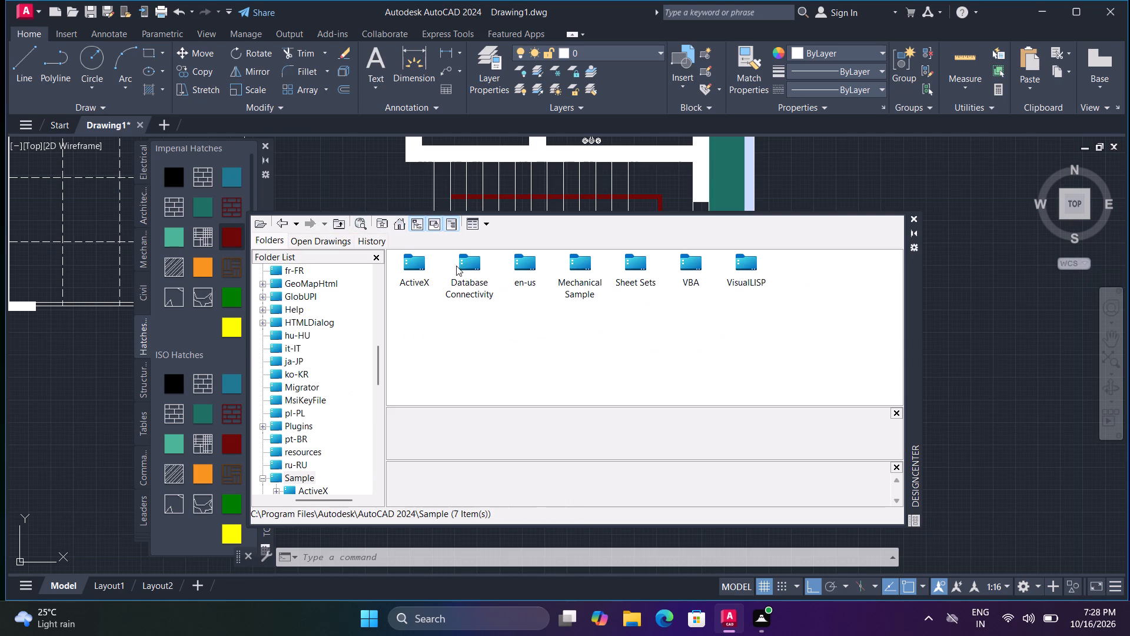
double_click(516, 265)
double_click(454, 264)
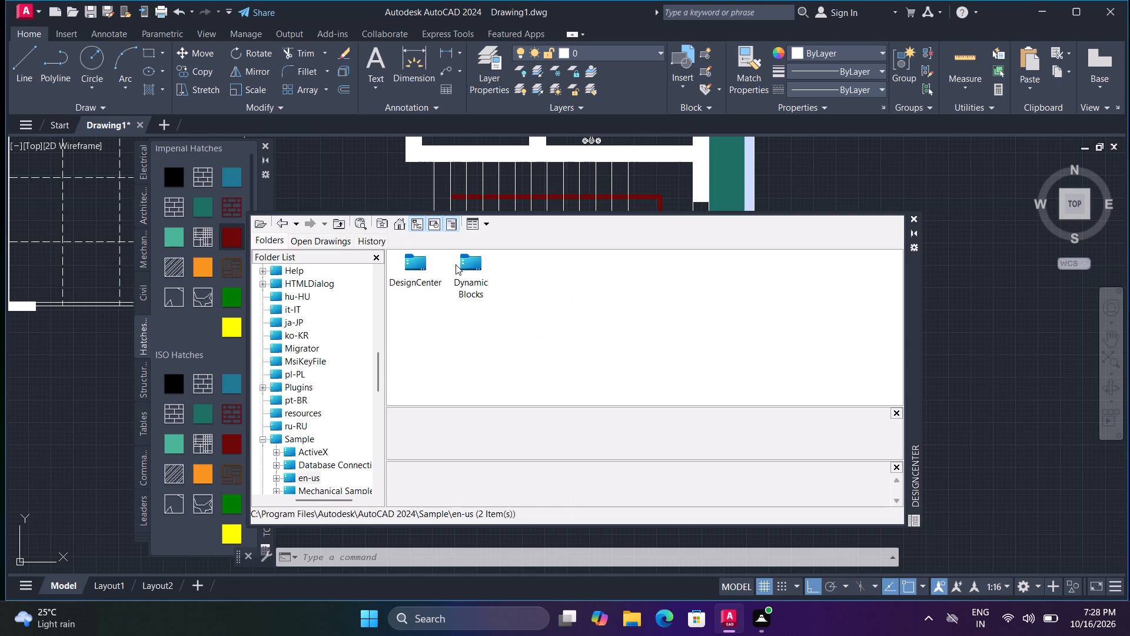
double_click(460, 264)
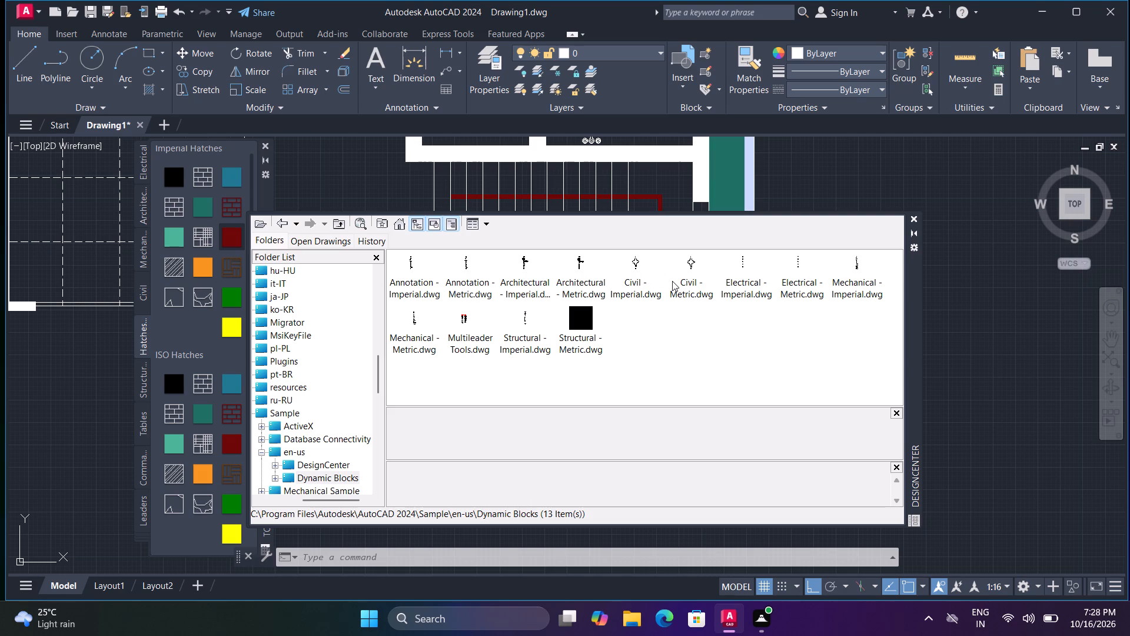
Examine the blocks in Multileader Tools.dwg and Mechanical - Metric.dwg for a usable symbol.
double_click(471, 326)
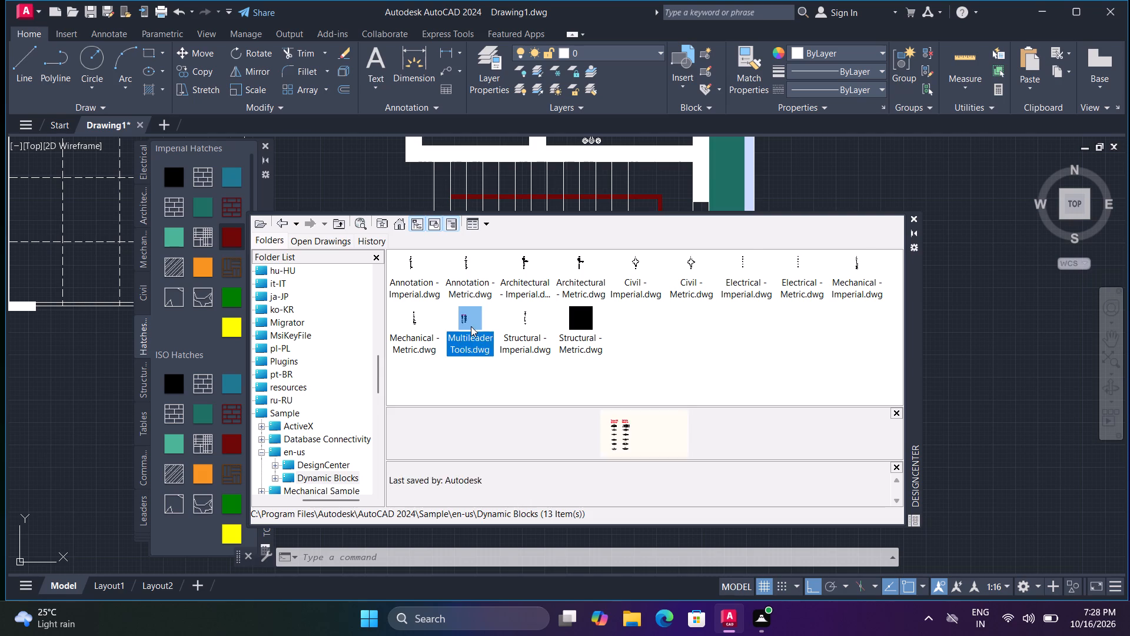
double_click(423, 276)
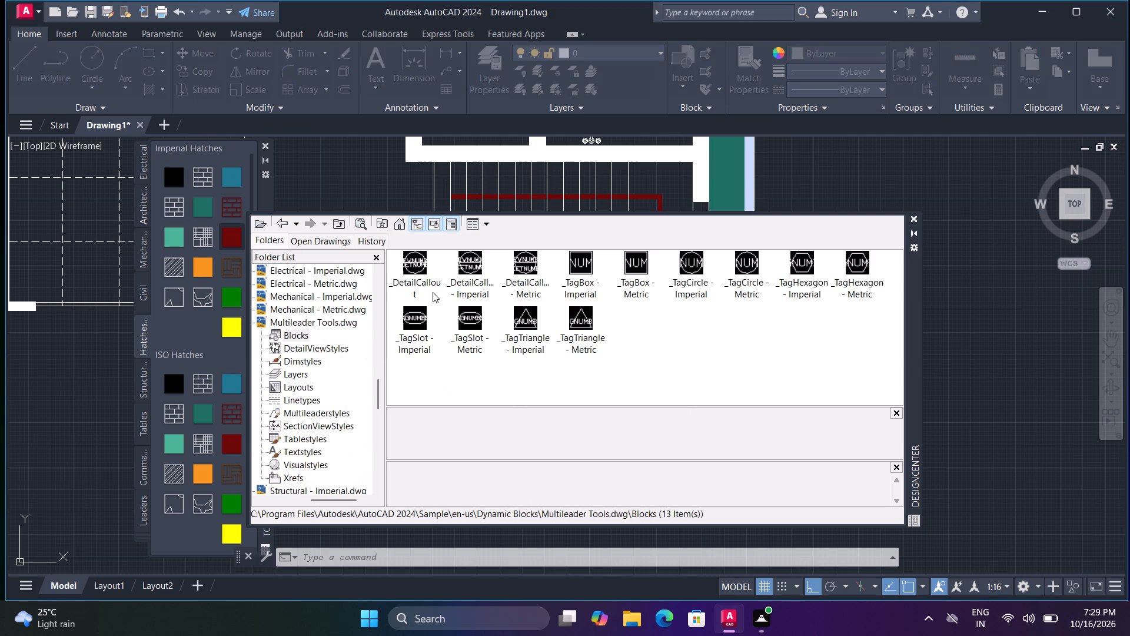
left_click(280, 227)
left_click(280, 227)
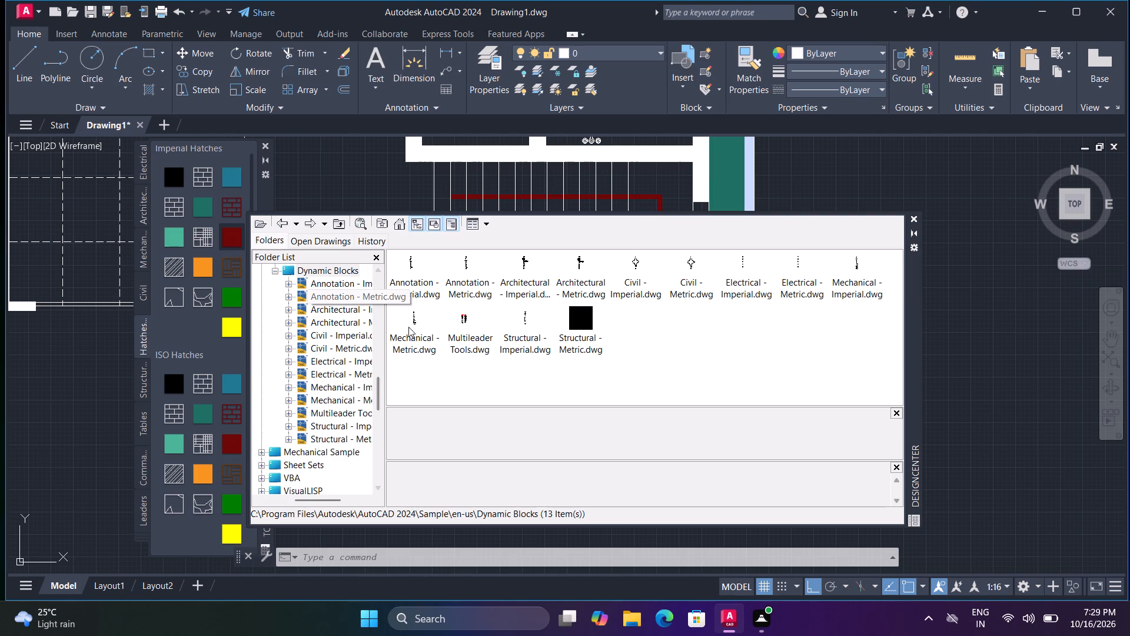
double_click(408, 327)
double_click(404, 281)
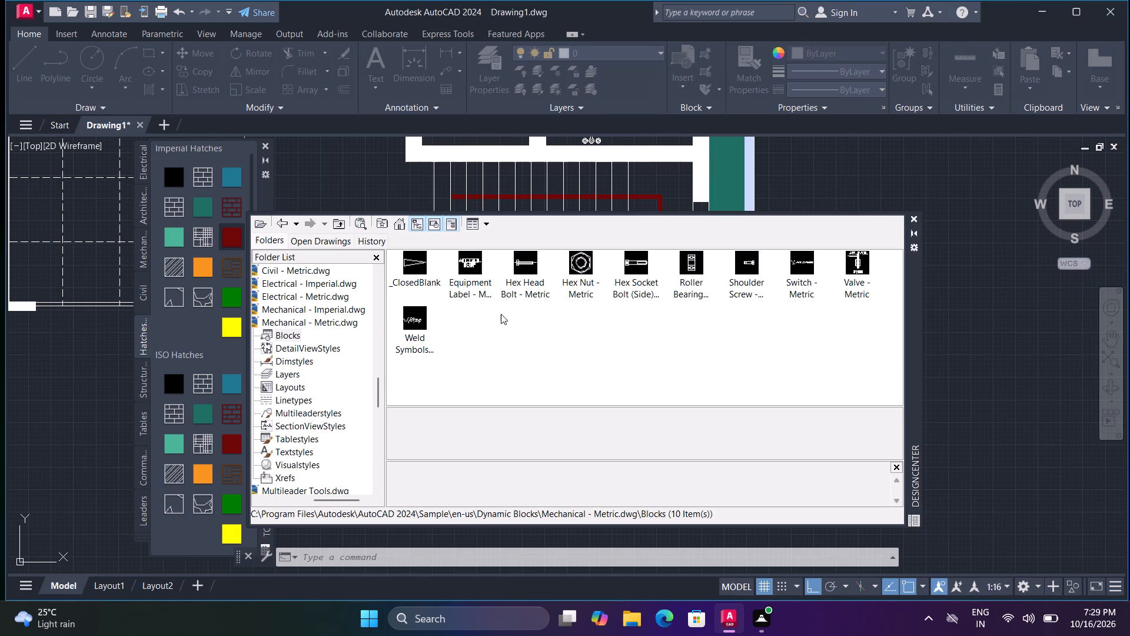
left_click(278, 229)
left_click(278, 229)
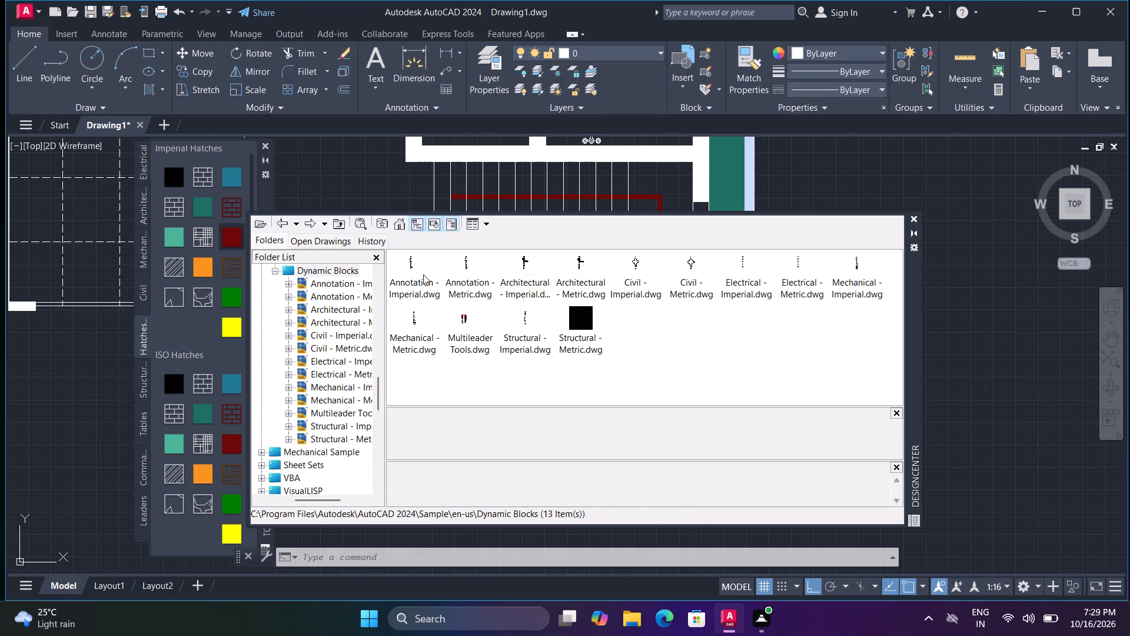
Insert the Moment Connection - Imperial block from Structural - Imperial.dwg into the empty area beside the plan and close DesignCenter.
double_click(523, 322)
double_click(418, 269)
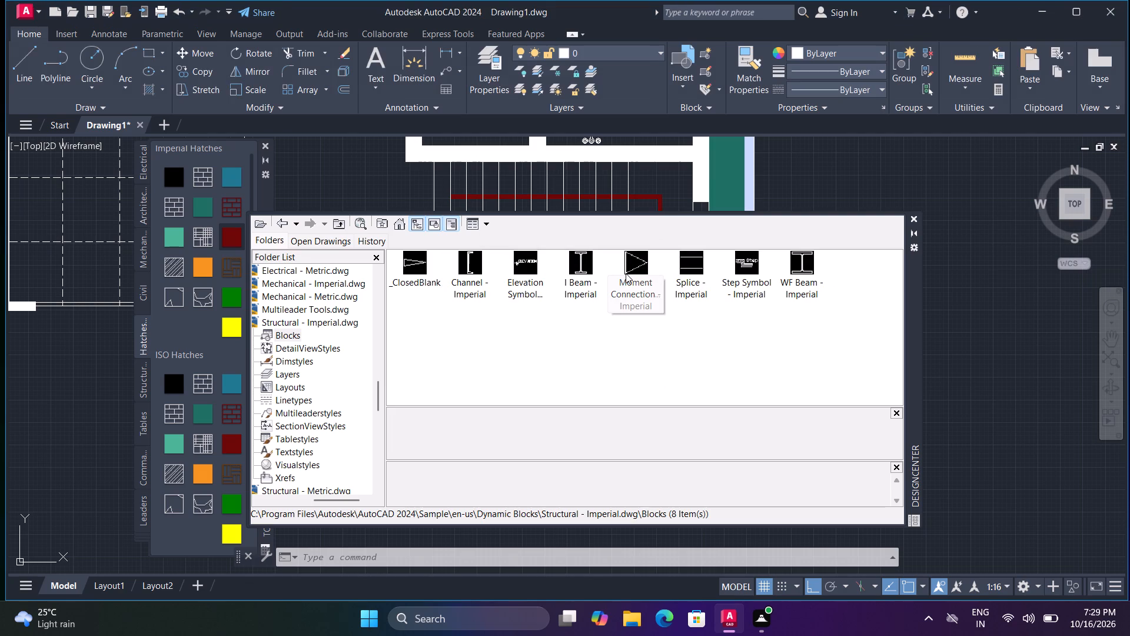
left_click_drag(626, 272, 800, 317)
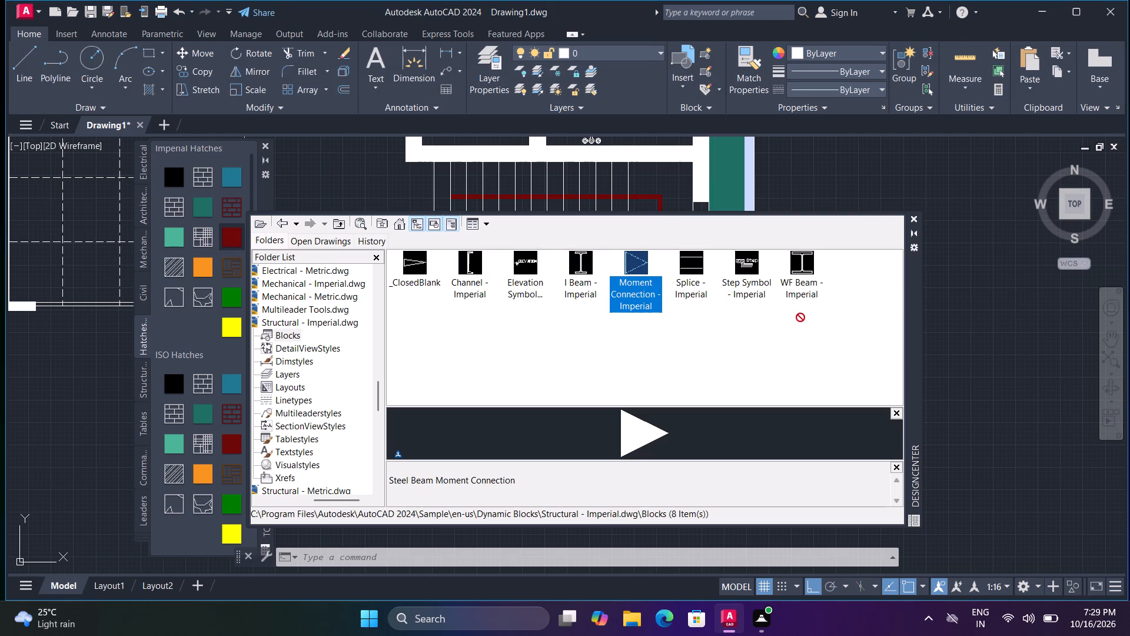
left_click_drag(800, 317, 975, 354)
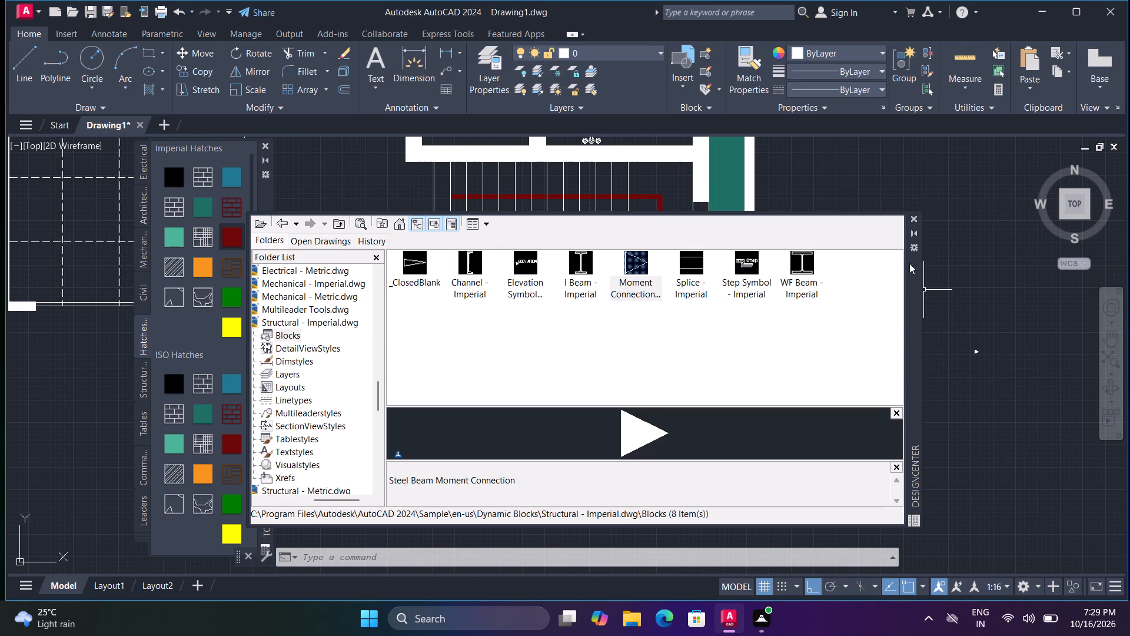
left_click(912, 216)
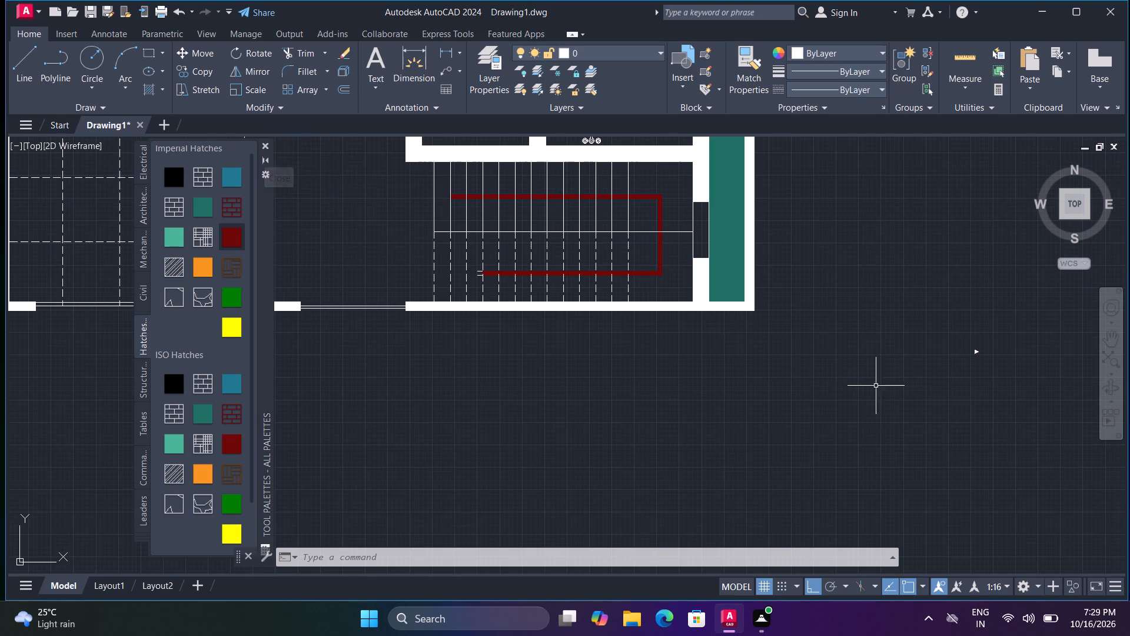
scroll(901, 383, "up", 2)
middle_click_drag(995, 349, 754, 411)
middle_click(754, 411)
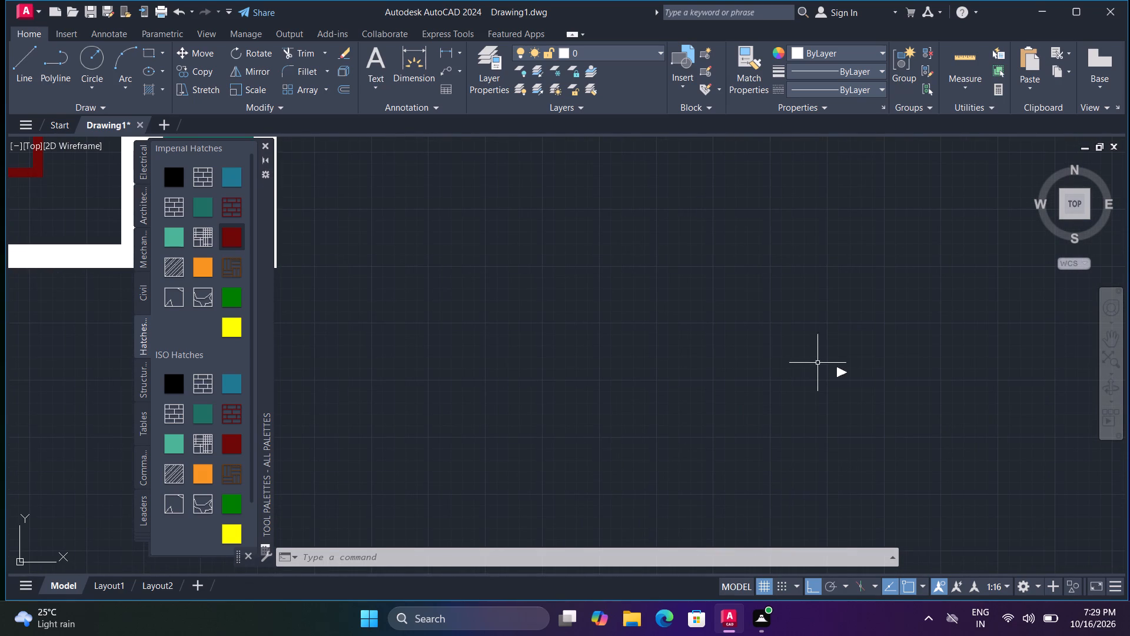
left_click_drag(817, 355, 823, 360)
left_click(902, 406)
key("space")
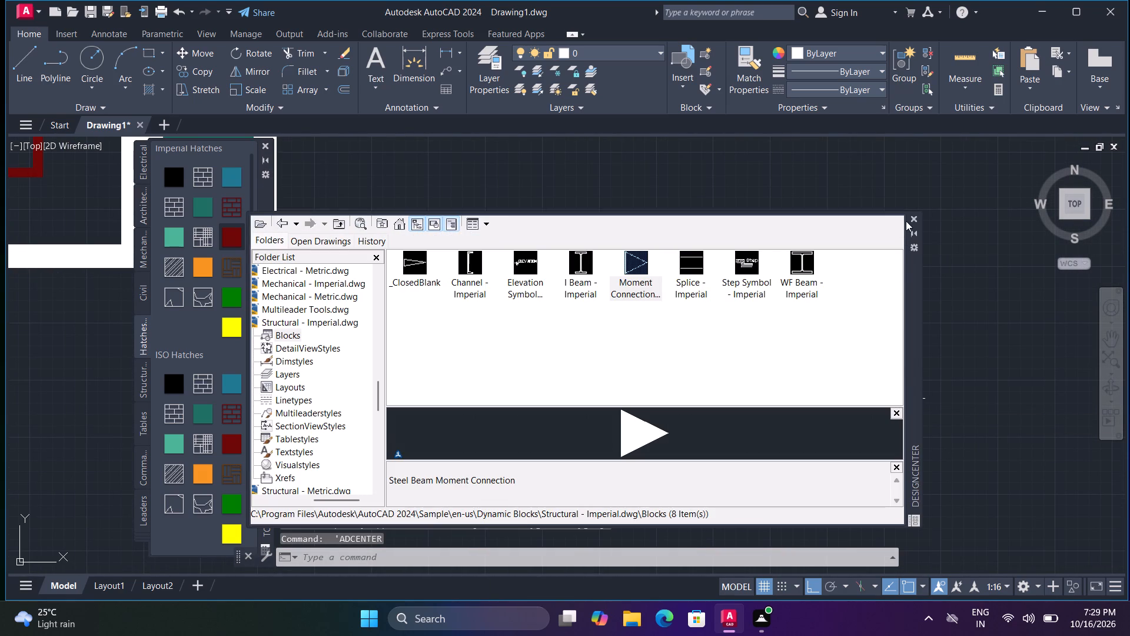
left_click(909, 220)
Rotate the inserted arrowhead block 180° so that it points away from the staircase landing.
key("r")
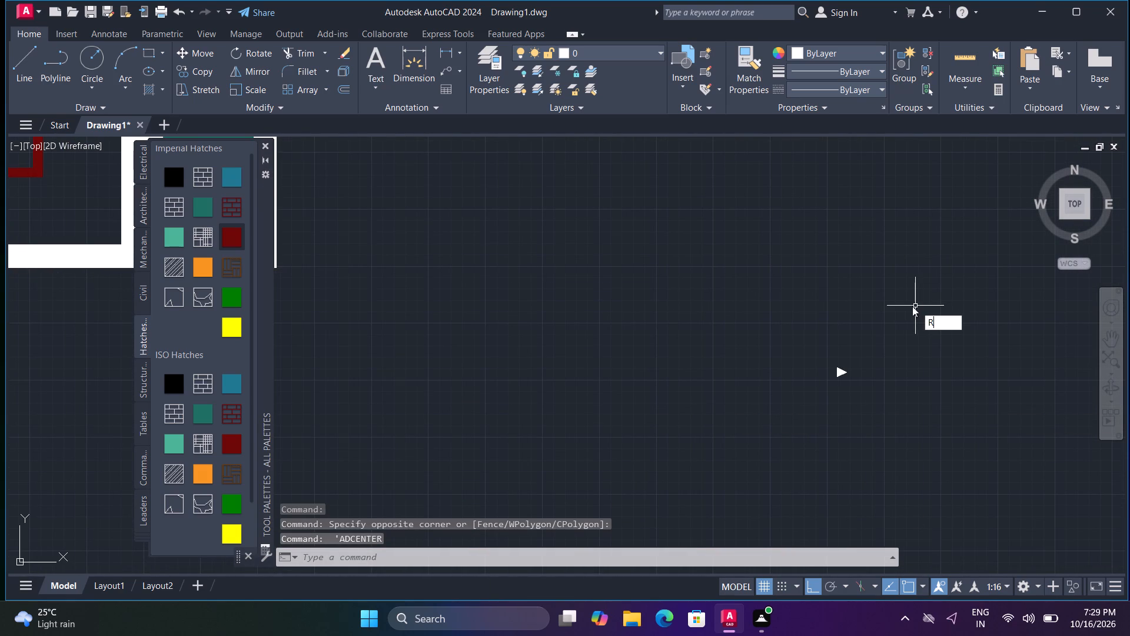
key("o")
key("space")
left_click(832, 352)
left_click(852, 393)
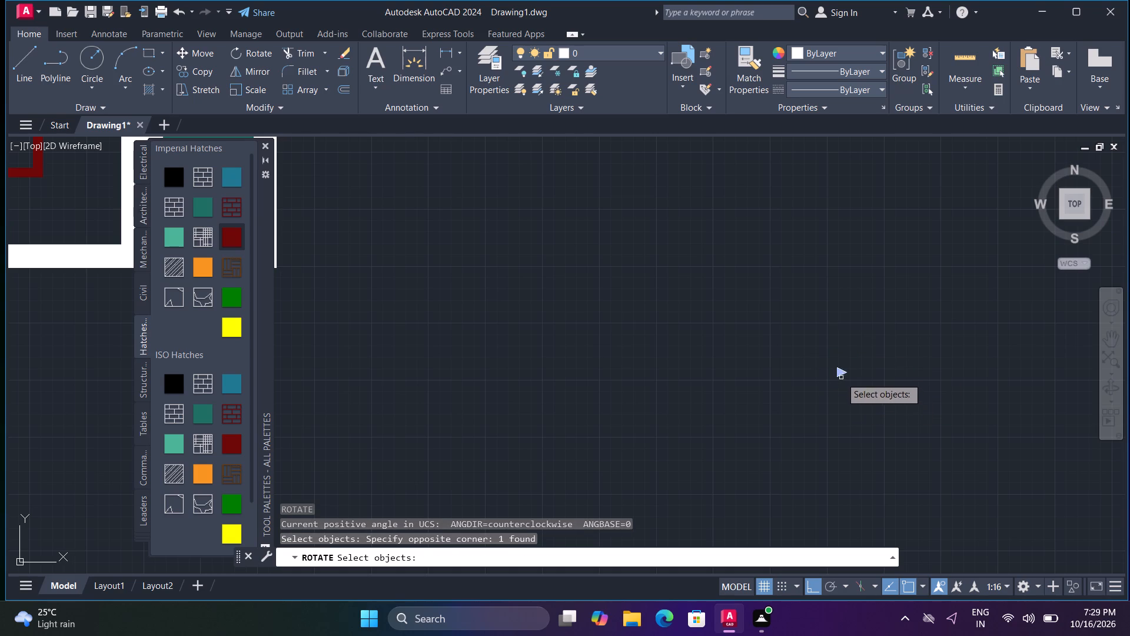
left_click(840, 376)
key("space")
left_click(839, 377)
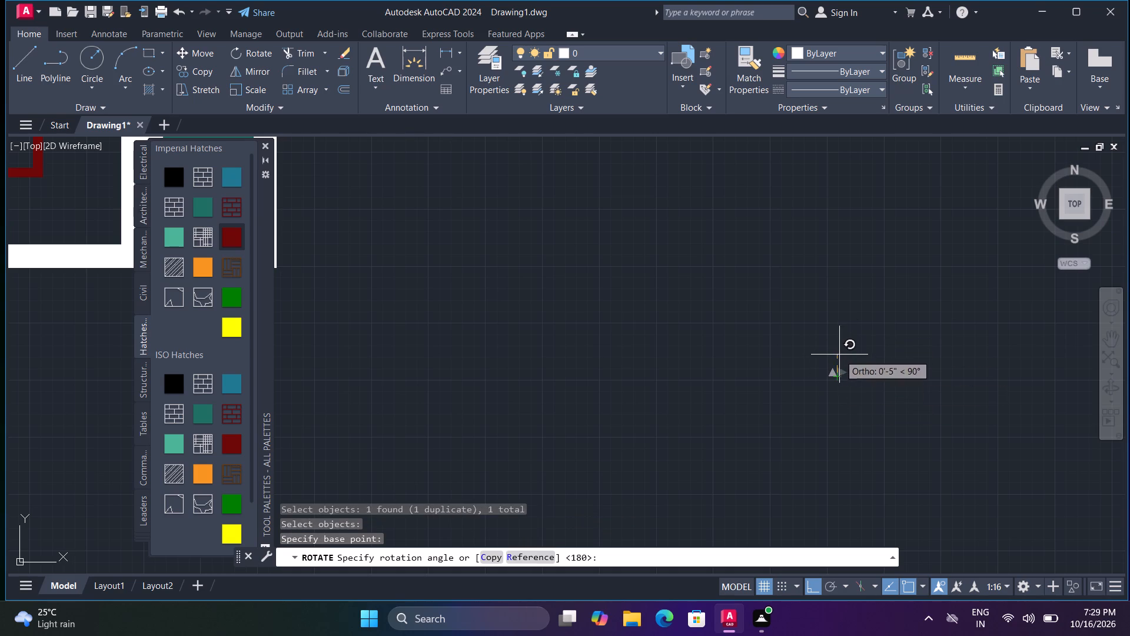
left_click(787, 352)
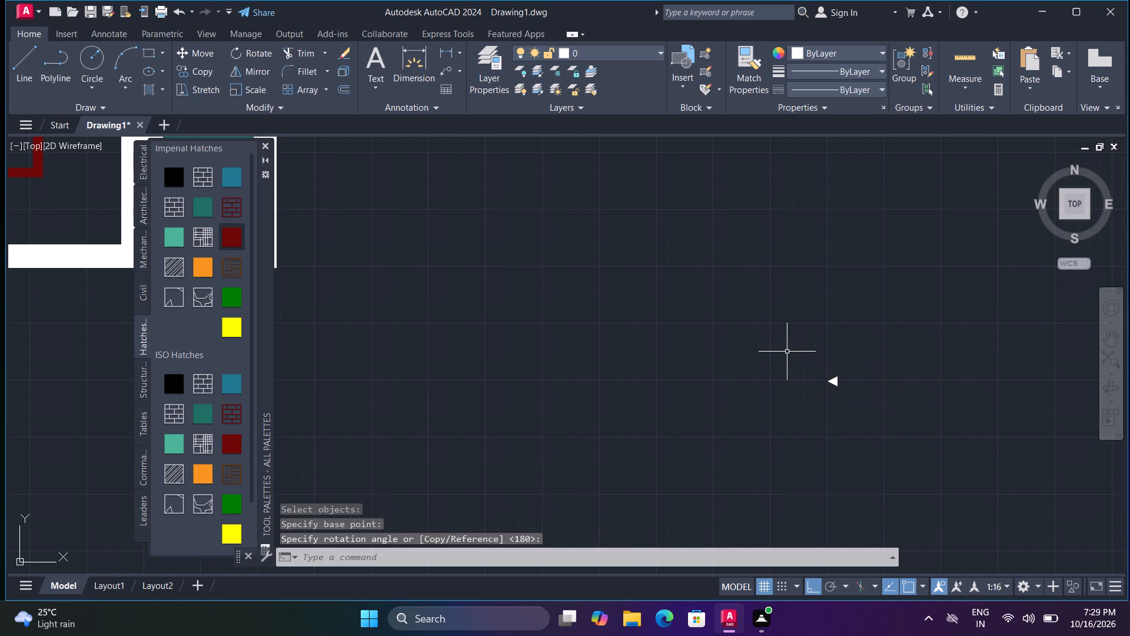
Move the arrowhead by the midpoint of its flat side, with Ortho off, onto the upper line at the lower handrail's open end.
key("m")
key("space")
left_click(835, 383)
key("space")
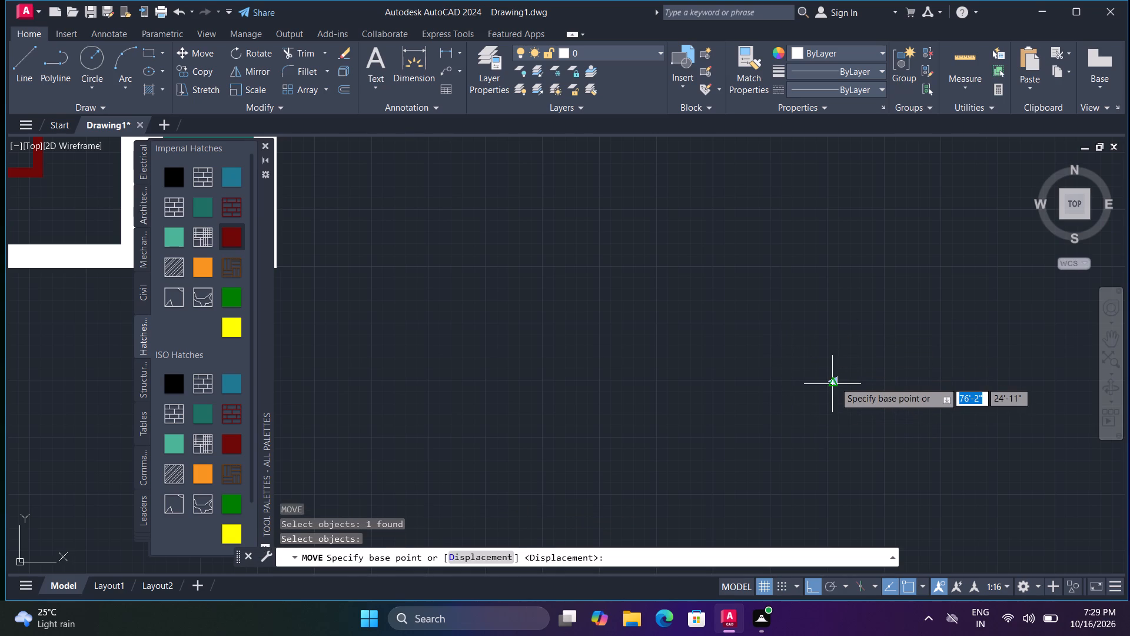
scroll(837, 380, "up", 2)
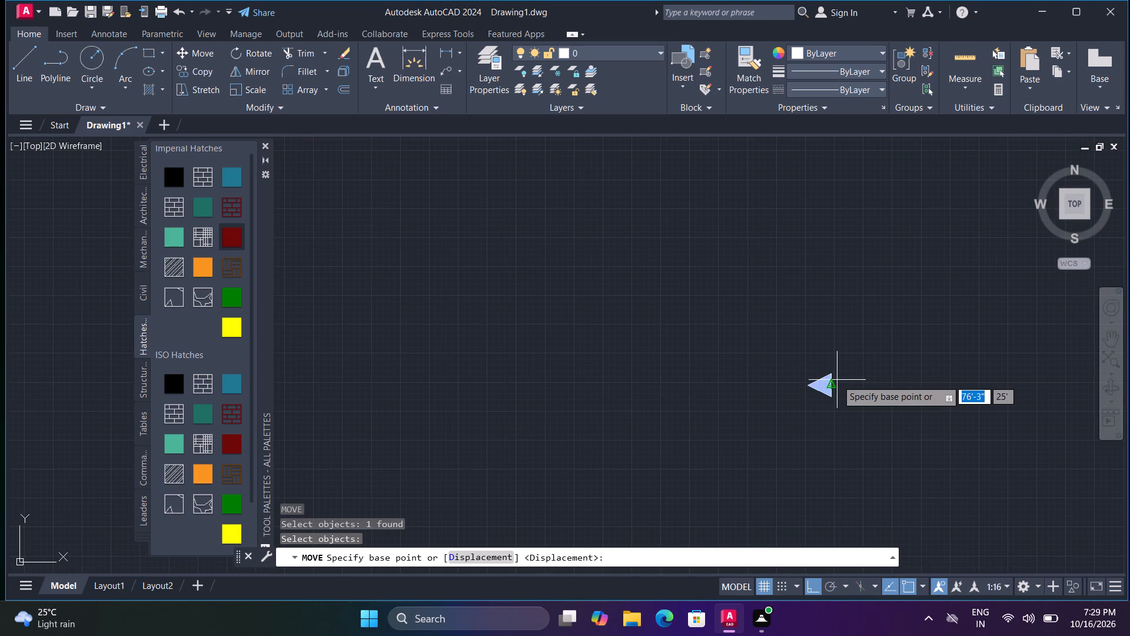
left_click(834, 386)
scroll(831, 387, "down", 3)
middle_click_drag(493, 430, 537, 442)
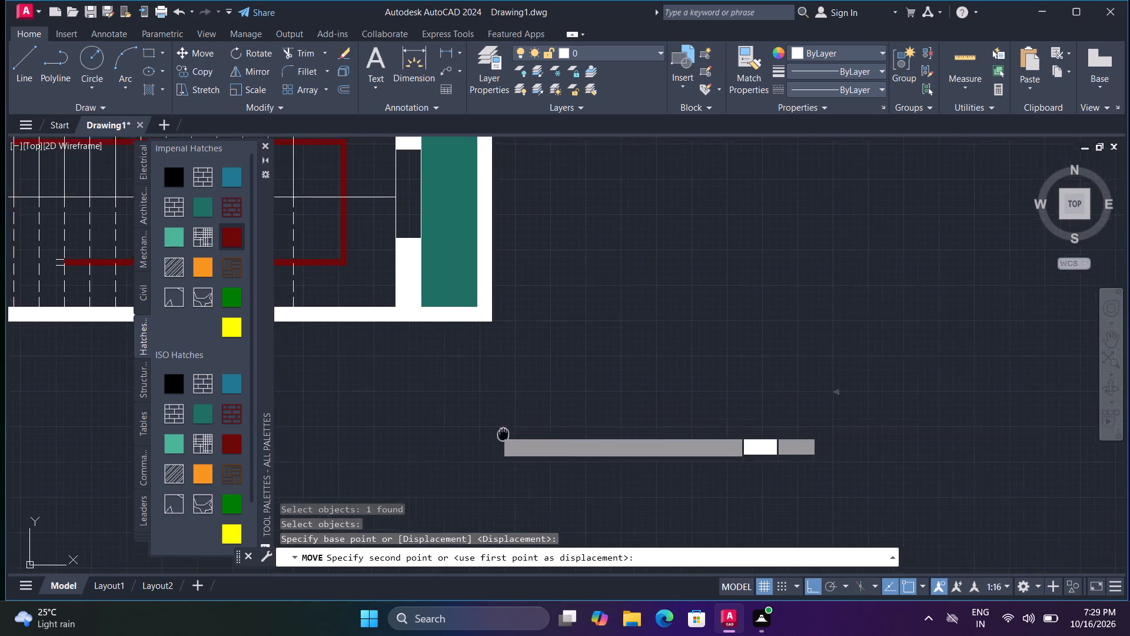
middle_click_drag(537, 442, 831, 508)
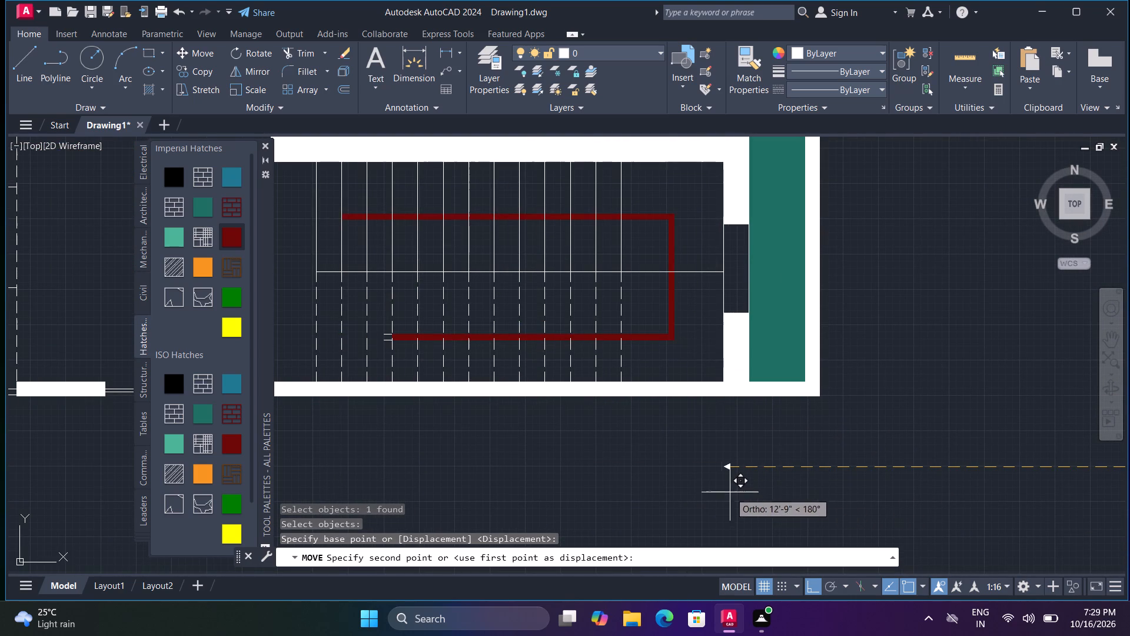
middle_click_drag(371, 385, 397, 390)
scroll(408, 370, "up", 1)
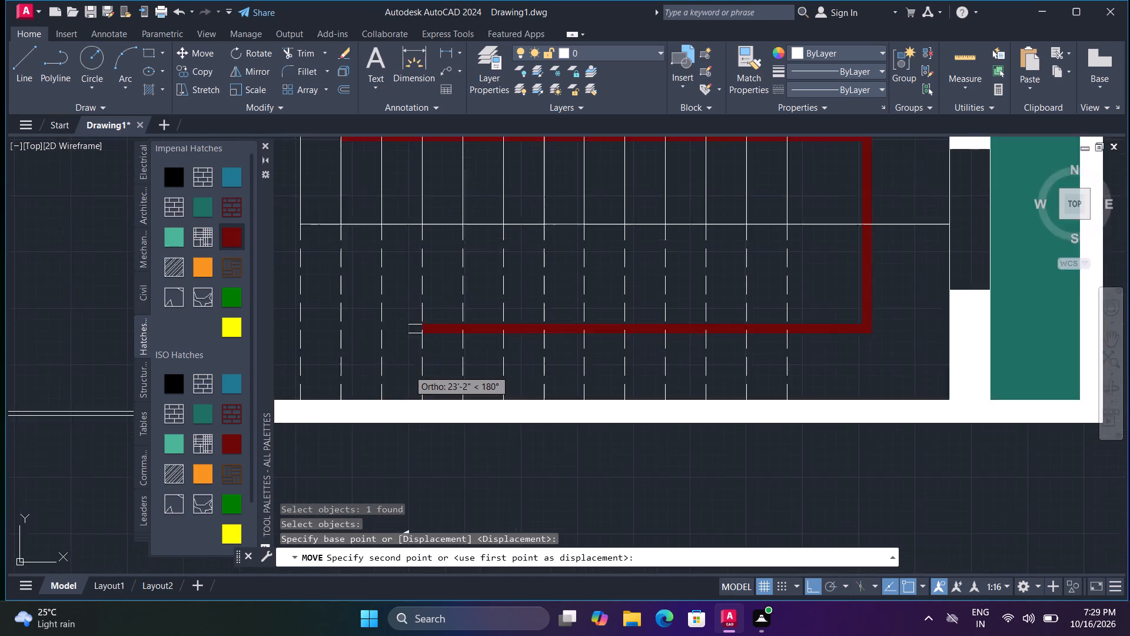
scroll(408, 369, "up", 1)
key("F8")
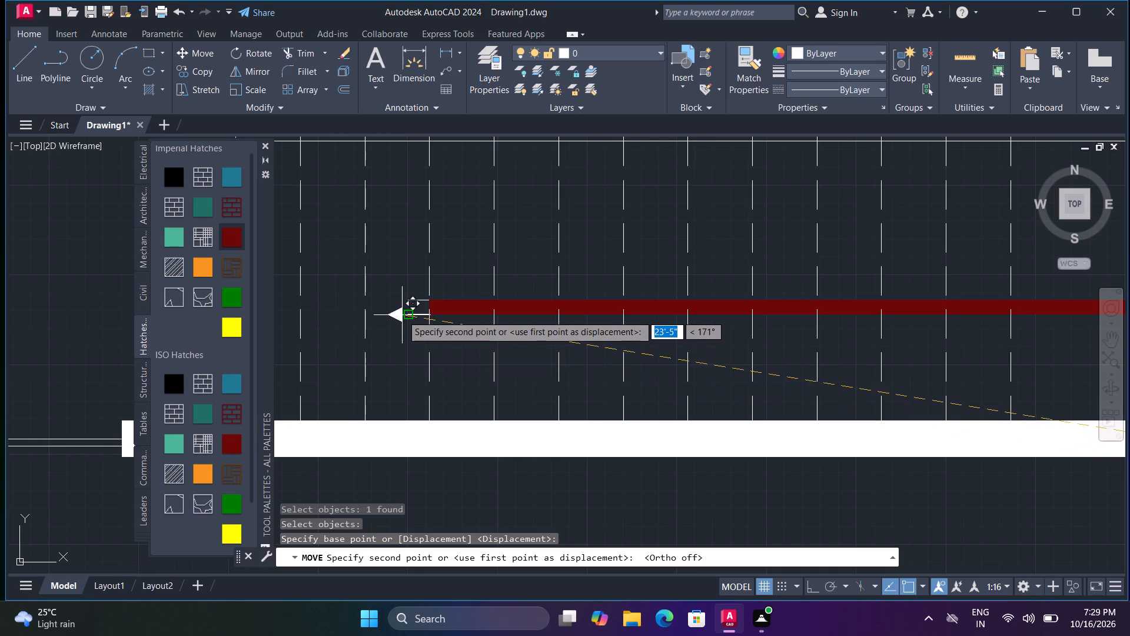
left_click(407, 303)
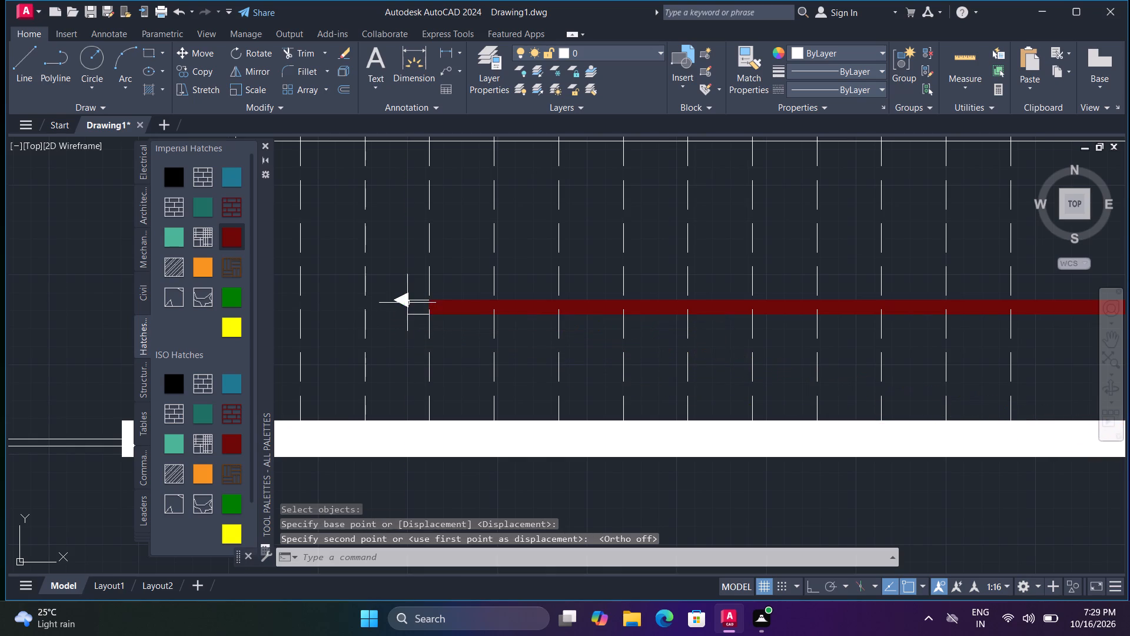
key("Escape")
Scale up the arrowhead about its lower corner to more than twice the handrail's width.
key("s")
key("c")
key("space")
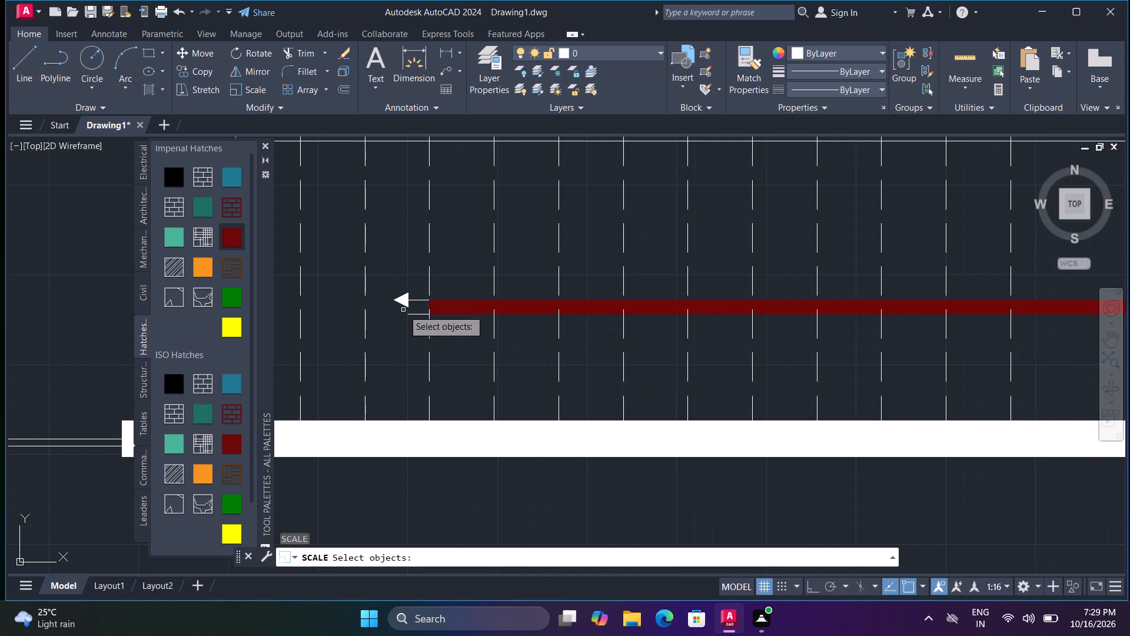
left_click(403, 305)
key("space")
left_click(406, 311)
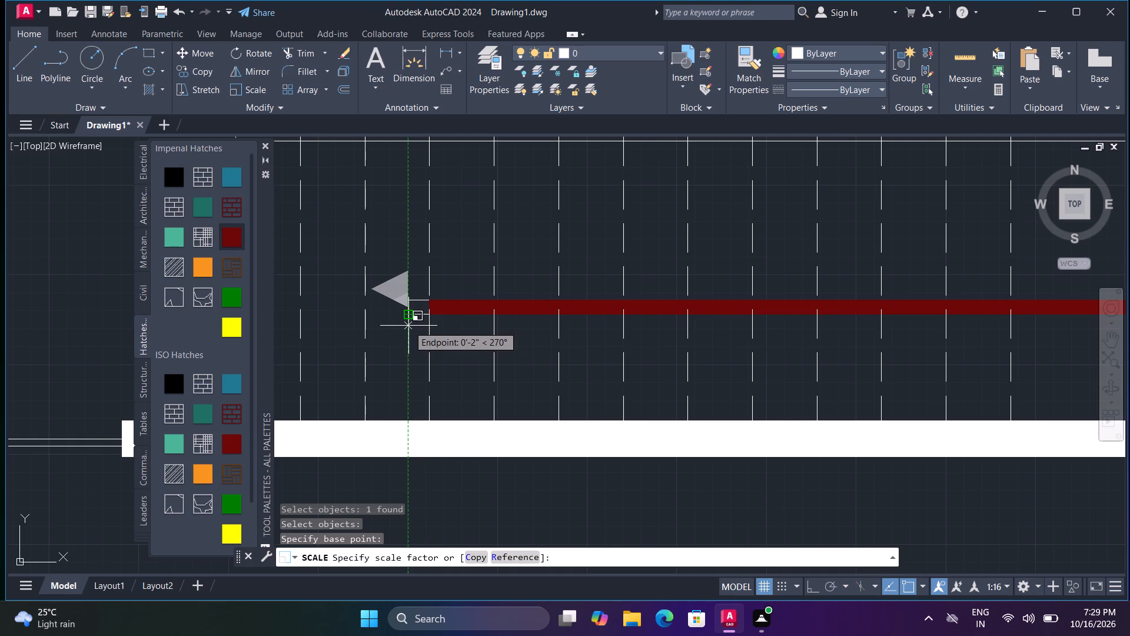
left_click(409, 327)
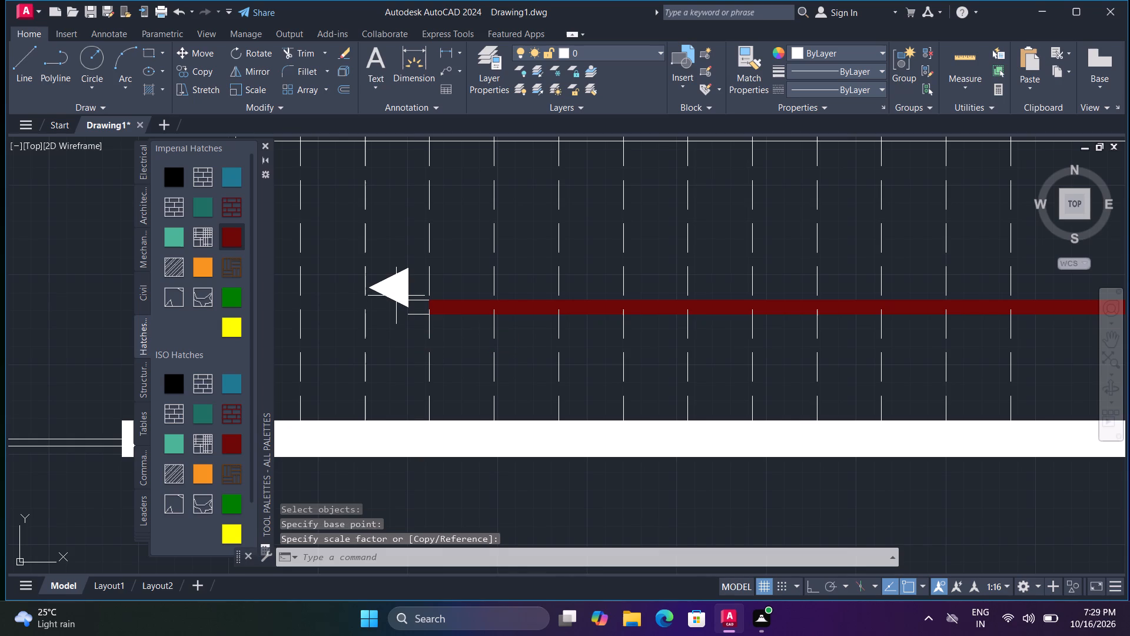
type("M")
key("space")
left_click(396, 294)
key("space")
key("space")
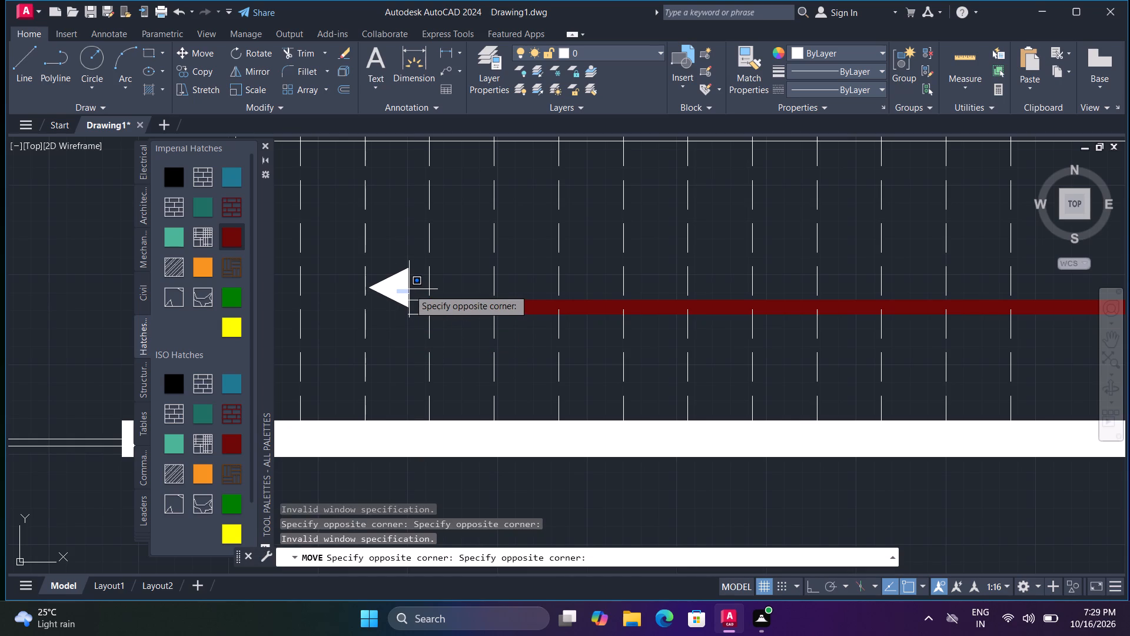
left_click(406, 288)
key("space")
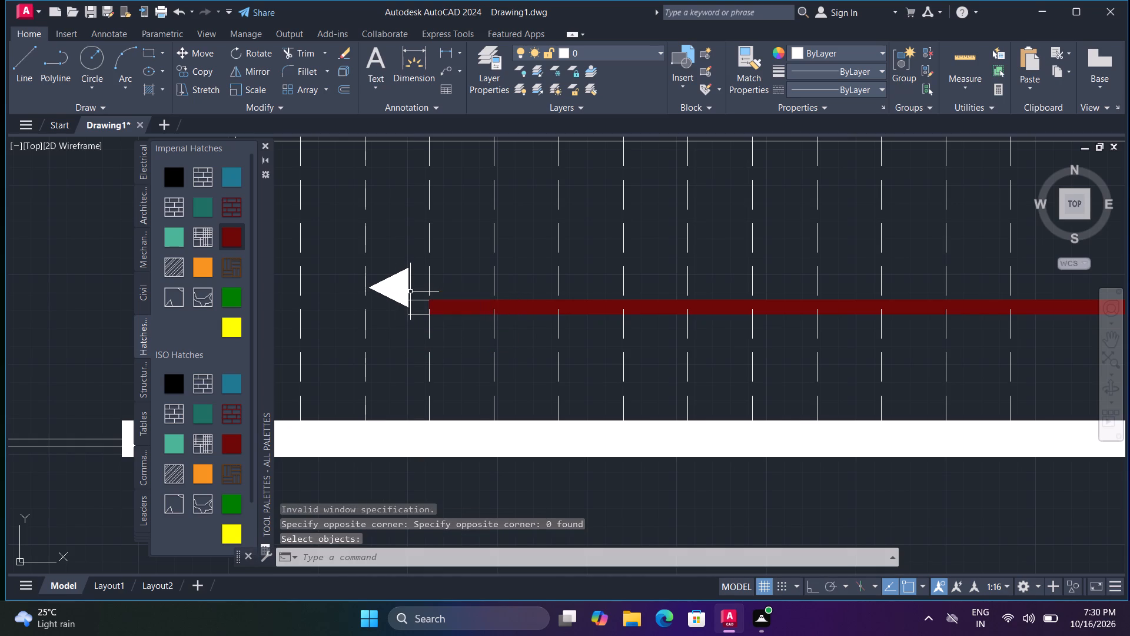
Move the arrowhead straight down by about 3" so its flat side centres on the lower handrail's open end.
type("M")
key("space")
left_click(408, 290)
key("space")
left_click(408, 289)
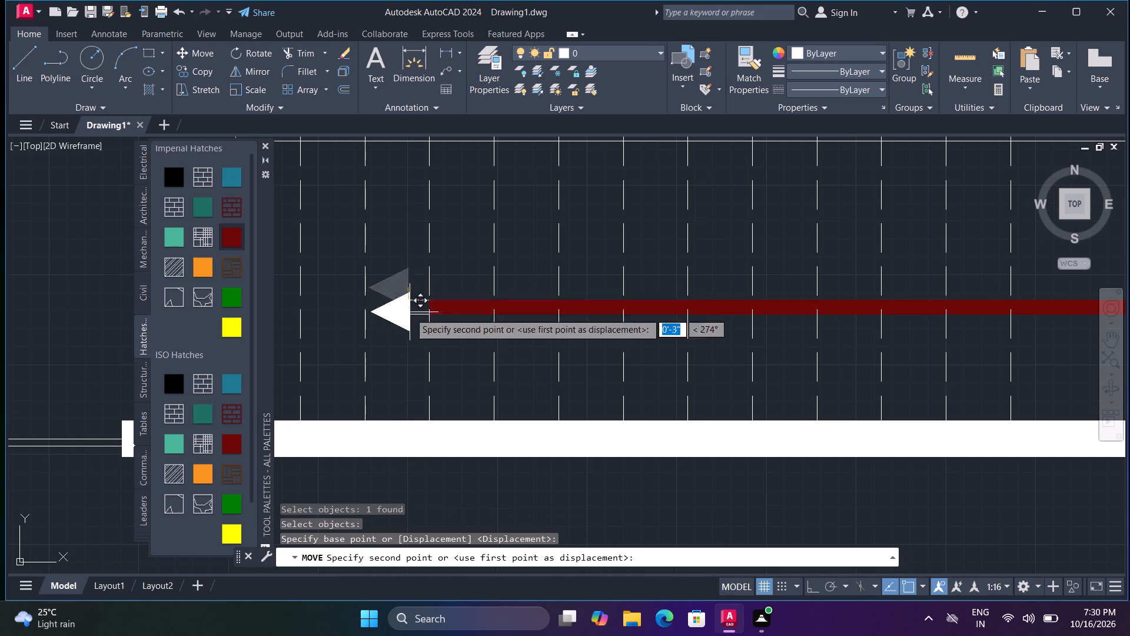
scroll(411, 305, "up", 1)
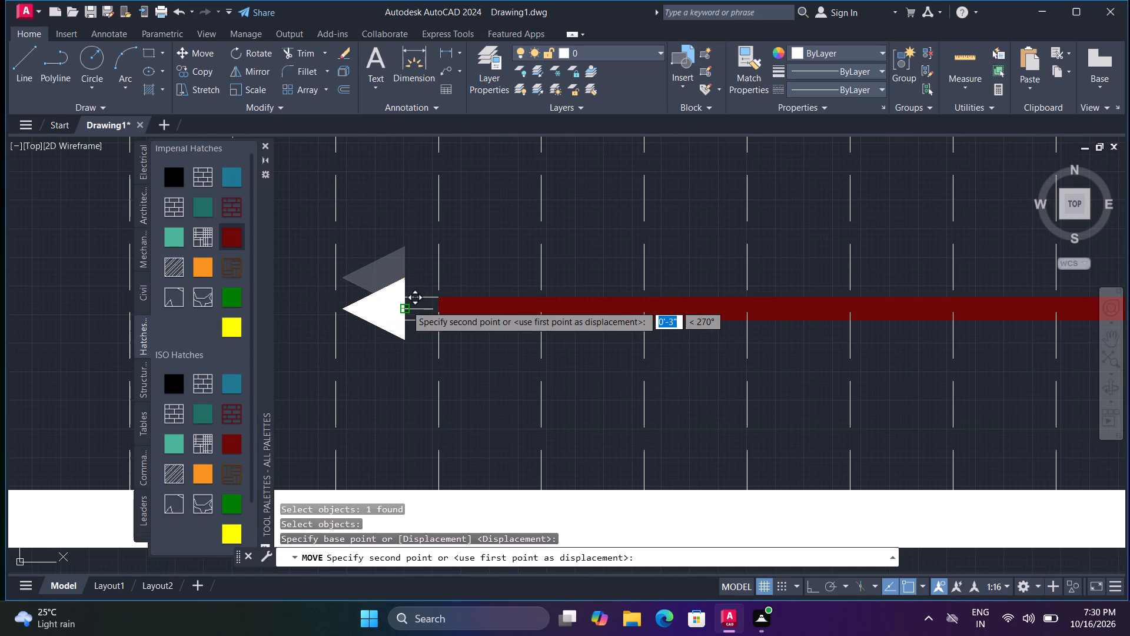
left_click(405, 305)
scroll(425, 320, "down", 2)
key("Escape")
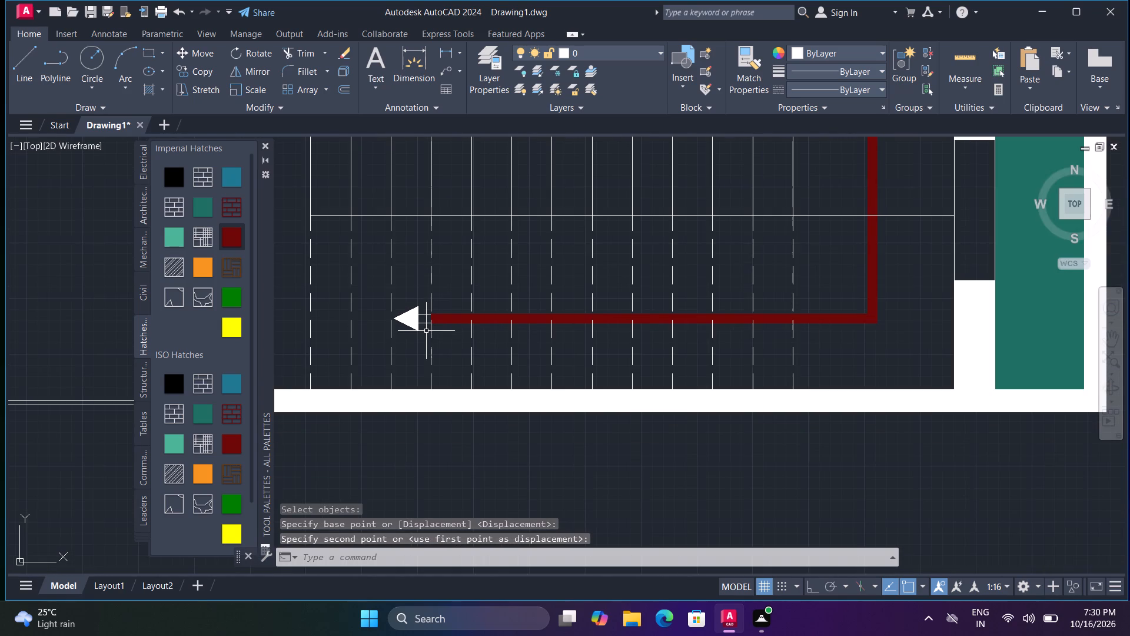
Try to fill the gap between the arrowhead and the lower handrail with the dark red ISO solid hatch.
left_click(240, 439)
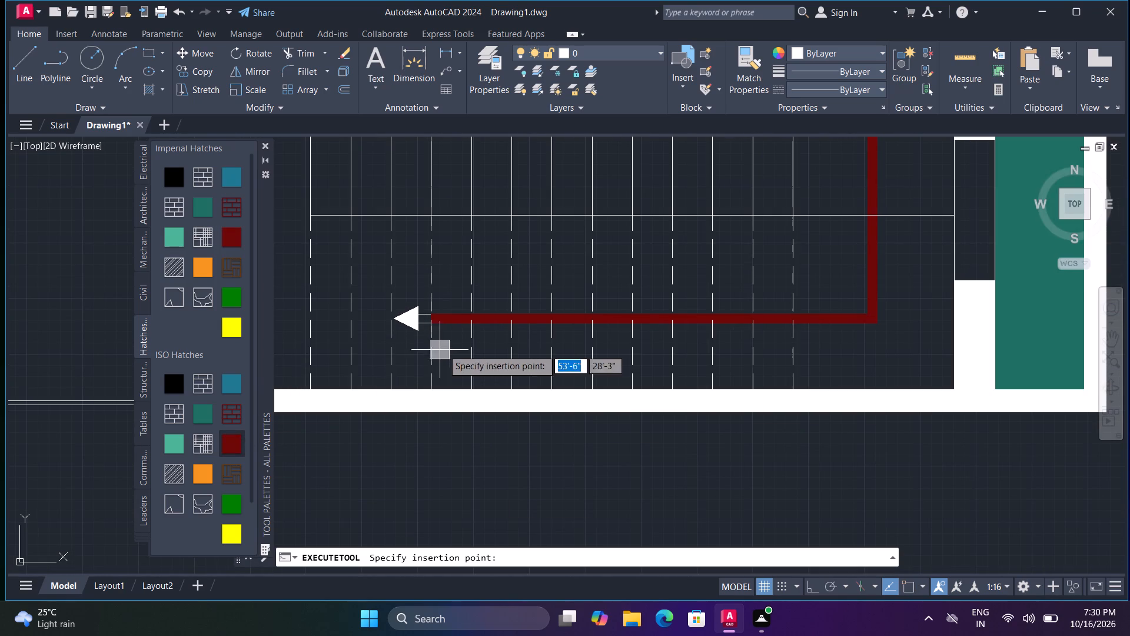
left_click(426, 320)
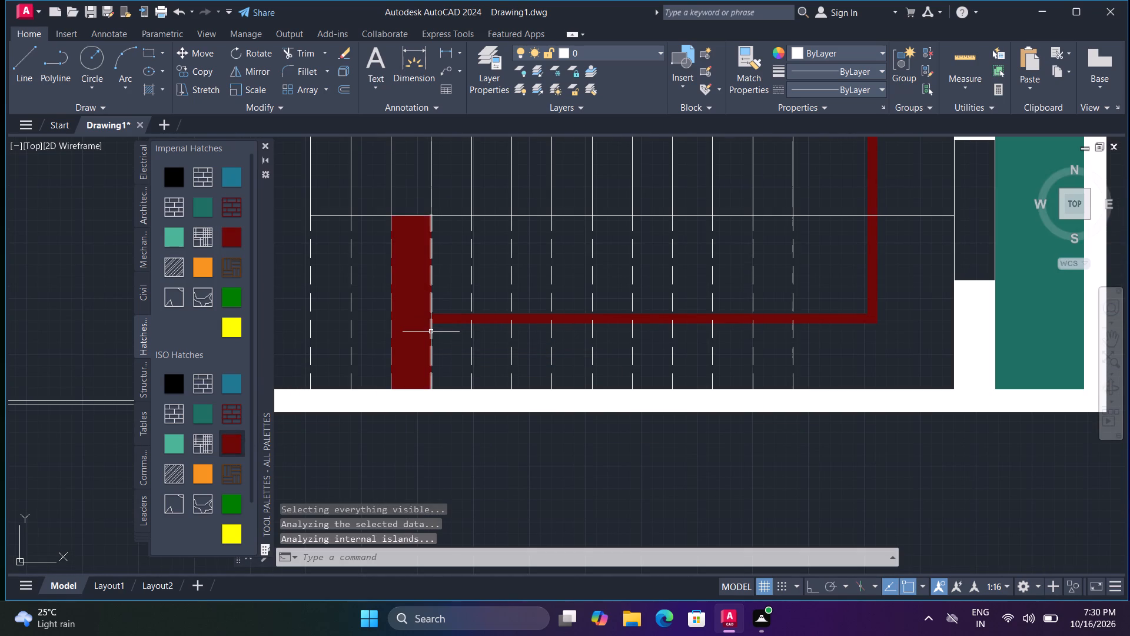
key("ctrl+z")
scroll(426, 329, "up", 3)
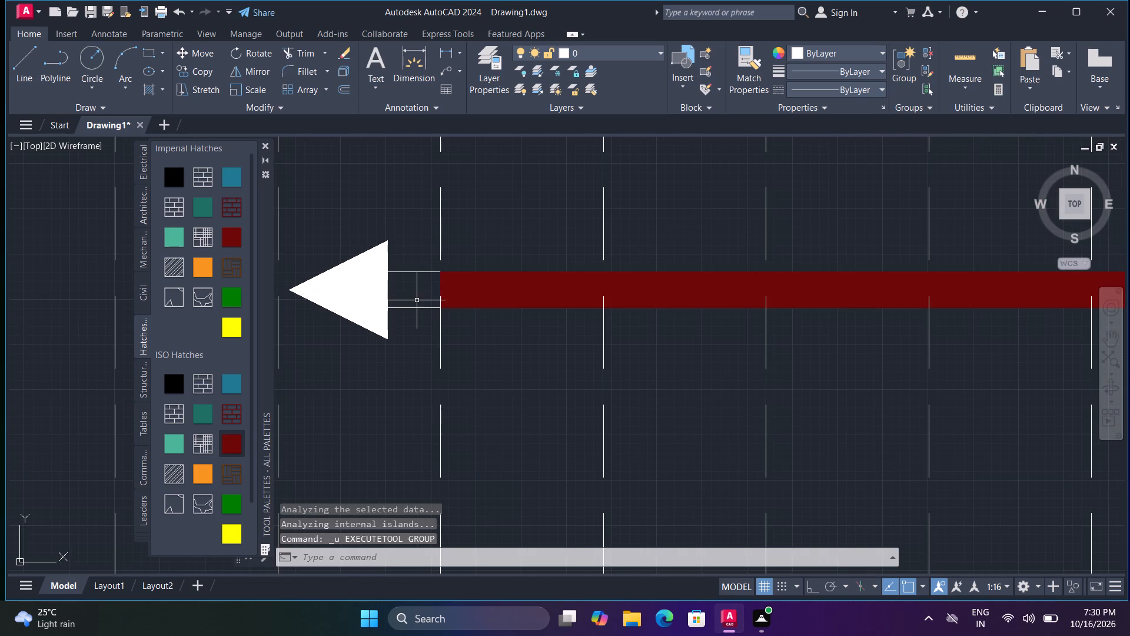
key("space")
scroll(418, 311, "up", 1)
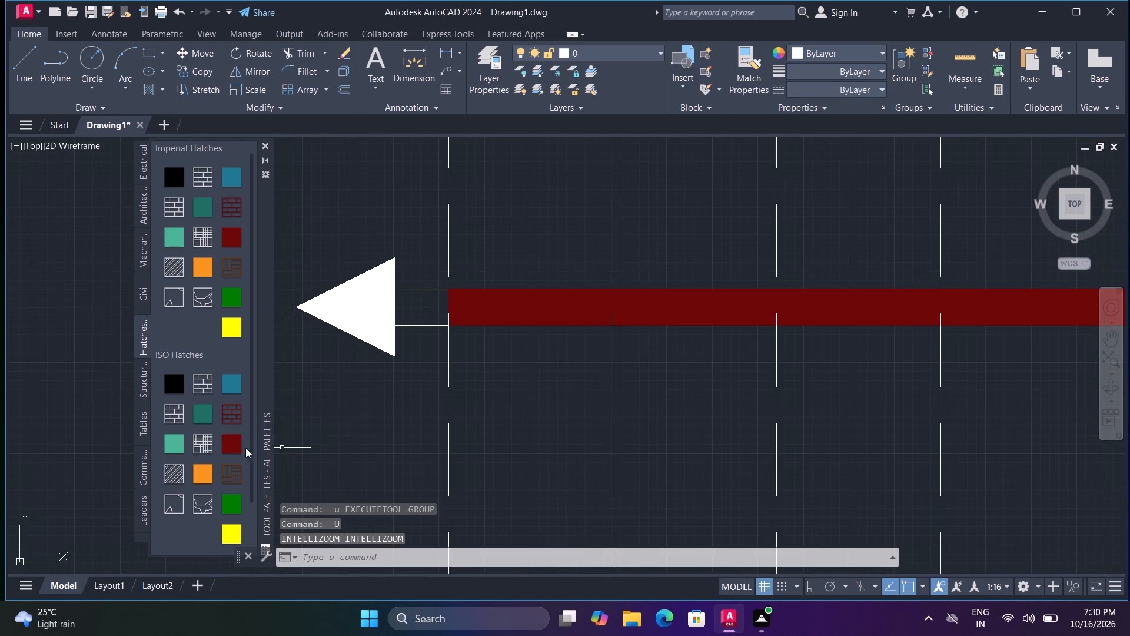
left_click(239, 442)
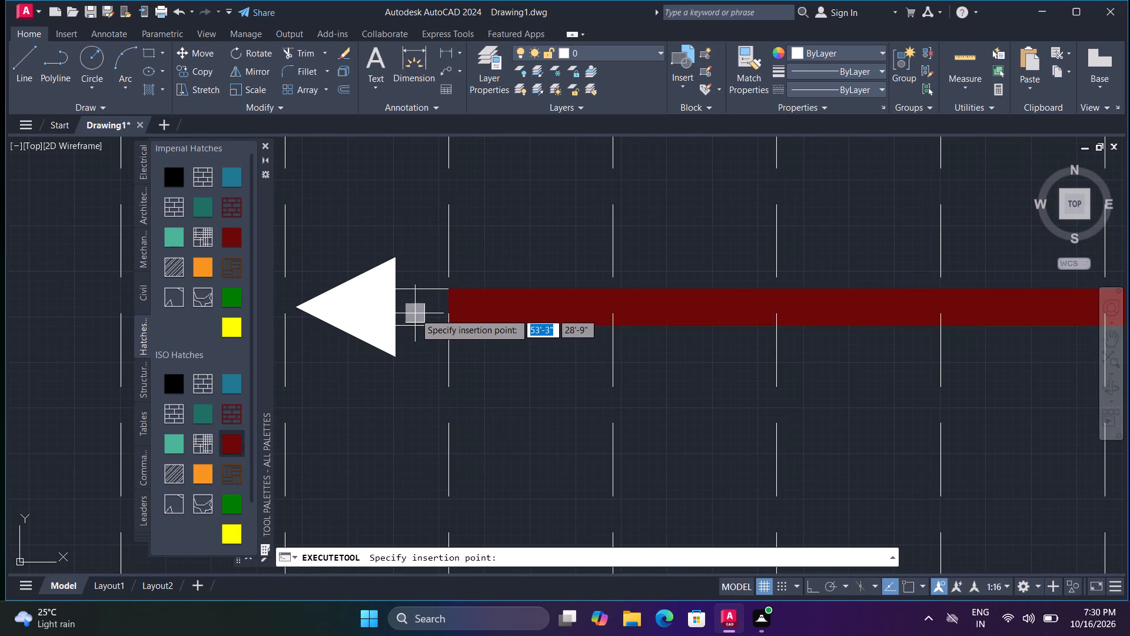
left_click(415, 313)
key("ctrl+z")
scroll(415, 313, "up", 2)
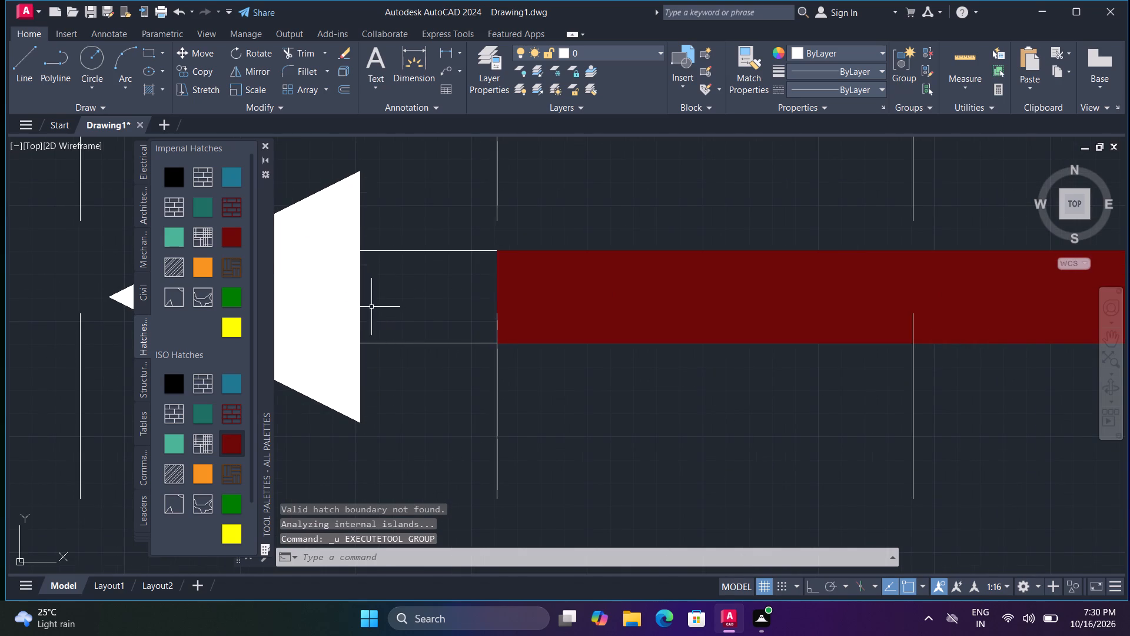
Move the arrowhead by its flat side's midpoint to adjust its seat against the handrail's two open lines.
type("M")
key("space")
left_click(361, 303)
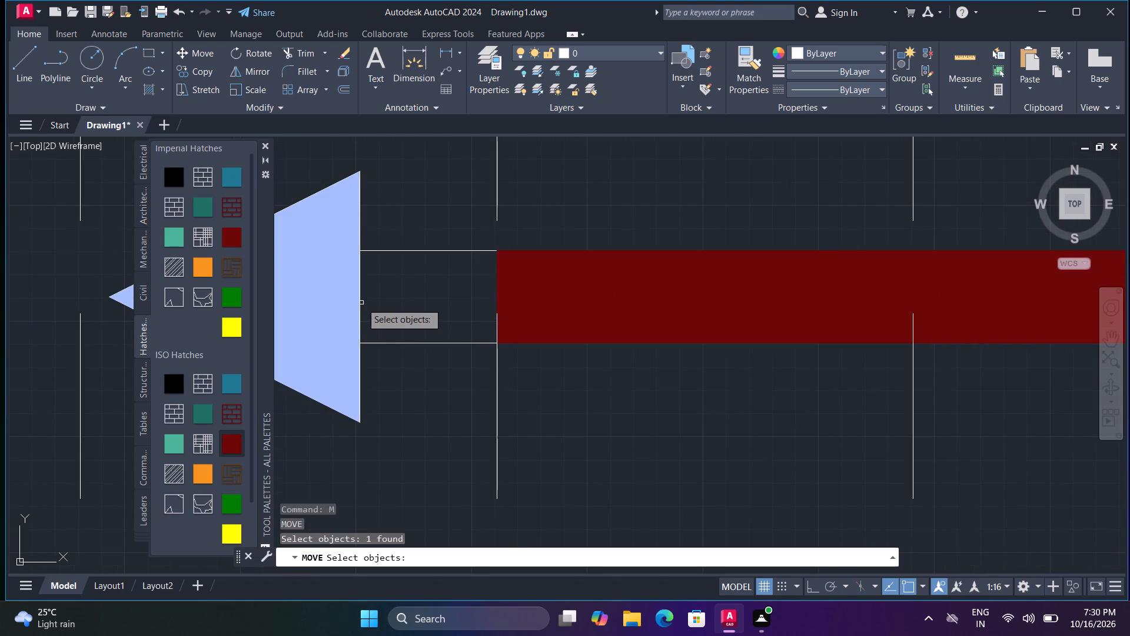
key("space")
left_click(361, 300)
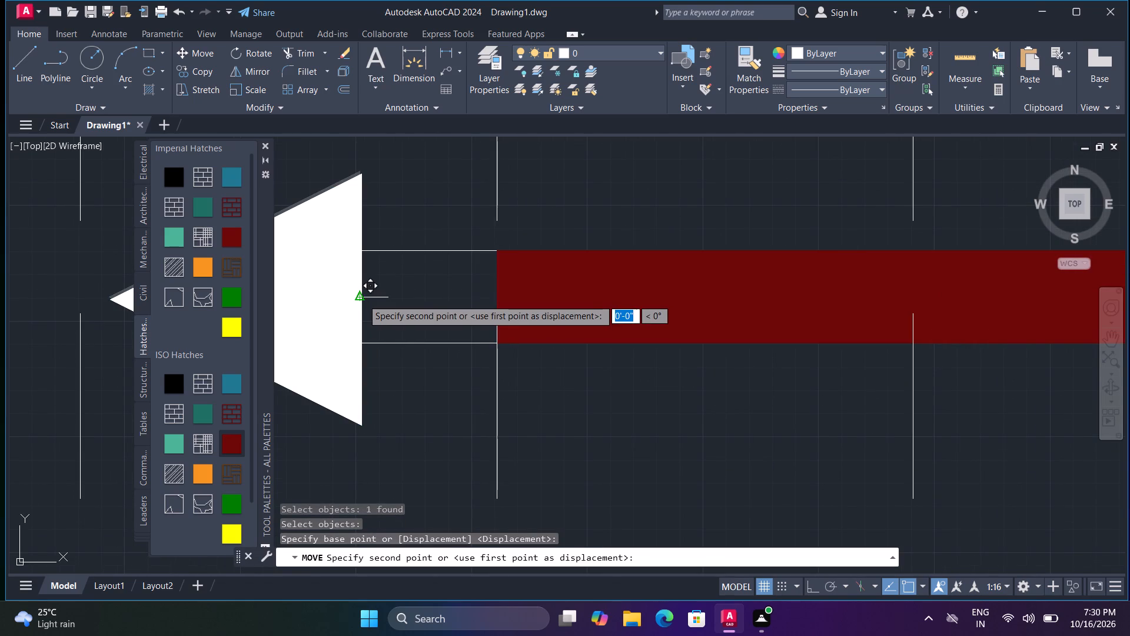
left_click(363, 299)
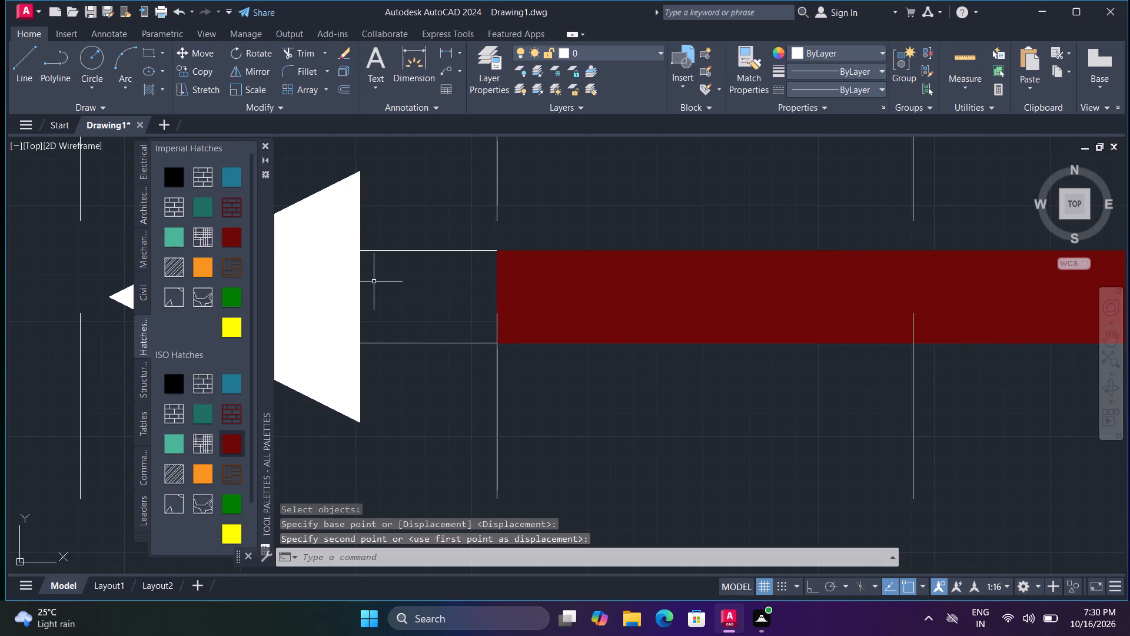
key("Escape")
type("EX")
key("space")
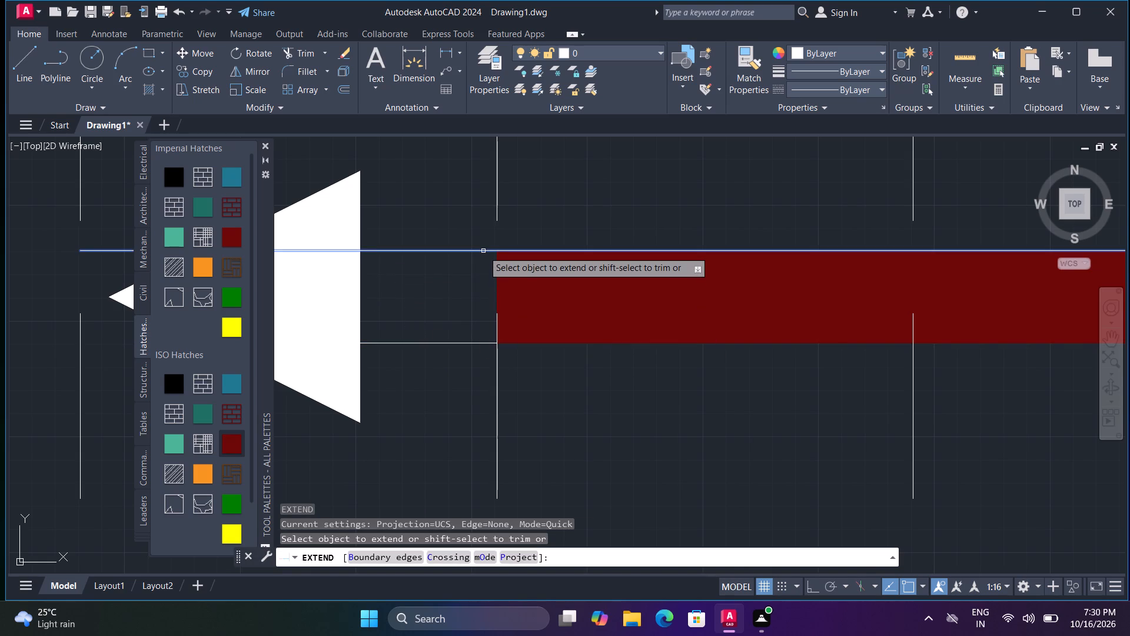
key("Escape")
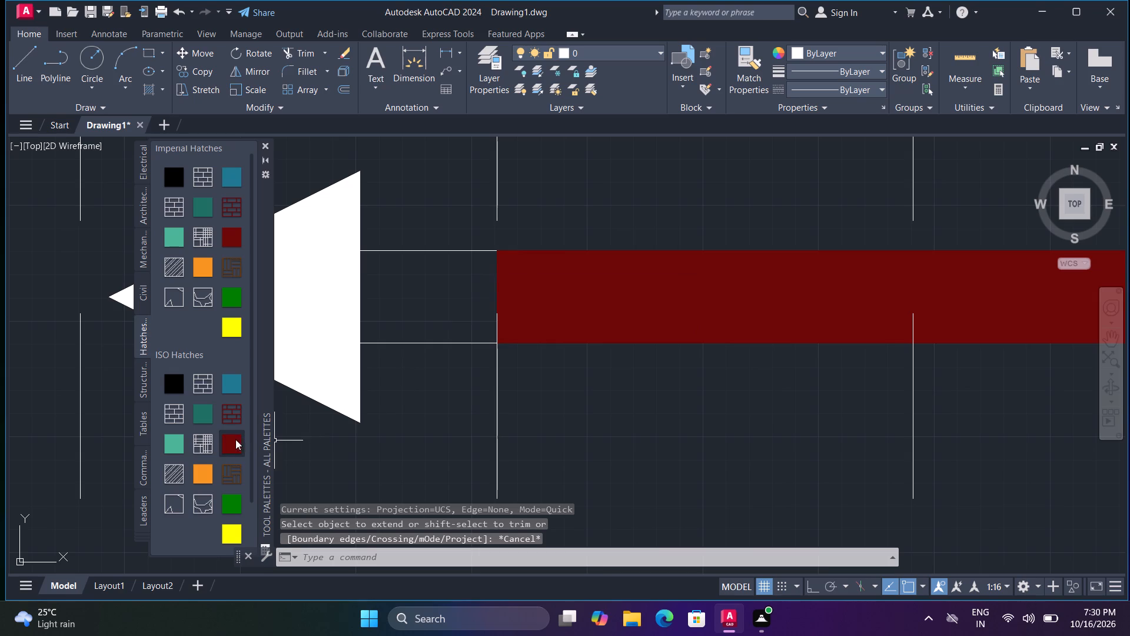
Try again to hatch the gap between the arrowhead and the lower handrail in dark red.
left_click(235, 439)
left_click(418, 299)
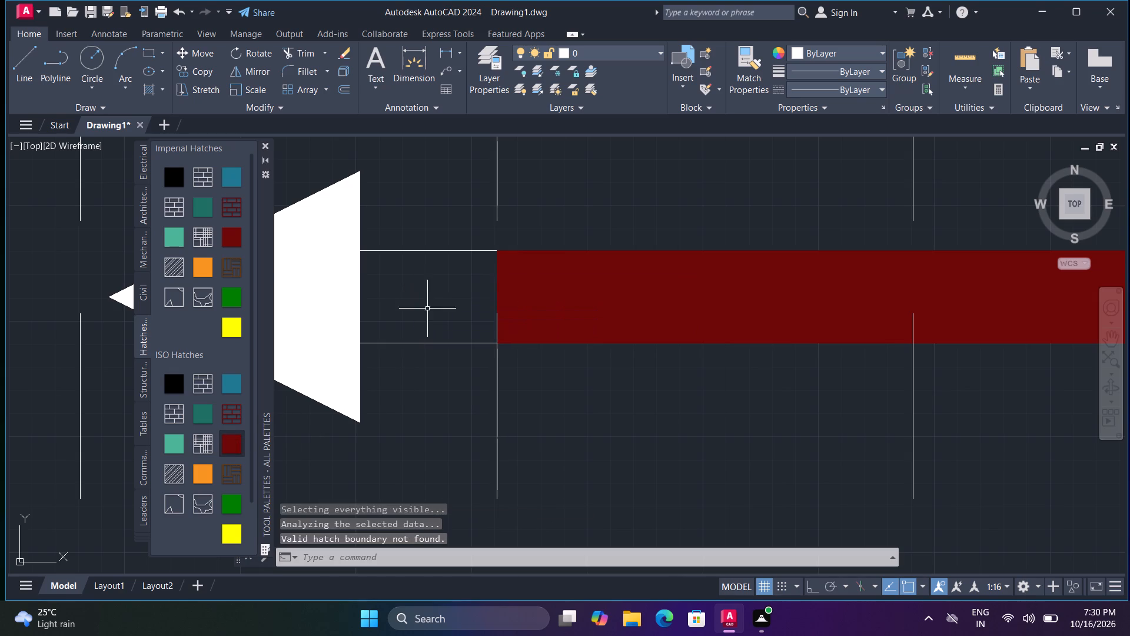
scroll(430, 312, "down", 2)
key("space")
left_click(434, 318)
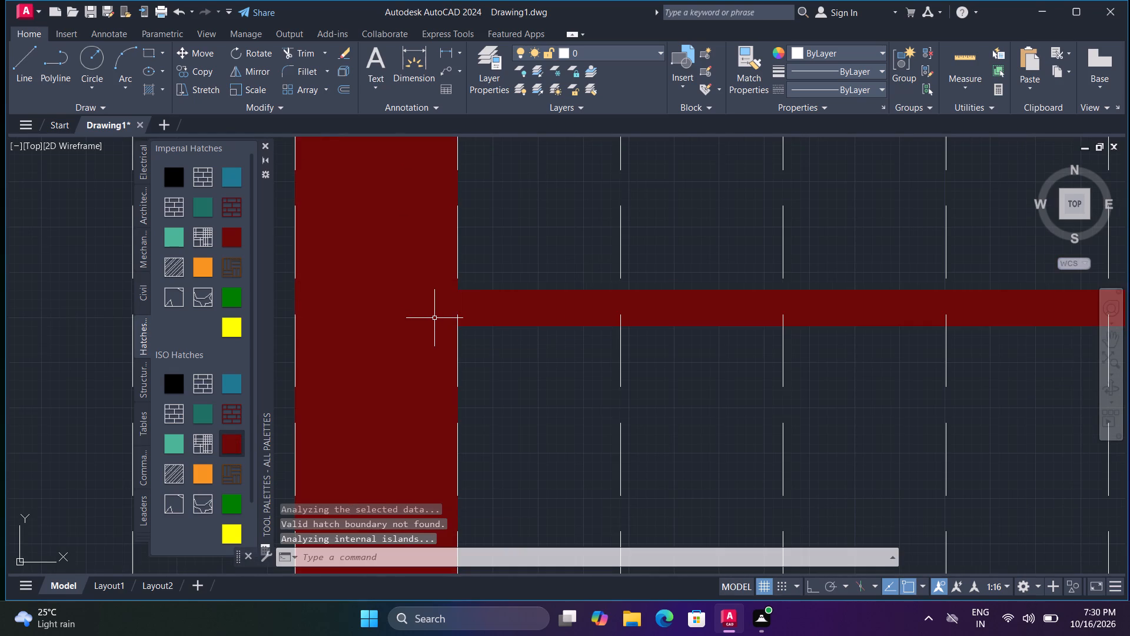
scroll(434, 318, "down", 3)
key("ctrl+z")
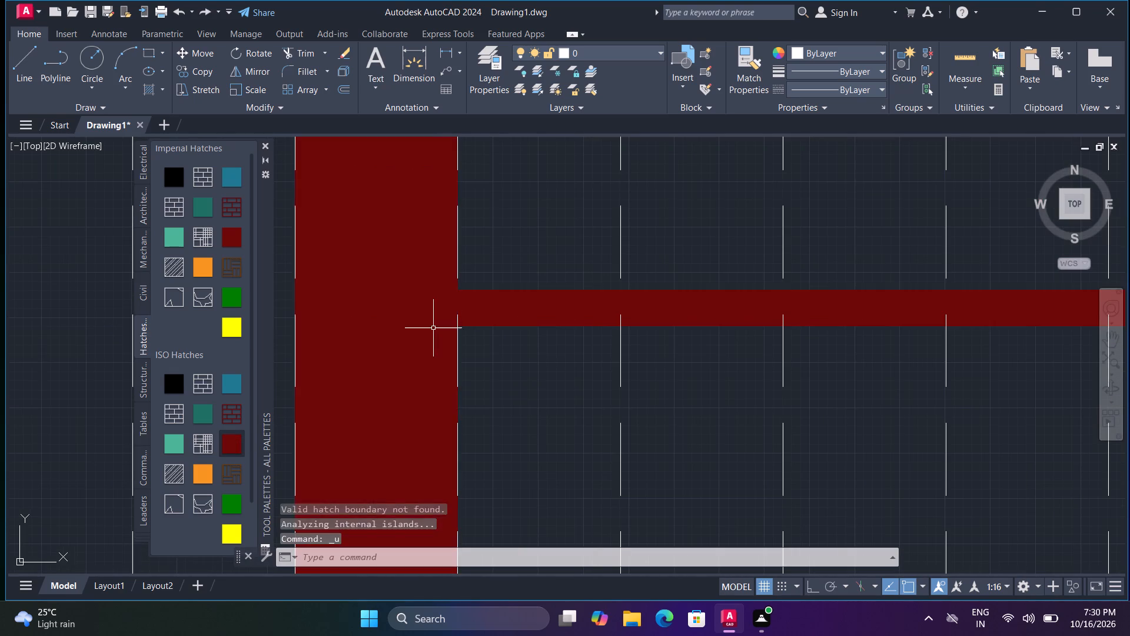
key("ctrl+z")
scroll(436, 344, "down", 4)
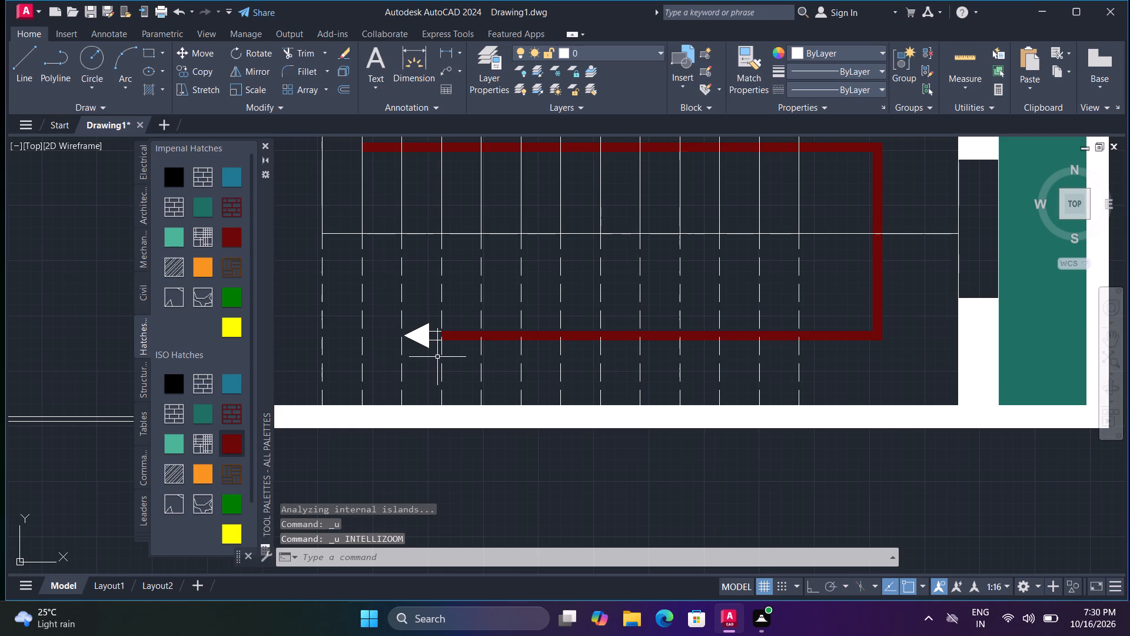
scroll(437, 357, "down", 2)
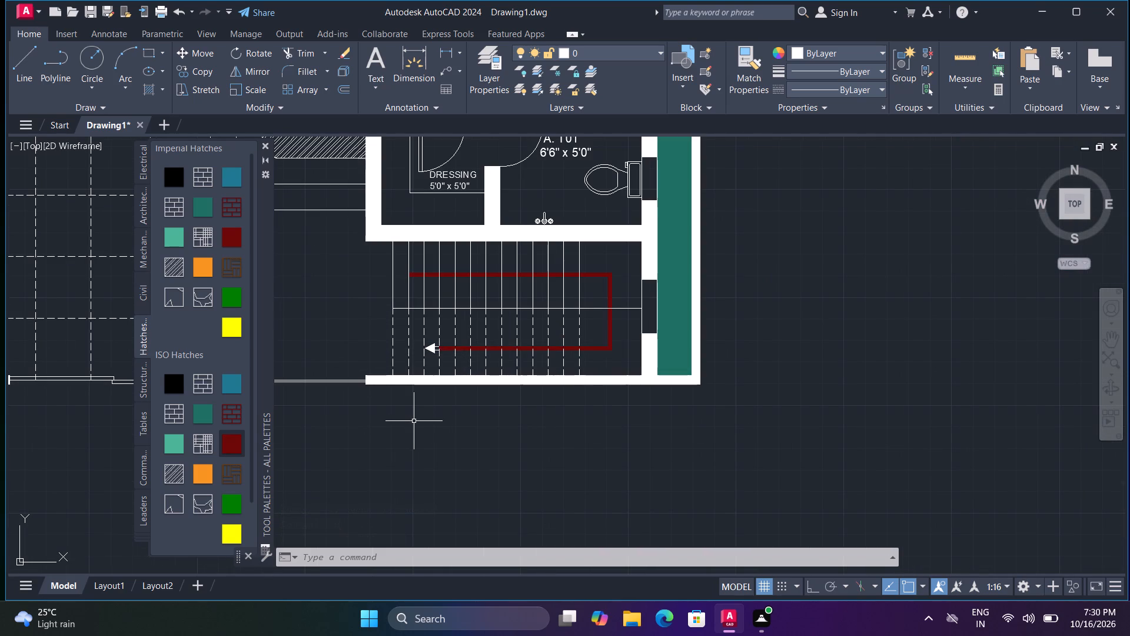
Close the Tool Palettes.
key("ctrl+3")
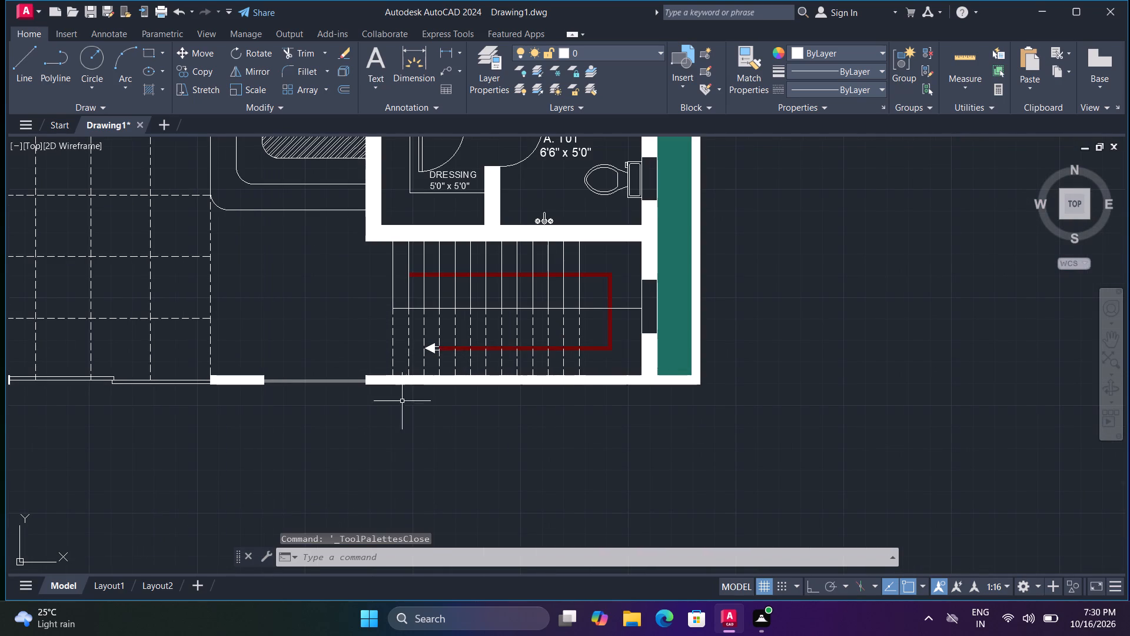
Open DesignCenter and examine the blocks in Mechanical - Imperial.dwg from the Dynamic Blocks folder.
key("ctrl+2")
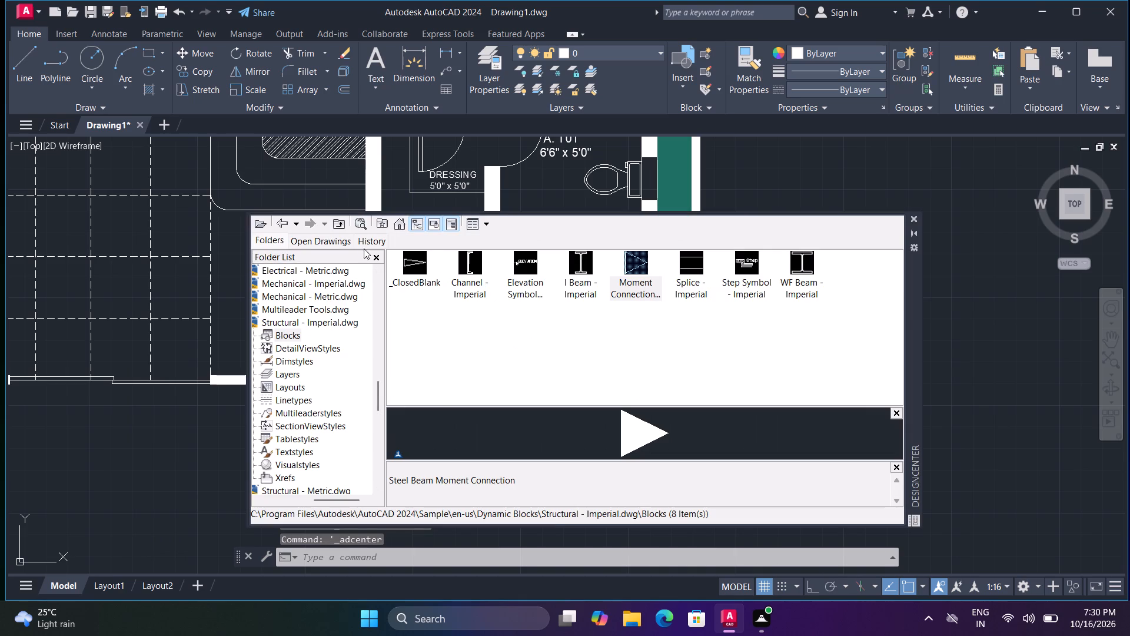
left_click(284, 226)
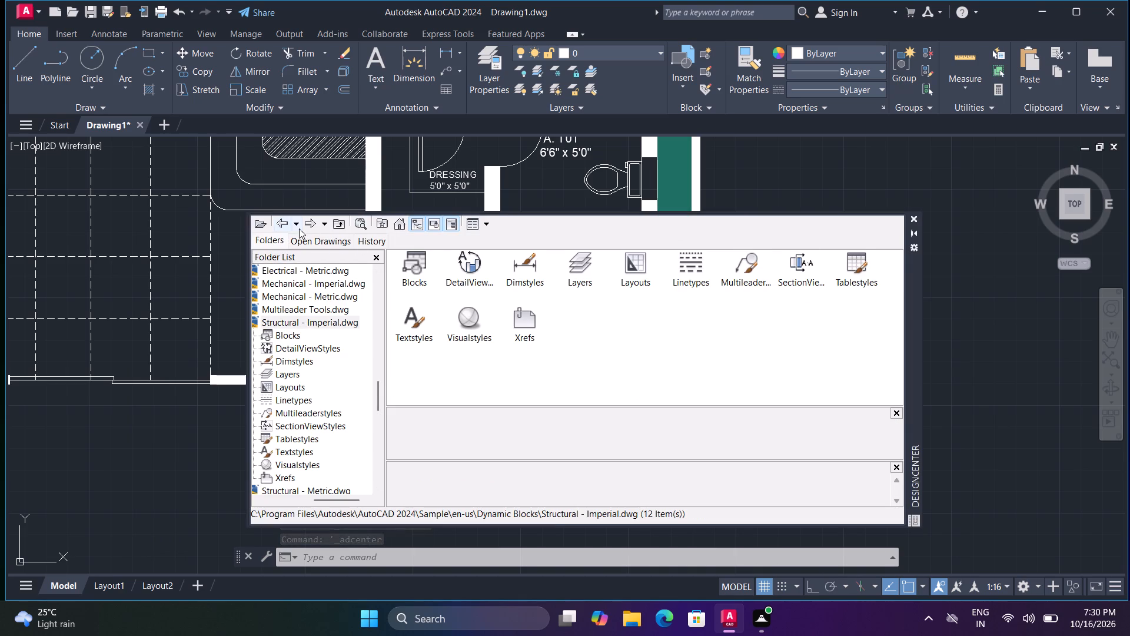
left_click(283, 223)
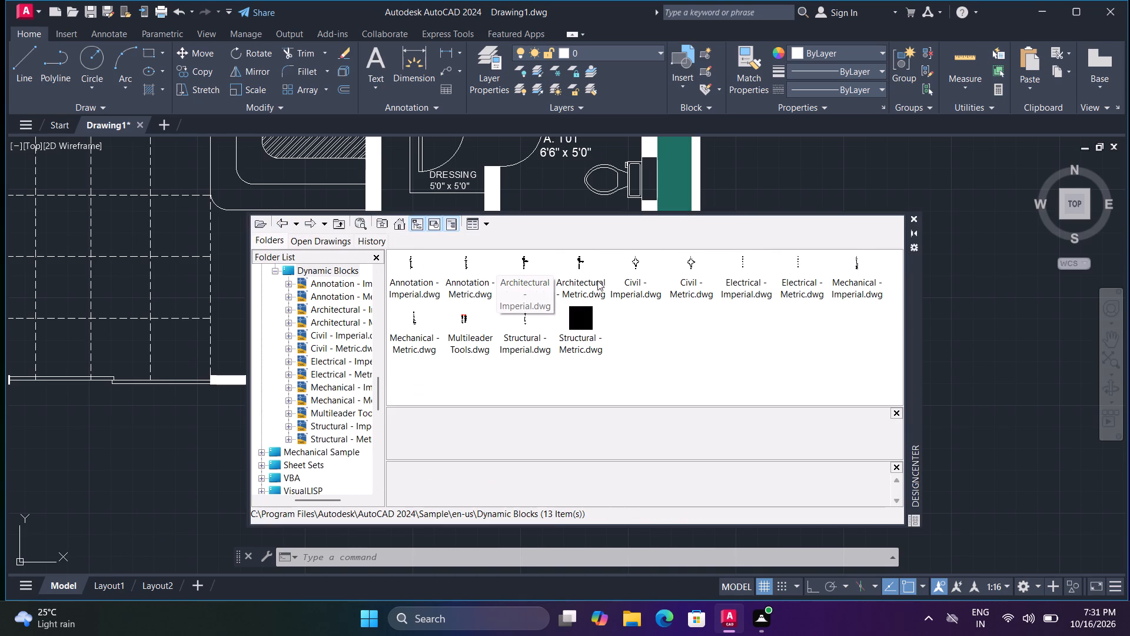
double_click(852, 264)
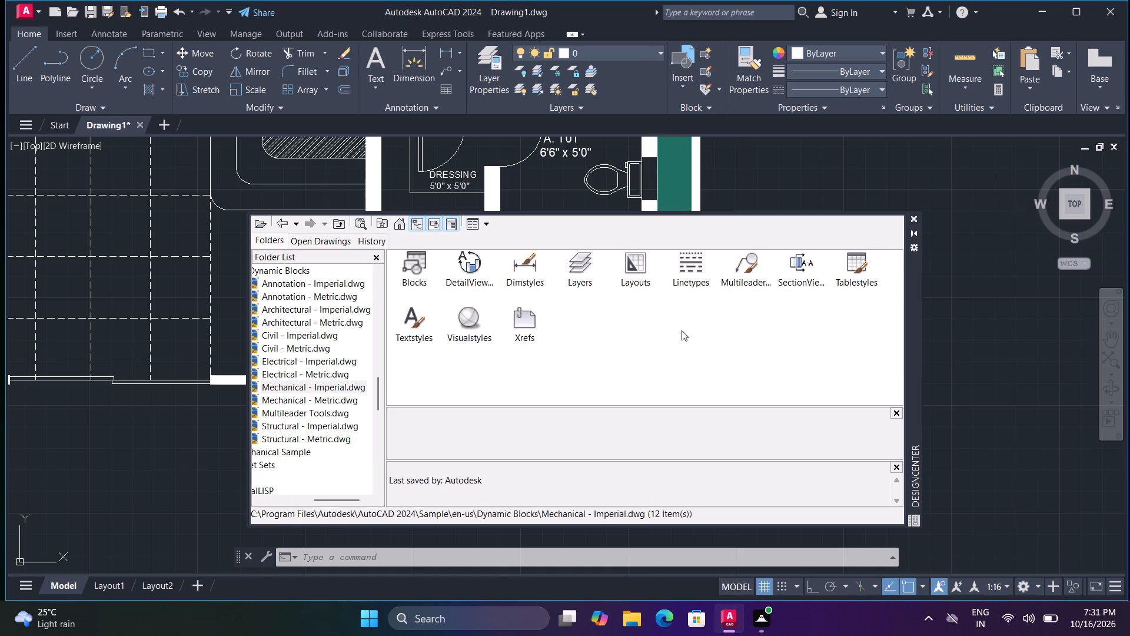
double_click(407, 279)
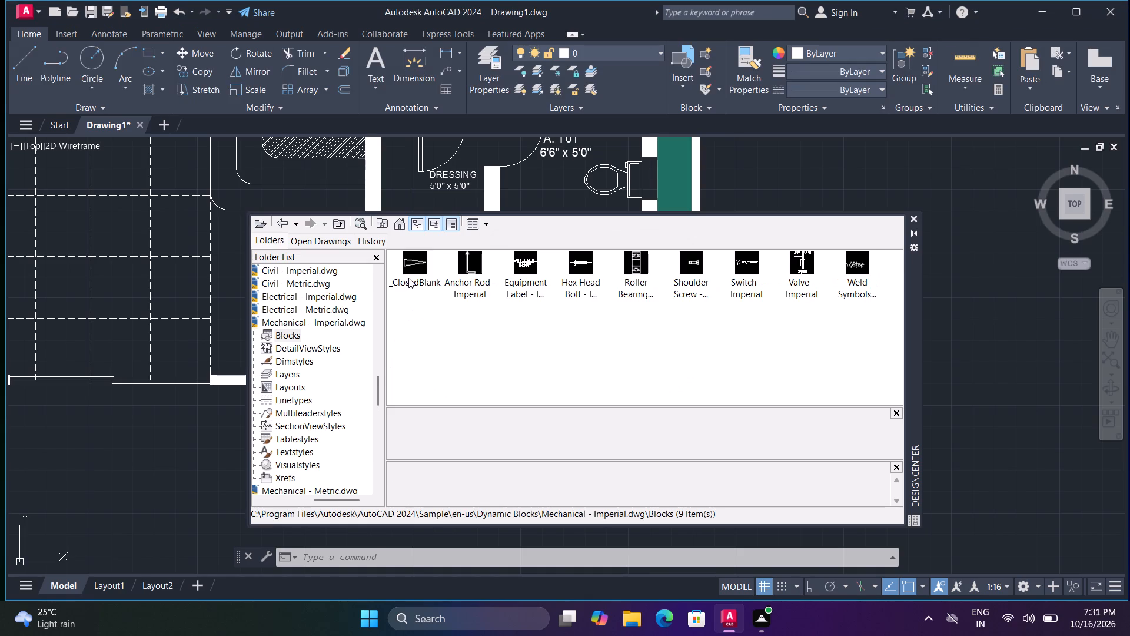
Examine the blocks in Electrical - Metric.dwg and Electrical - Imperial.dwg in the Dynamic Blocks folder.
left_click(275, 217)
left_click(275, 217)
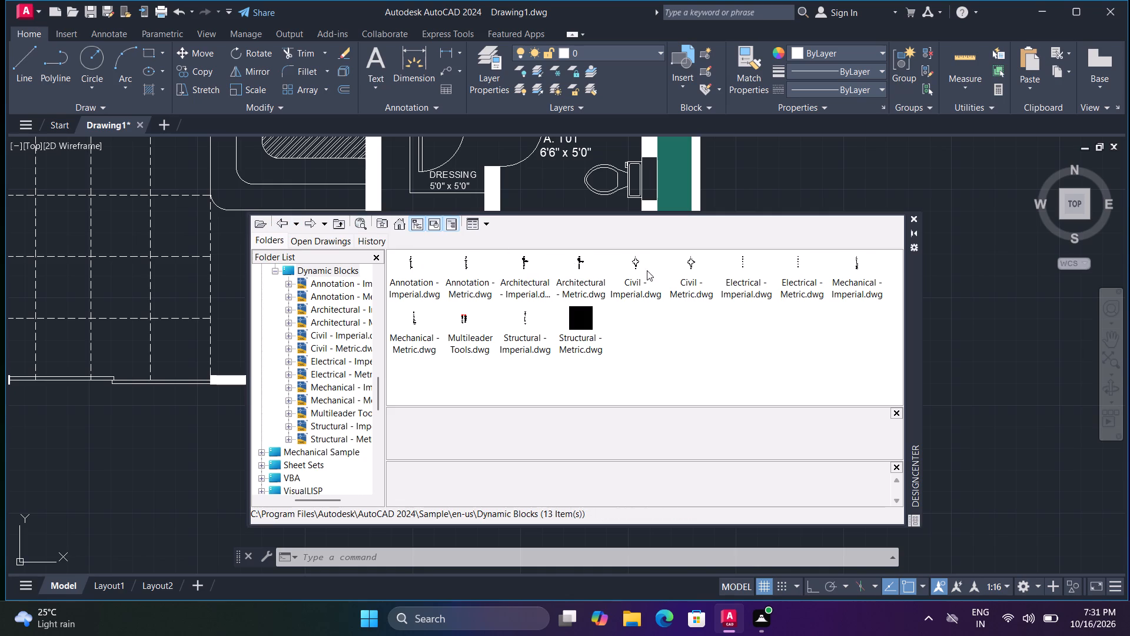
double_click(806, 264)
double_click(424, 265)
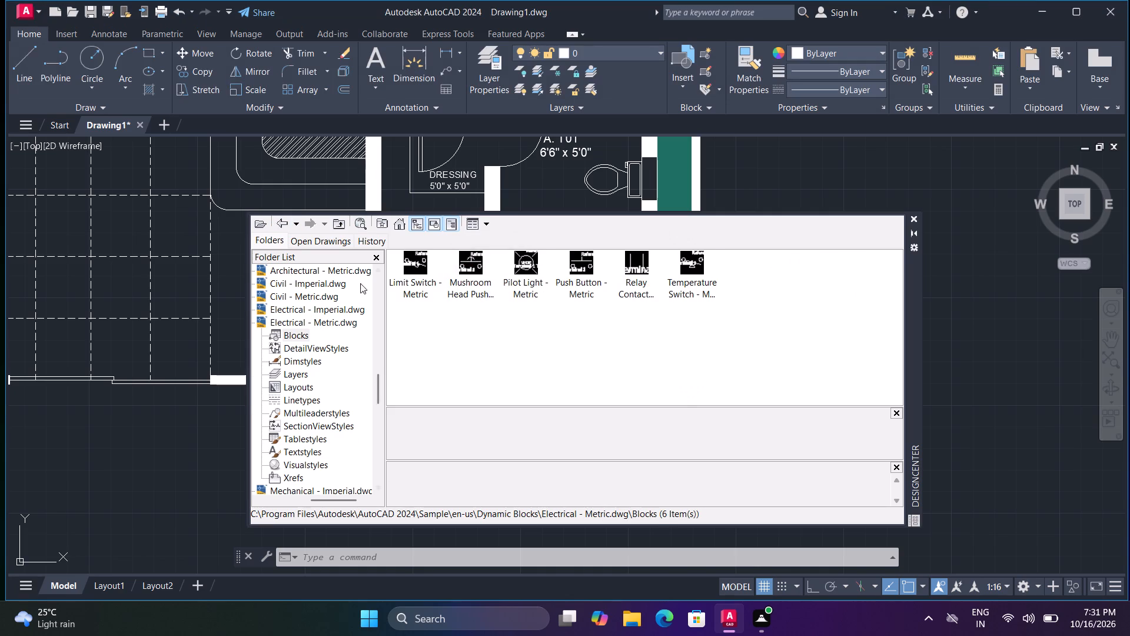
left_click(280, 223)
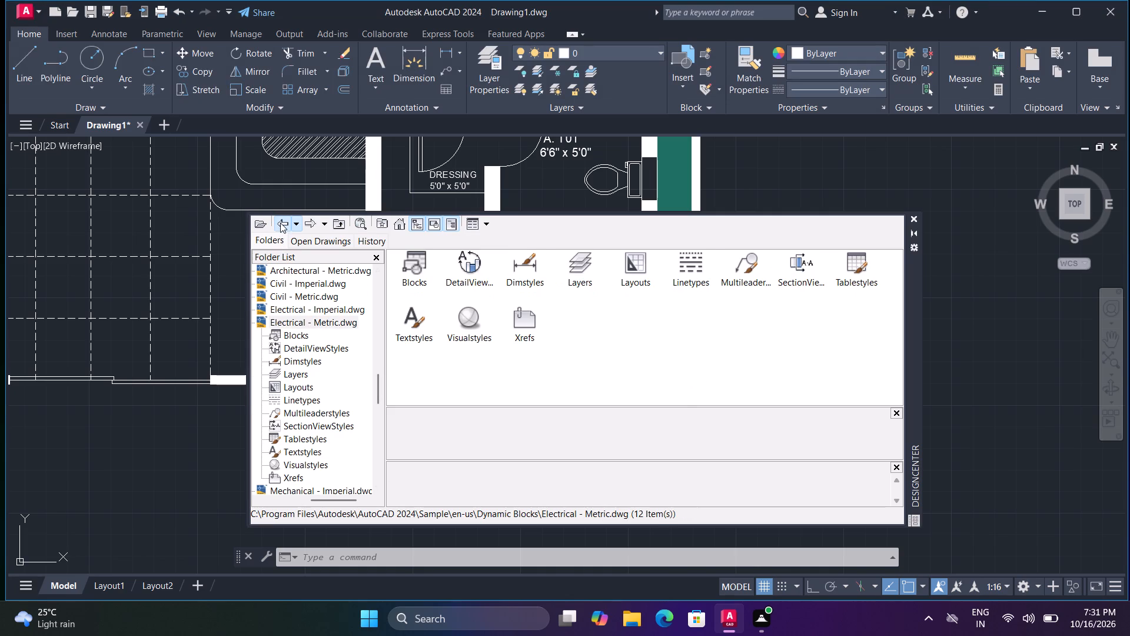
left_click(280, 223)
double_click(727, 270)
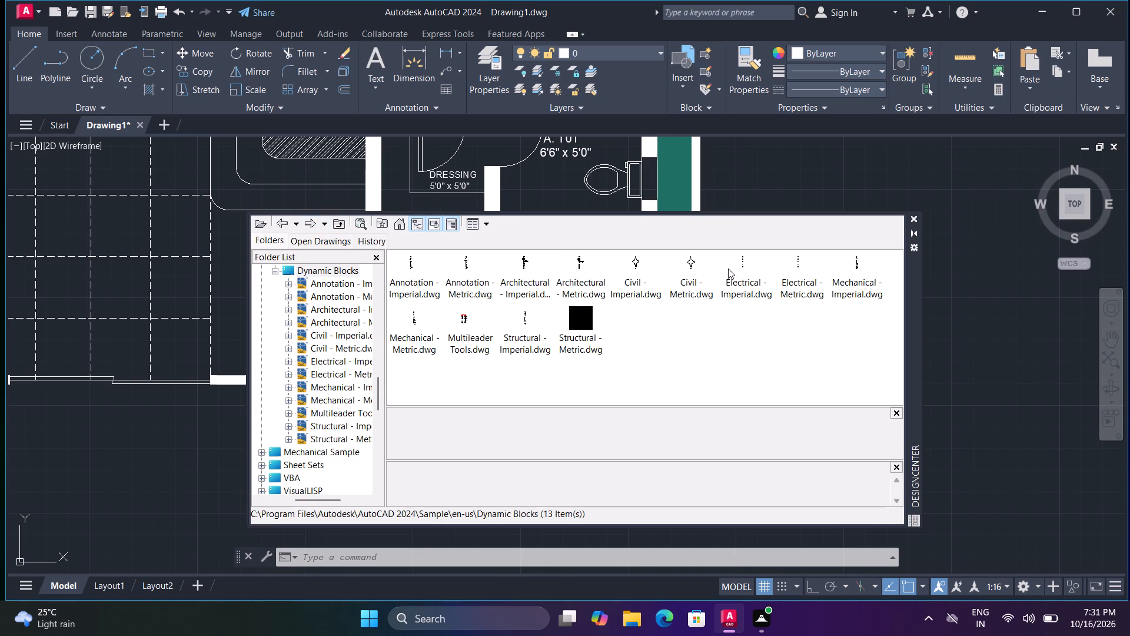
double_click(739, 269)
left_click(421, 267)
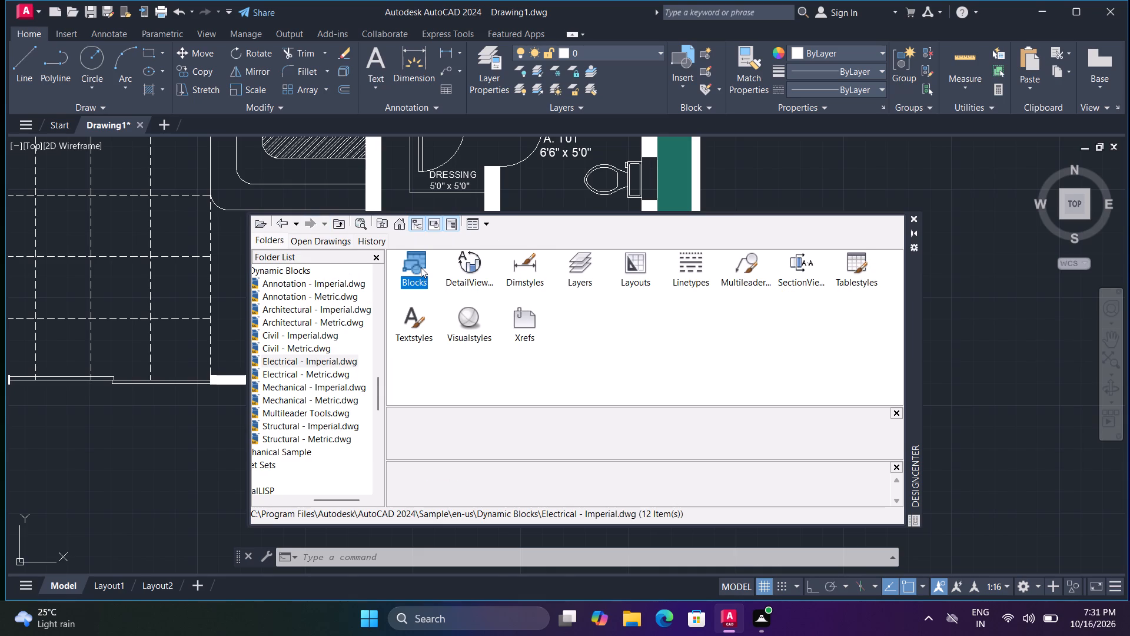
left_click(421, 267)
double_click(421, 267)
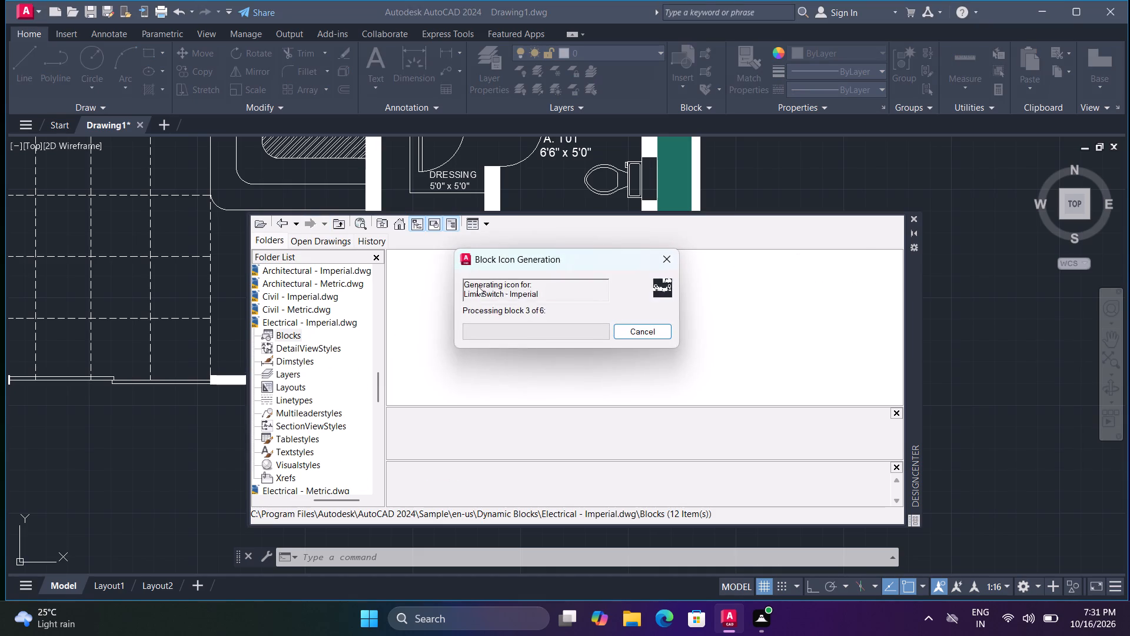
Examine the blocks in Civil - Metric.dwg and Civil - Imperial.dwg in the Dynamic Blocks folder.
left_click(274, 224)
left_click(275, 224)
double_click(686, 271)
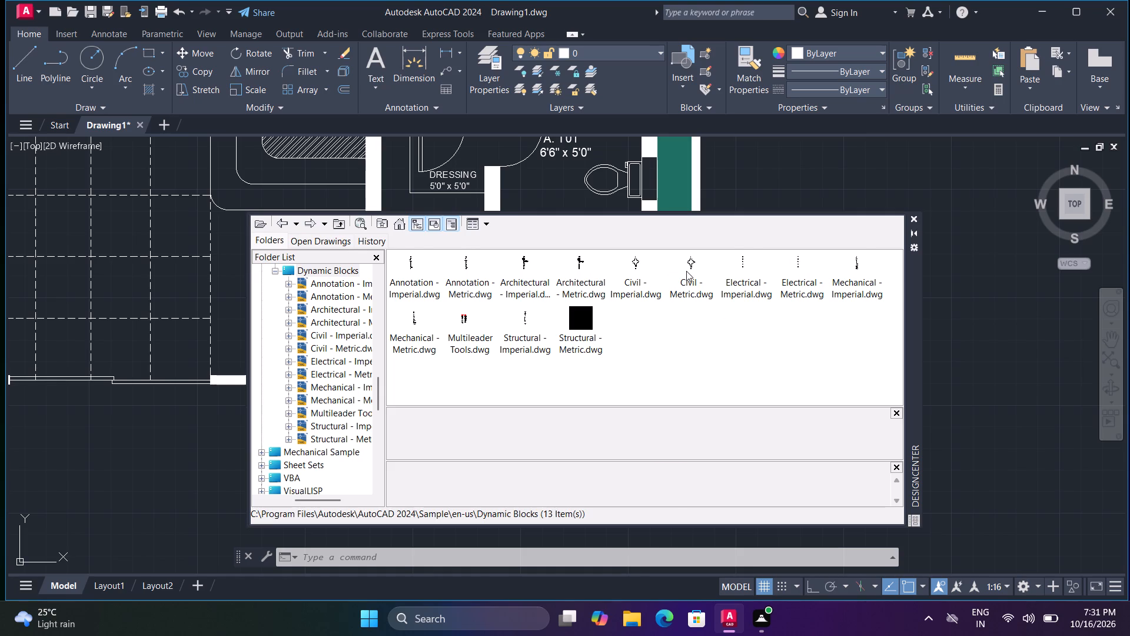
double_click(413, 261)
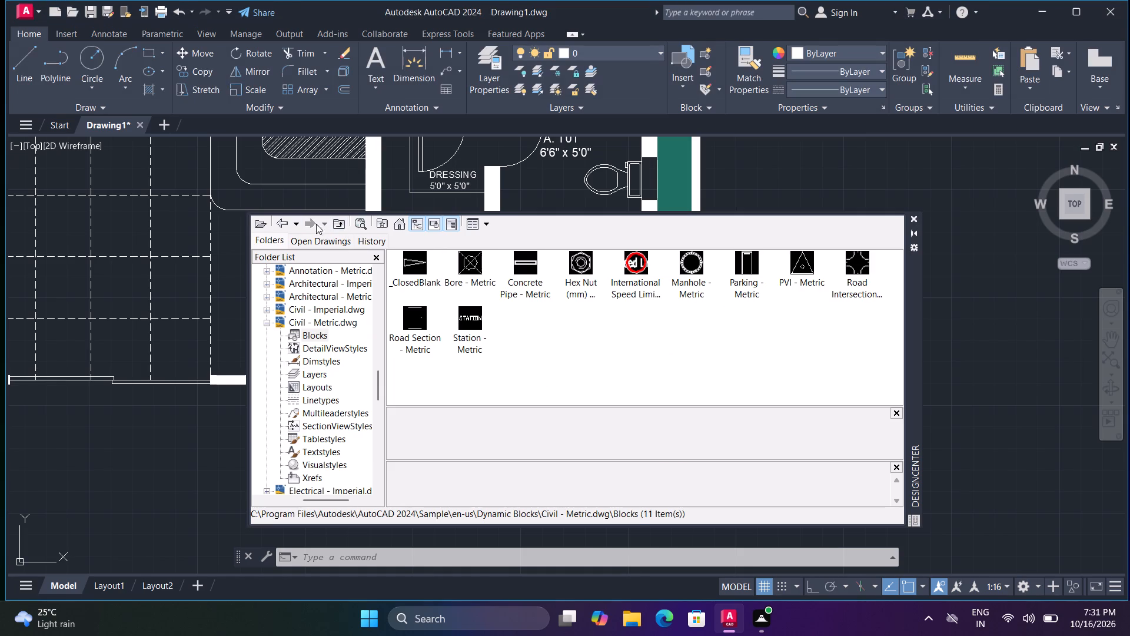
left_click(282, 227)
left_click(282, 227)
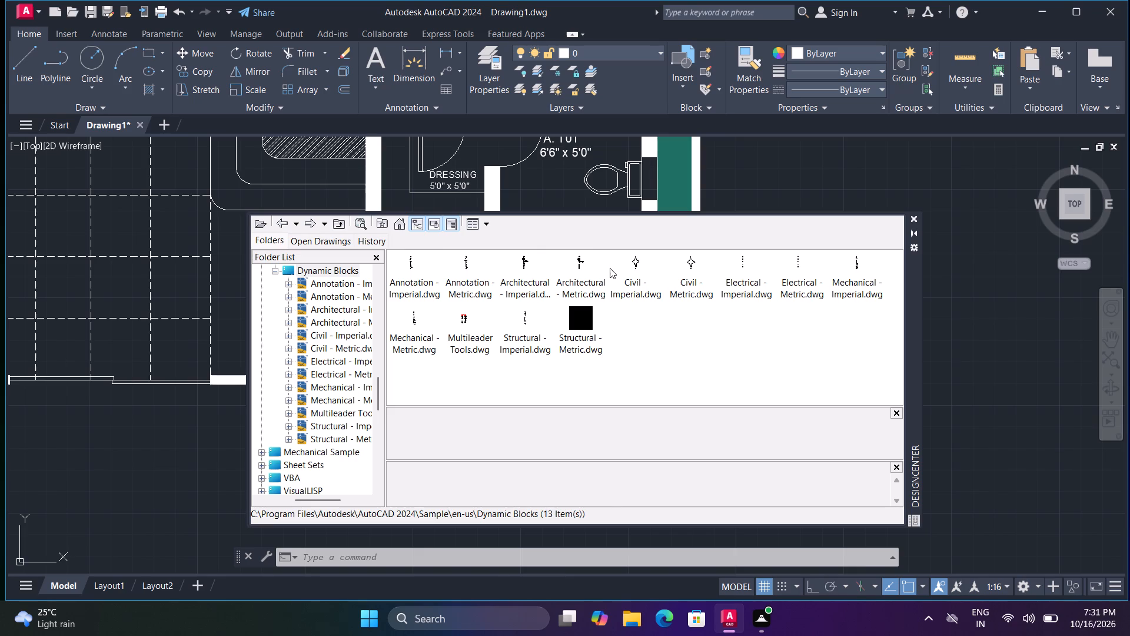
double_click(623, 264)
double_click(421, 269)
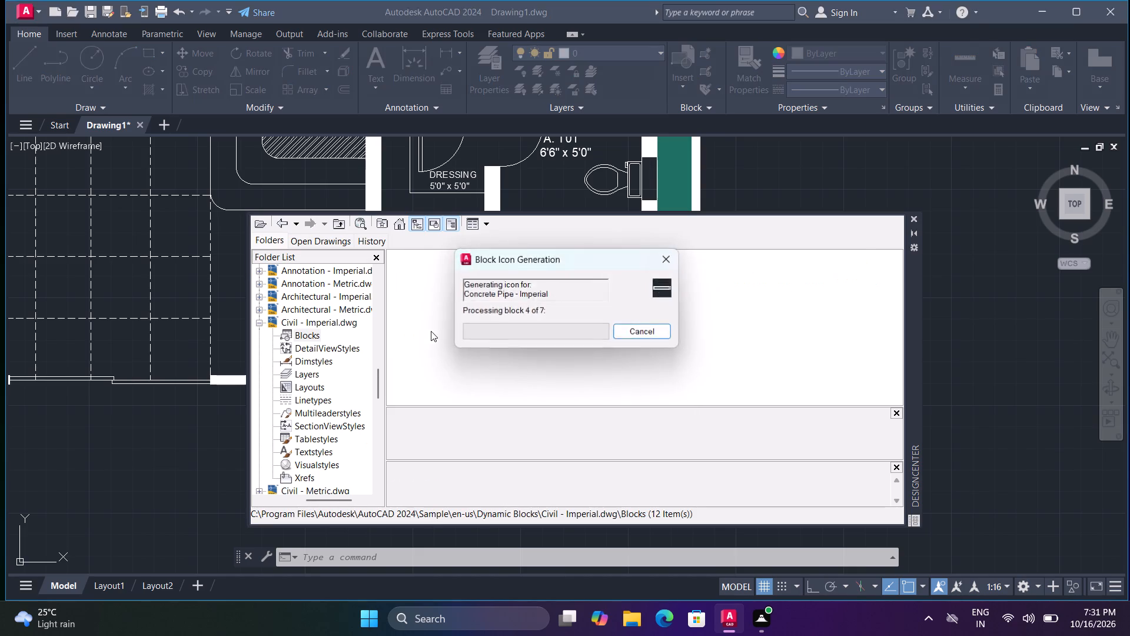
Examine the blocks in Architectural - Metric.dwg, including Vehicles - Metric, and those in Architectural - Imperial.dwg.
left_click(283, 228)
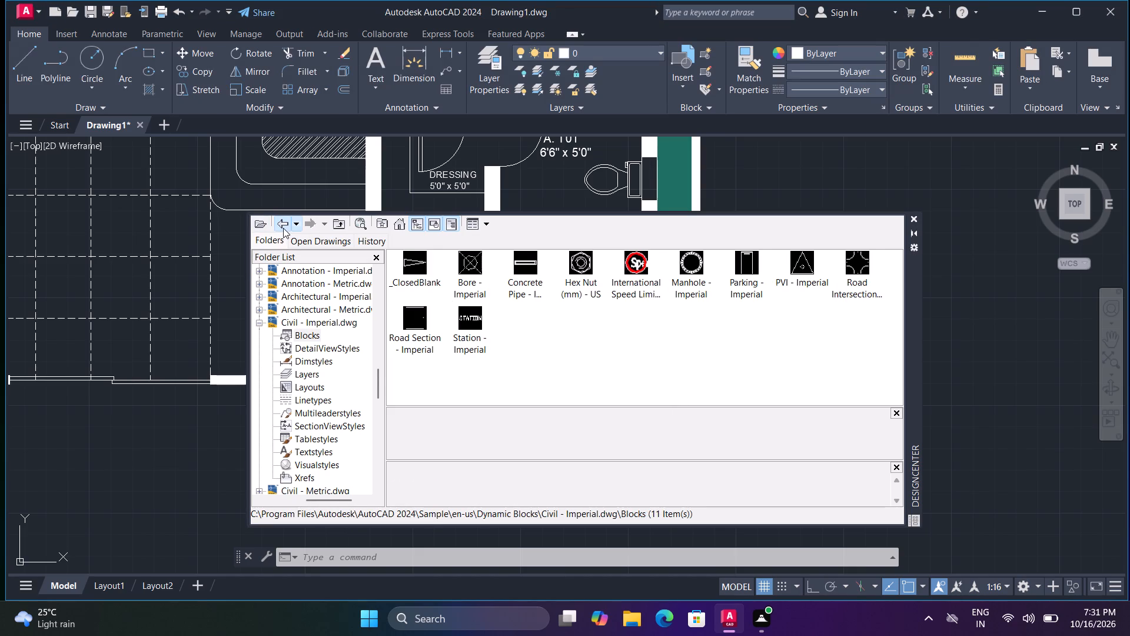
left_click(284, 228)
double_click(586, 258)
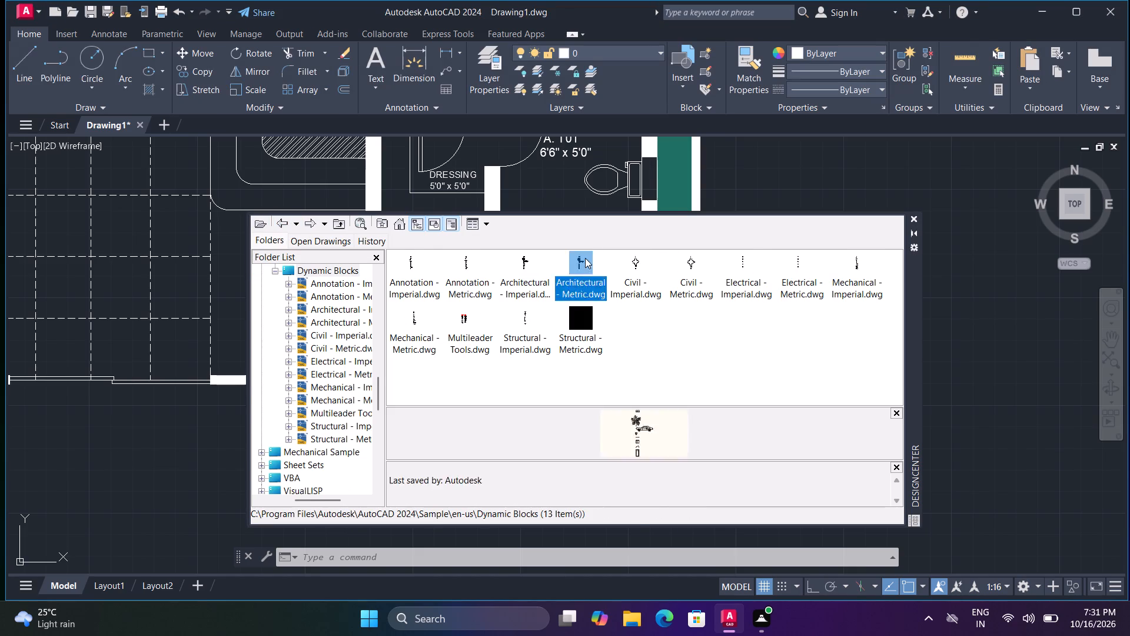
double_click(426, 273)
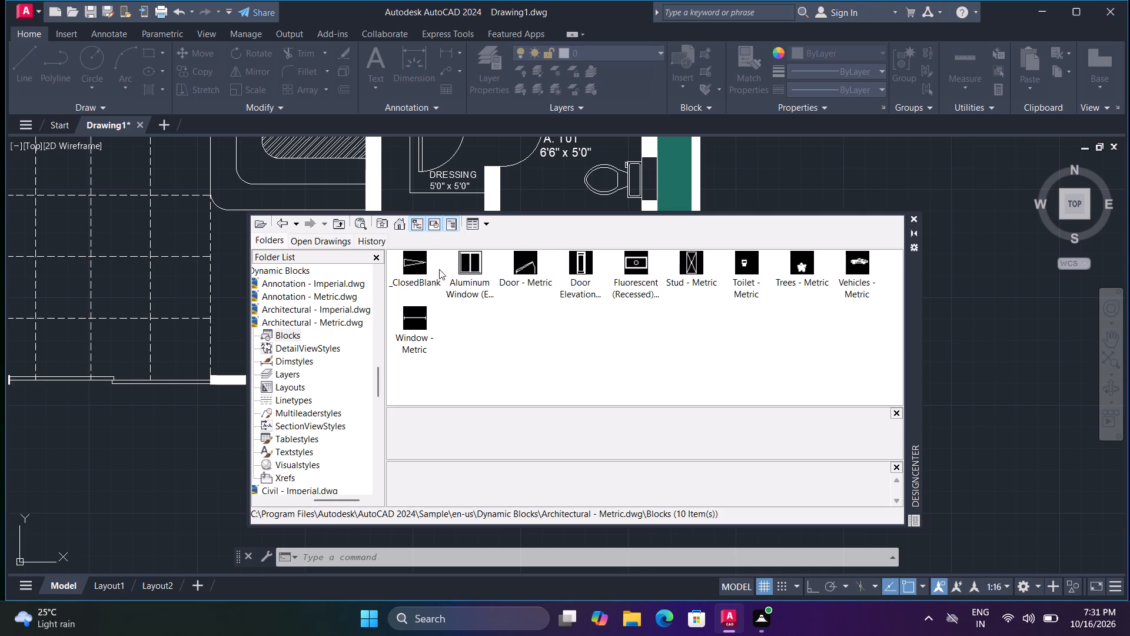
left_click(865, 262)
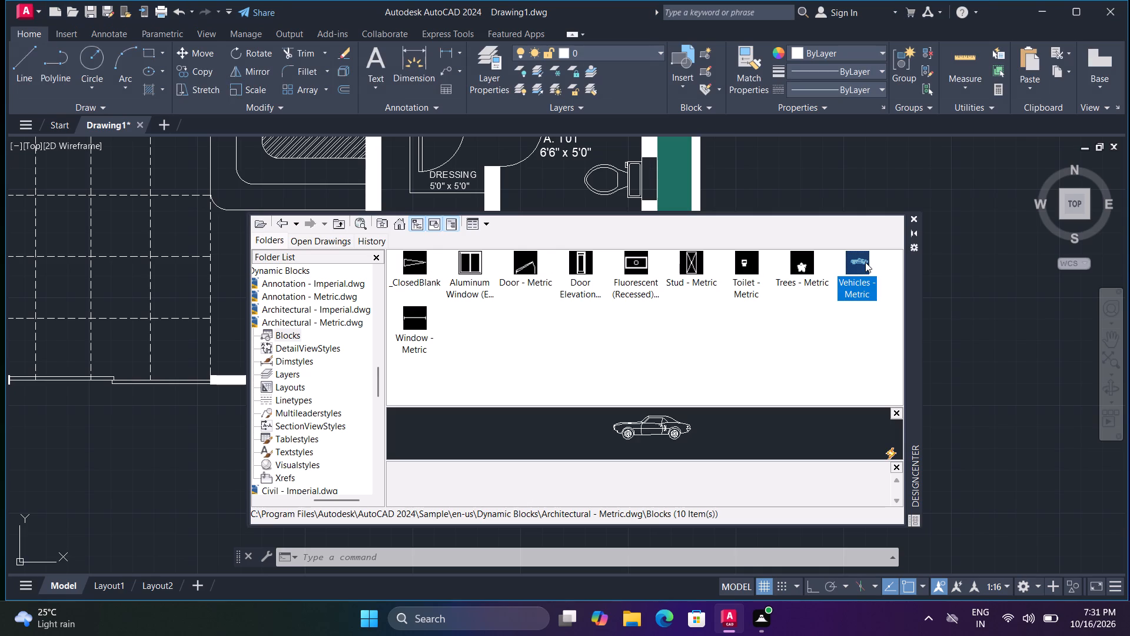
left_click(281, 228)
left_click(281, 220)
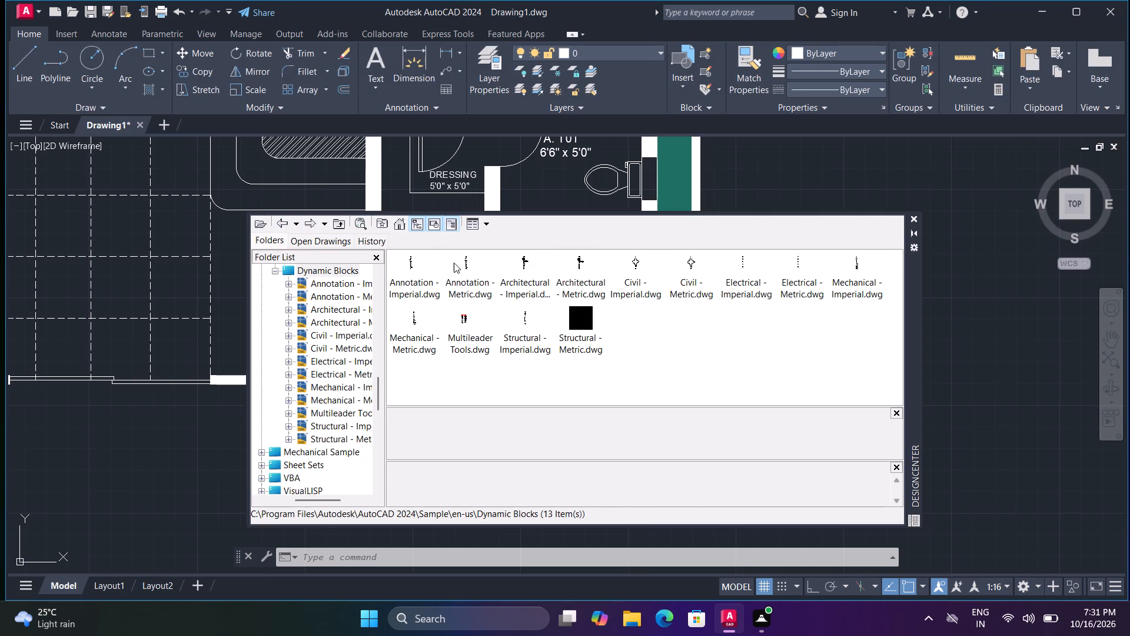
double_click(524, 261)
double_click(423, 260)
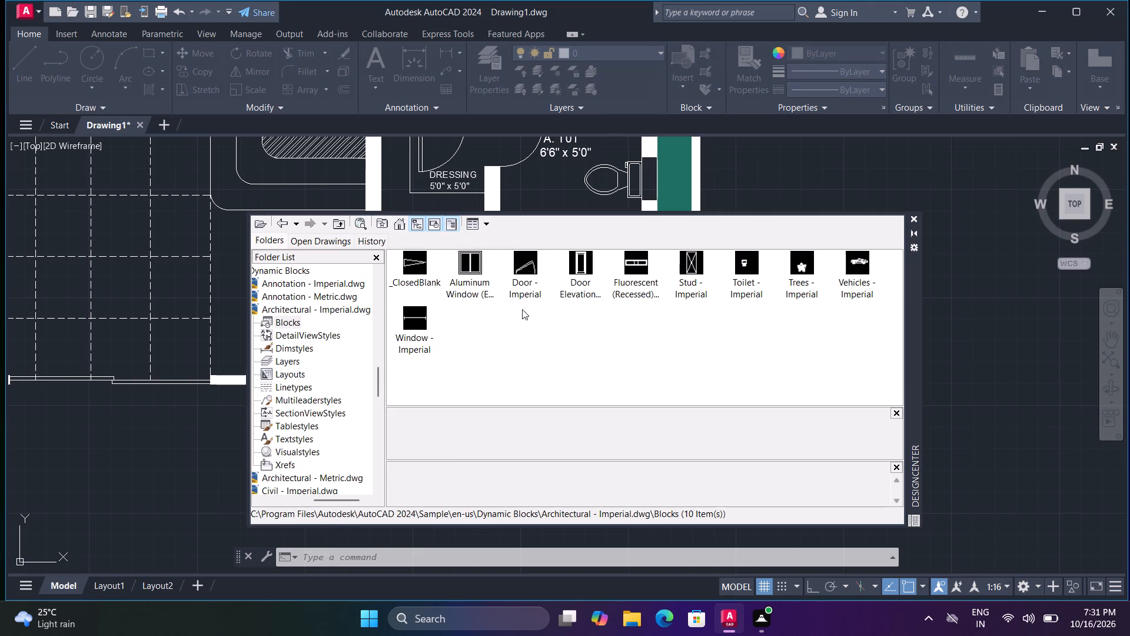
Insert the Arrows - Metric block from Annotation - Metric.dwg into the drawing, with its tip just outside the house's right-hand wall near toilet A. T01.
left_click(280, 228)
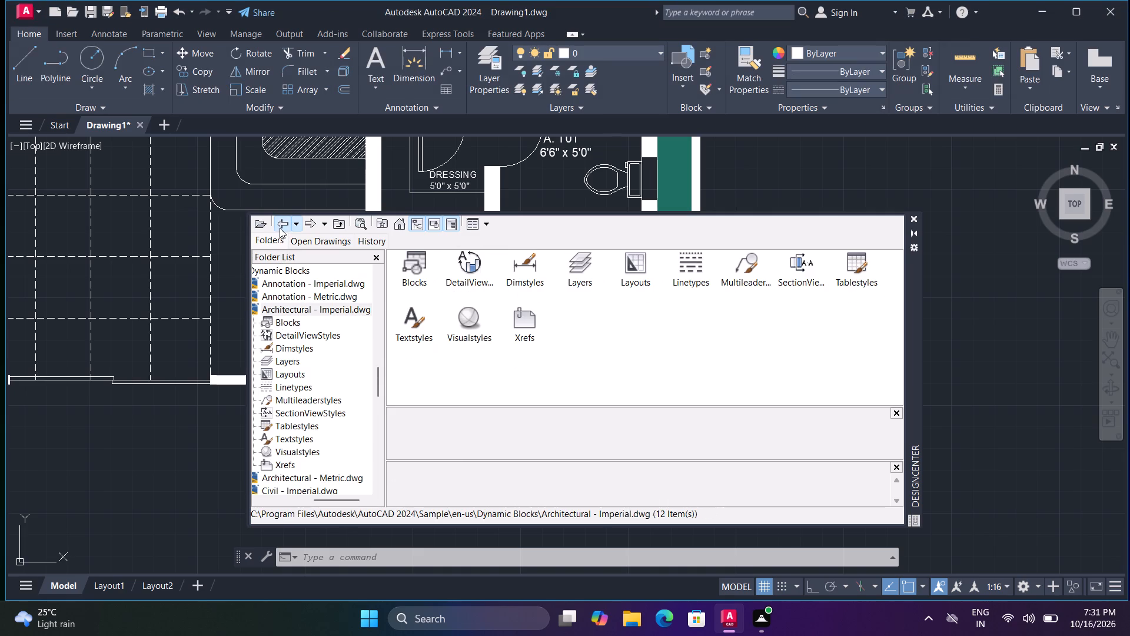
left_click(280, 228)
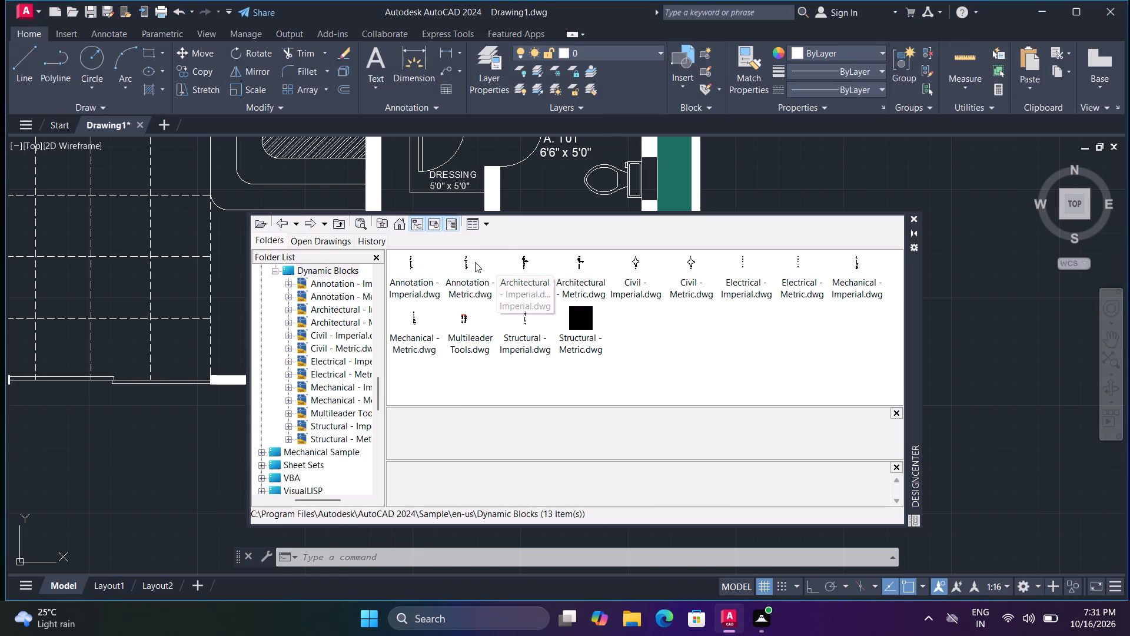
double_click(475, 262)
double_click(412, 269)
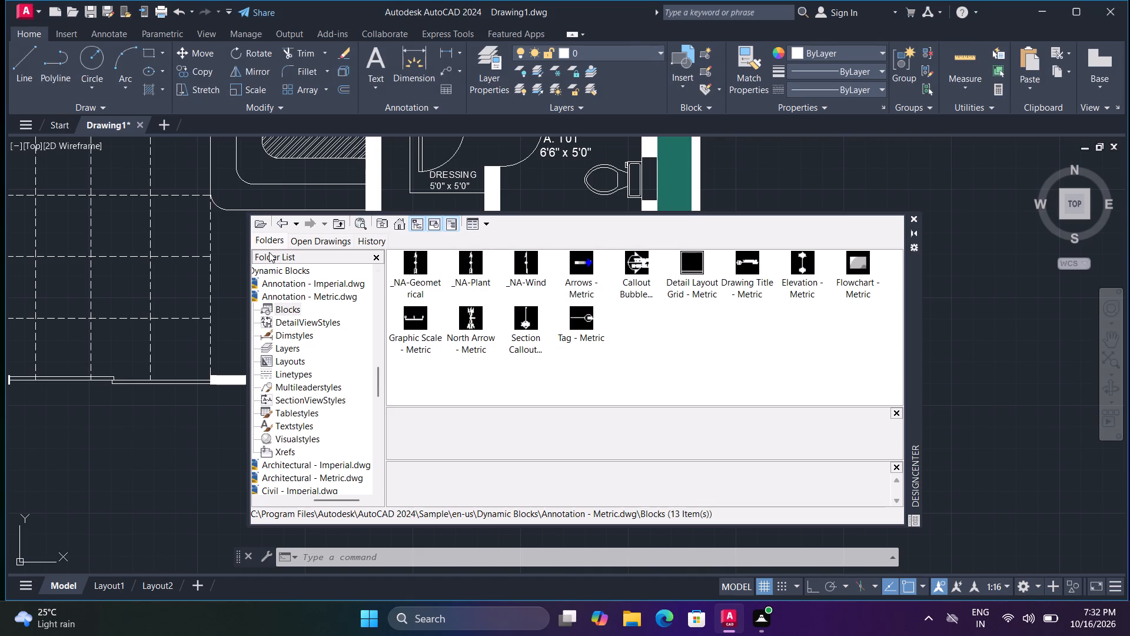
left_click(585, 257)
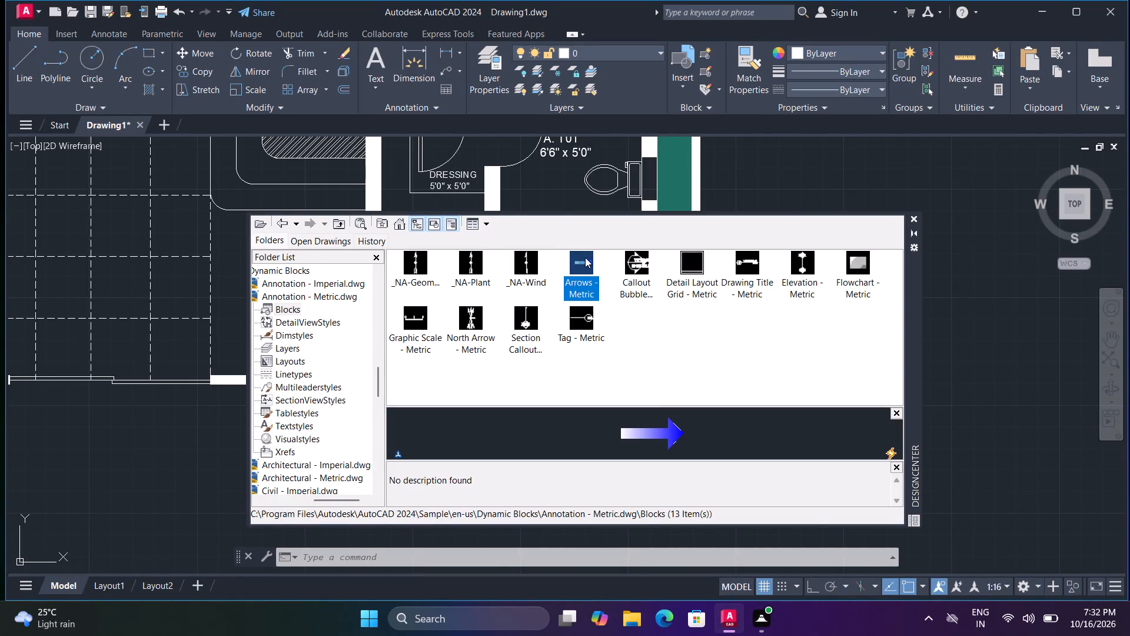
left_click_drag(585, 257, 765, 190)
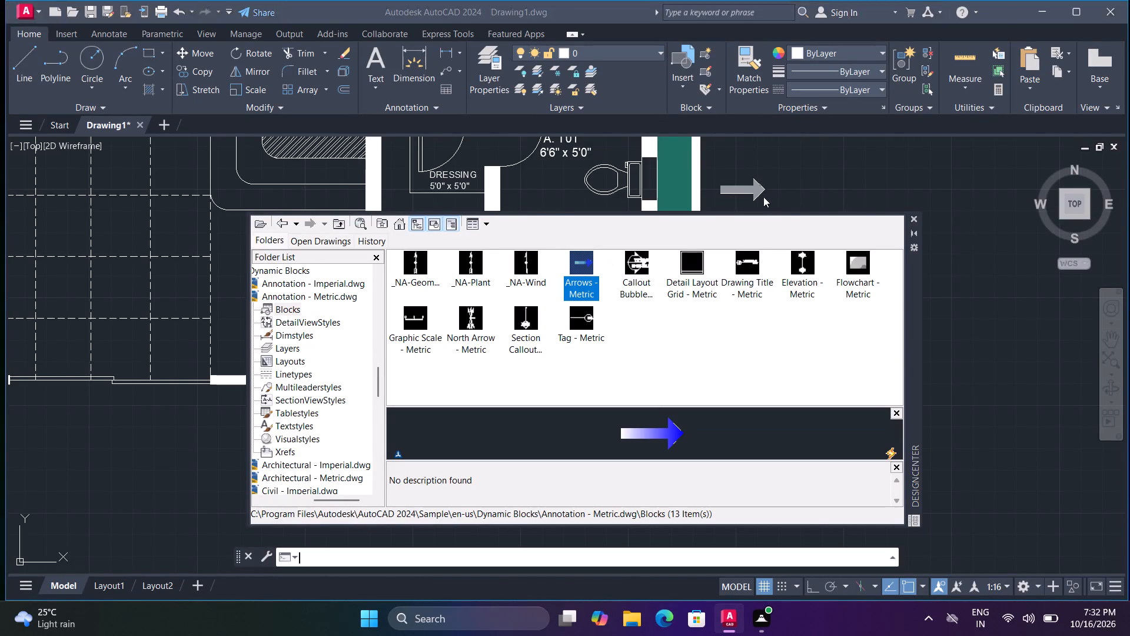
Examine the blocks in Annotation - Imperial.dwg, finishing with DesignCenter closed.
left_click(283, 231)
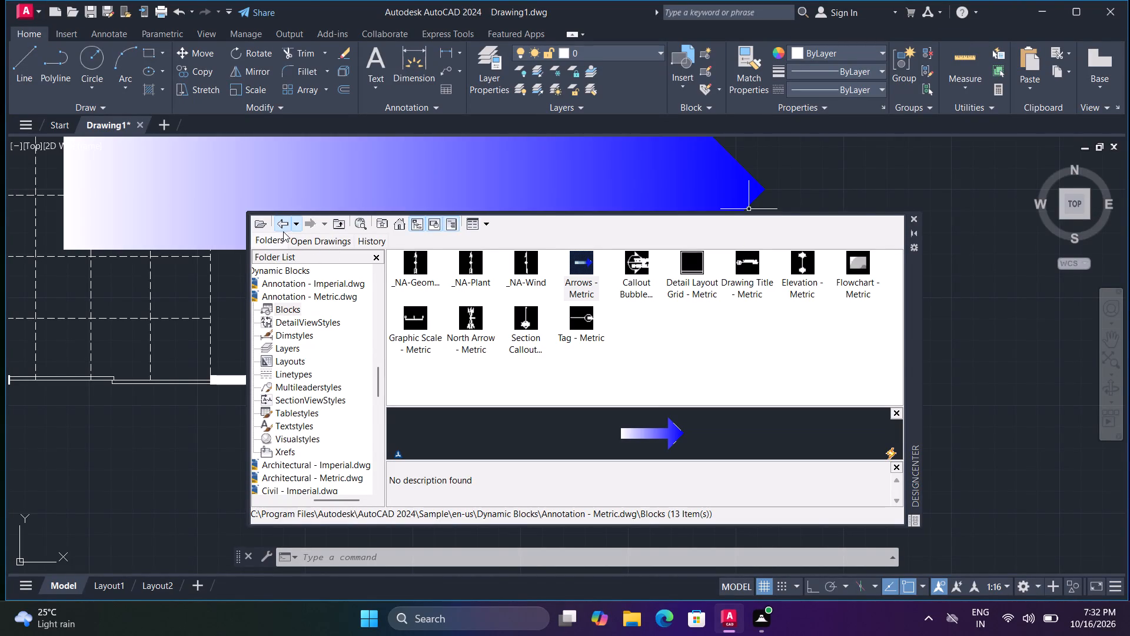
left_click(276, 228)
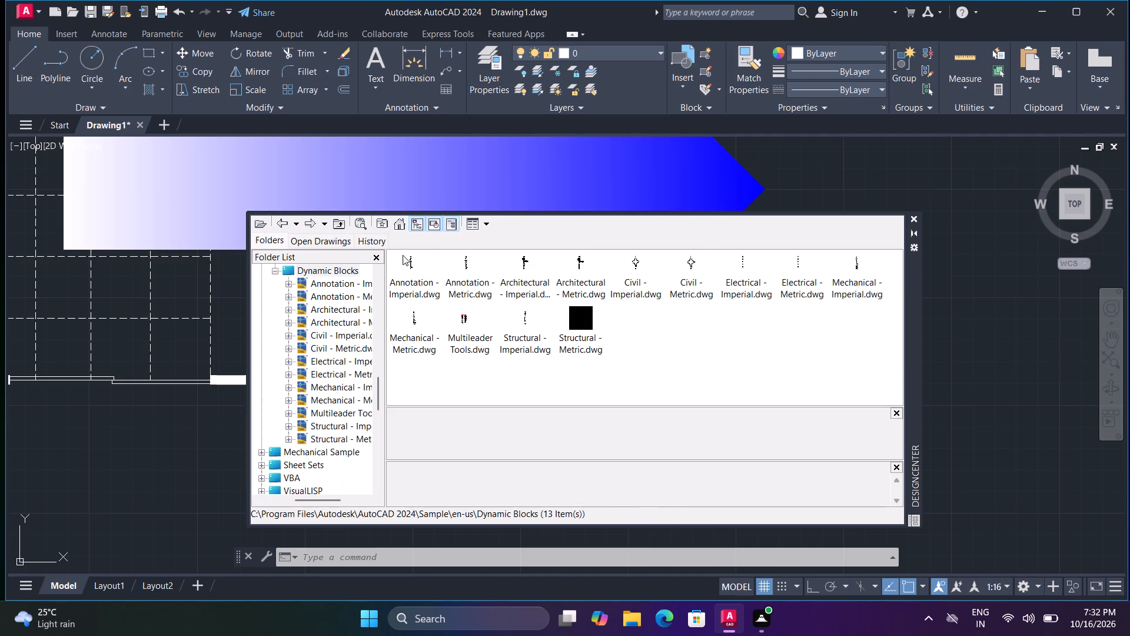
double_click(423, 257)
double_click(412, 261)
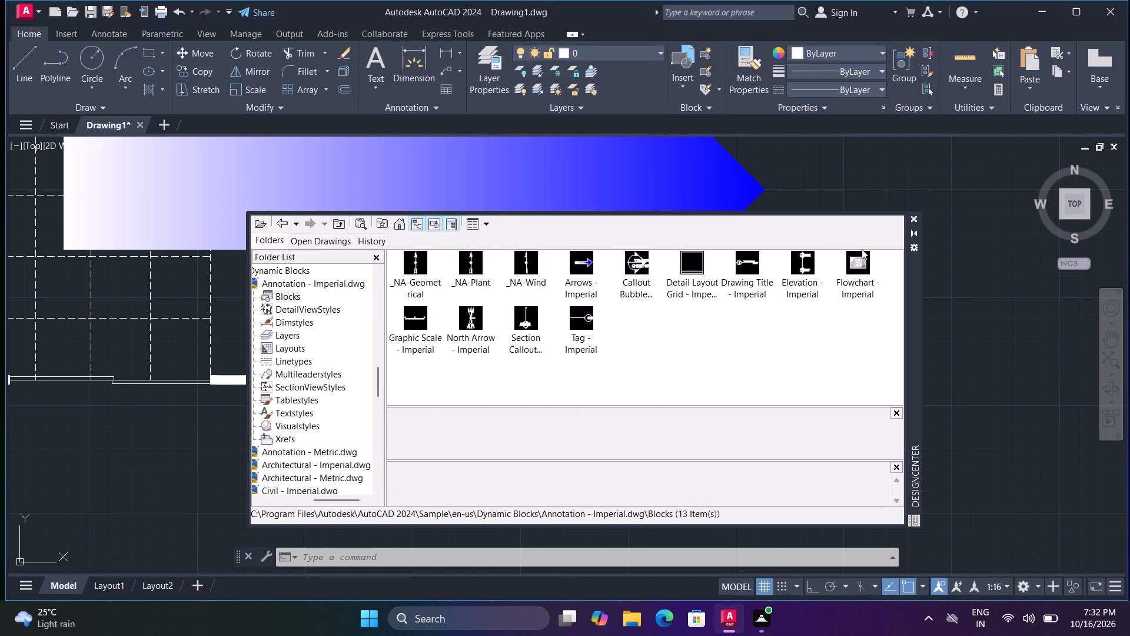
left_click(912, 221)
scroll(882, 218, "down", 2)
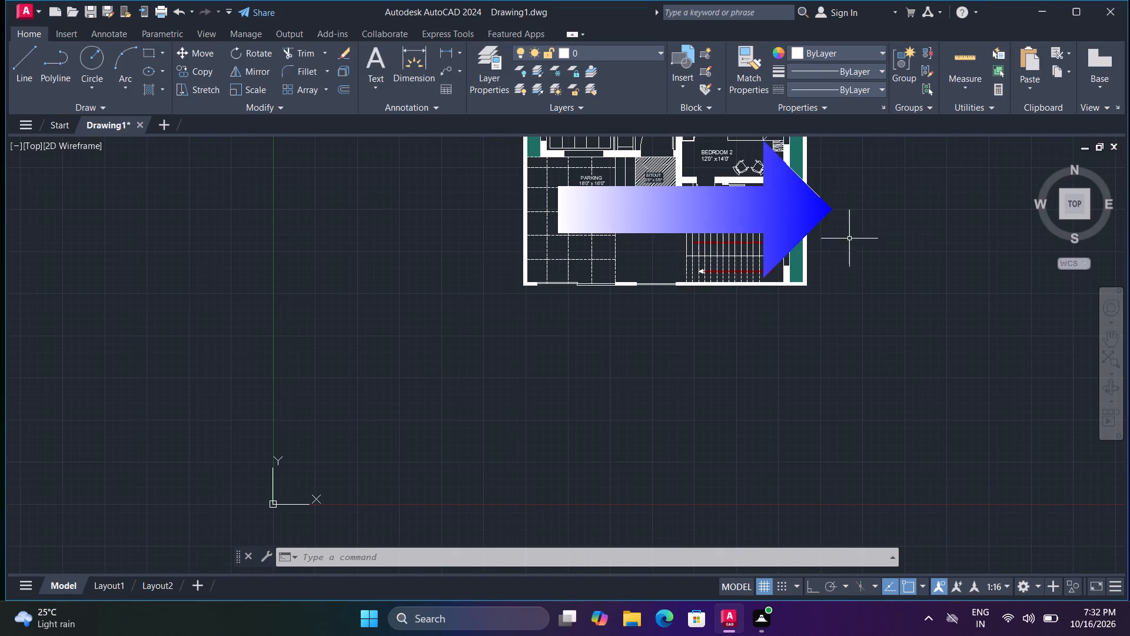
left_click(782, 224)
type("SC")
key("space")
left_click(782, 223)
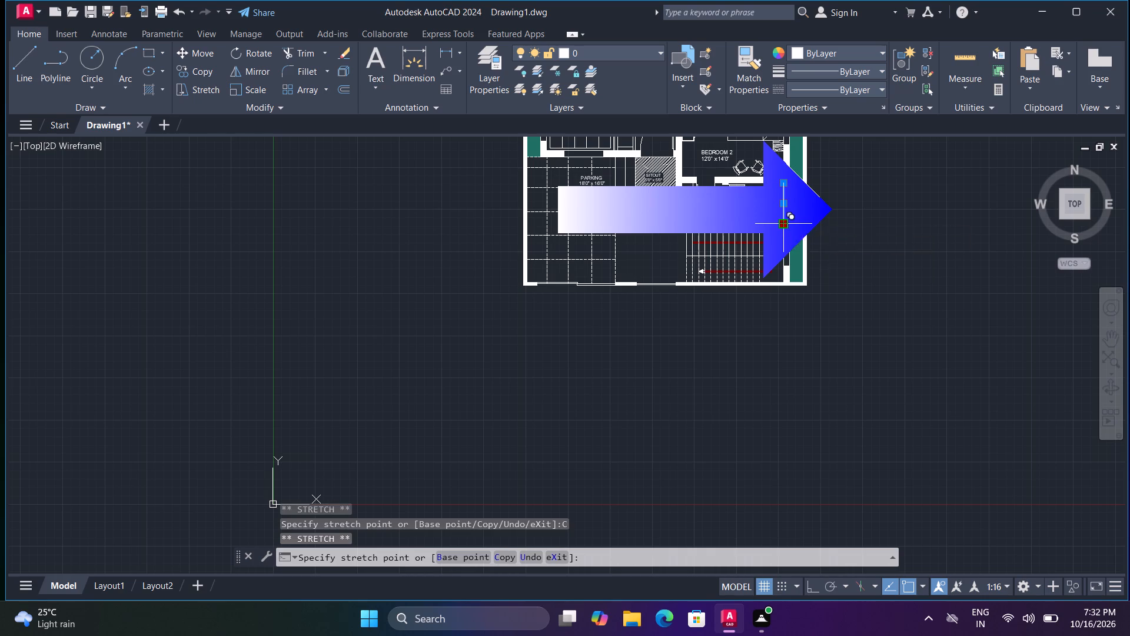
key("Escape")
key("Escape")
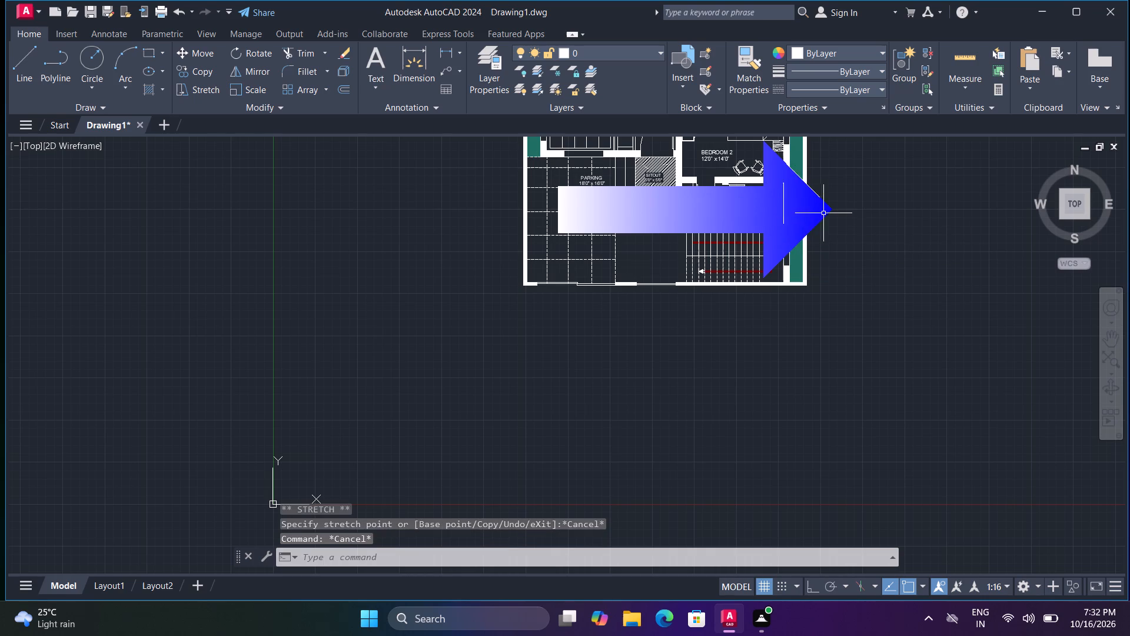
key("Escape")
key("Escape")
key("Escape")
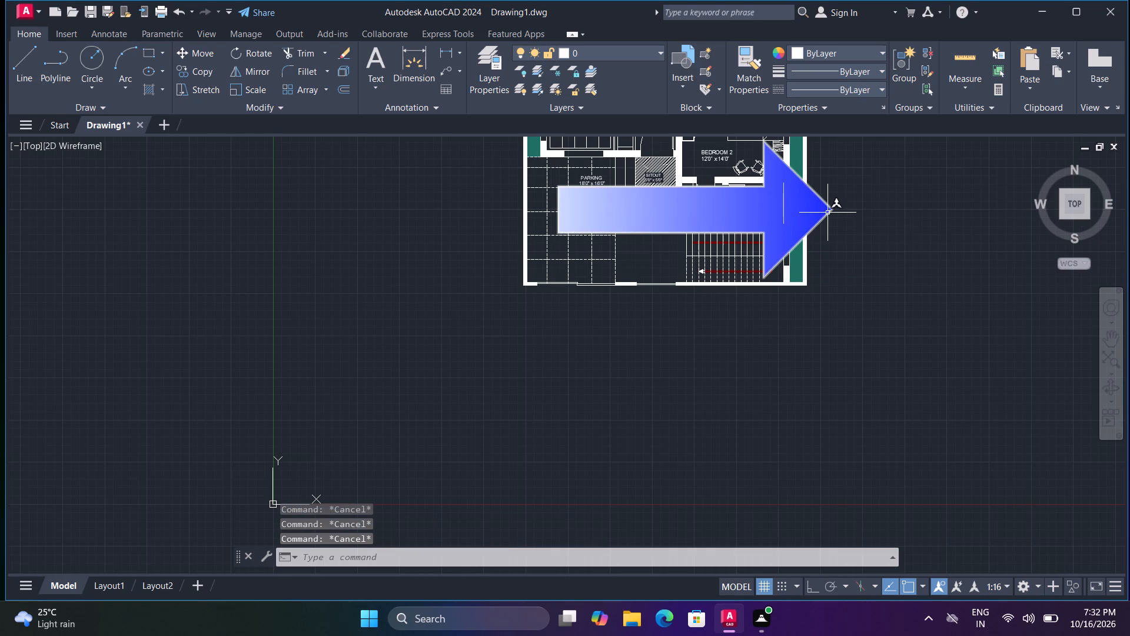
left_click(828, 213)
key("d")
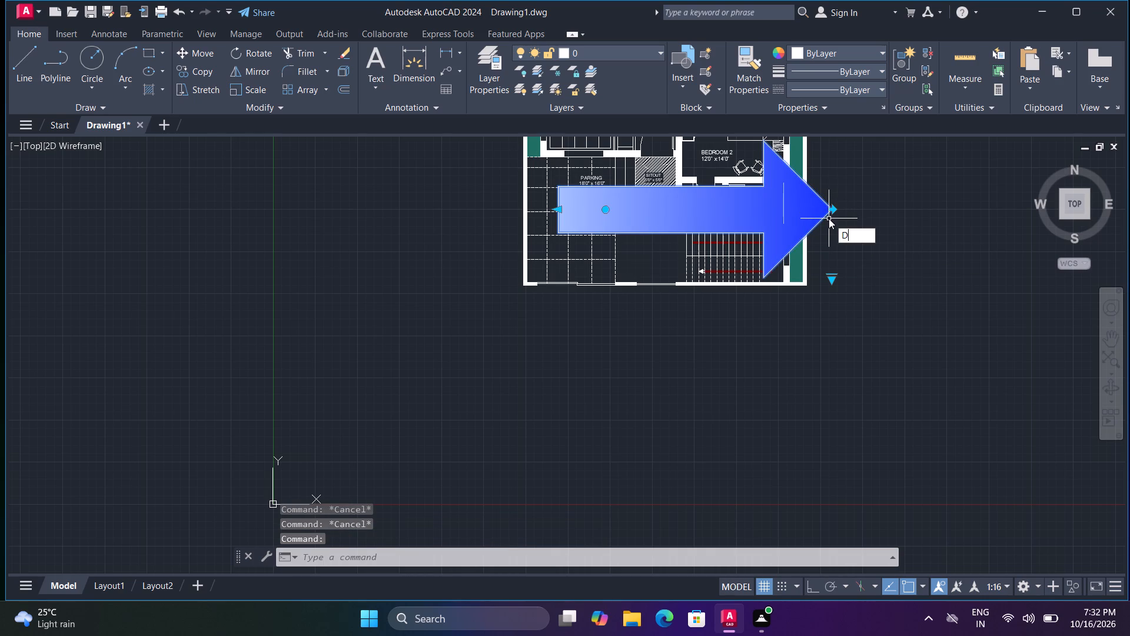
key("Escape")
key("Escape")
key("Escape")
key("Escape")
Scale the blue arrow block down about its tip until it is slightly shorter than the main door's width.
type("SC")
key("space")
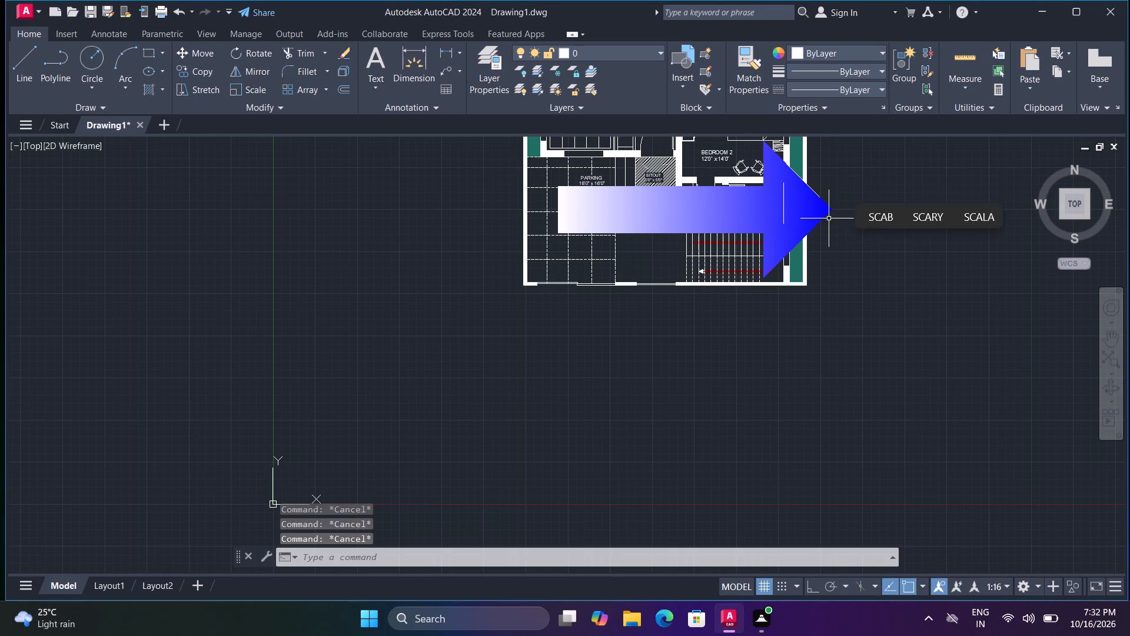
left_click(826, 215)
key("space")
left_click(826, 215)
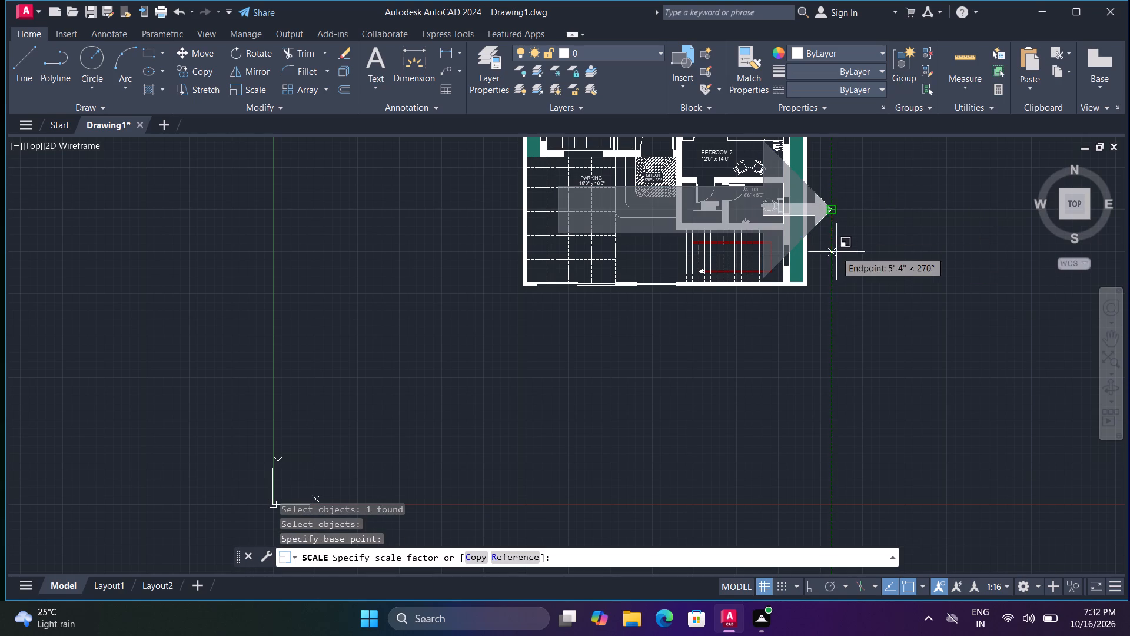
left_click(819, 221)
Move the small blue arrow from outside the right-hand wall to the main entrance door above the SITOUT.
scroll(835, 230, "up", 1)
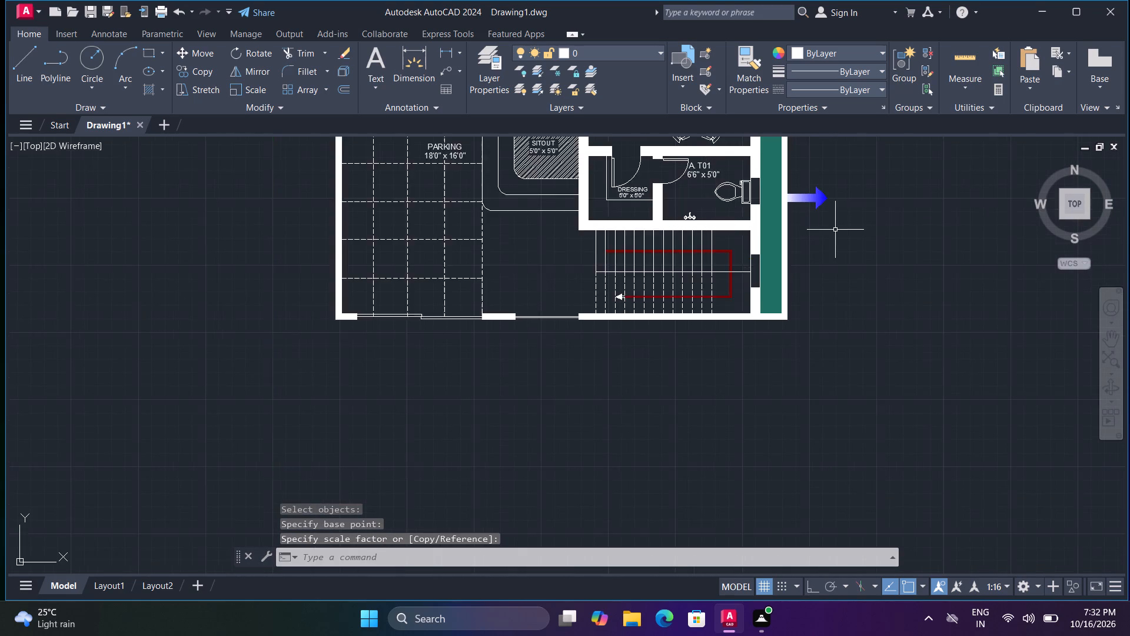
scroll(835, 230, "up", 1)
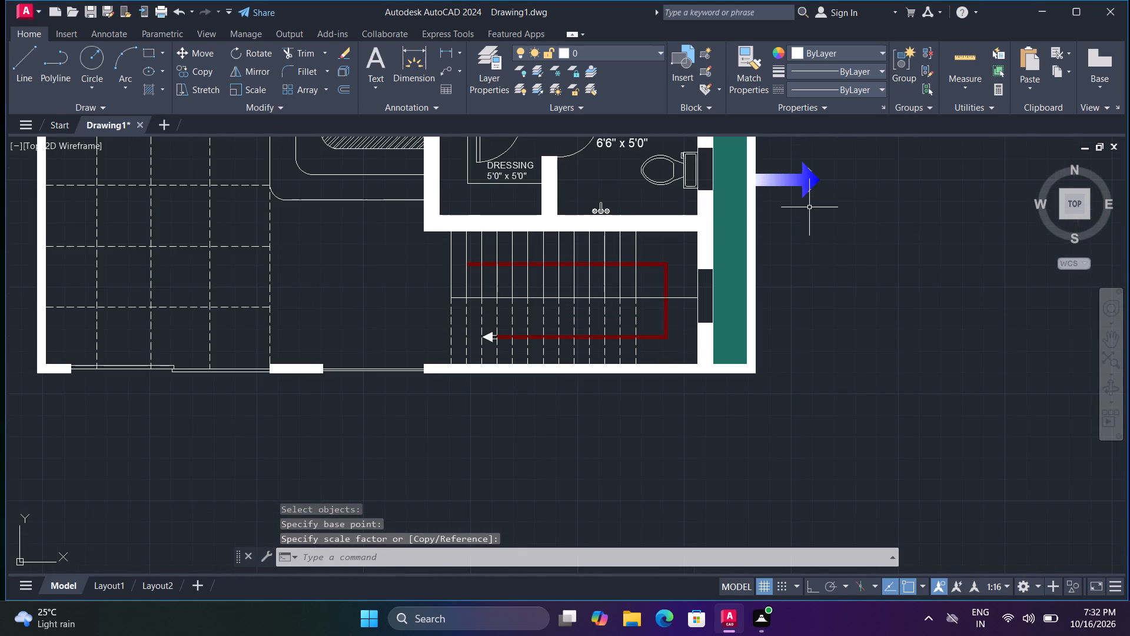
key("Escape")
left_click(805, 185)
type("M")
key("space")
left_click(805, 185)
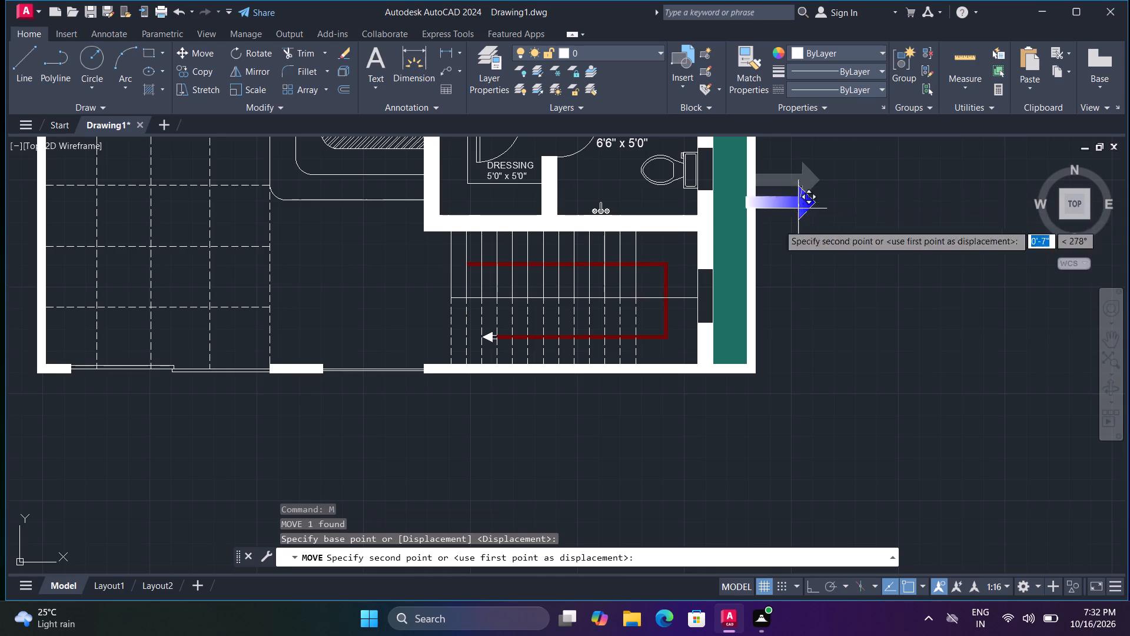
middle_click_drag(380, 249, 649, 474)
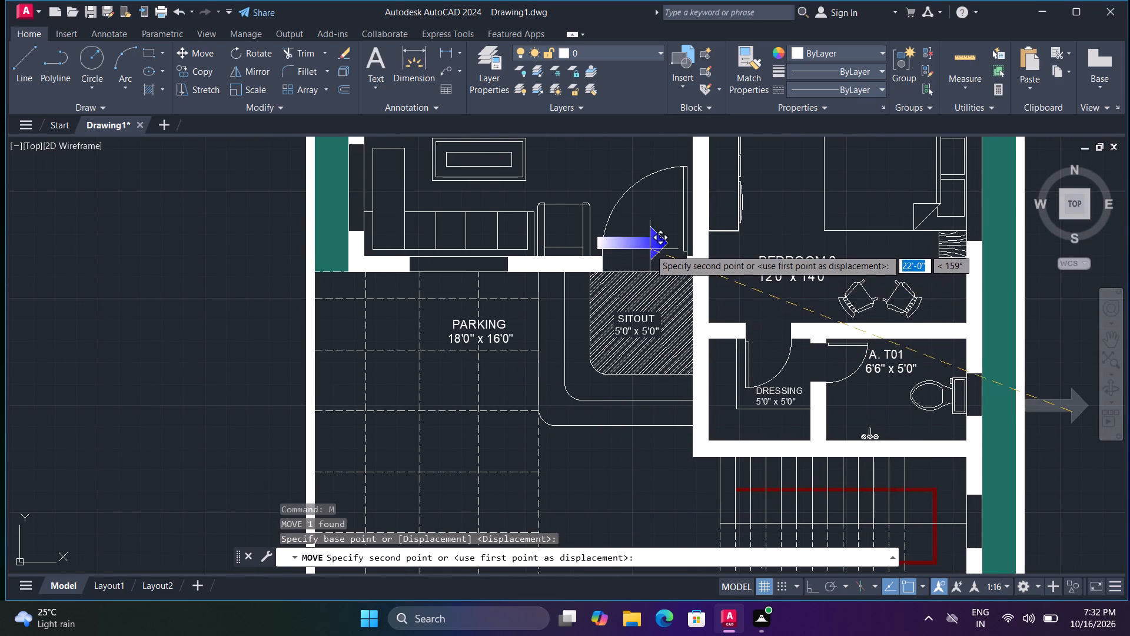
left_click(650, 249)
key("Escape")
Rotate the blue arrow 90 degrees about its tip with Ortho on, so it points up into the house.
type("RO")
key("space")
left_click(646, 248)
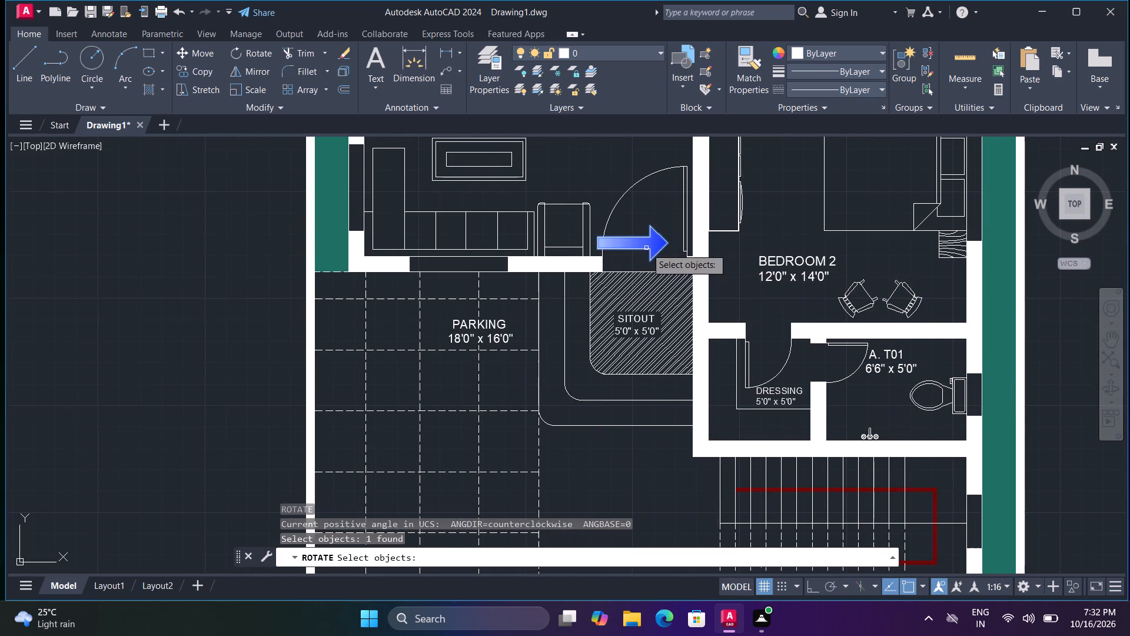
key("space")
left_click(669, 244)
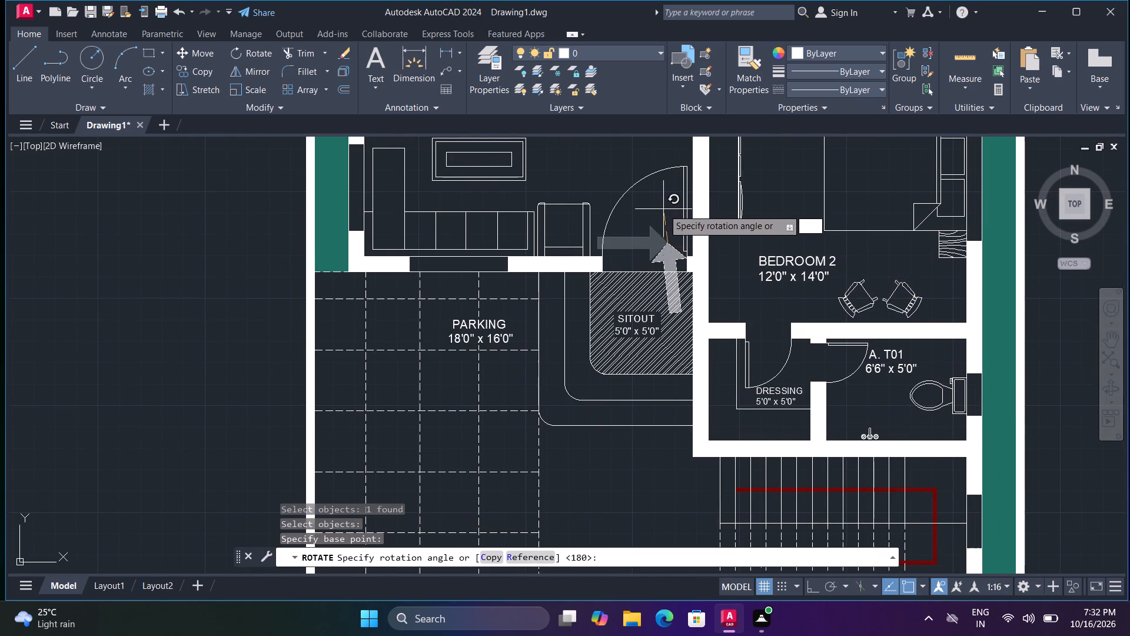
key("F8")
left_click(668, 210)
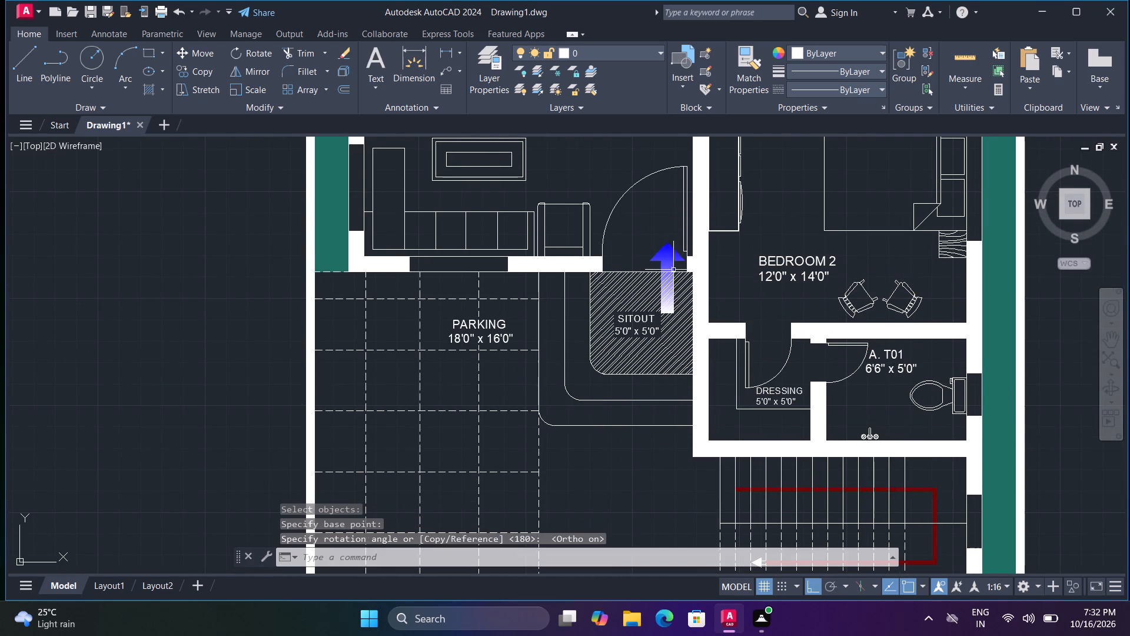
Move the blue arrow so its tail sits near the middle of the main door opening on the SITOUT's upper edge.
left_click(674, 275)
type("M")
key("space")
left_click(664, 317)
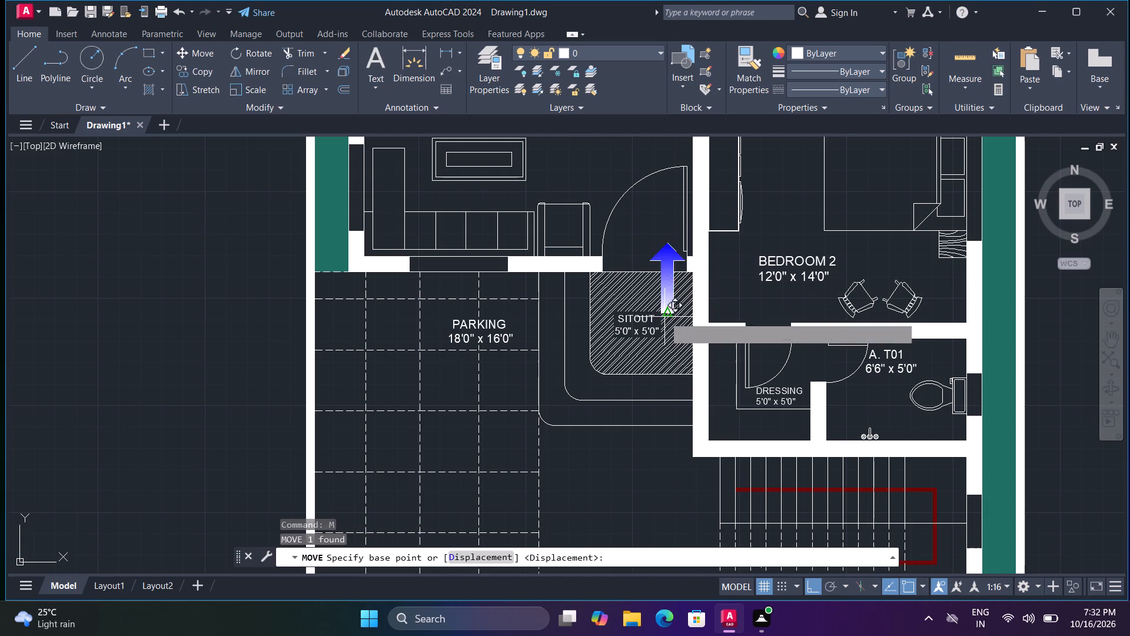
left_click(648, 275)
Scale the blue arrow at the main door down about its tail to roughly half its size.
scroll(656, 263, "up", 2)
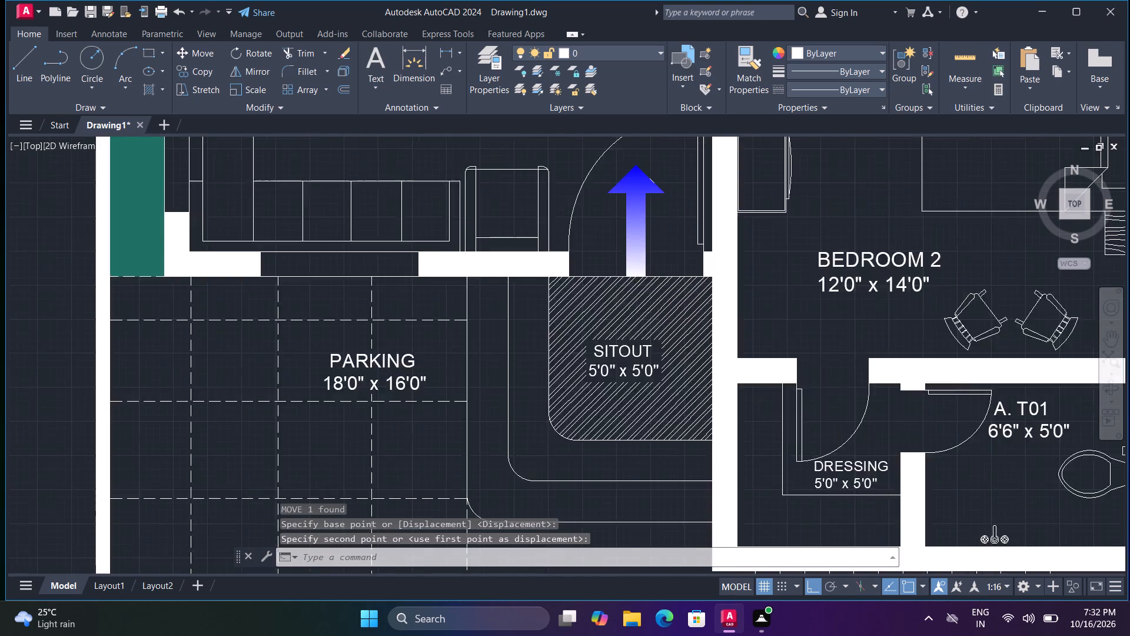
middle_click_drag(653, 254, 677, 341)
key("s")
key("c")
key("space")
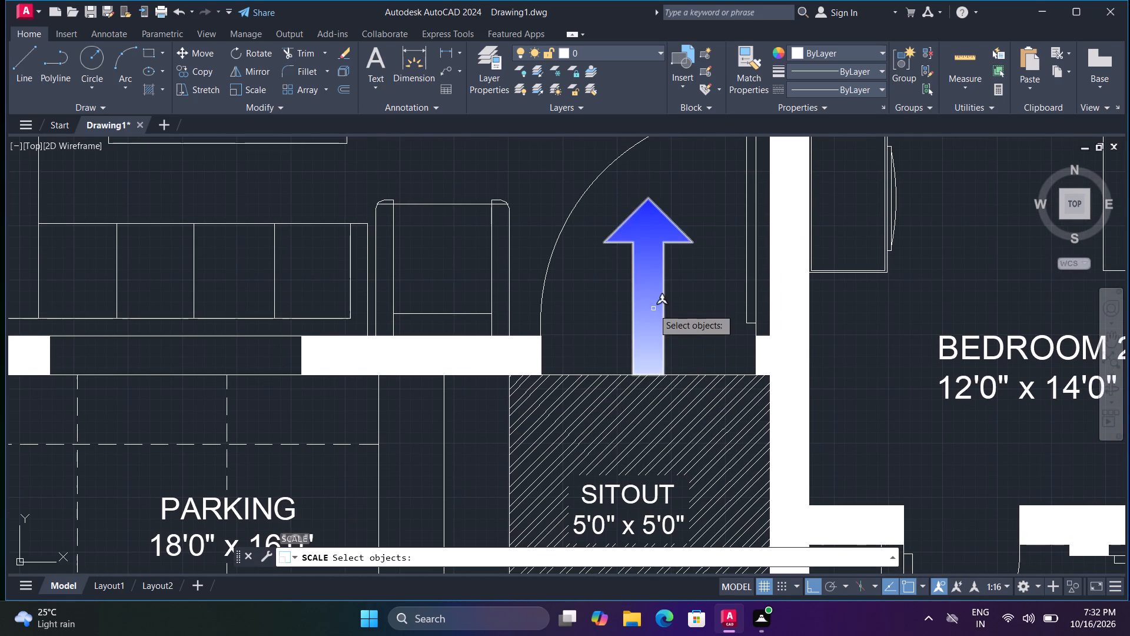
left_click(653, 309)
key("space")
left_click(650, 375)
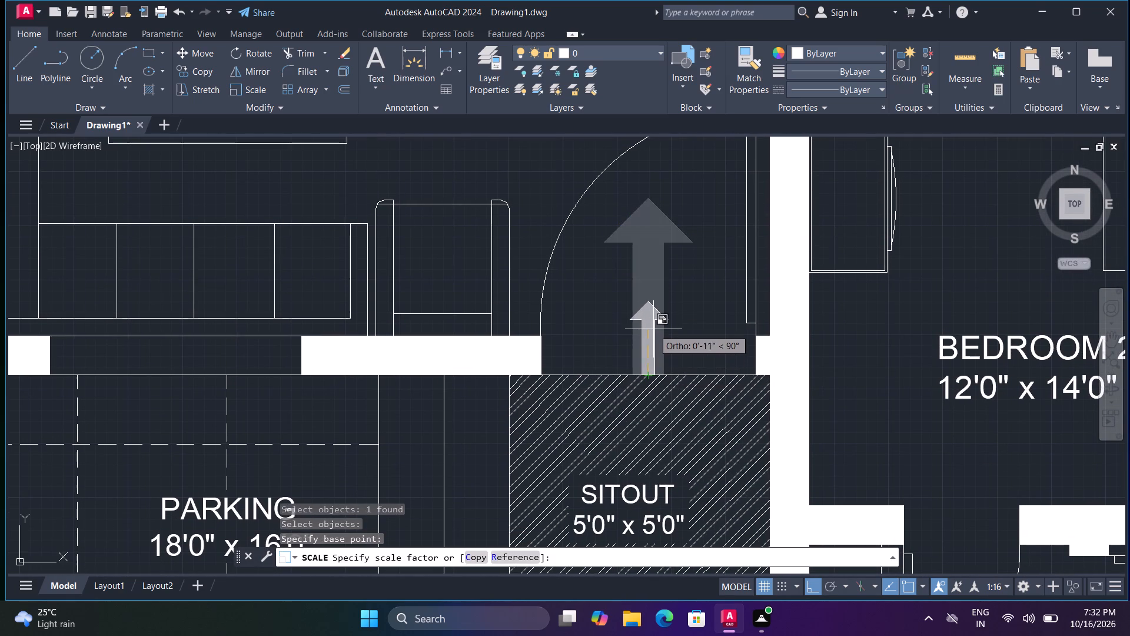
left_click(653, 318)
scroll(665, 337, "down", 2)
key("Escape")
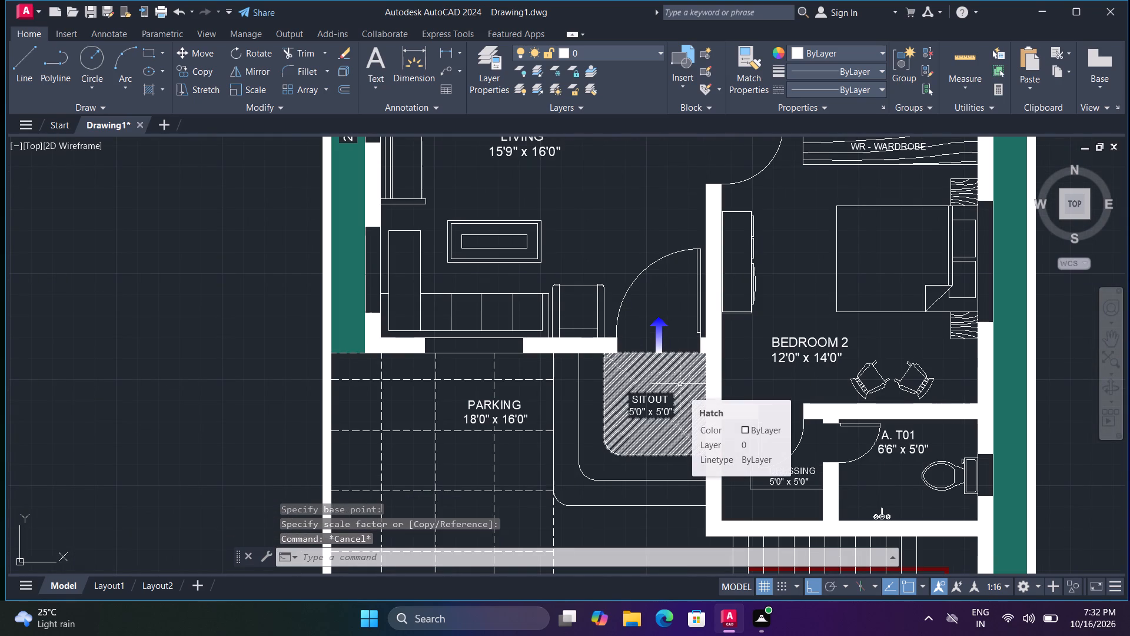
Copy the blue arrow to just outside the two front wall gates, one below the narrow gate and one below the PARKING gate.
left_click(662, 339)
type("CO")
key("space")
left_click(662, 339)
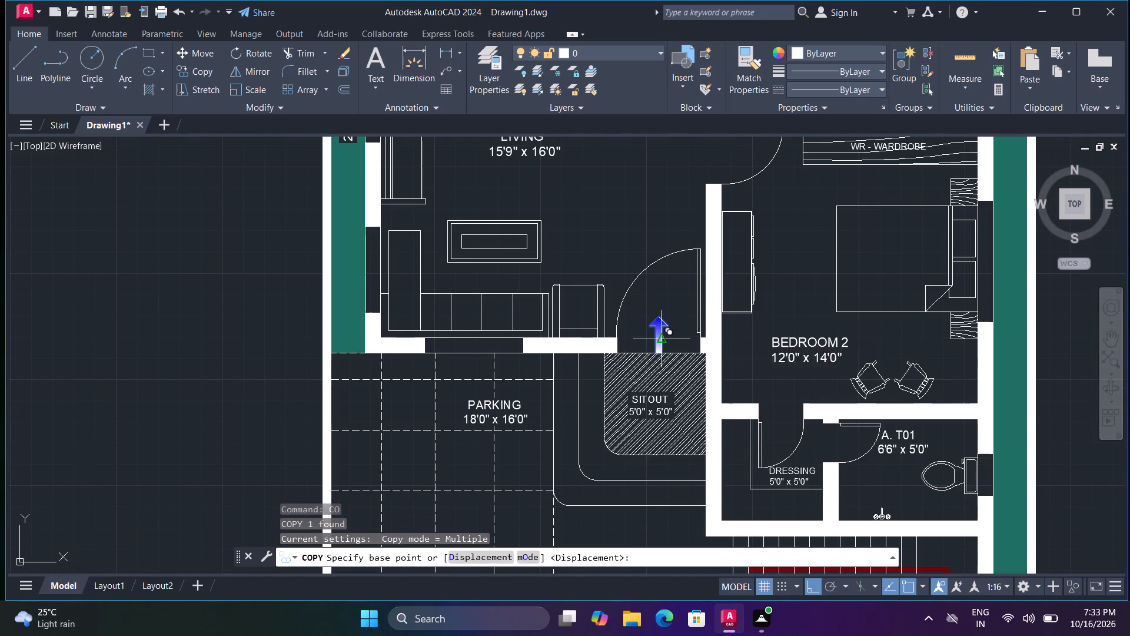
middle_click_drag(678, 435, 660, 157)
middle_click(660, 157)
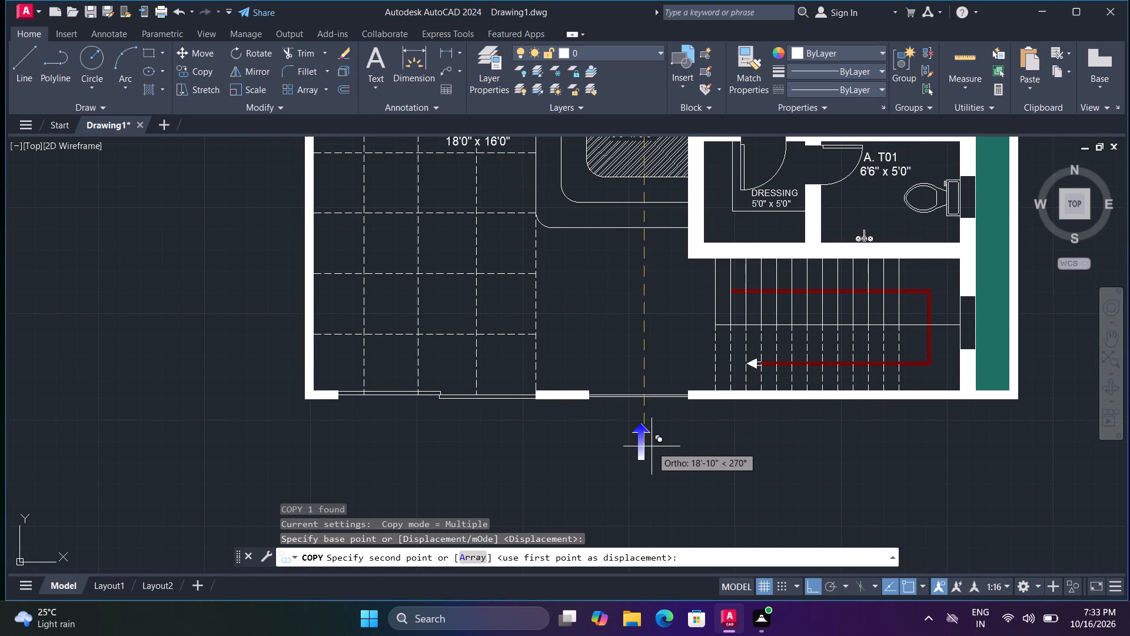
left_click(639, 425)
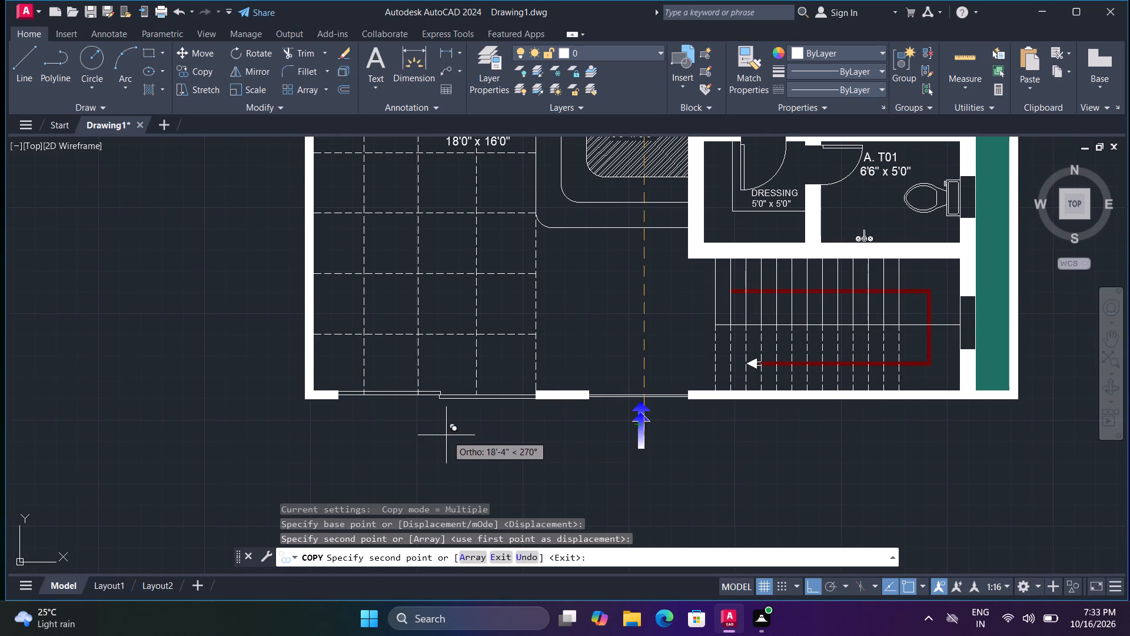
key("F8")
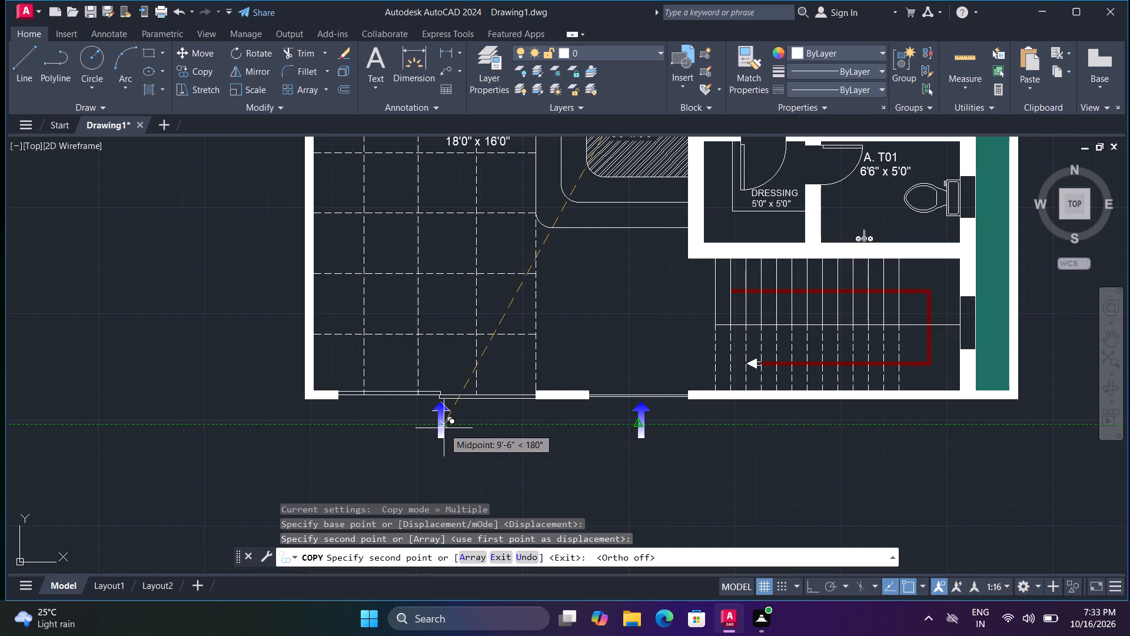
left_click(444, 428)
key("Escape")
Copy the 2' SETBACK label from the rear setback strip to four spots outside the front wall, including one below each gate arrow.
scroll(478, 456, "down", 1)
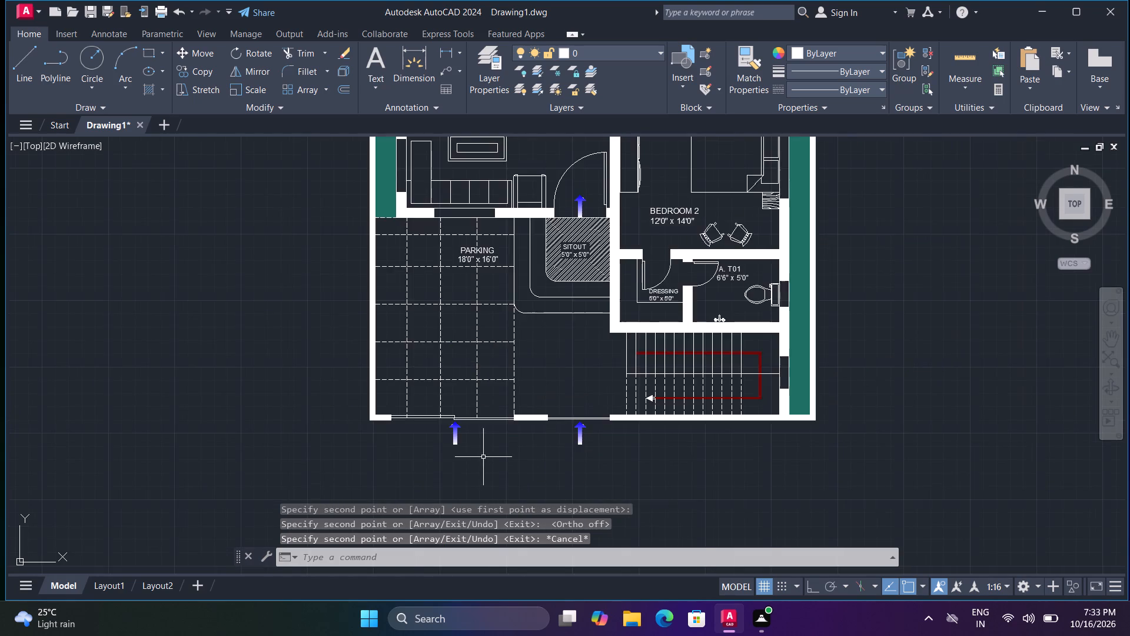
scroll(483, 457, "down", 1)
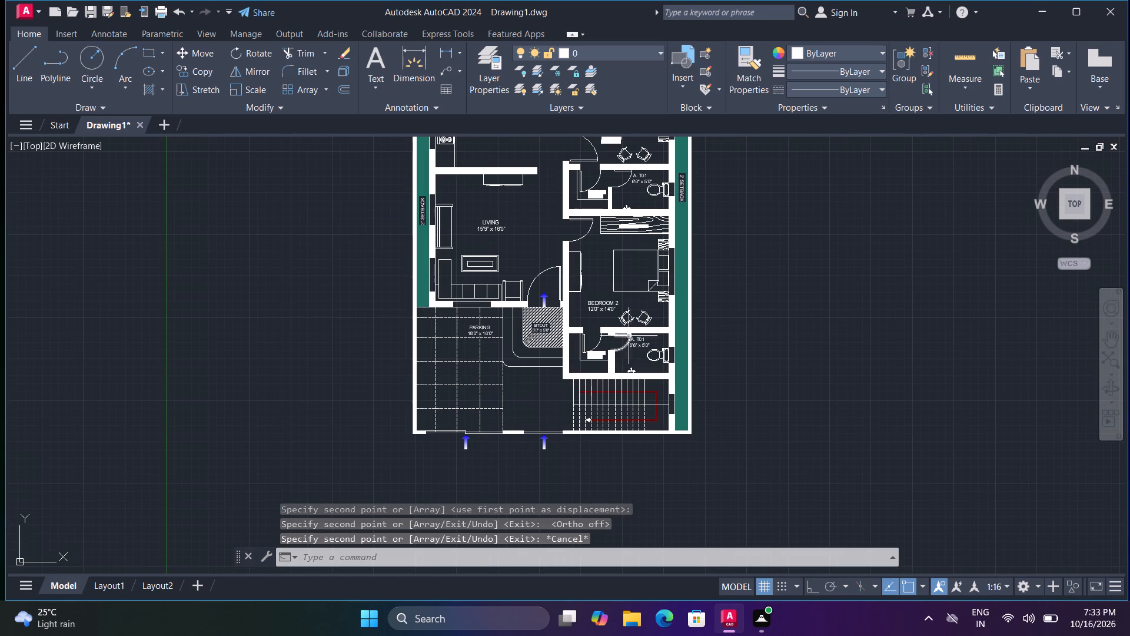
middle_click_drag(693, 270, 698, 284)
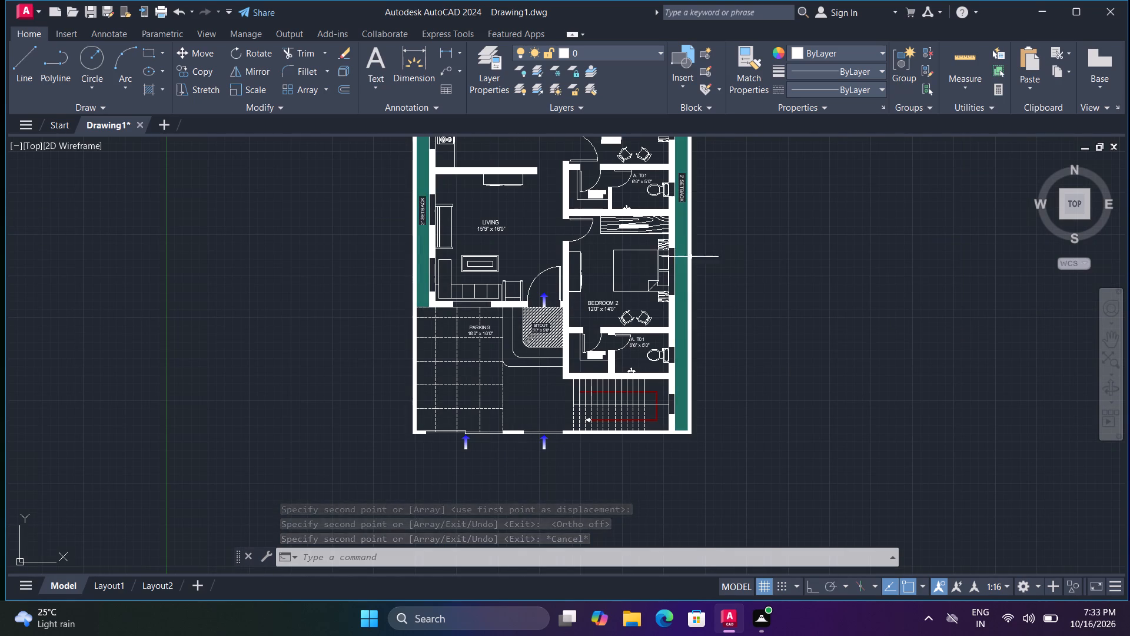
middle_click_drag(698, 284, 734, 481)
scroll(712, 469, "up", 1)
middle_click_drag(532, 324, 606, 581)
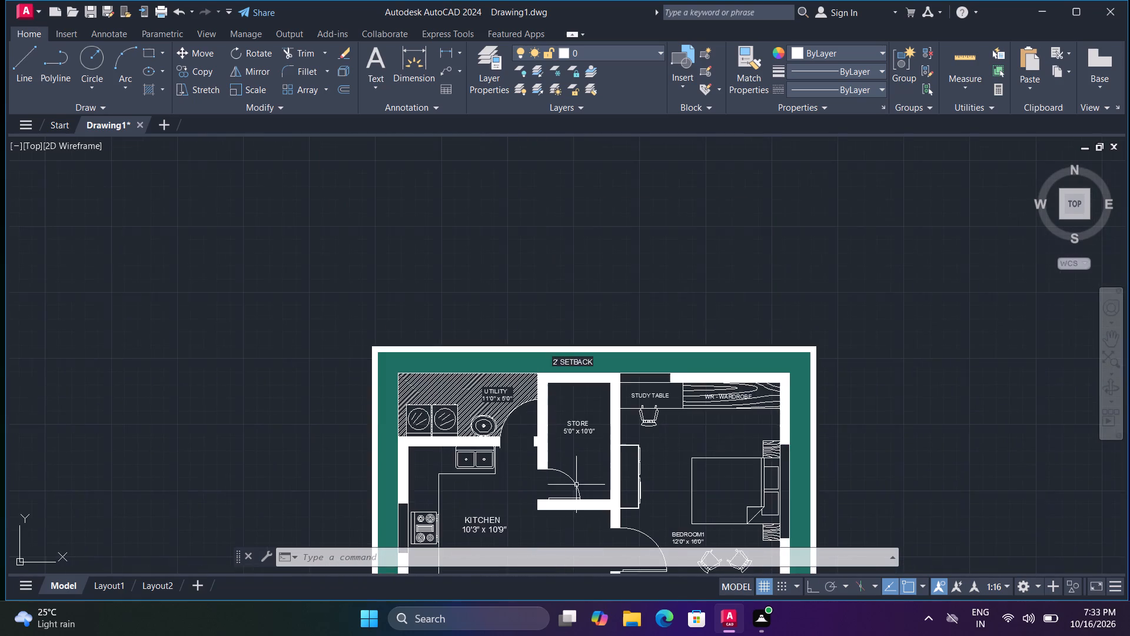
scroll(571, 404, "up", 2)
left_click(566, 306)
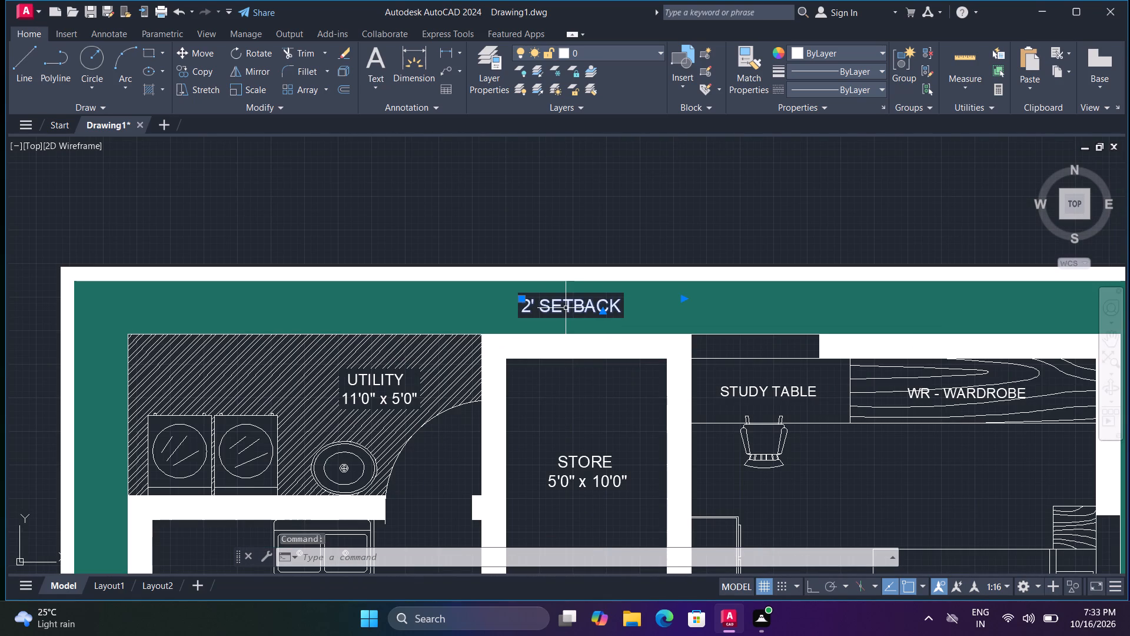
key("c")
type("O")
key("space")
left_click(566, 312)
scroll(603, 440, "down", 4)
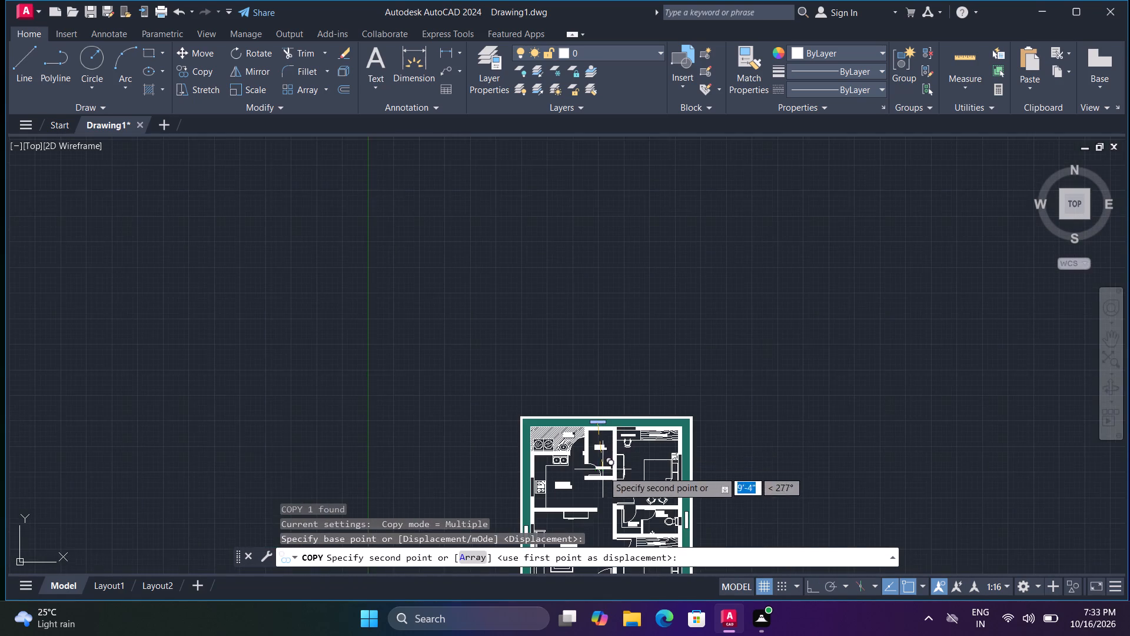
middle_click_drag(604, 466, 523, 150)
scroll(477, 472, "up", 3)
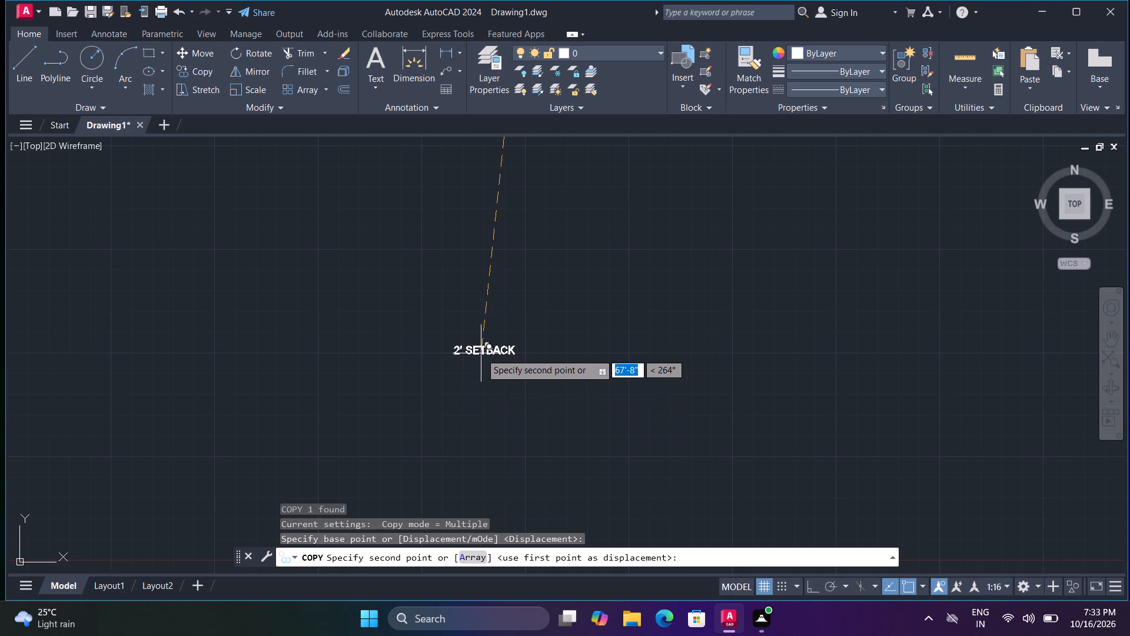
scroll(644, 332, "down", 1)
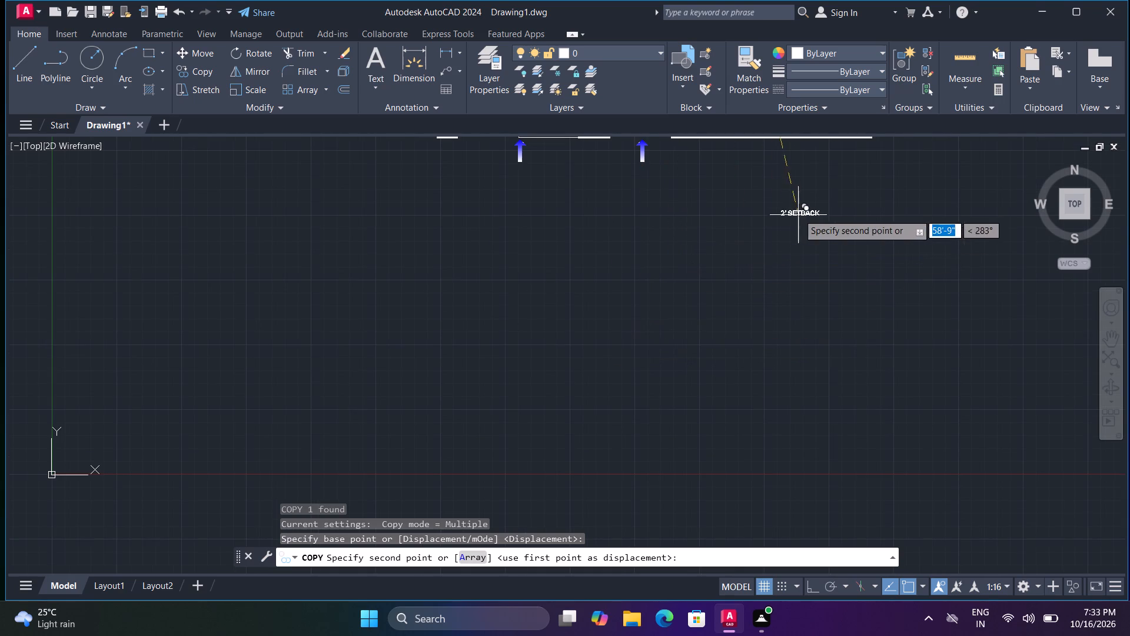
left_click(826, 162)
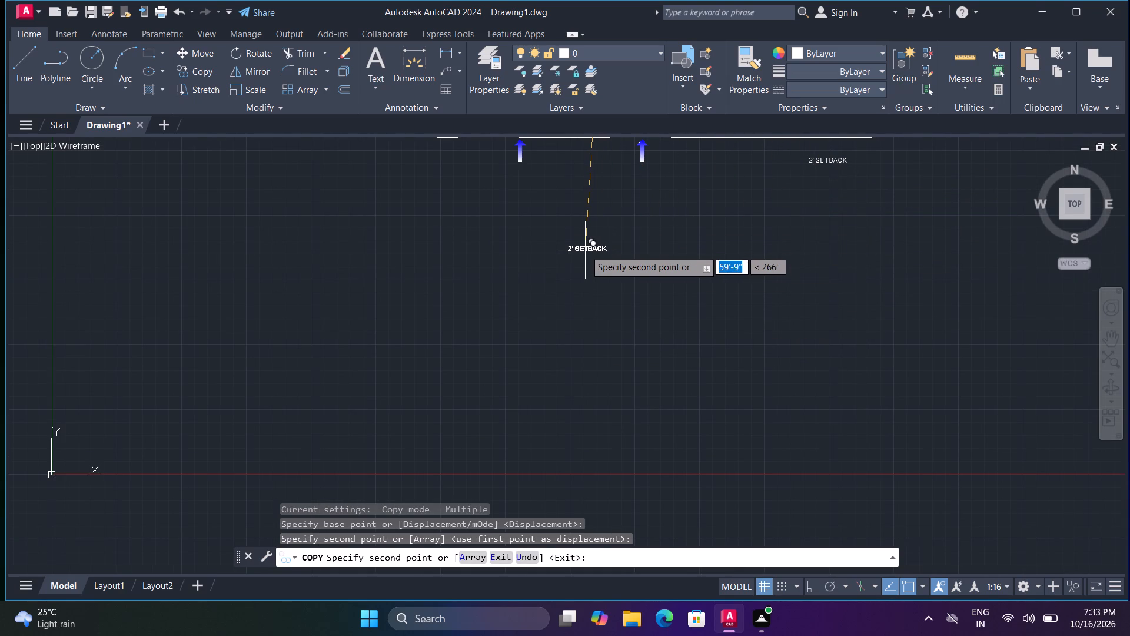
left_click(493, 219)
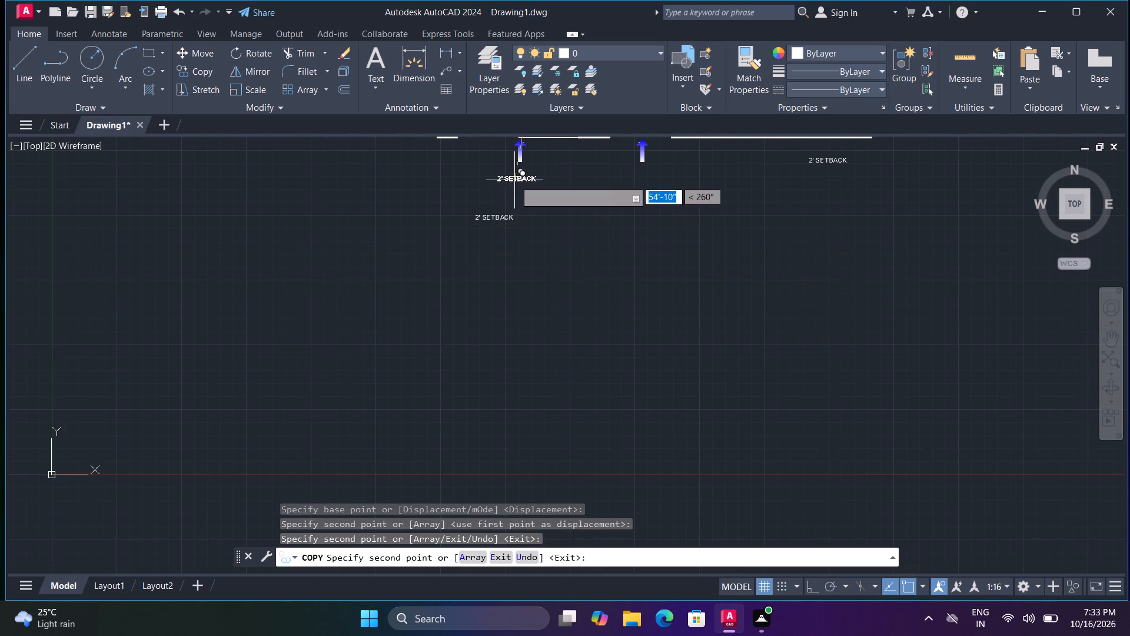
left_click(517, 175)
left_click(639, 176)
key("Escape")
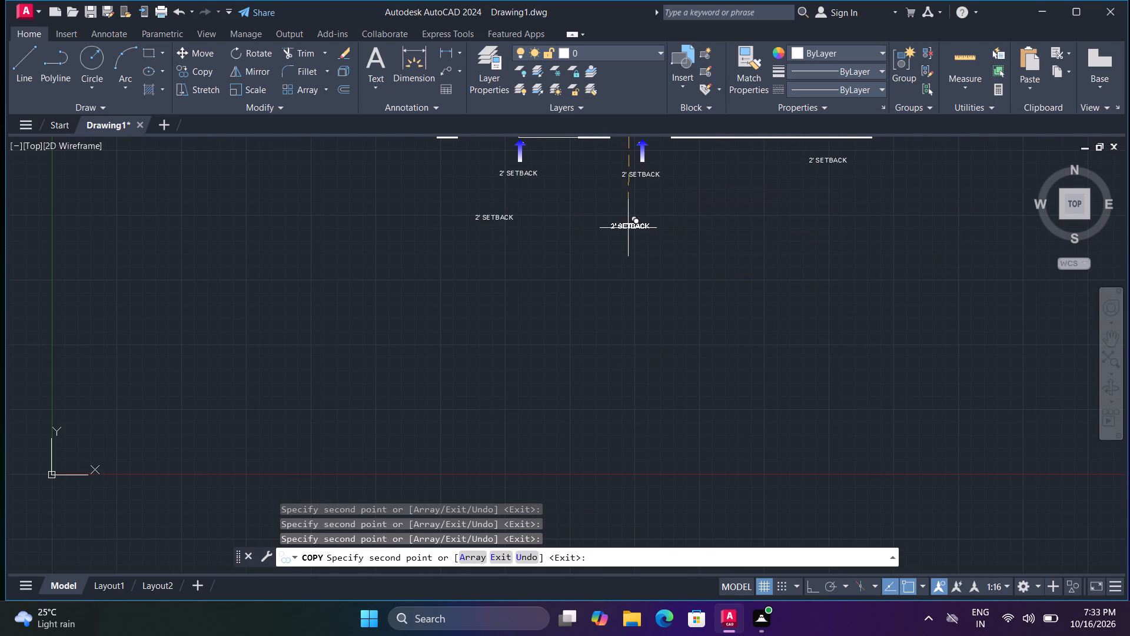
Change the text of the label below the PARKING gate arrow to ENTRY.
scroll(597, 202, "up", 2)
middle_click_drag(496, 194, 627, 412)
double_click(548, 346)
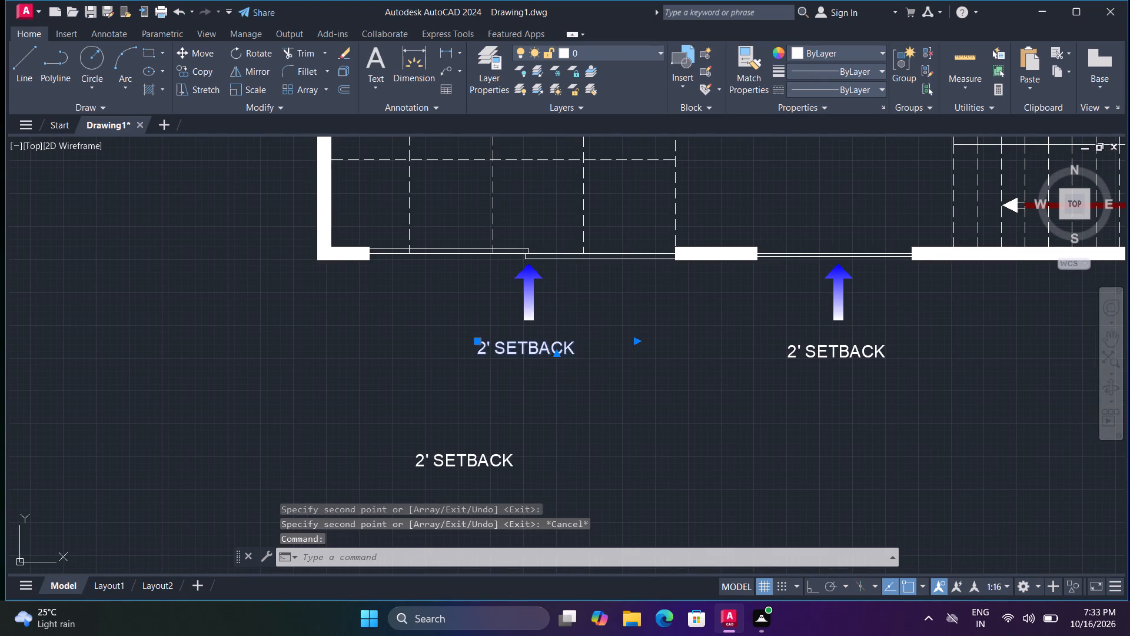
key("ctrl+a")
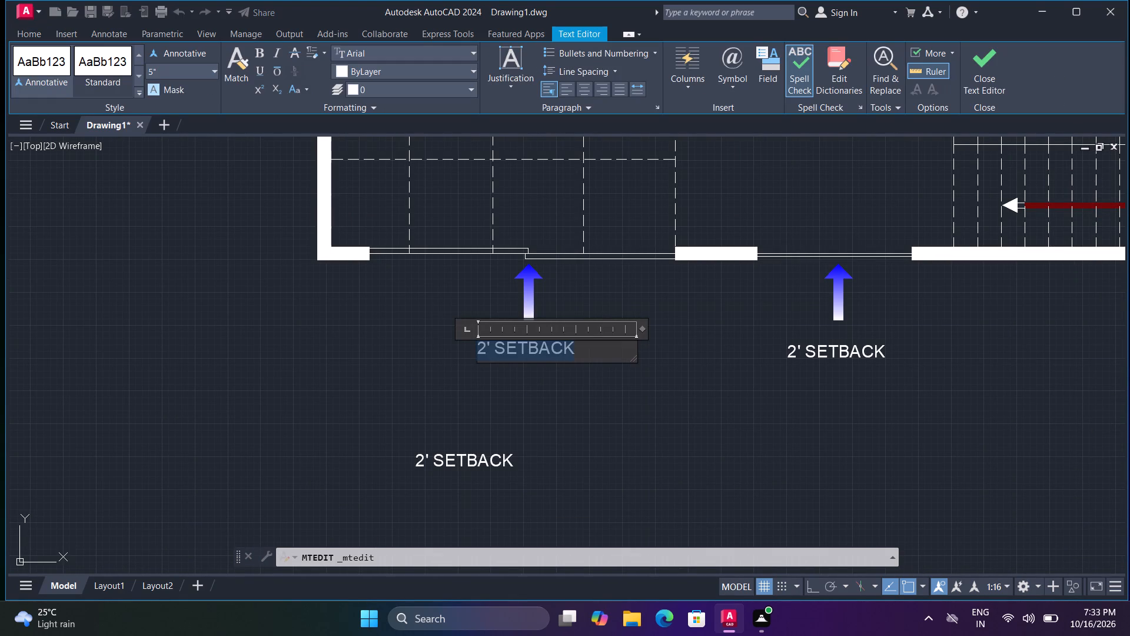
type("ENTRY")
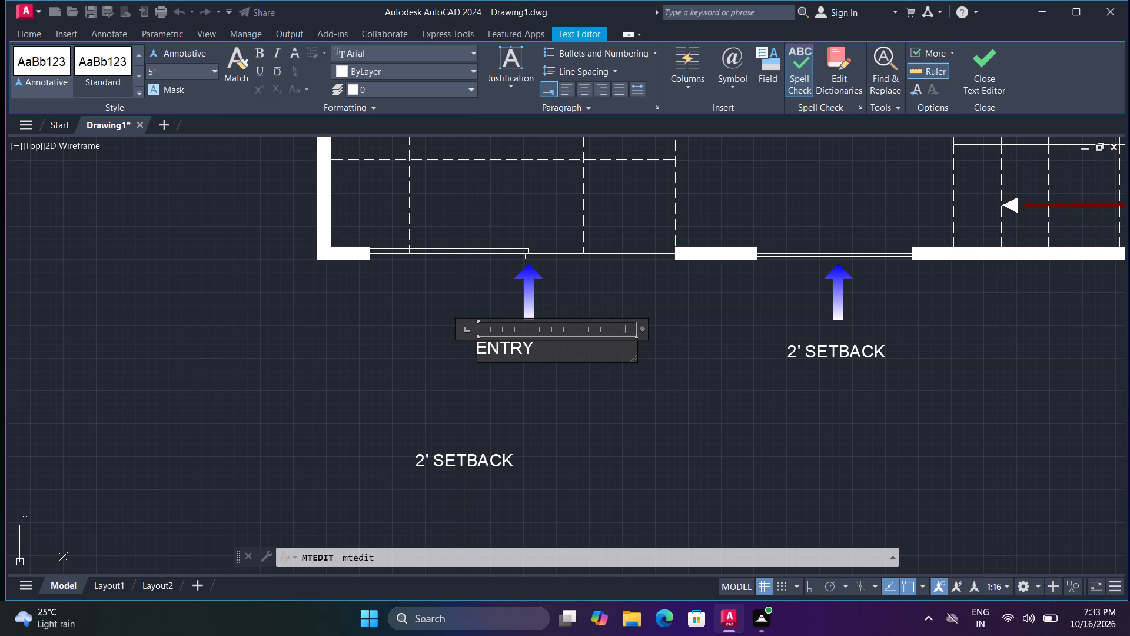
left_click_drag(534, 340, 601, 397)
left_click(601, 397)
Move the ENTRY label up so it sits centred directly beneath the PARKING gate arrow.
left_click(522, 347)
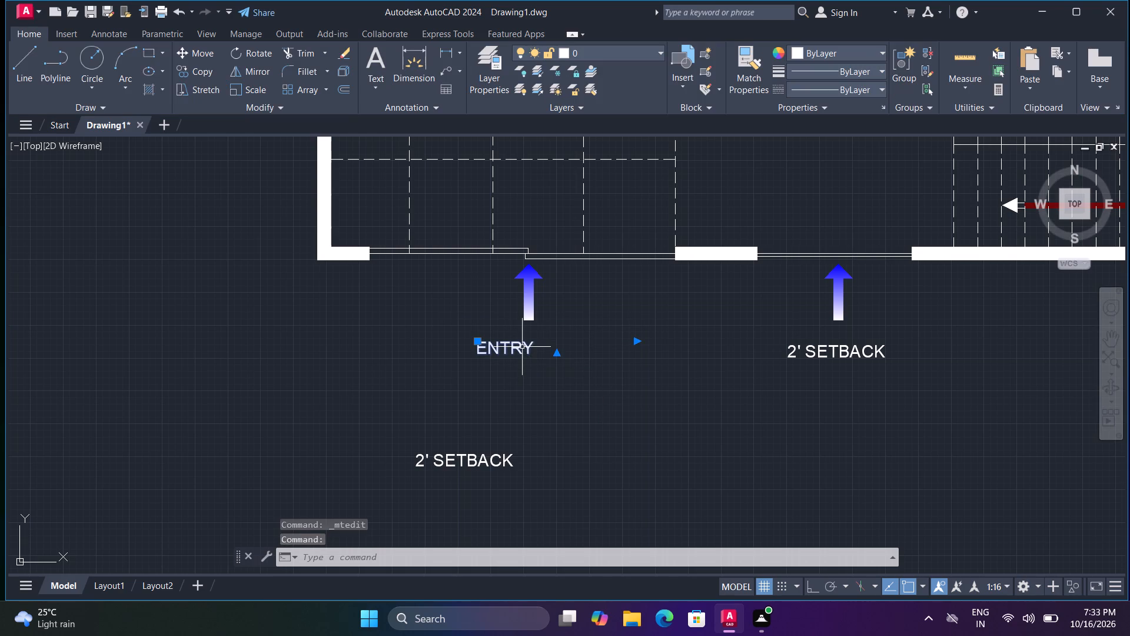
type("M")
key("space")
left_click(522, 347)
left_click(541, 330)
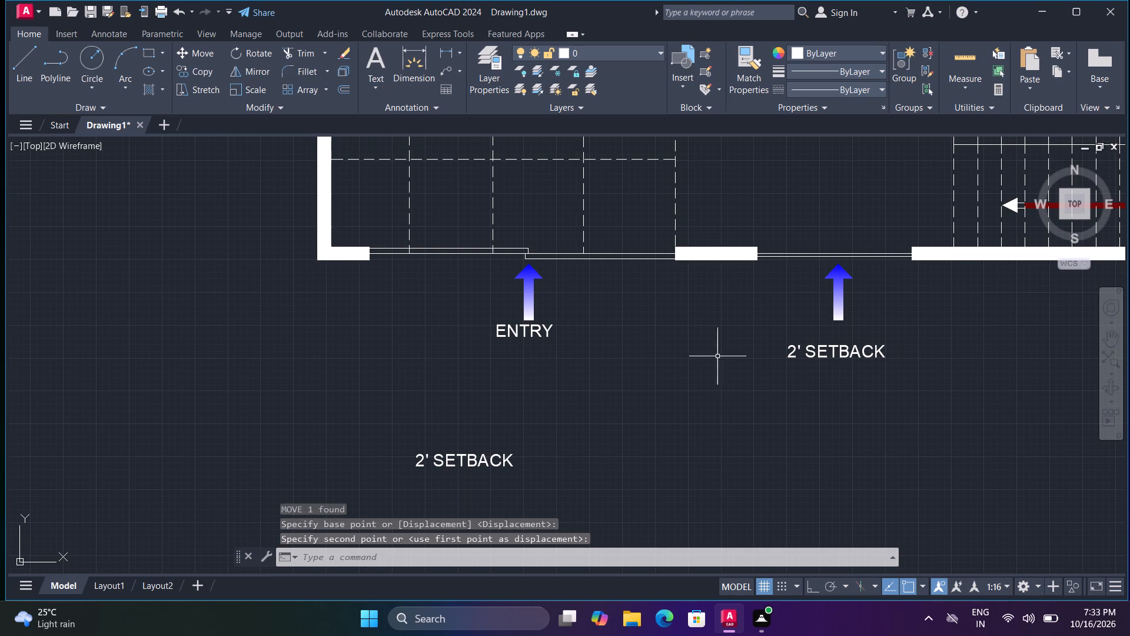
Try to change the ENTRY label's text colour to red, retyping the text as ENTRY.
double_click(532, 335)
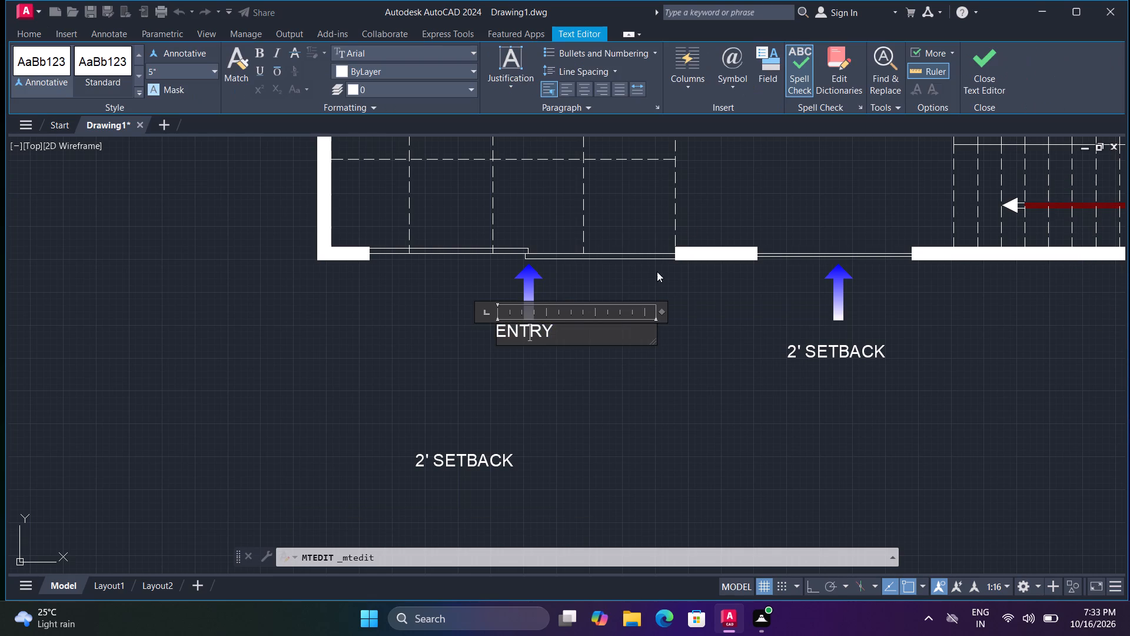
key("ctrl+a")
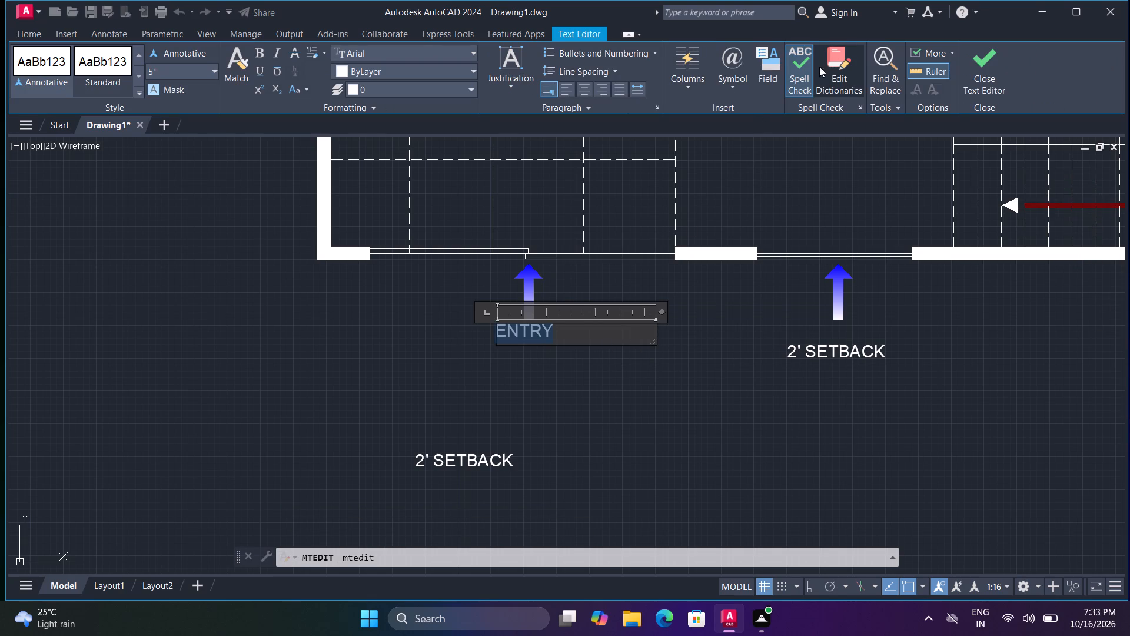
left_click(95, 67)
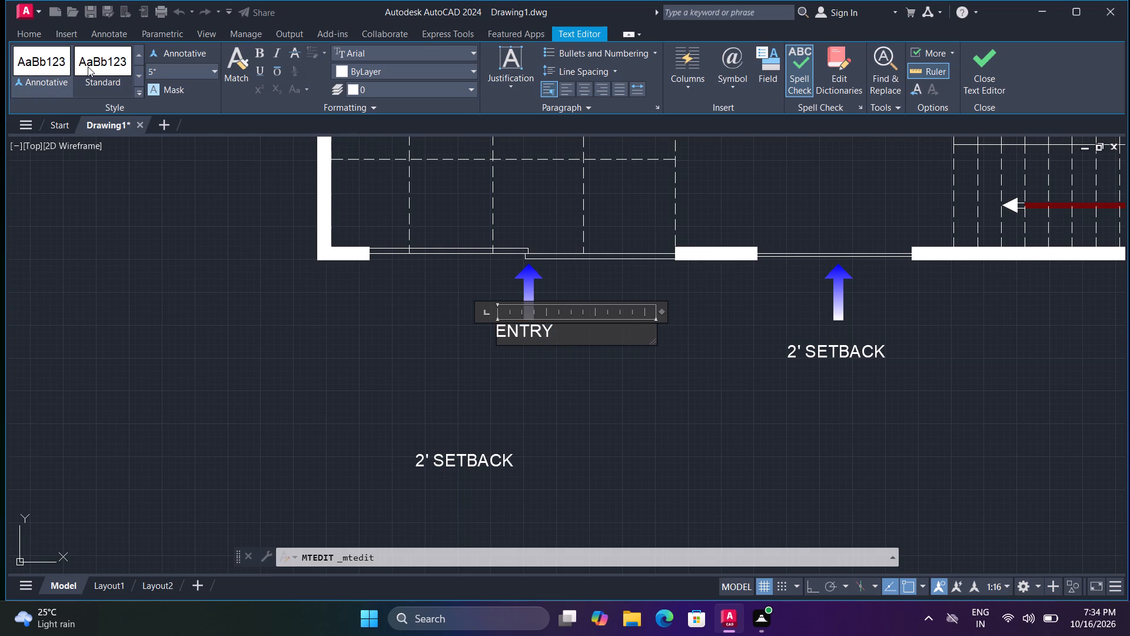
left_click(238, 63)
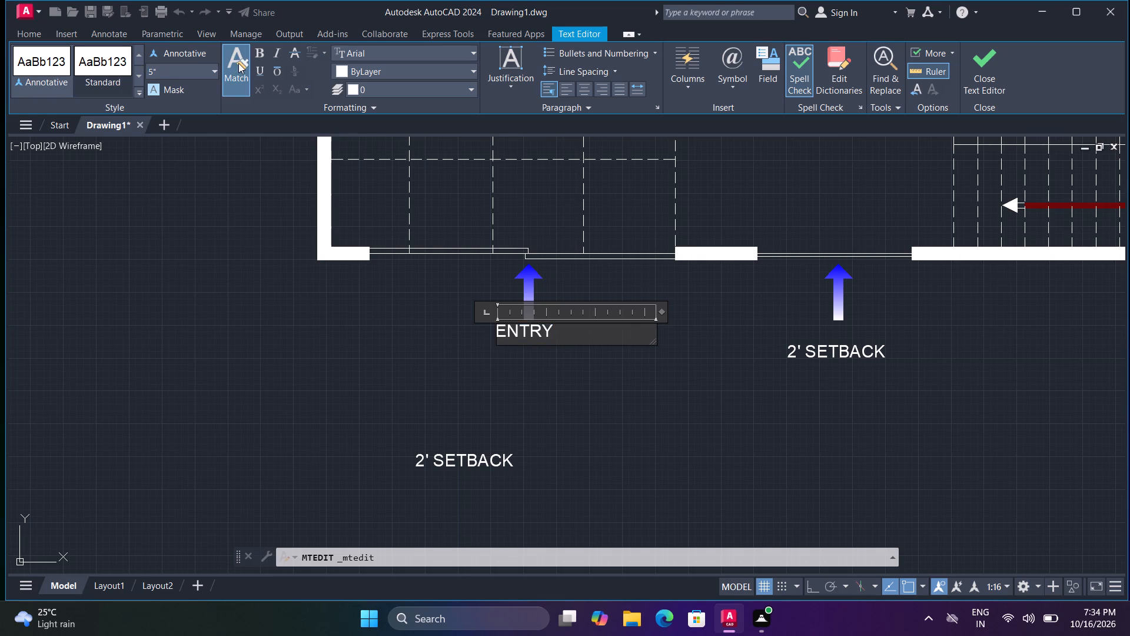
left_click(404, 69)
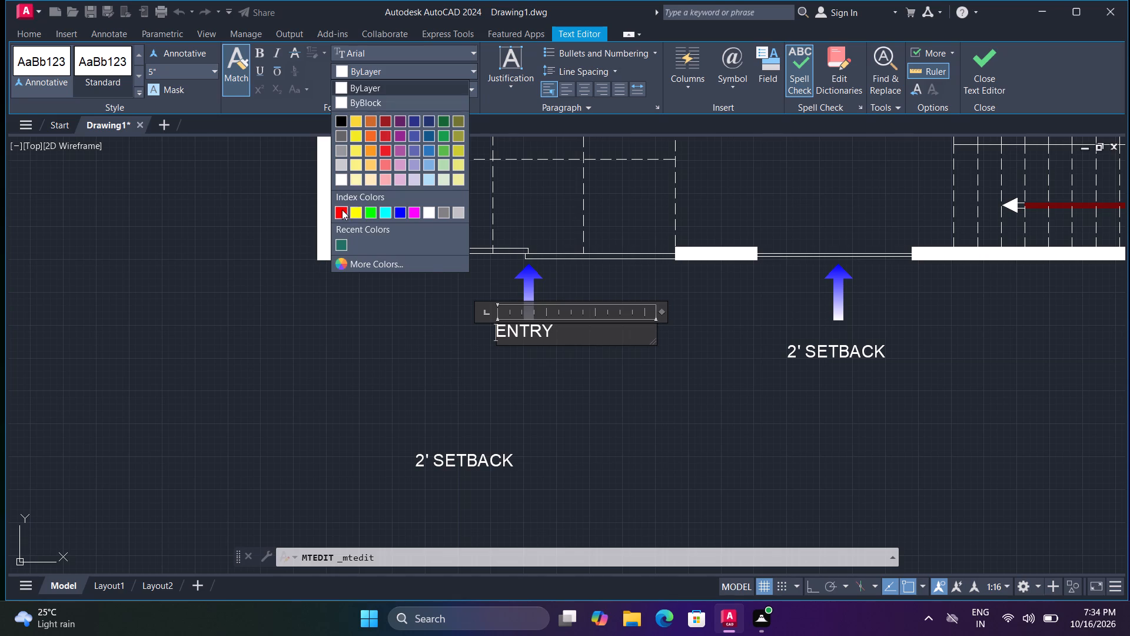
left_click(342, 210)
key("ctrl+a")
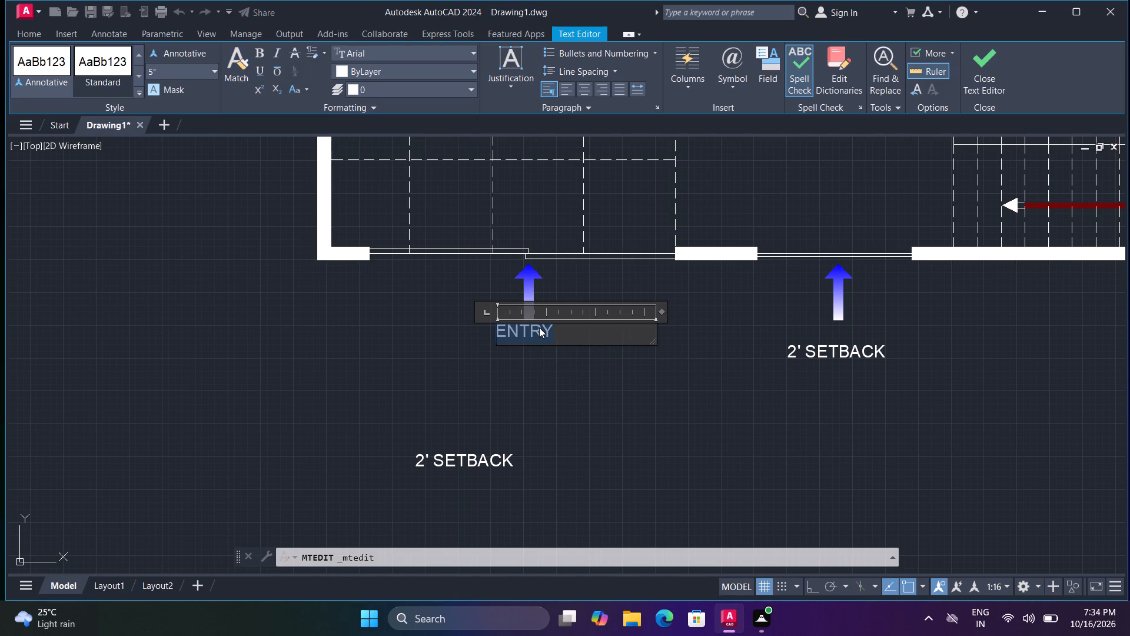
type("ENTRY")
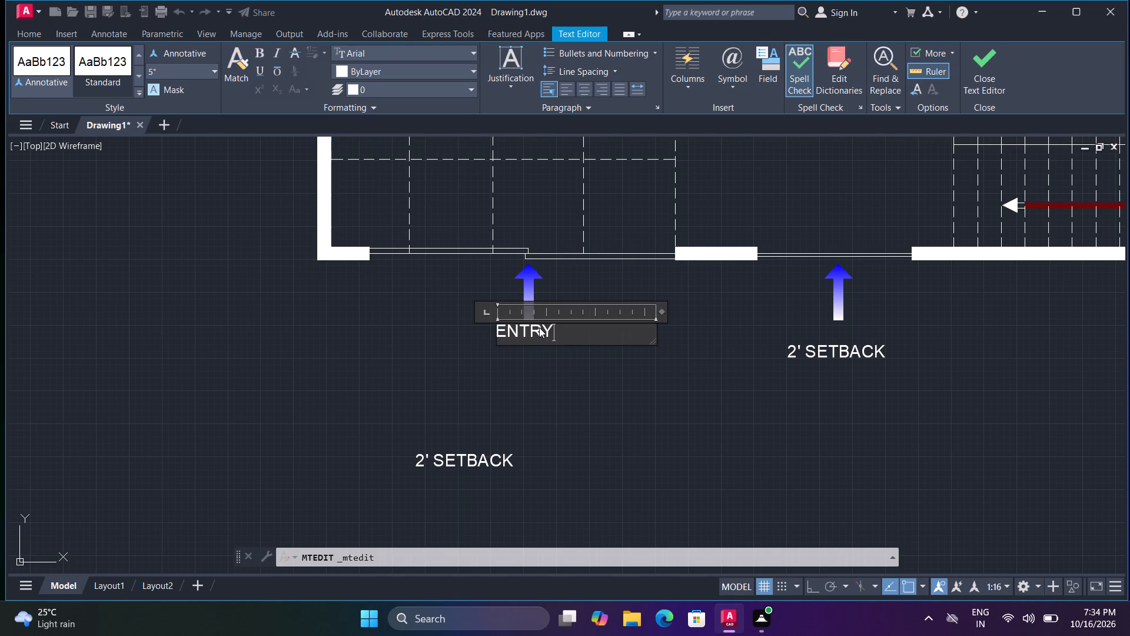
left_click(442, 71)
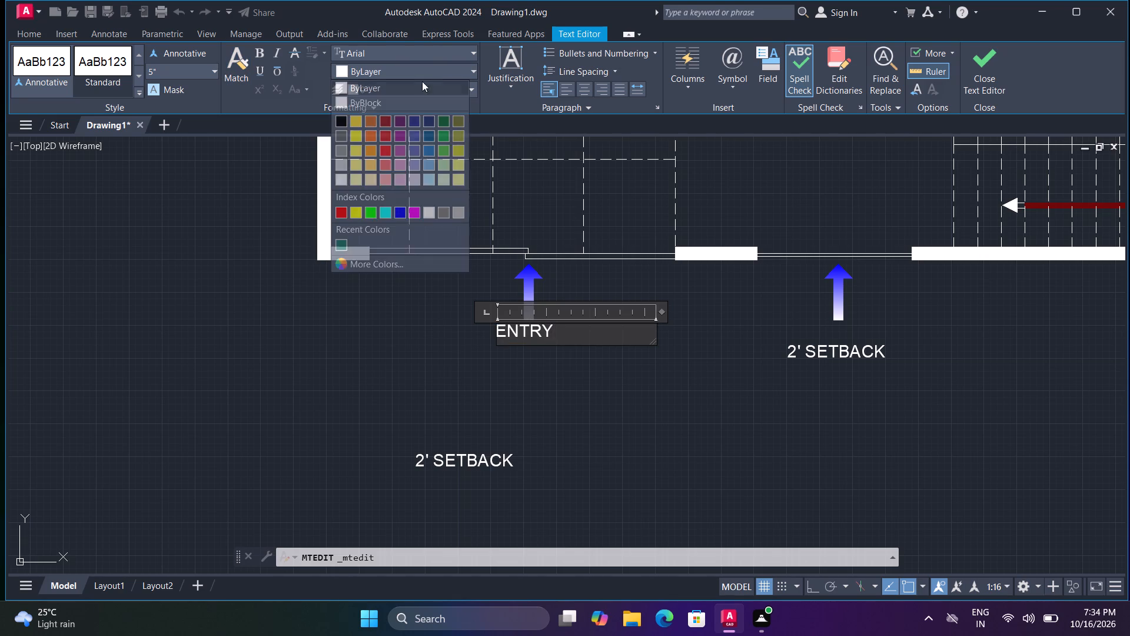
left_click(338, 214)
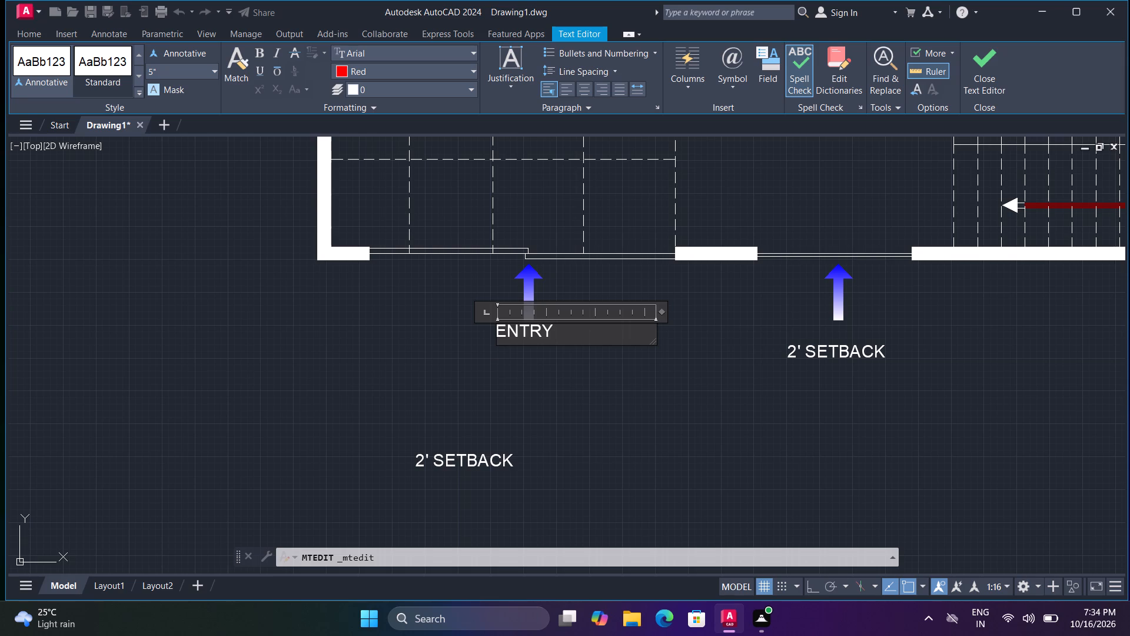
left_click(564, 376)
Set the text colour of the ENTRY label below the PARKING gate arrow to red.
double_click(539, 330)
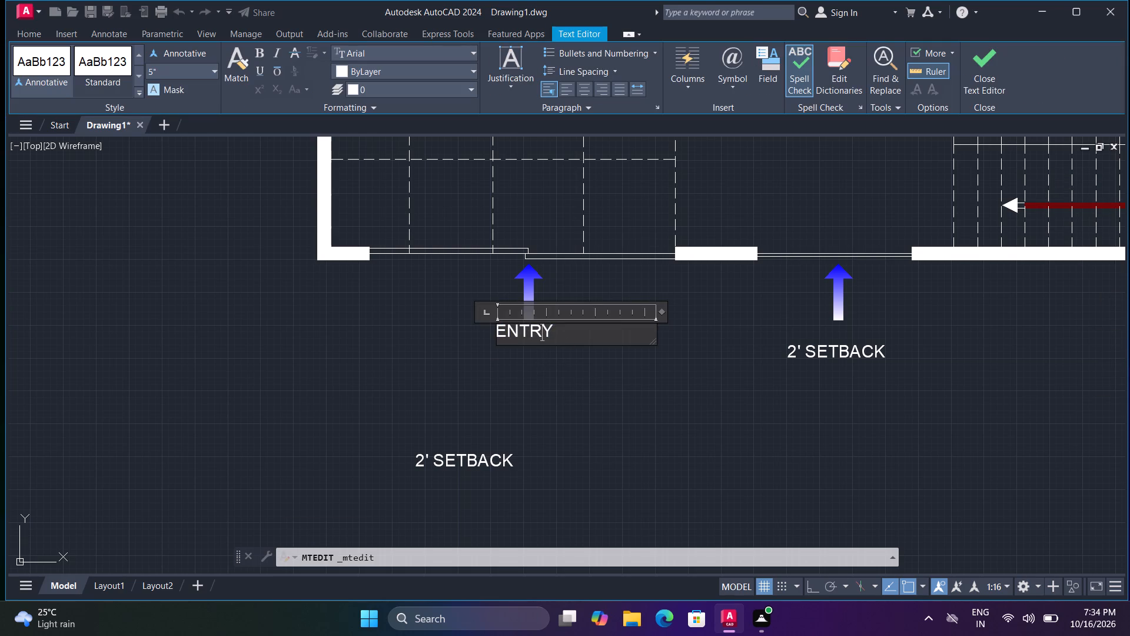
key("ctrl+a")
left_click(356, 64)
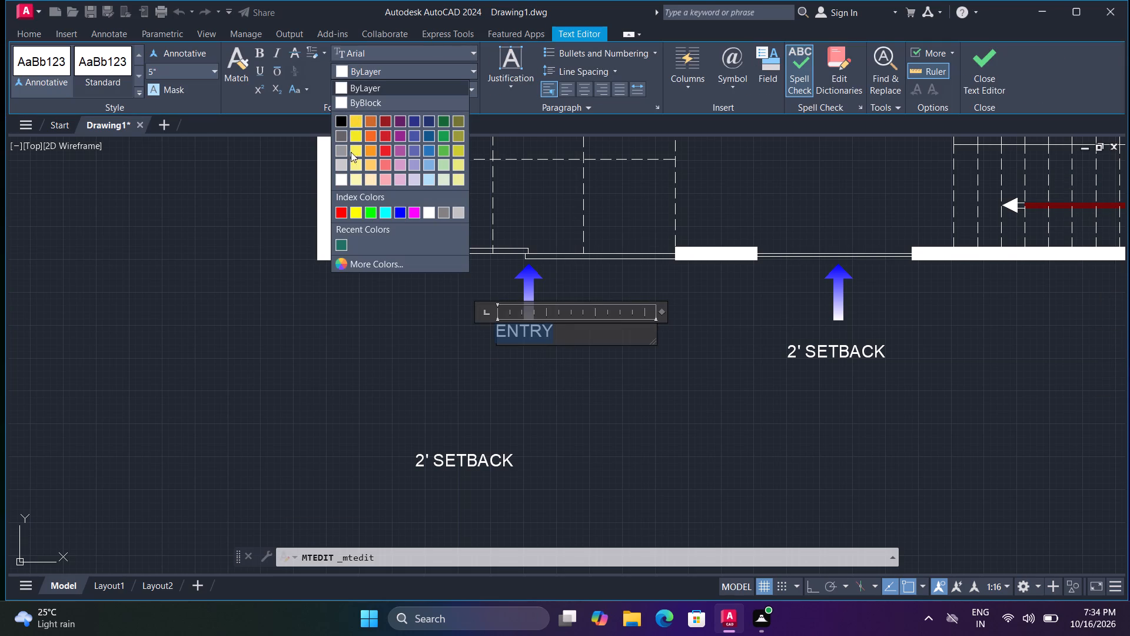
left_click(341, 210)
left_click(539, 375)
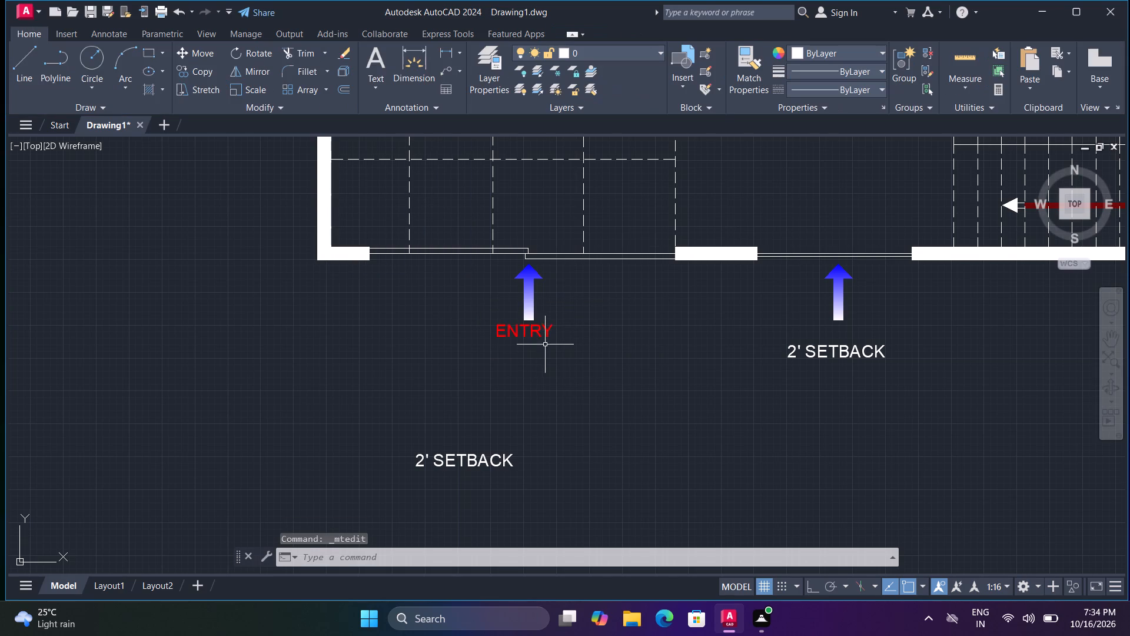
Move the red ENTRY label about 3" sideways so it sits centred beneath the PARKING gate arrow.
left_click(539, 339)
left_click(531, 334)
type("M")
key("space")
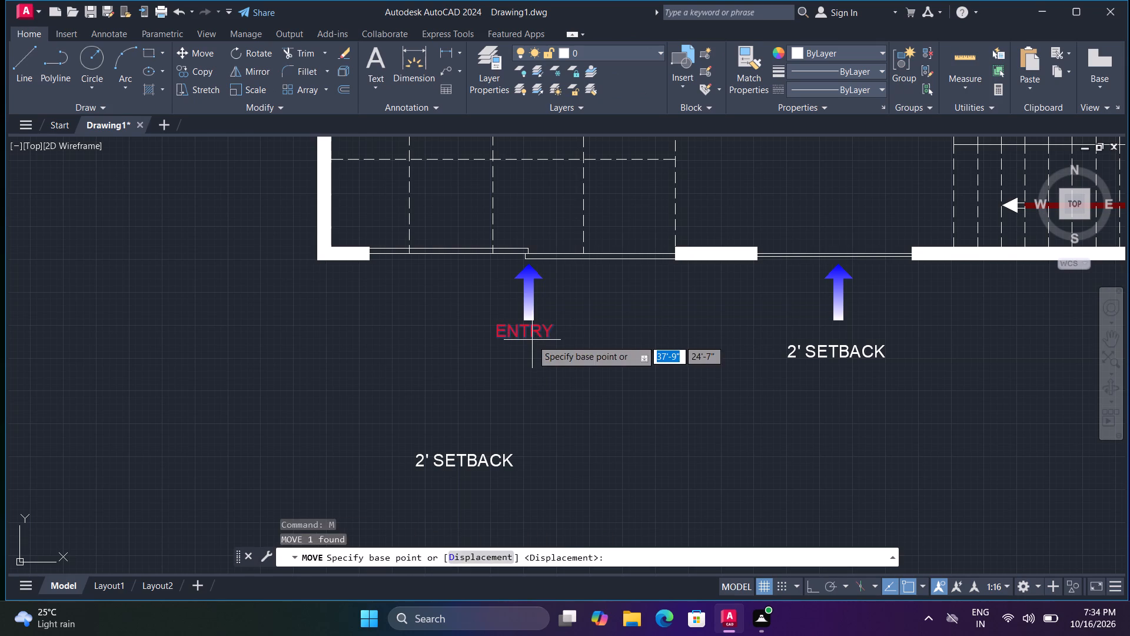
left_click(530, 330)
scroll(536, 326, "up", 2)
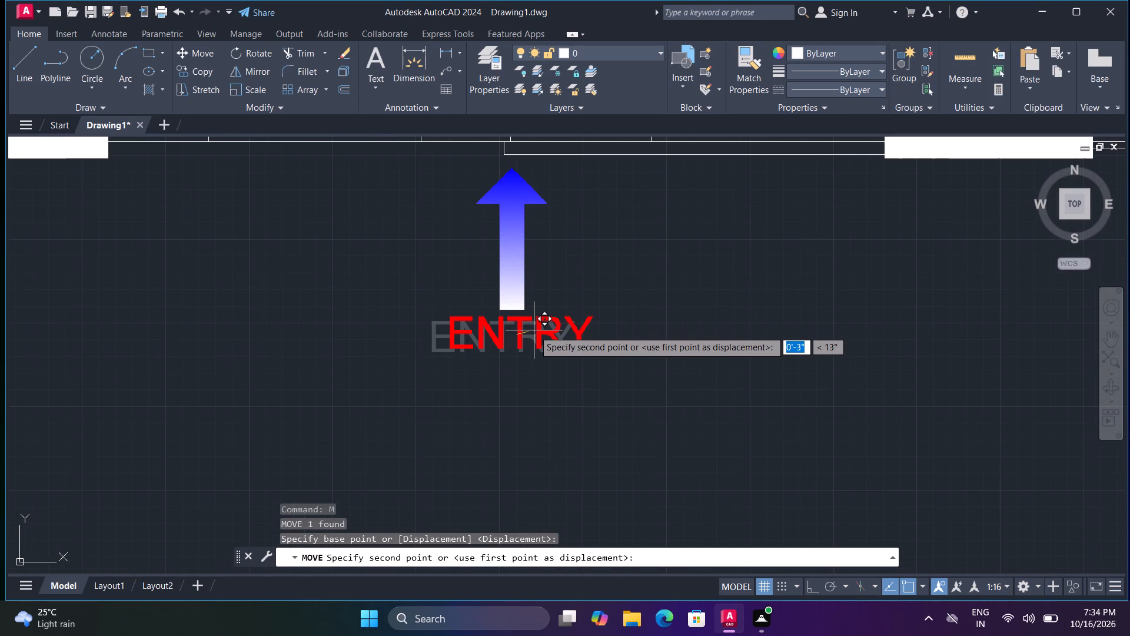
left_click(534, 330)
Copy the red ENTRY label about 9'-9" across to sit centred beneath the second gate arrow.
scroll(543, 338, "down", 2)
left_click(544, 339)
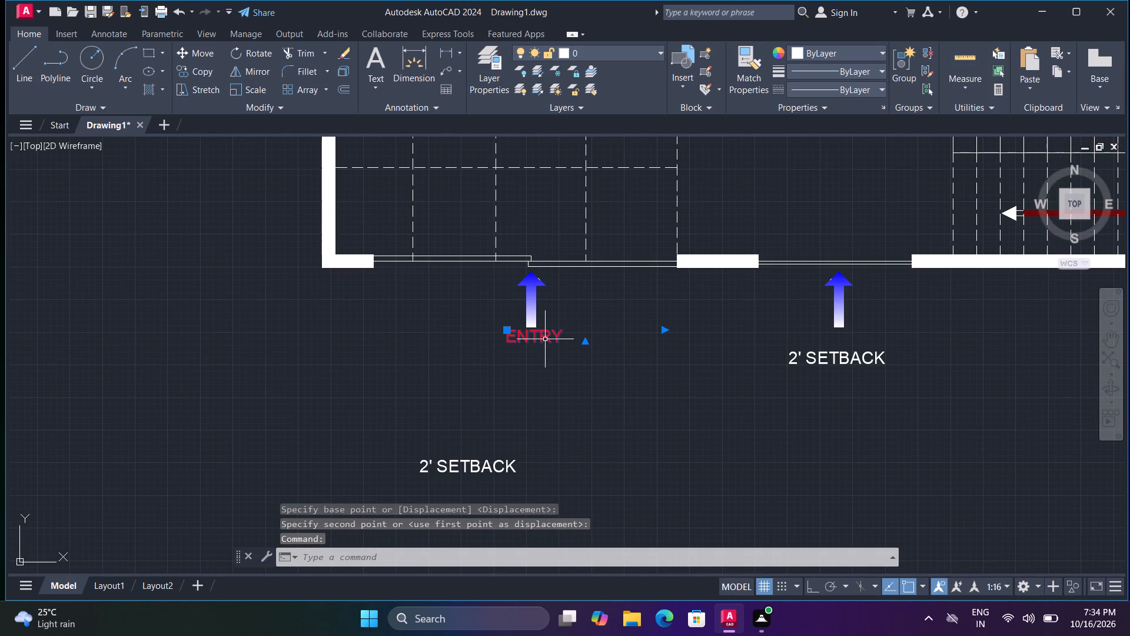
key("c")
type("O")
key("space")
left_click(546, 344)
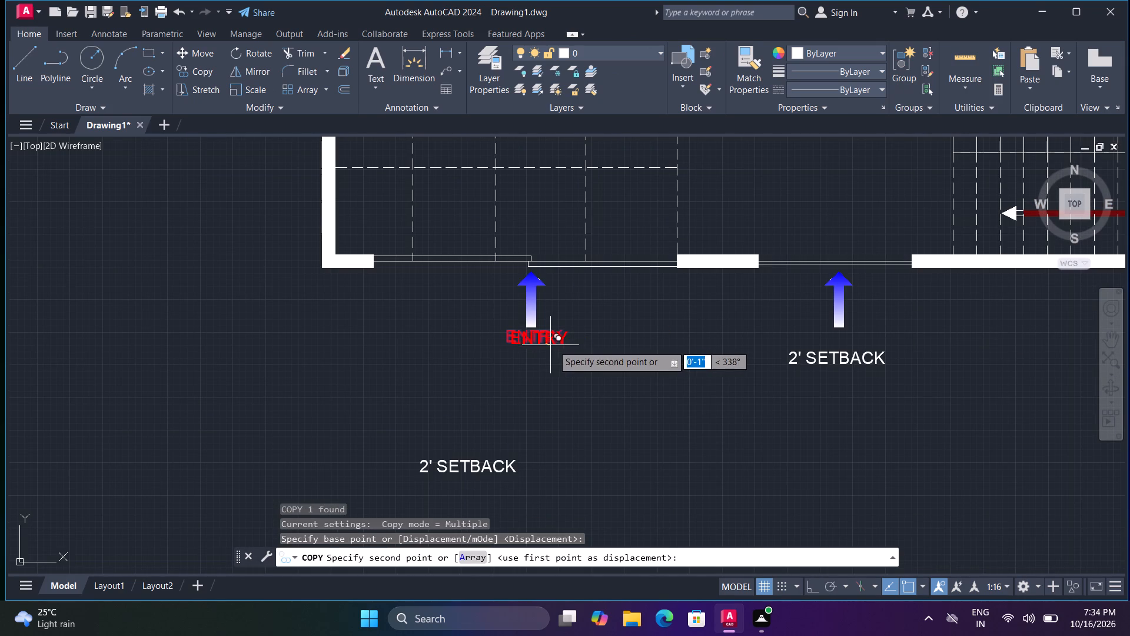
scroll(867, 349, "up", 2)
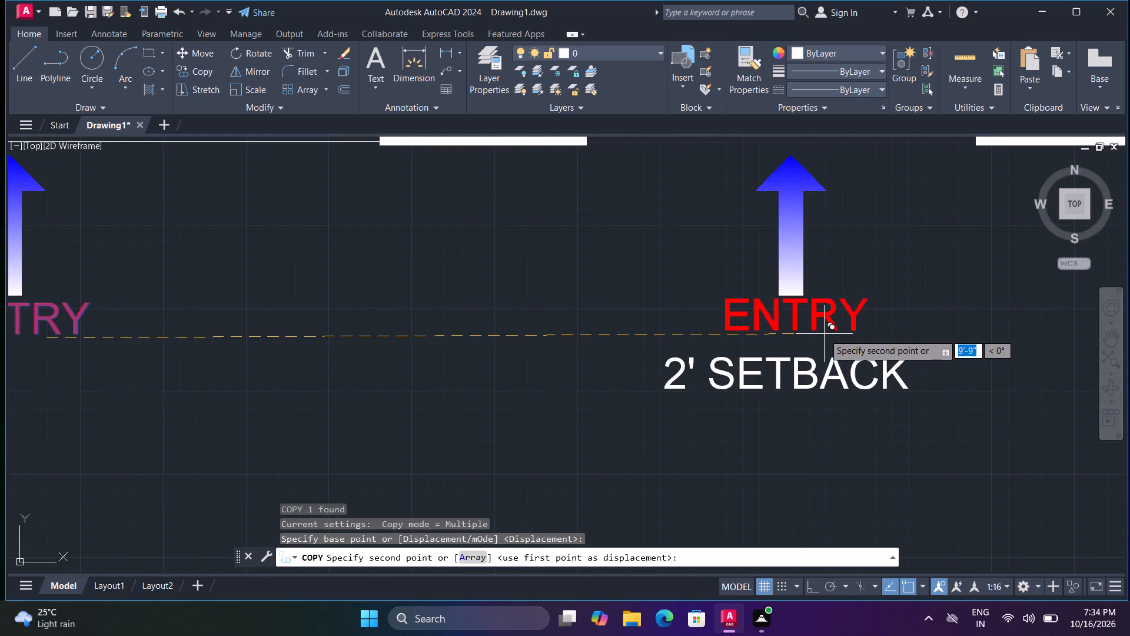
left_click(825, 335)
key("Escape")
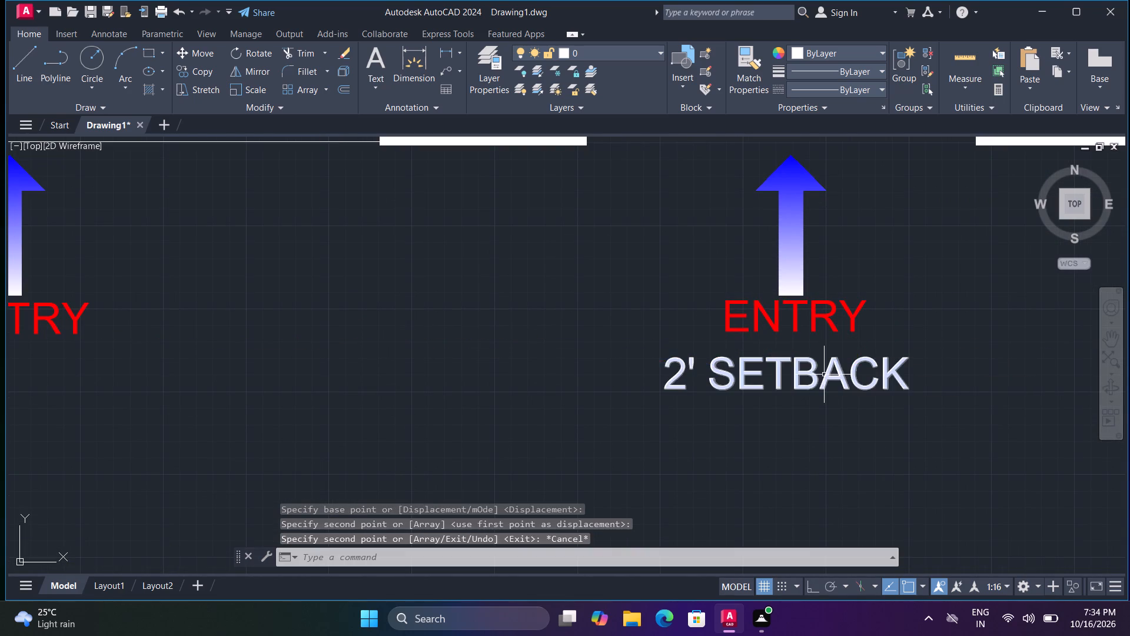
Delete the 2' SETBACK label below the second gate arrow.
left_click(822, 379)
key("Delete")
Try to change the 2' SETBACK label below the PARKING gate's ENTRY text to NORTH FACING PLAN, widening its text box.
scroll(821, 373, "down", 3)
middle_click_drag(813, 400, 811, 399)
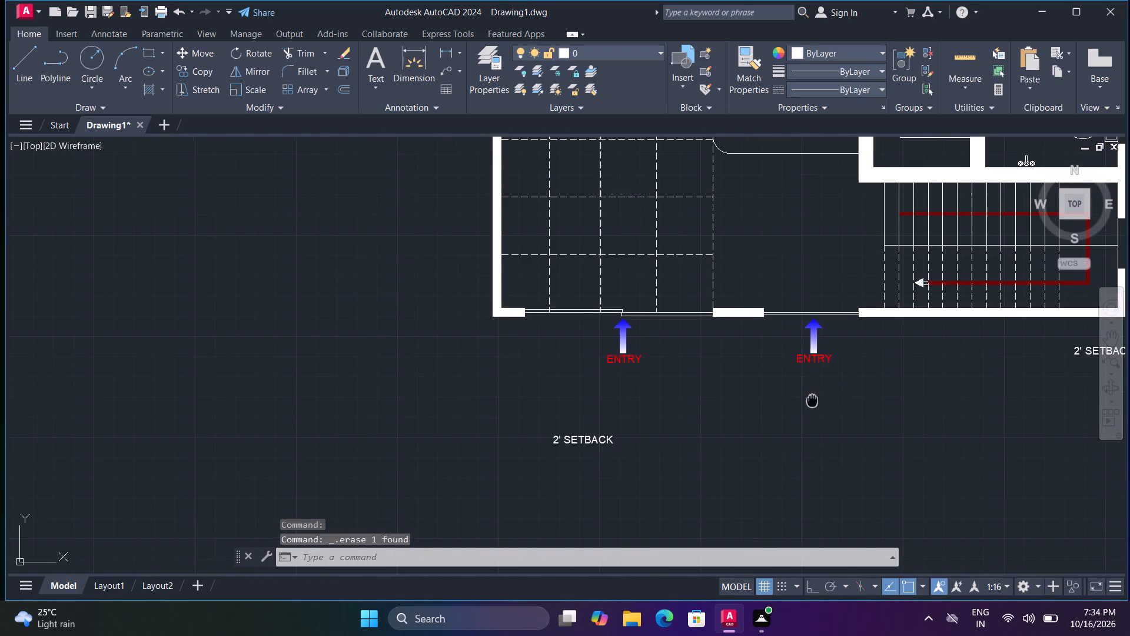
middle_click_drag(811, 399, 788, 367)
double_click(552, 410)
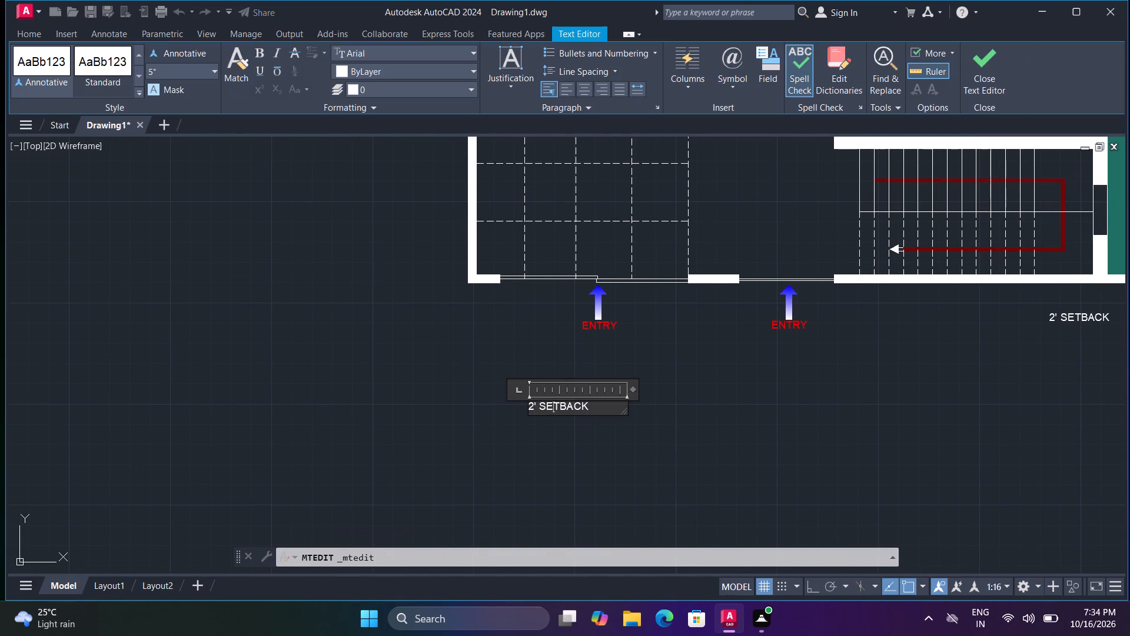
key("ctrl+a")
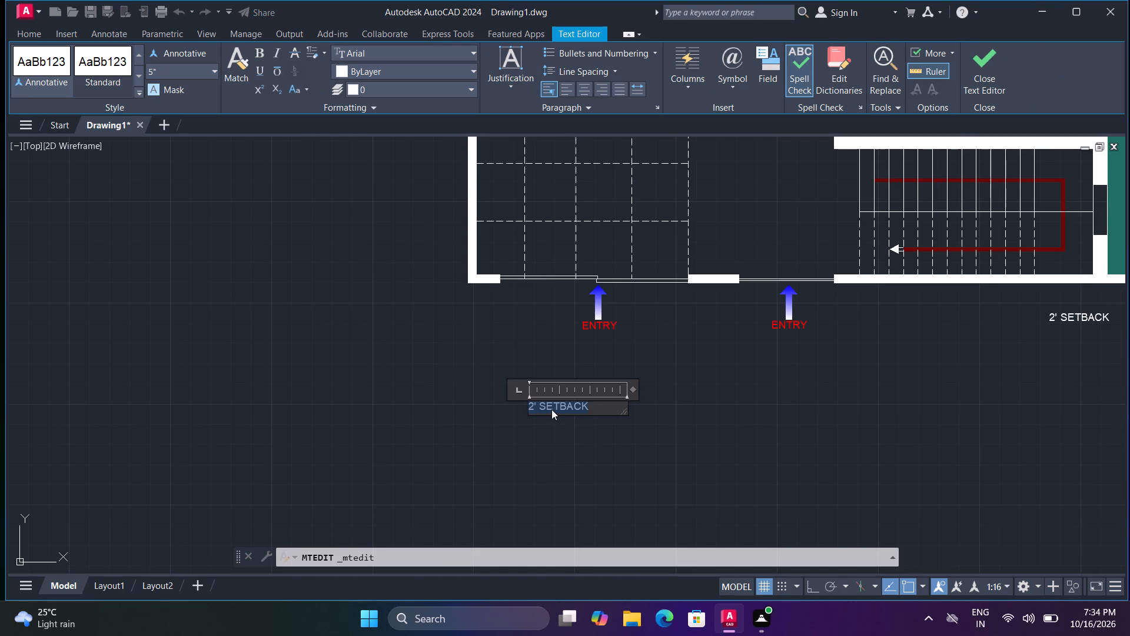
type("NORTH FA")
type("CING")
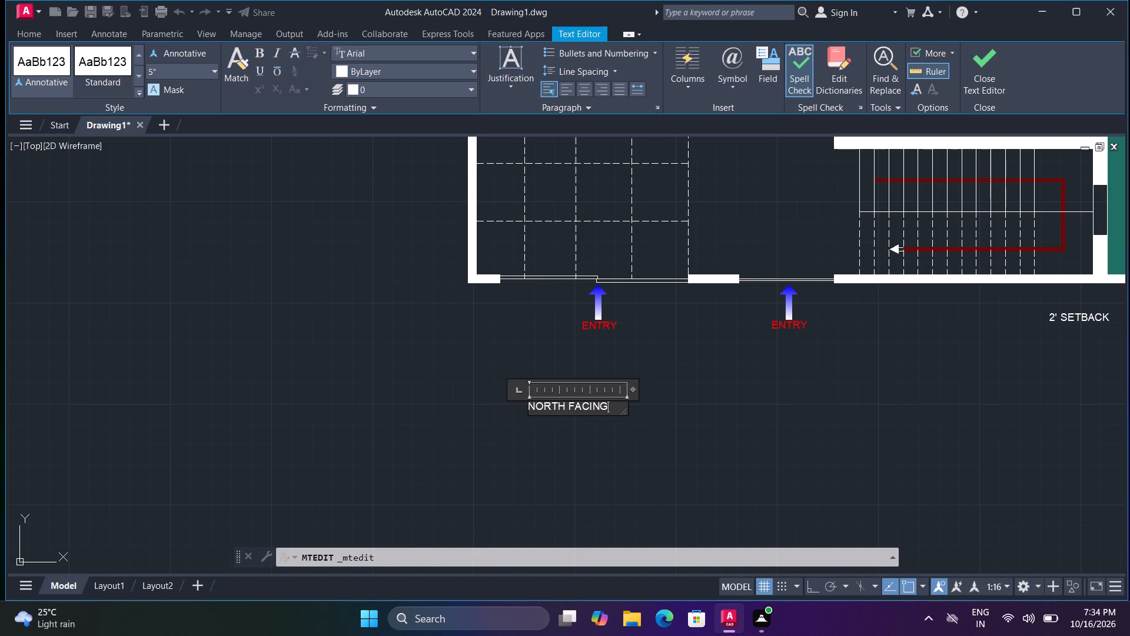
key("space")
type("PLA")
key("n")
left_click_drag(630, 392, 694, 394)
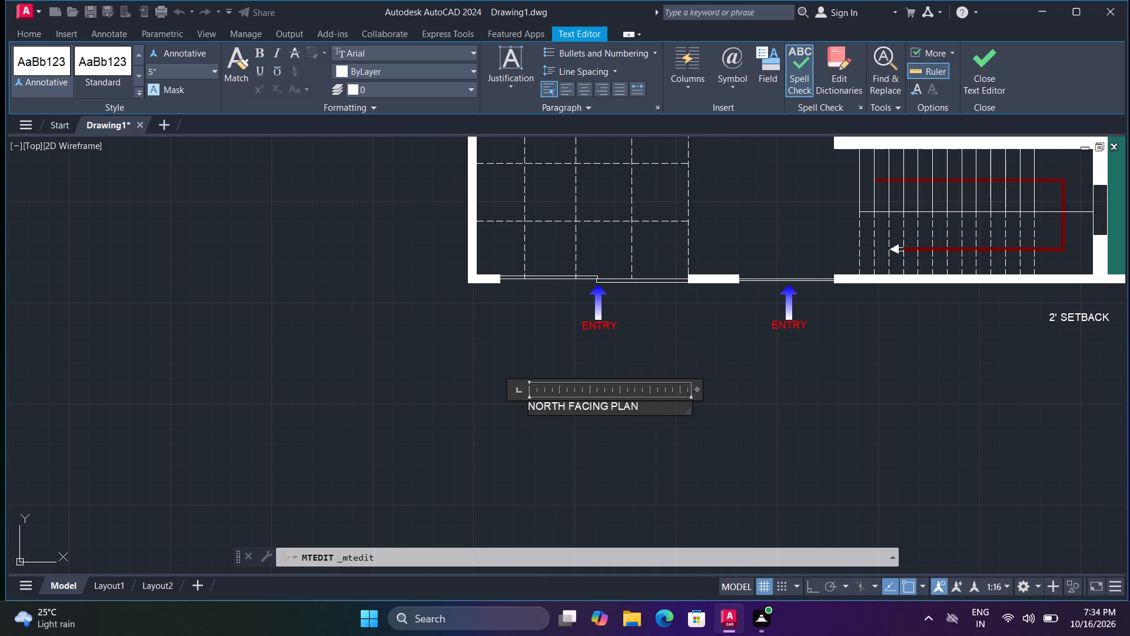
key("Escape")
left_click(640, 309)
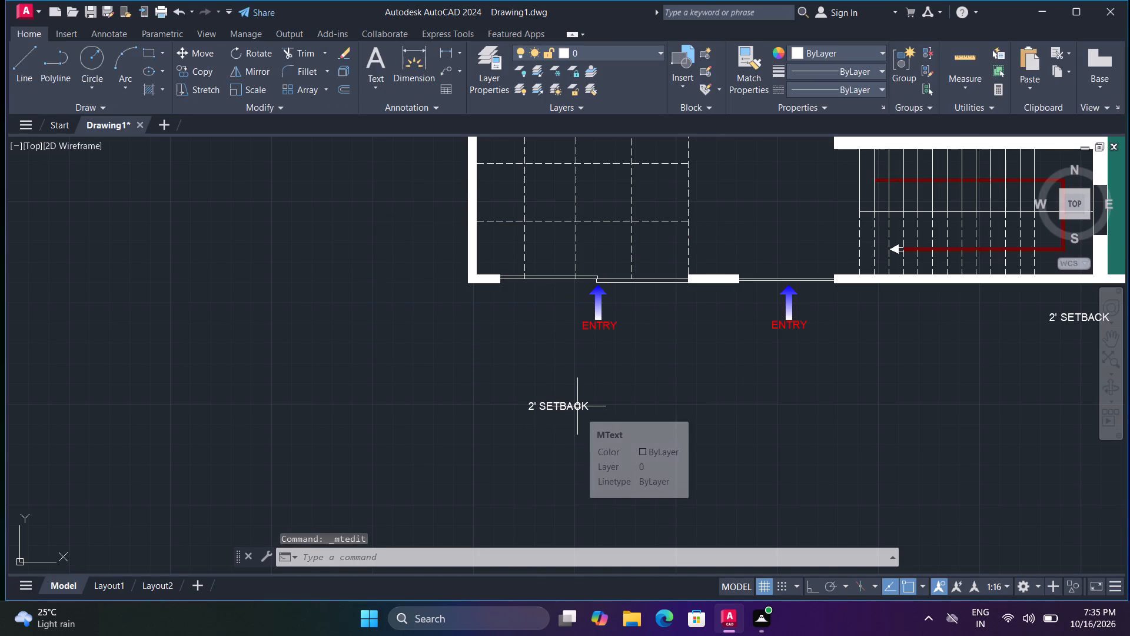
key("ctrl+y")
Change the 2' SETBACK label below the PARKING gate to NORTH FACING PLAN, widening its text box to fit one line.
double_click(577, 406)
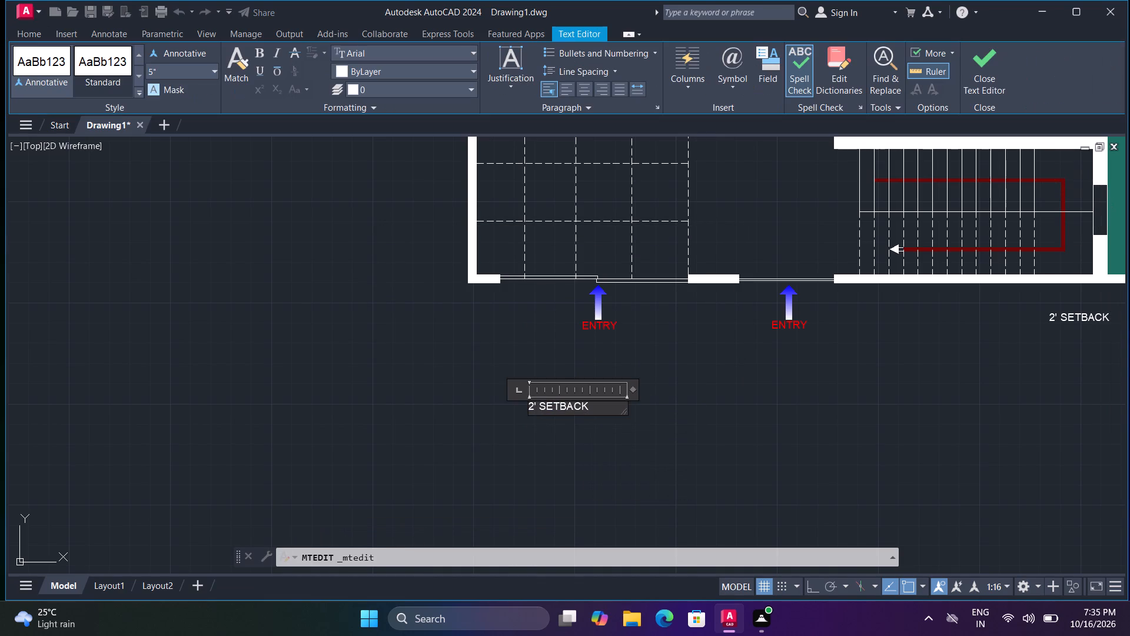
key("ctrl+s")
key("ctrl+a")
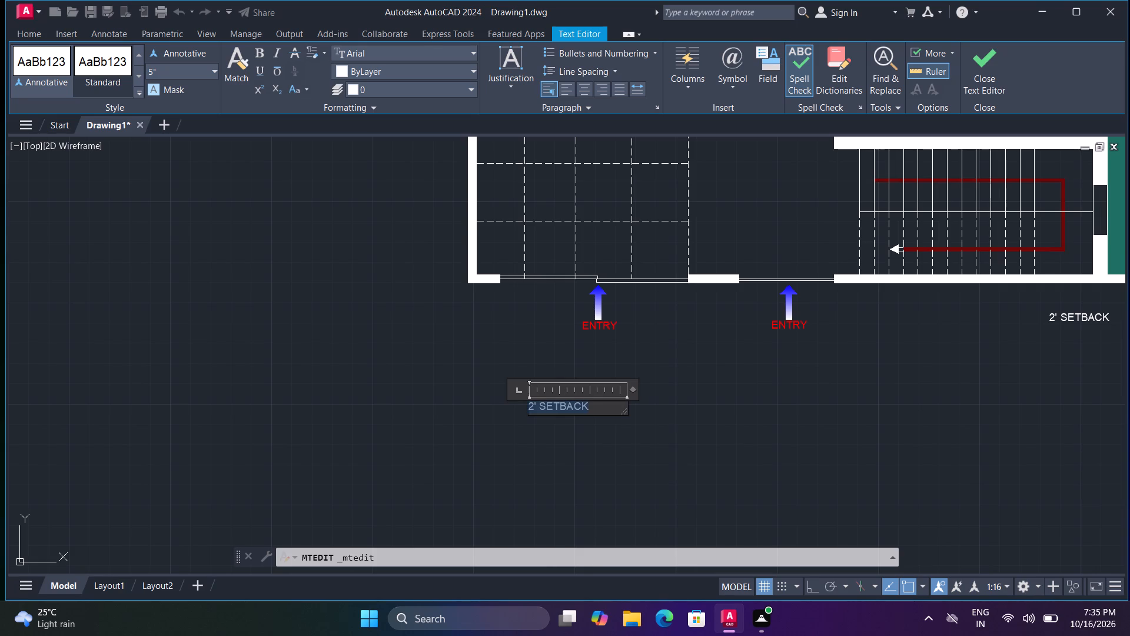
type("NORTH FACING")
key("space")
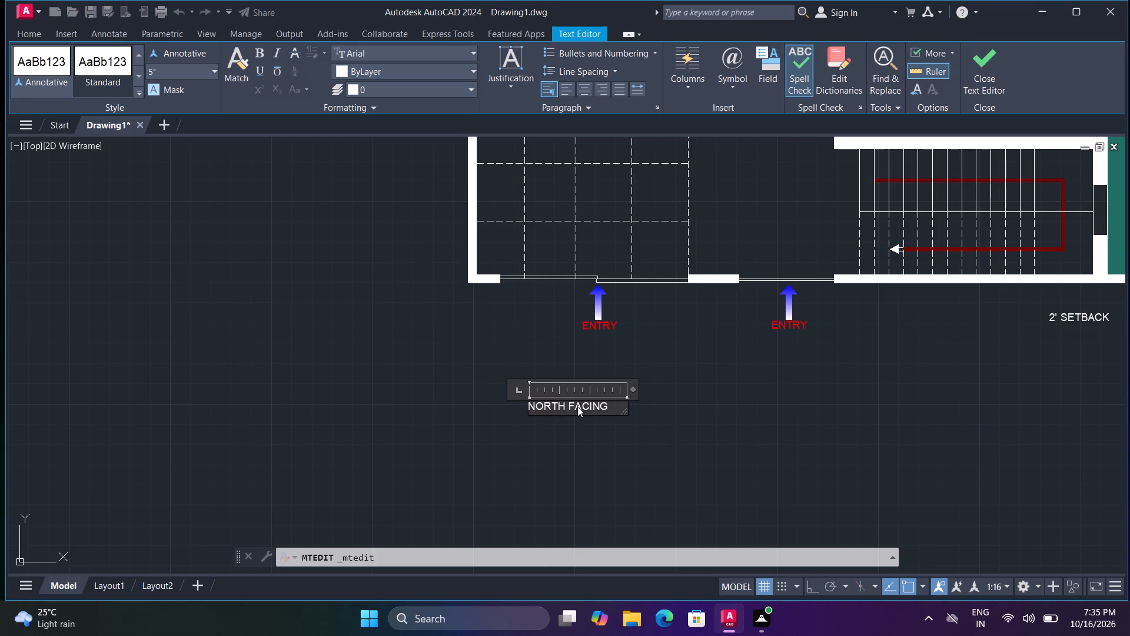
type("PL")
type("AN")
left_click_drag(632, 389, 667, 389)
left_click(664, 459)
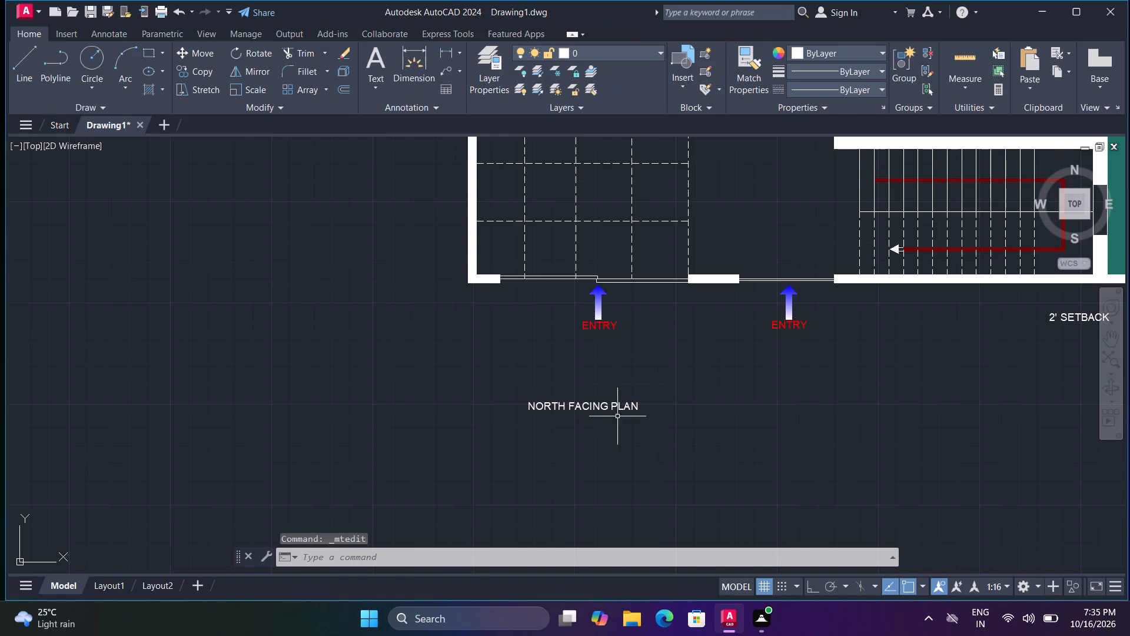
Scale the NORTH FACING PLAN title up to about twice its size.
left_click(604, 407)
type("SC")
key("space")
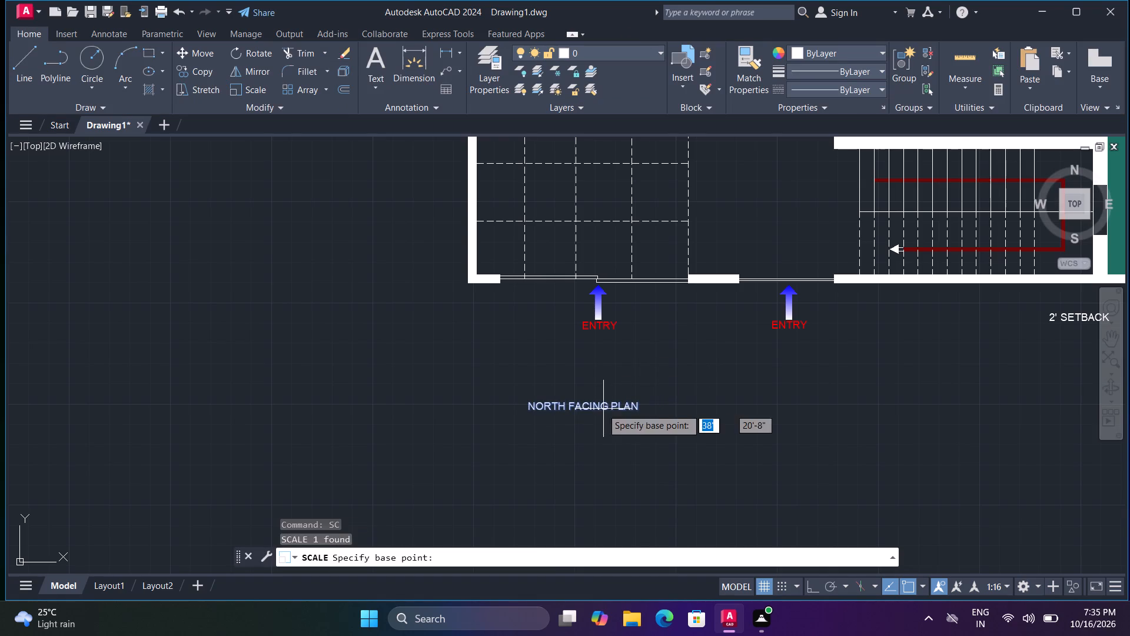
left_click(576, 407)
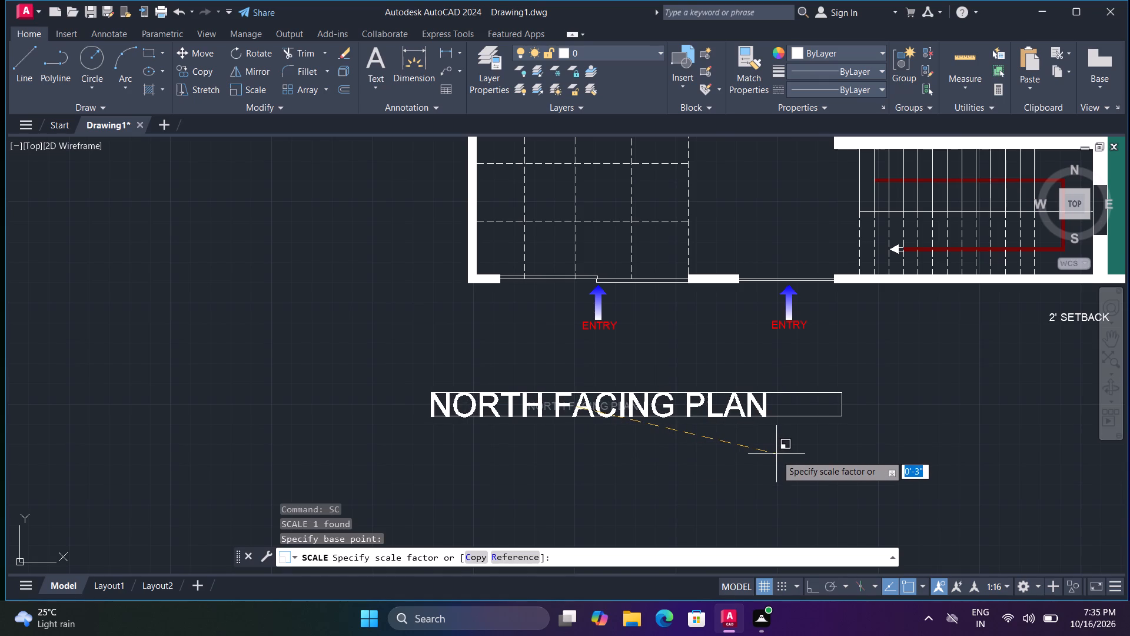
scroll(776, 457, "down", 1)
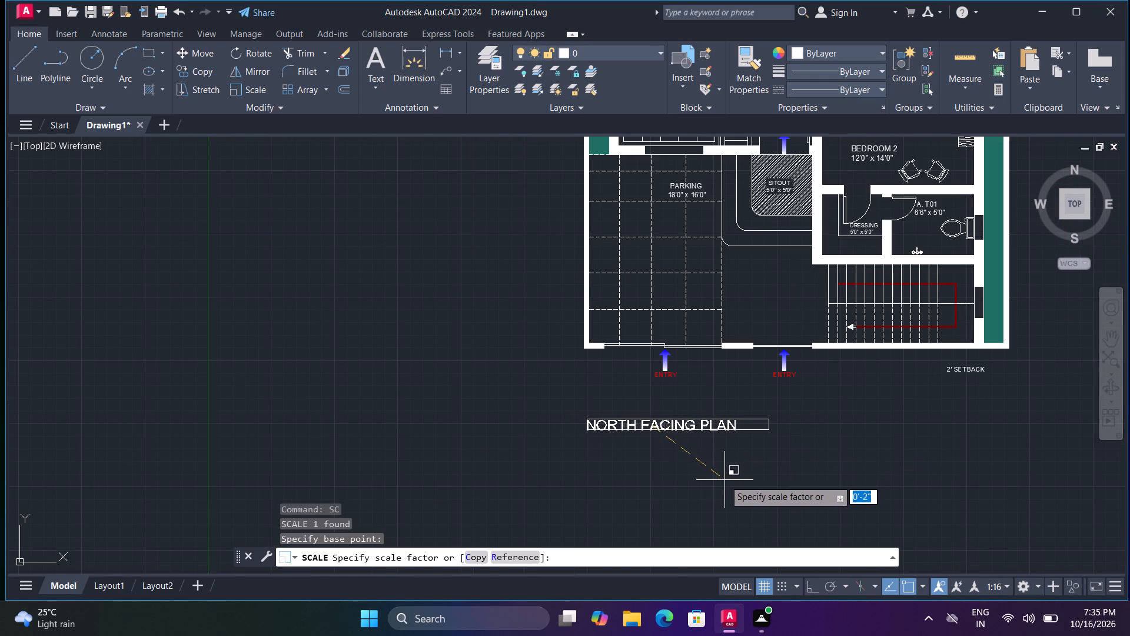
left_click(725, 480)
Move the NORTH FACING PLAN title about 2'-1" to the right and slightly up, closer to the ENTRY labels.
key("m")
key("space")
left_click(699, 426)
key("space")
left_click(683, 426)
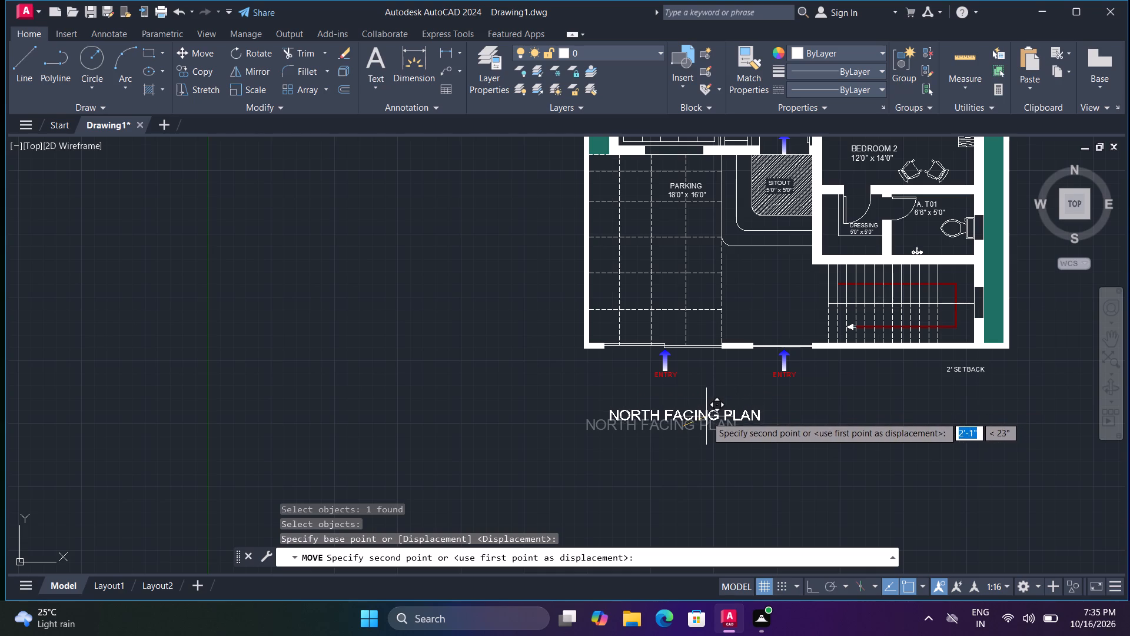
left_click(706, 416)
Draw a circle of about 1' radius just left of the NORTH FACING PLAN title.
middle_click_drag(655, 453, 707, 425)
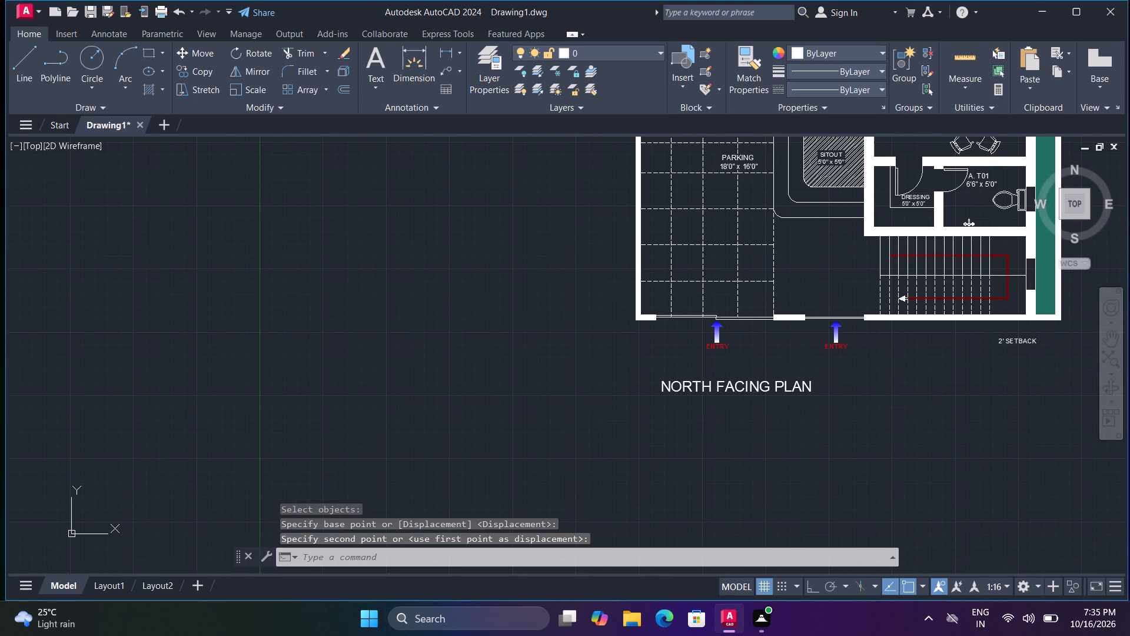
scroll(689, 423, "up", 2)
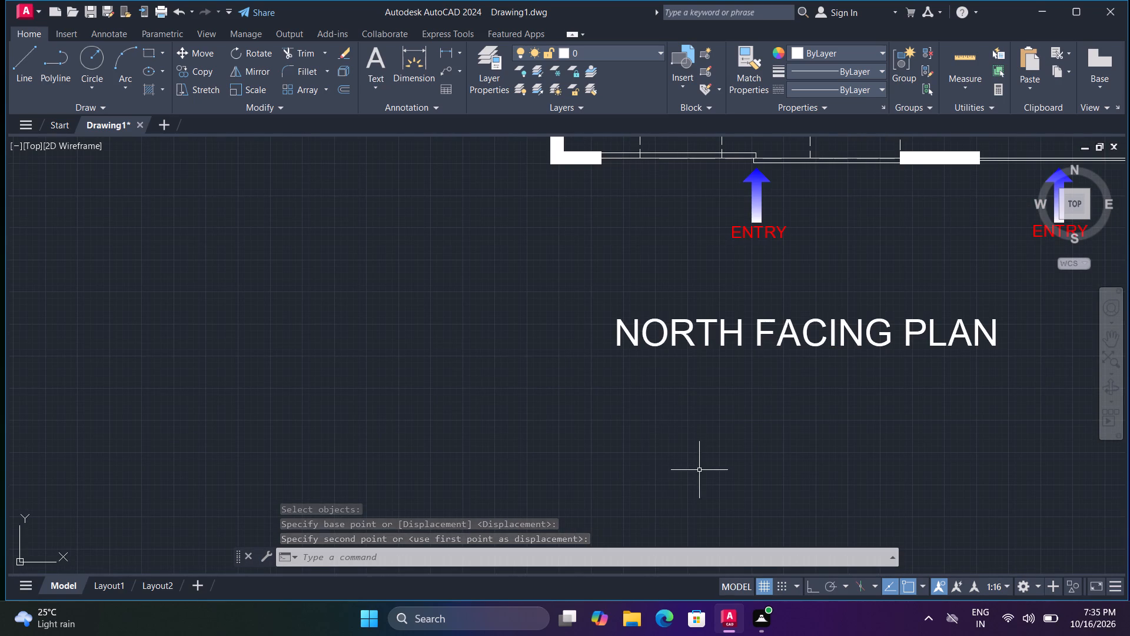
key("c")
key("space")
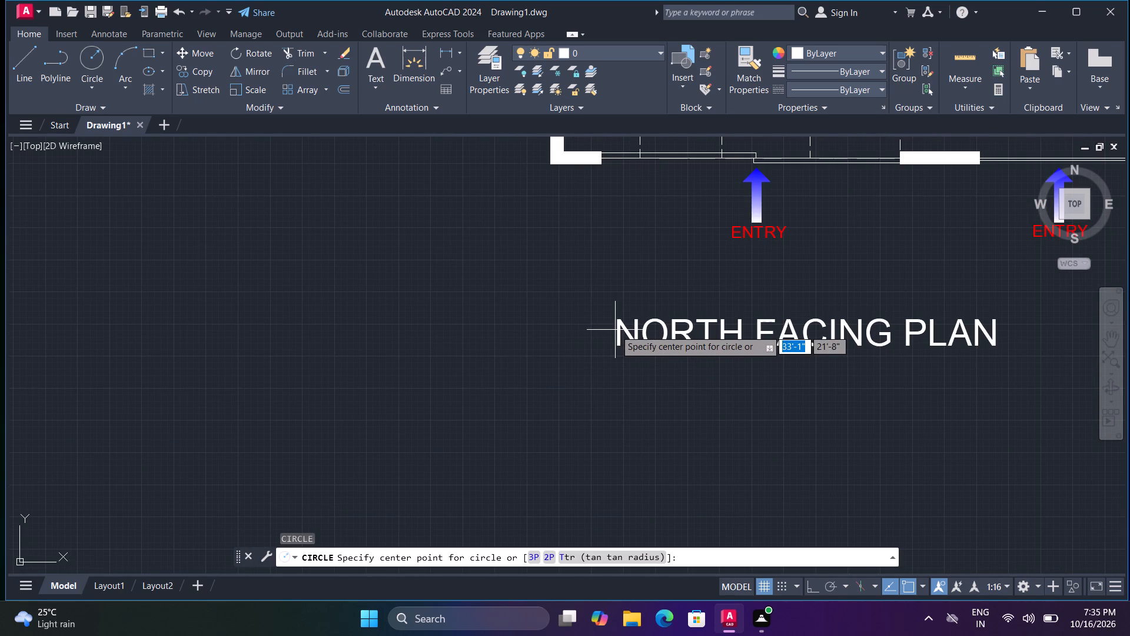
left_click(574, 331)
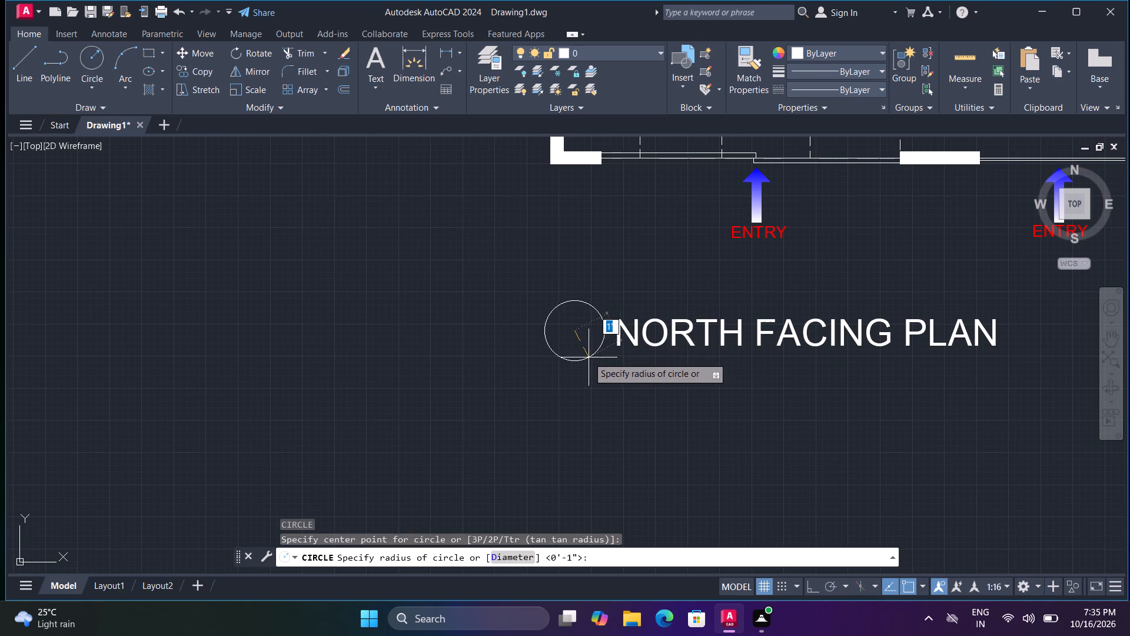
left_click(588, 356)
With Ortho on, draw a line from the circle's centre about 2" right and straight down past the circle's lower edge.
key("l")
key("space")
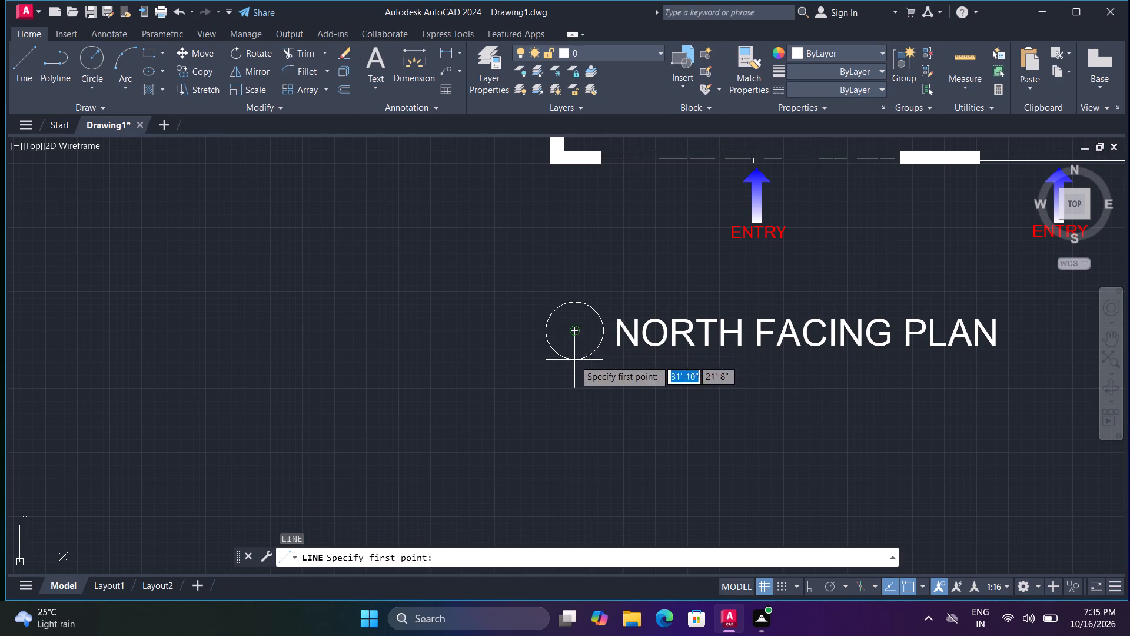
left_click(573, 330)
scroll(579, 330, "up", 2)
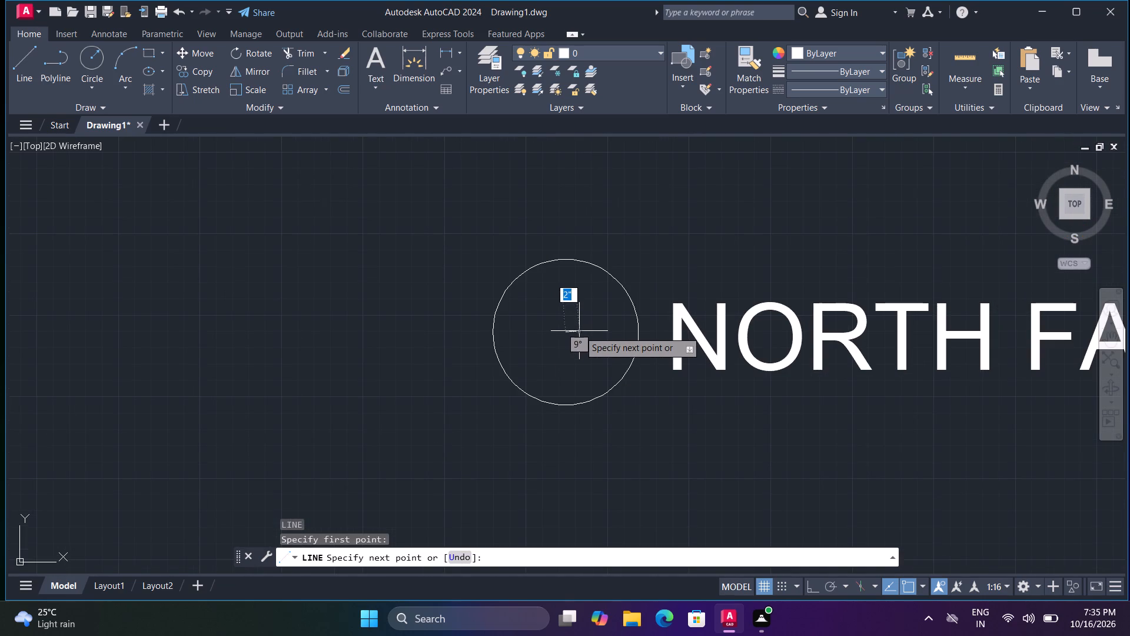
key("F8")
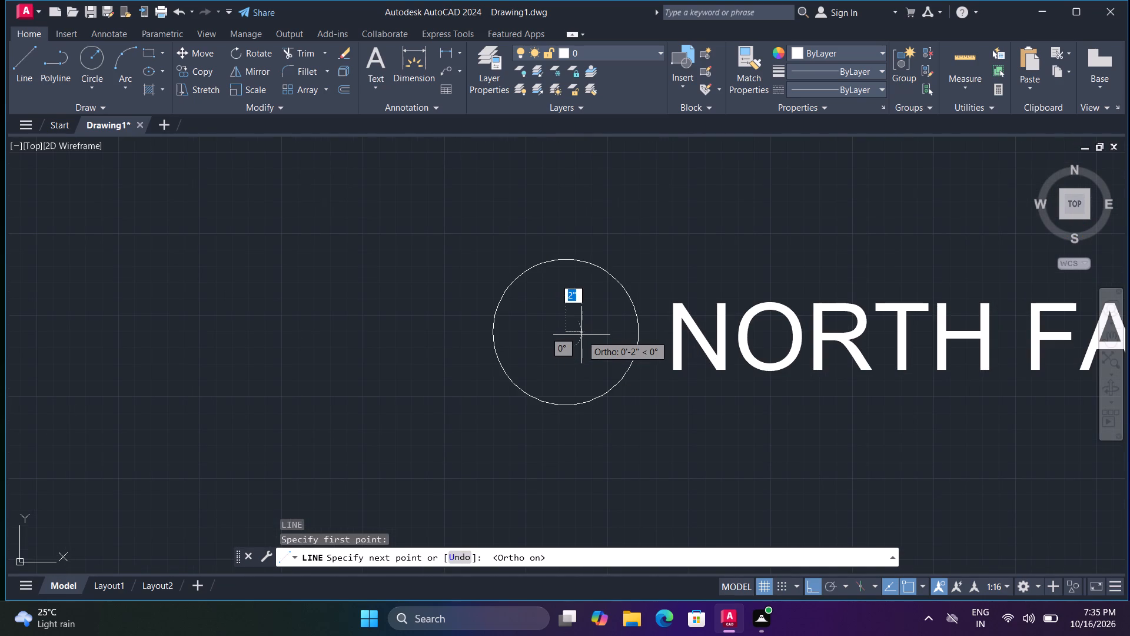
left_click(581, 335)
left_click(594, 433)
key("space")
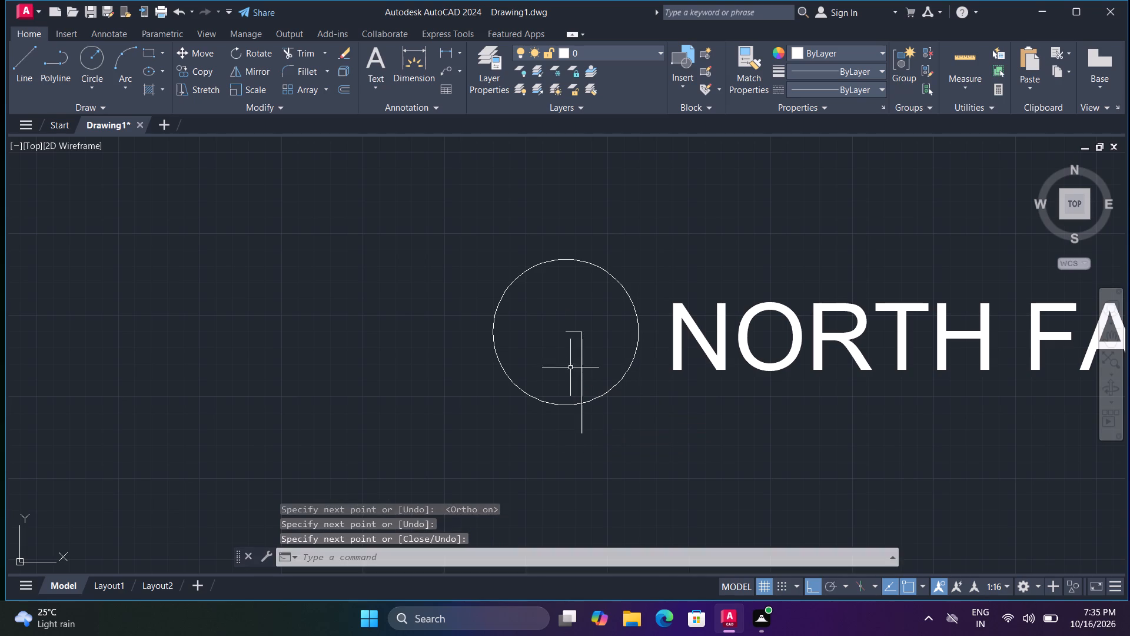
Draw a matching line from the circle's centre a short way left and about 1'-6" down past the circle's lower edge.
key("space")
left_click(567, 336)
left_click(552, 334)
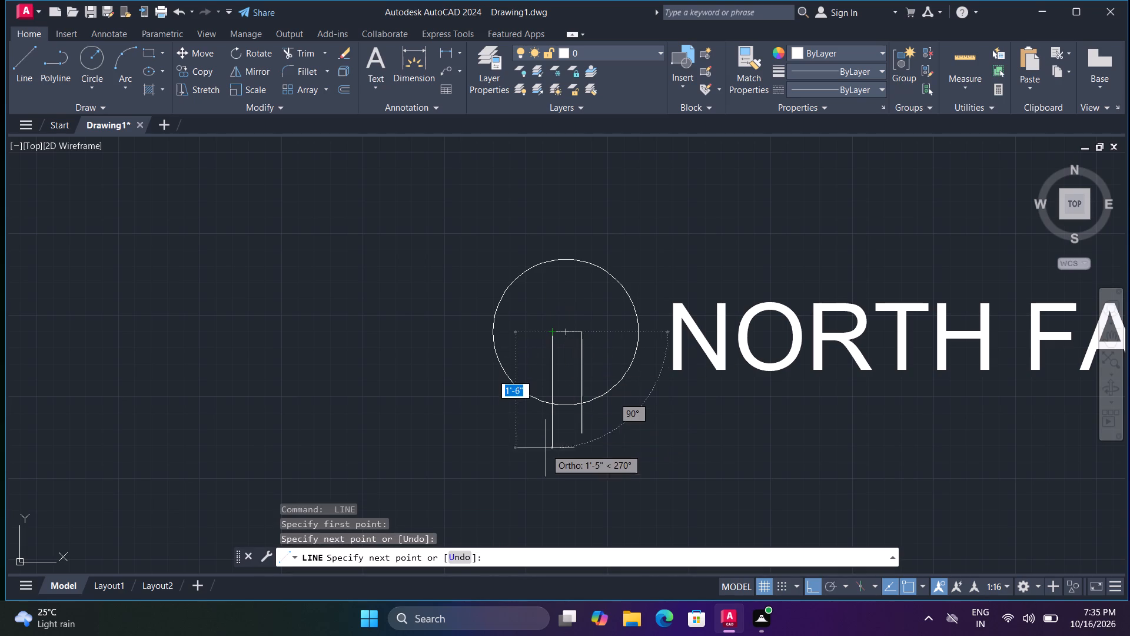
left_click(546, 455)
key("Escape")
Trim off the ends of both vertical lines that extend below the circle's lower edge.
key("t")
key("r")
key("space")
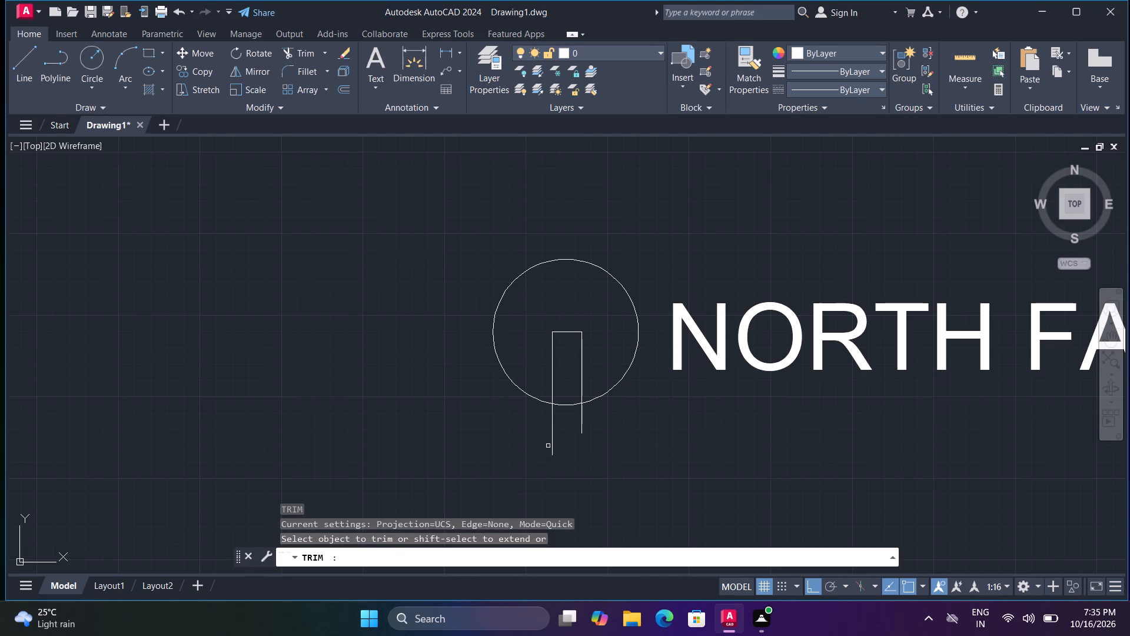
left_click(543, 423)
left_click(630, 410)
scroll(614, 432, "down", 1)
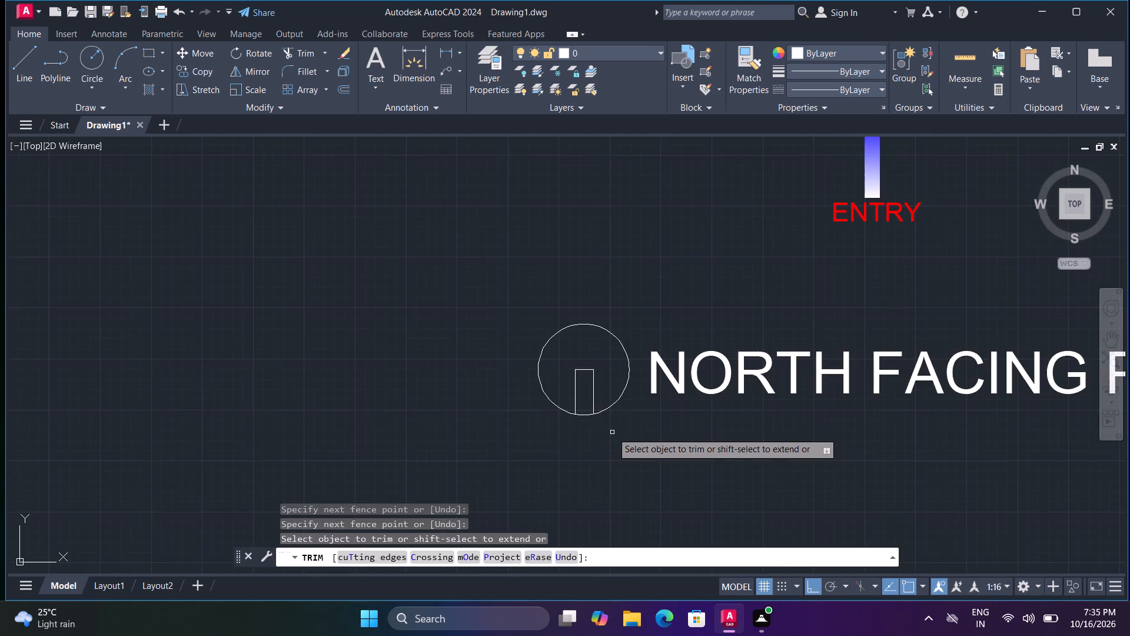
scroll(612, 432, "up", 1)
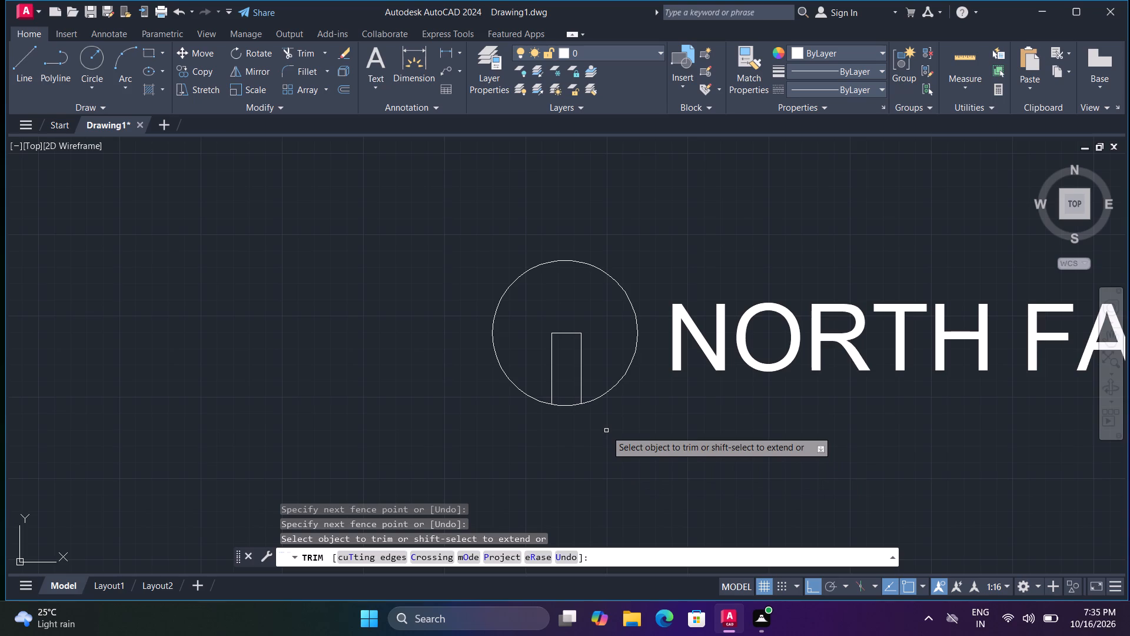
key("Escape")
key("Escape")
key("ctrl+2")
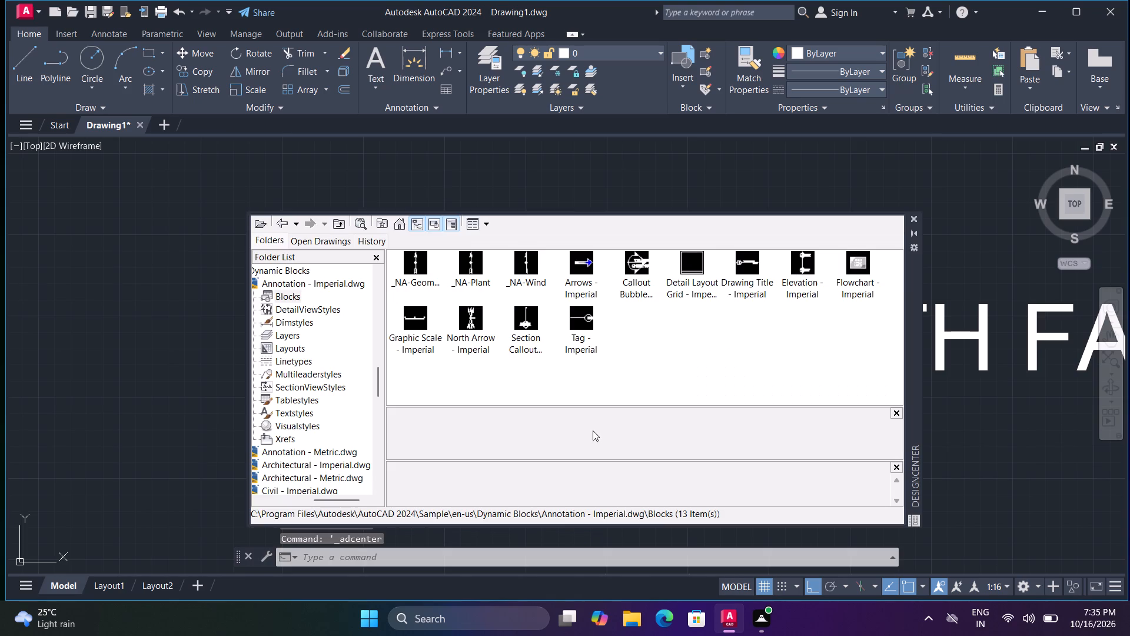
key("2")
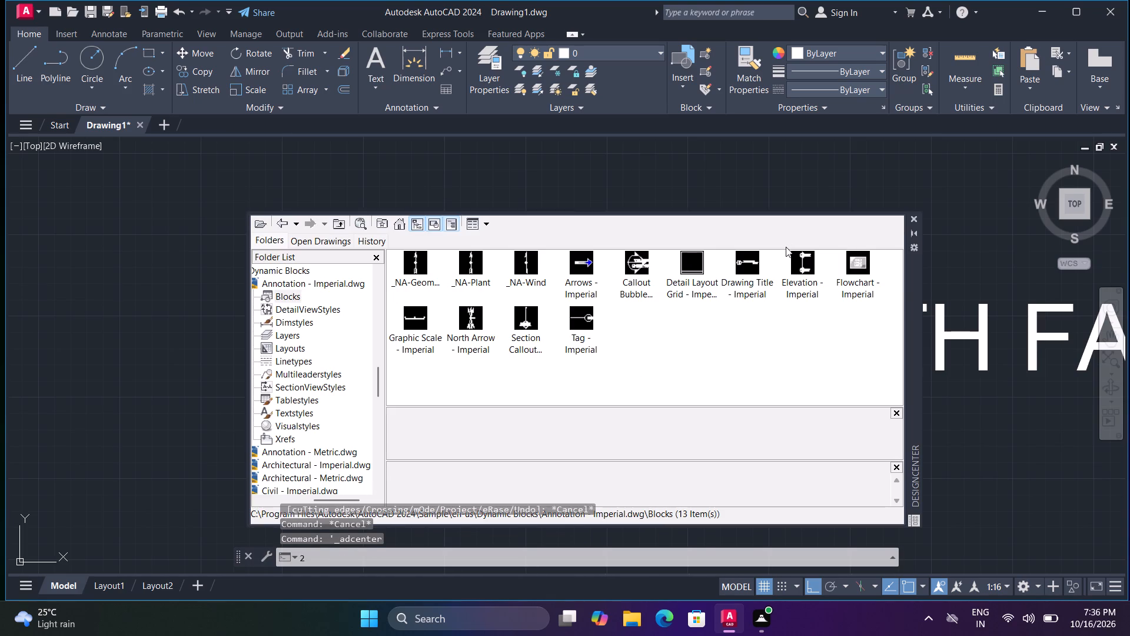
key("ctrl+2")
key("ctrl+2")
Fill the circle around the narrow rectangle with the solid hatch from the ISO Hatches tool palette.
key("ctrl+3")
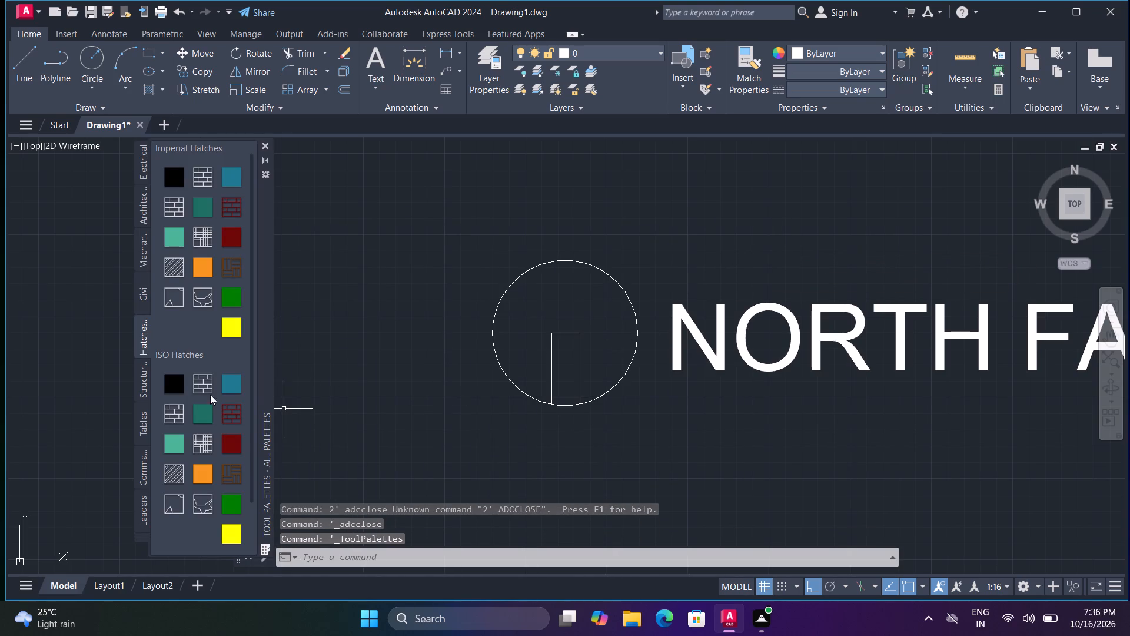
left_click(175, 386)
left_click(526, 362)
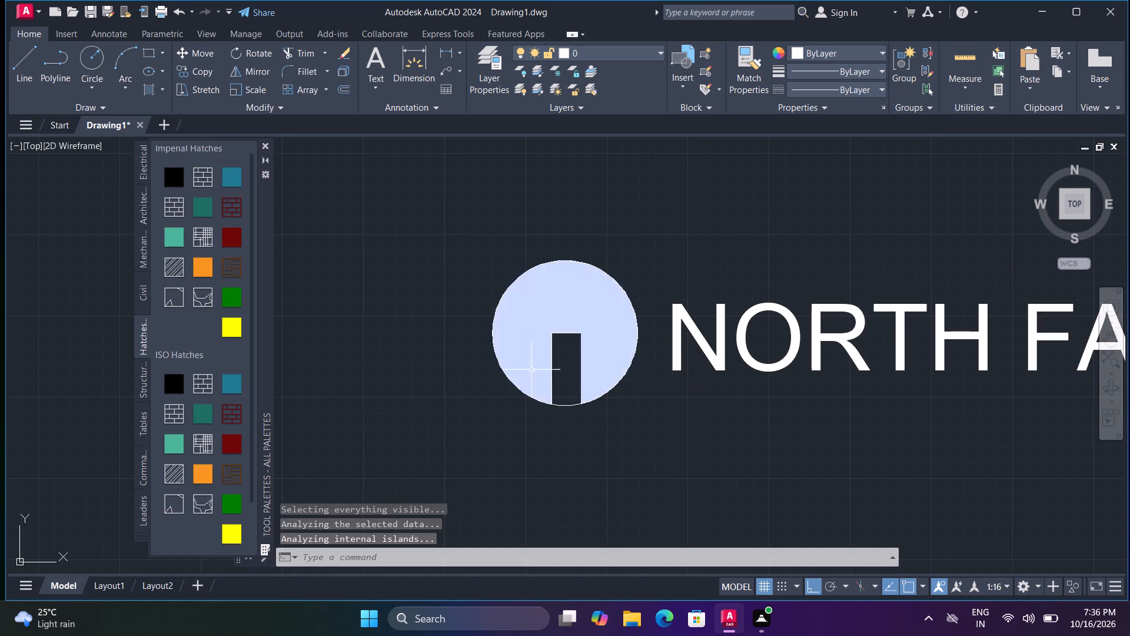
scroll(536, 388, "down", 2)
key("Escape")
Copy the NORTH FACING PLAN title straight down to just below the original.
scroll(552, 415, "up", 1)
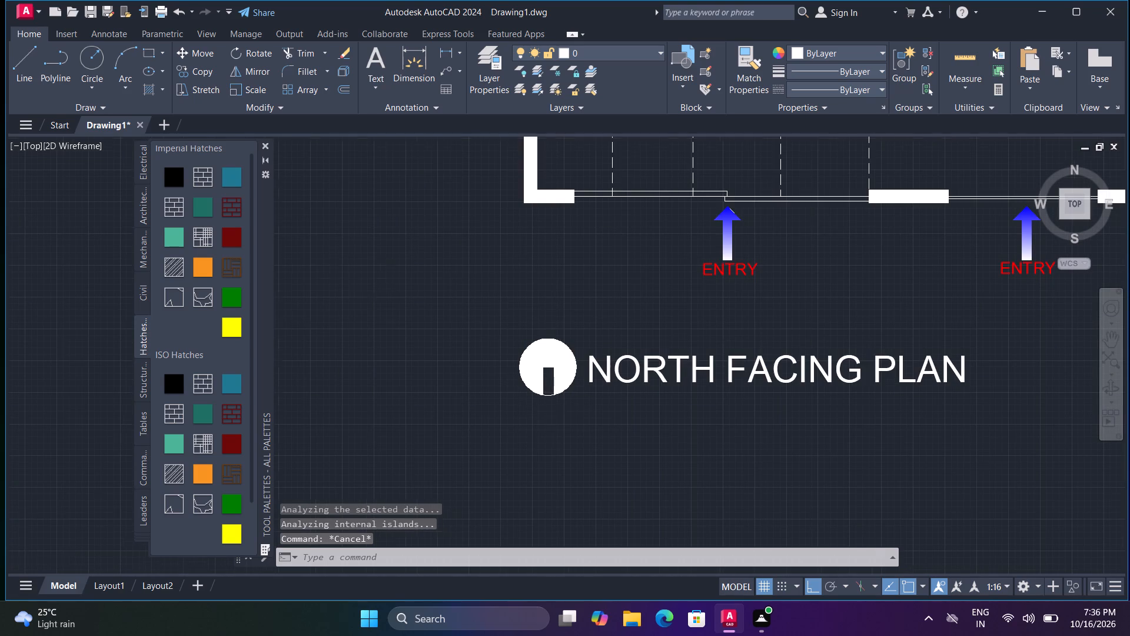
scroll(552, 415, "up", 1)
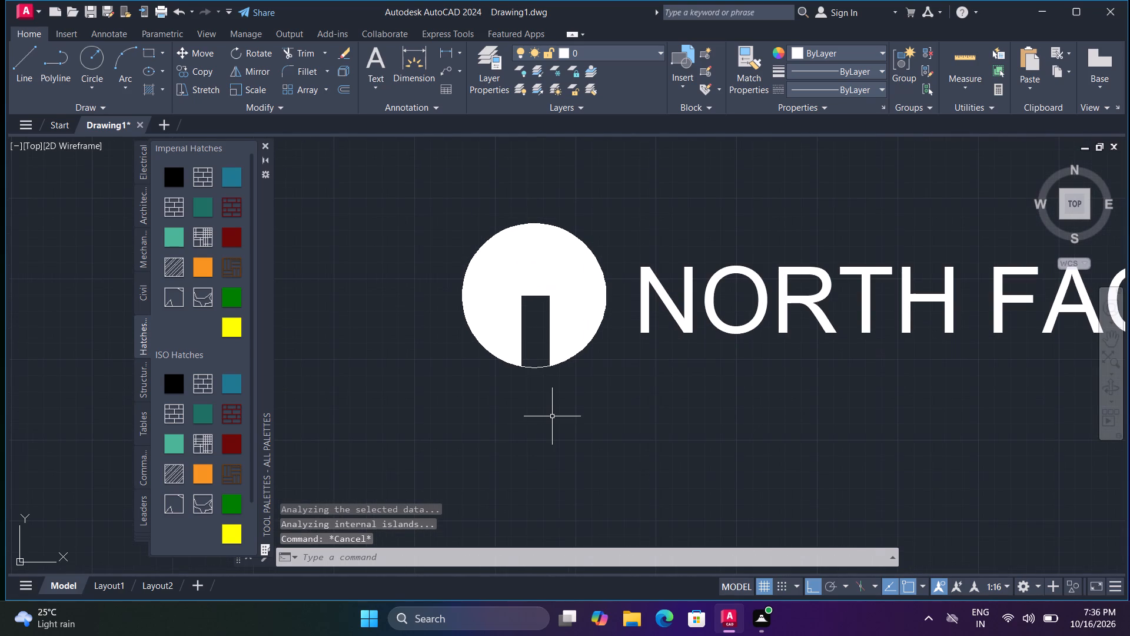
double_click(649, 316)
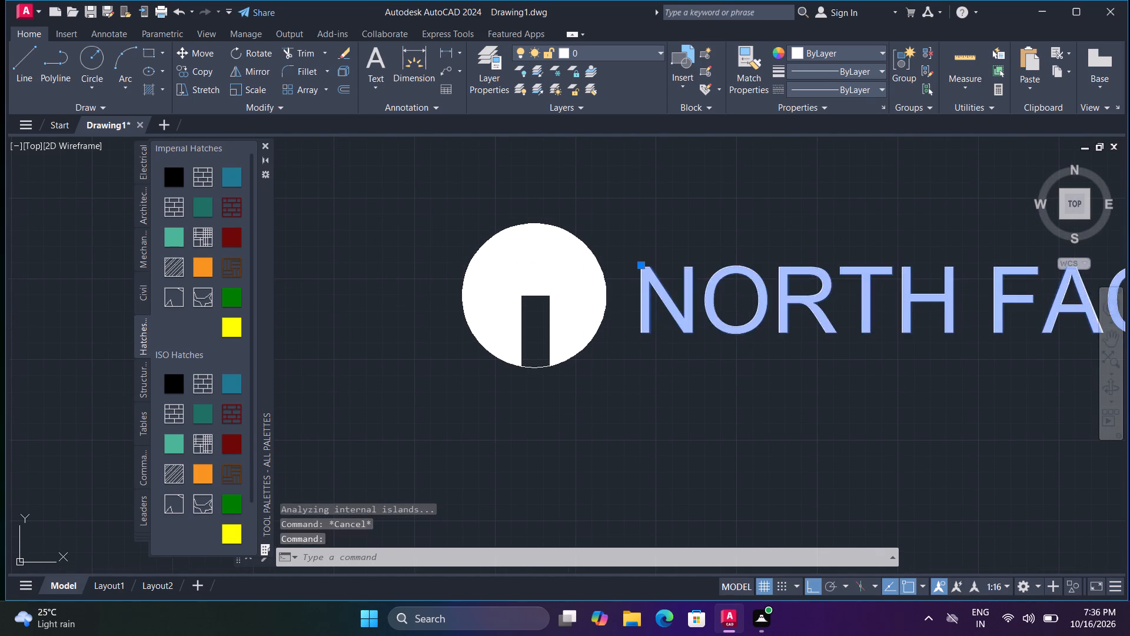
key("Escape")
left_click(649, 316)
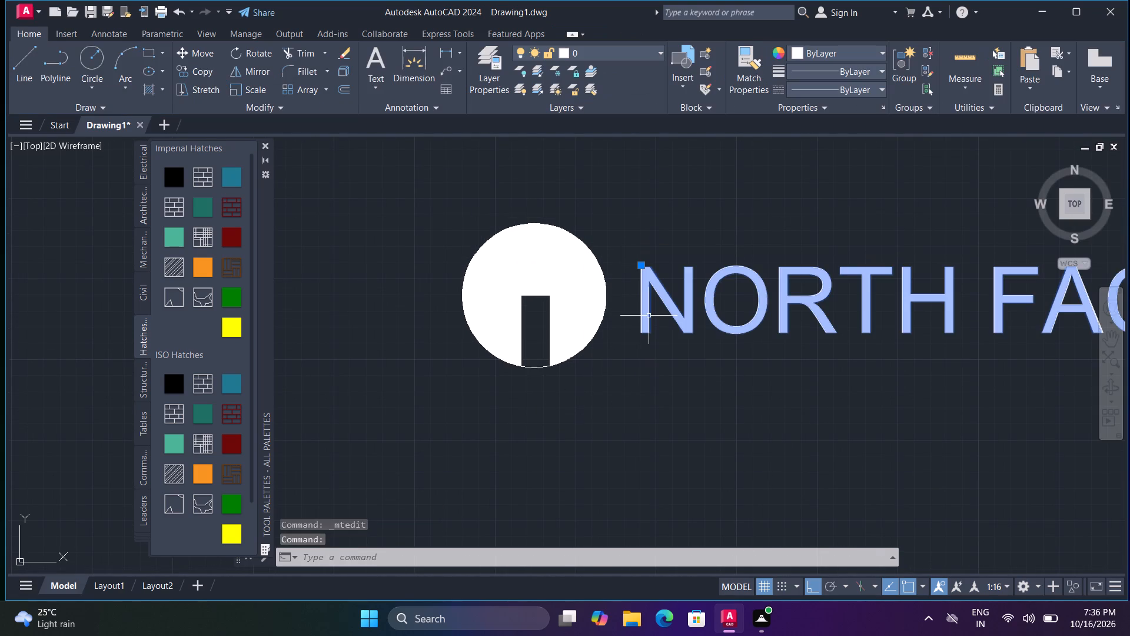
type("CO")
key("space")
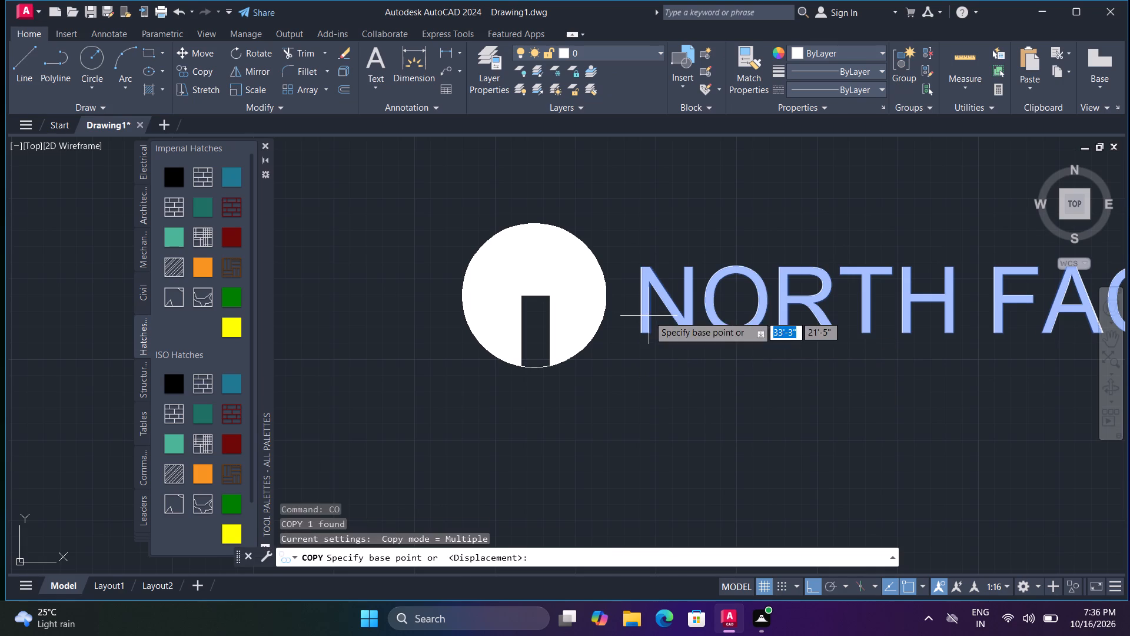
left_click(649, 316)
left_click(533, 450)
key("Escape")
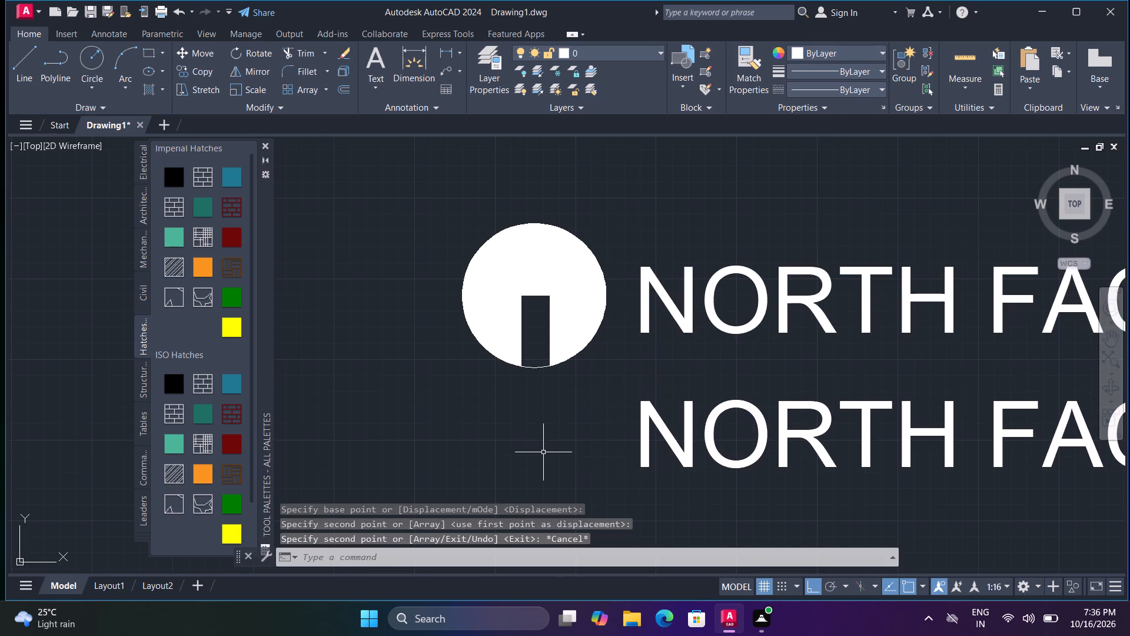
Replace the copied title's text with the single letter N.
double_click(669, 430)
key("ctrl+a")
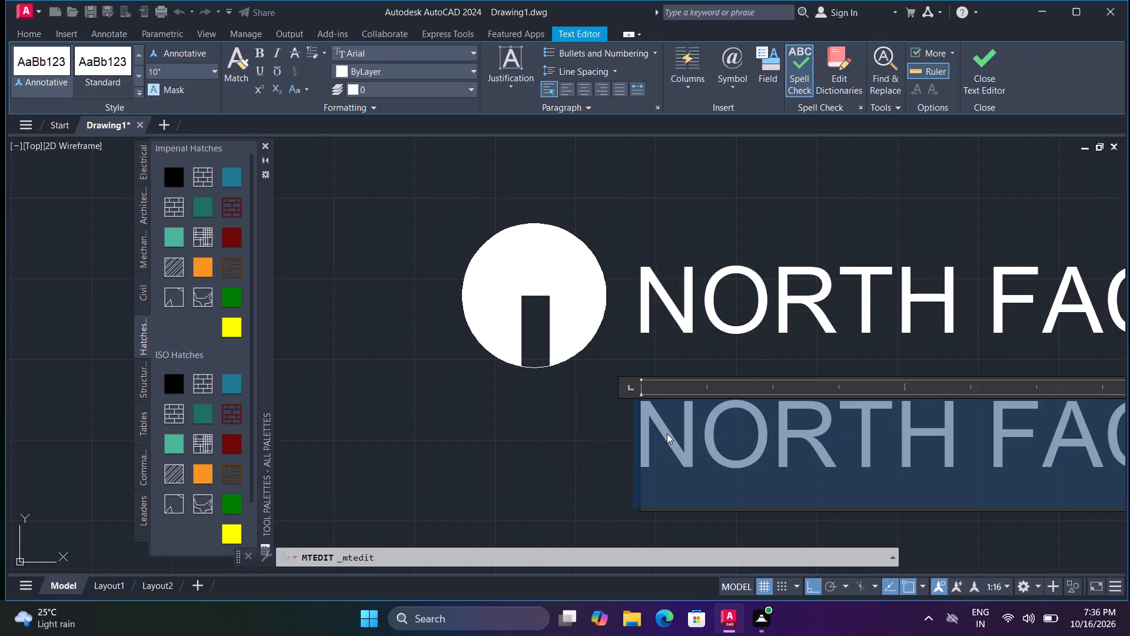
key("n")
left_click(612, 458)
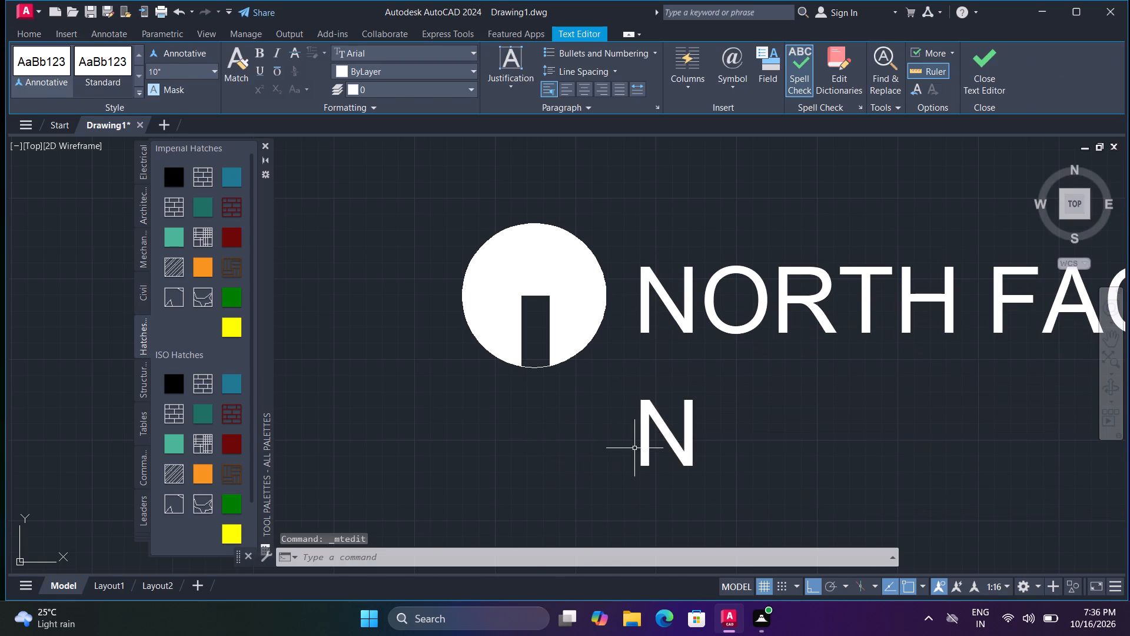
With Ortho off, move the letter N about 1'-8" left and slightly up, centred under the filled circle.
left_click(674, 435)
key("m")
key("space")
left_click(672, 433)
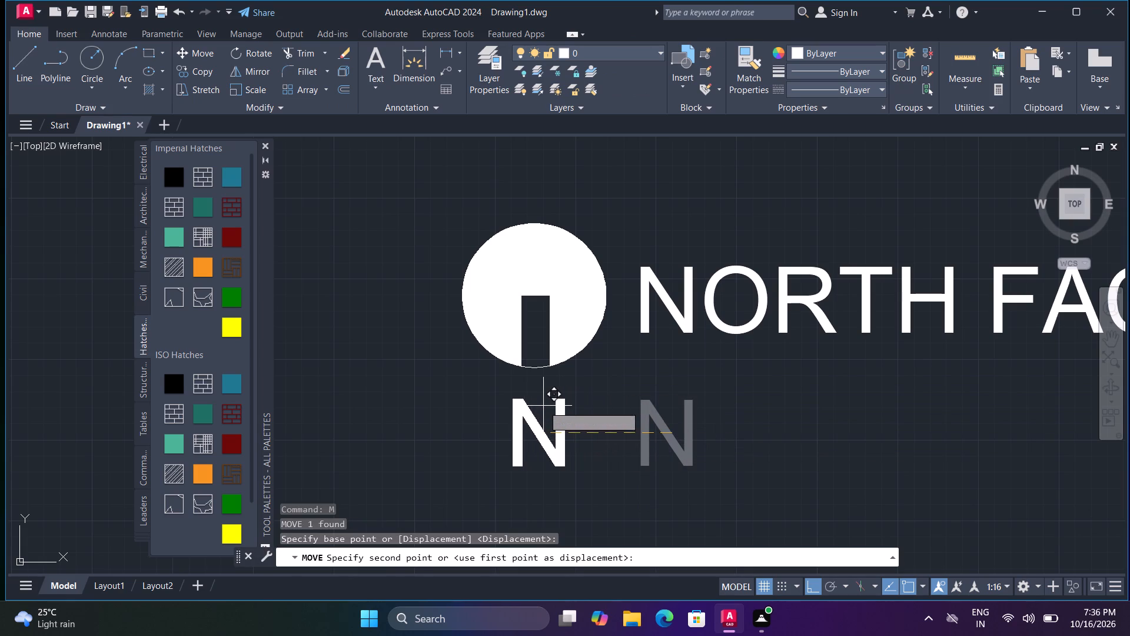
key("F8")
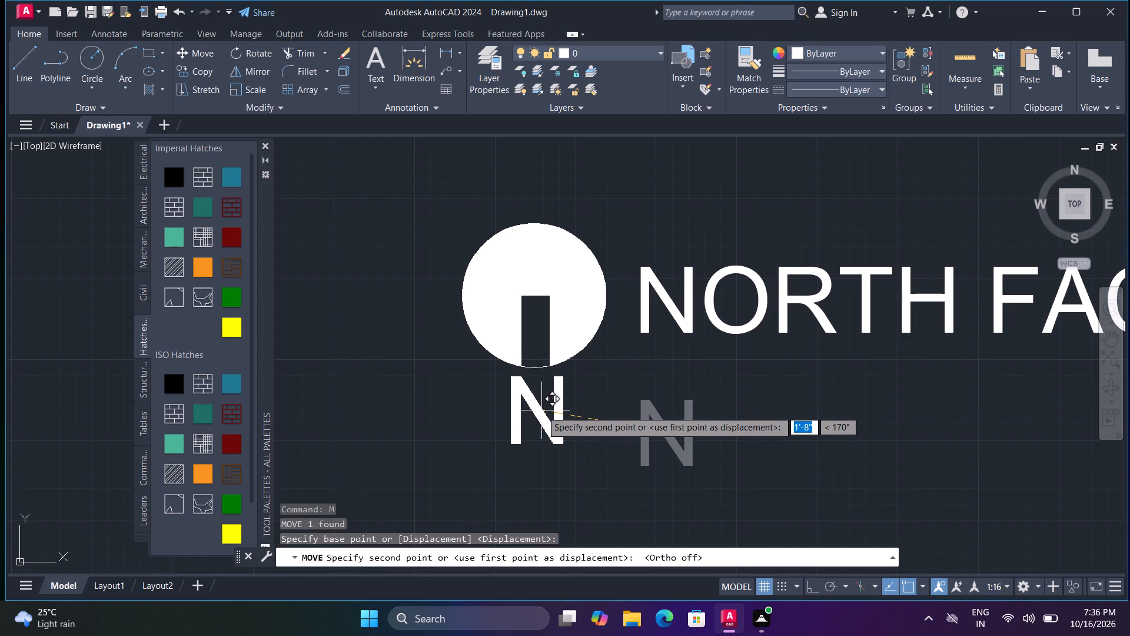
left_click(541, 410)
Scale the letter N down freehand to less than half its size, from a base point at its lower right.
left_click(541, 419)
type("SC")
key("space")
left_click(541, 419)
key("space")
left_click(546, 423)
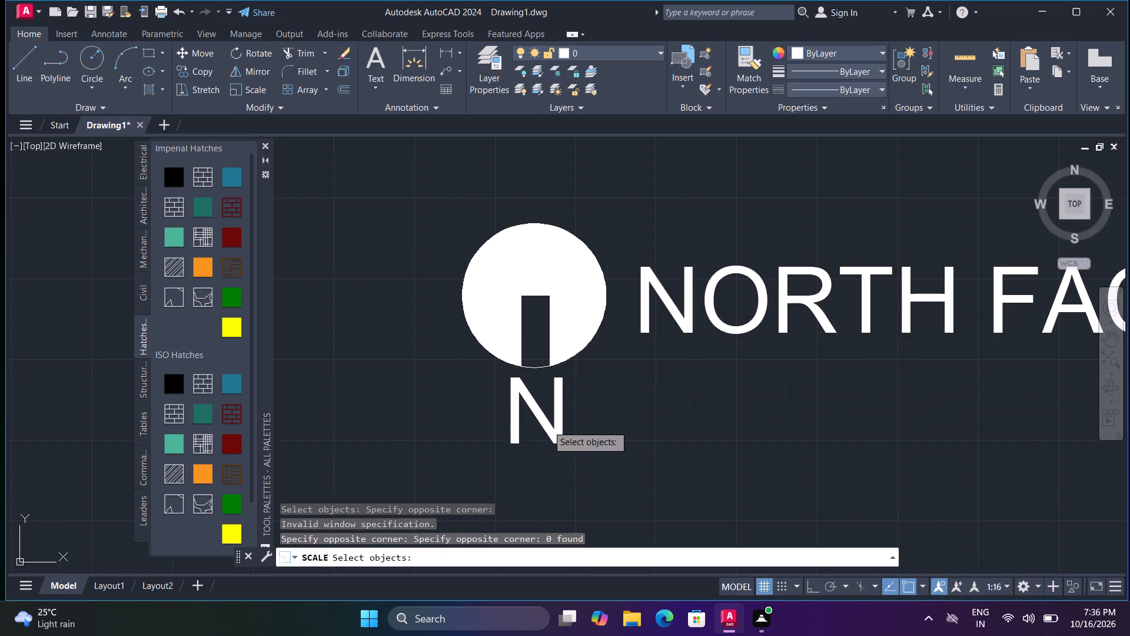
left_click(563, 435)
key("space")
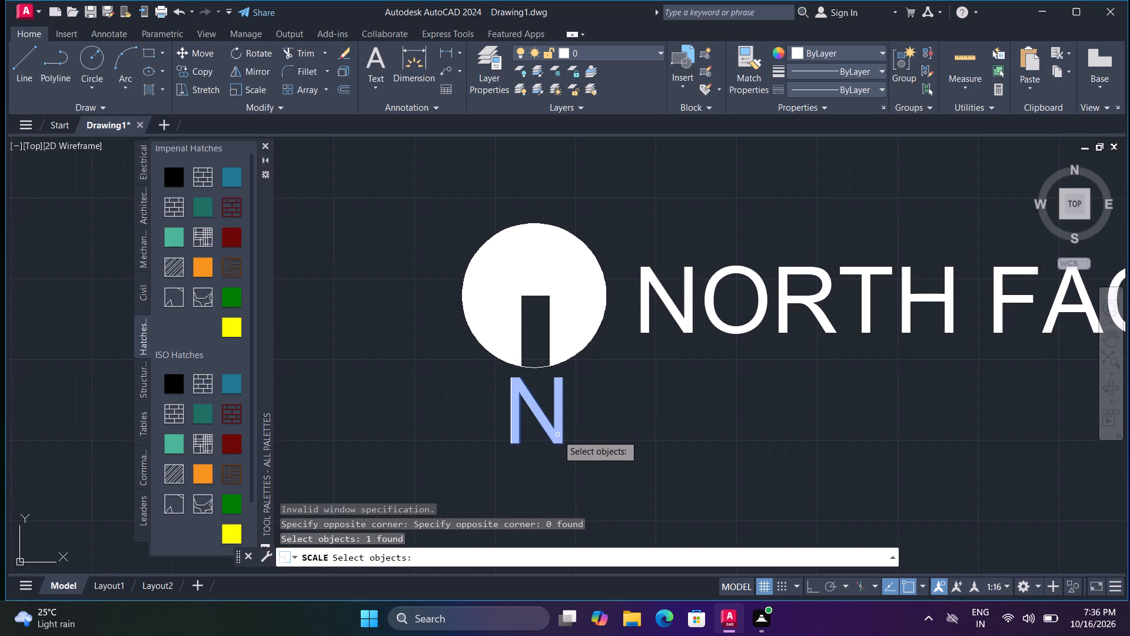
left_click(557, 435)
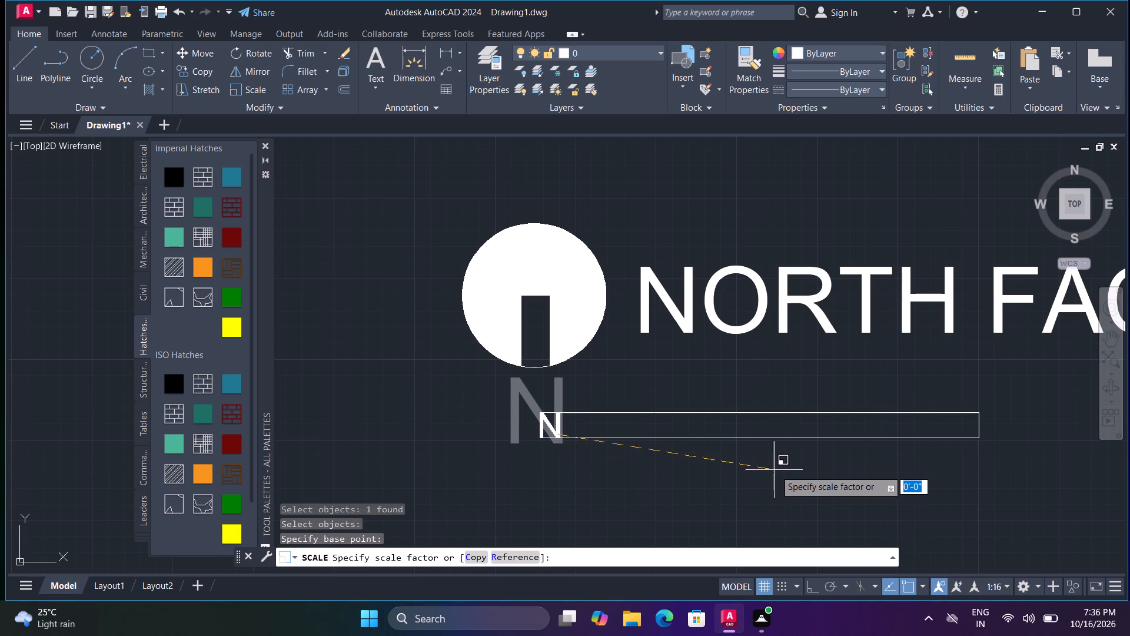
left_click(814, 479)
Move the reduced letter N up and slightly left, directly beneath the circle's rectangular slot.
key("m")
key("space")
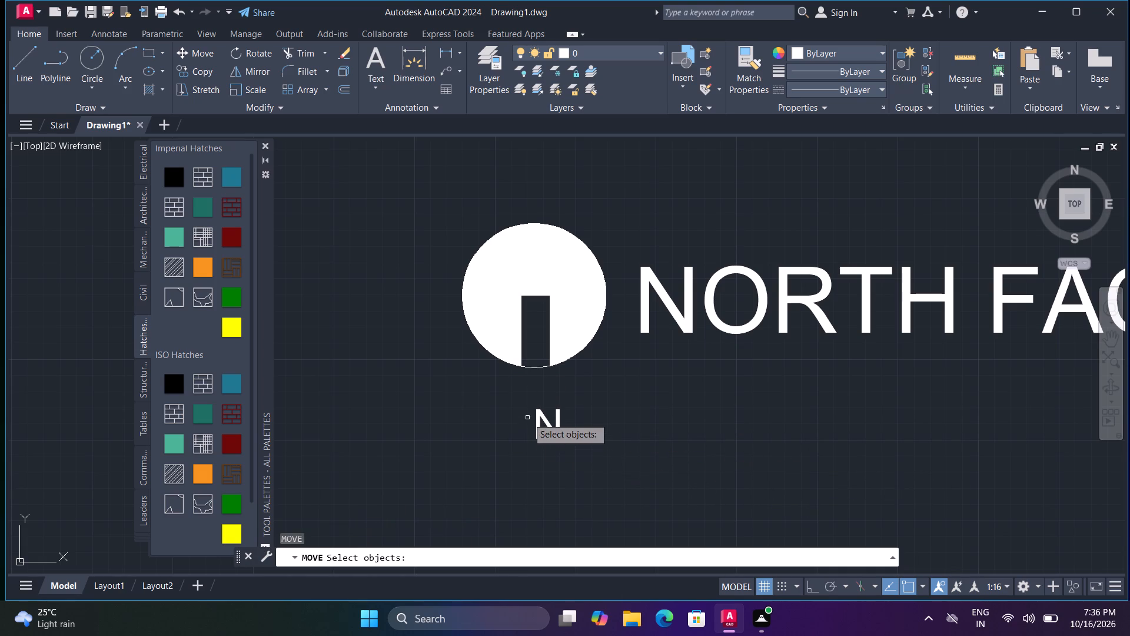
left_click(539, 422)
key("space")
left_click(539, 422)
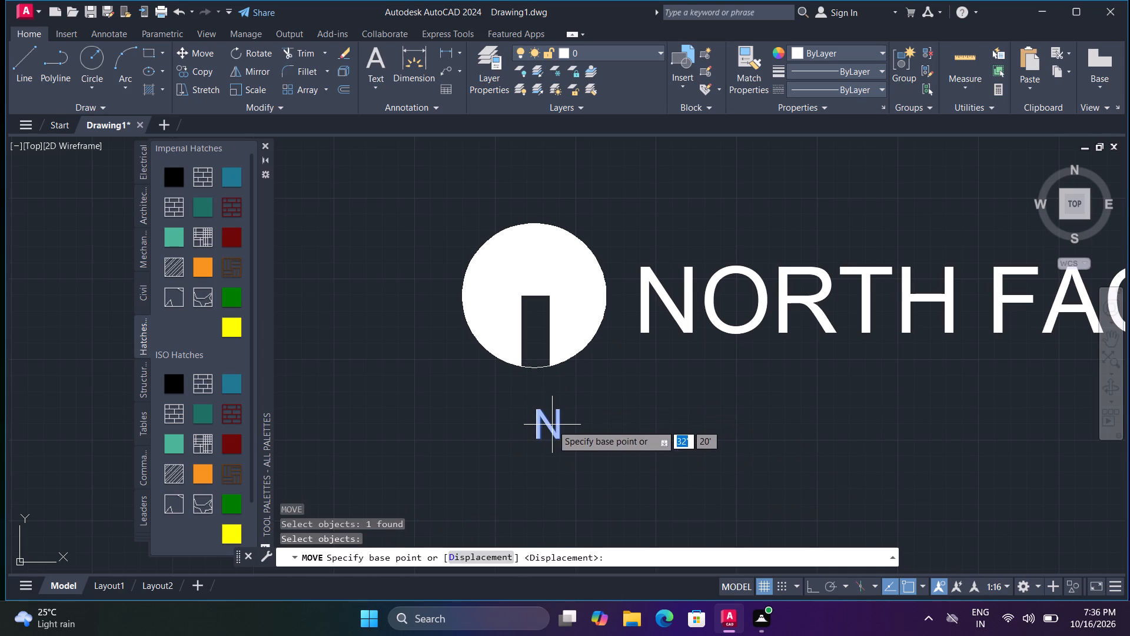
left_click(552, 425)
left_click(539, 389)
scroll(563, 404, "down", 4)
key("Escape")
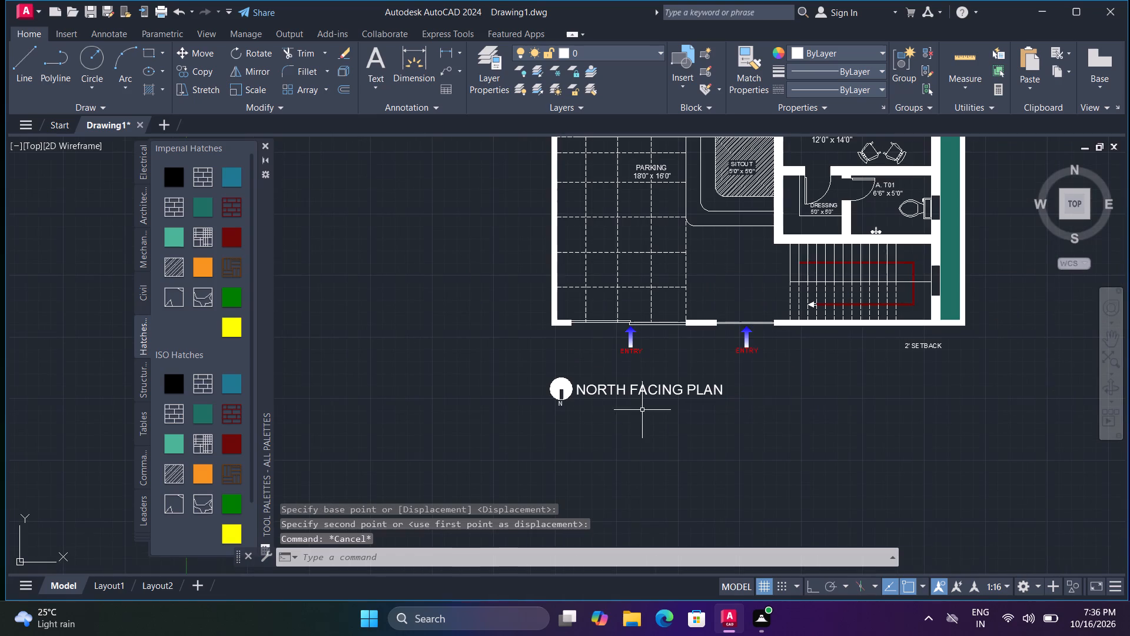
Change the 2' SETBACK label below the staircase wall to GROUND FLOOR PLAN and widen its text box to fit one line.
middle_click_drag(885, 365, 813, 409)
middle_click(797, 416)
scroll(813, 408, "up", 2)
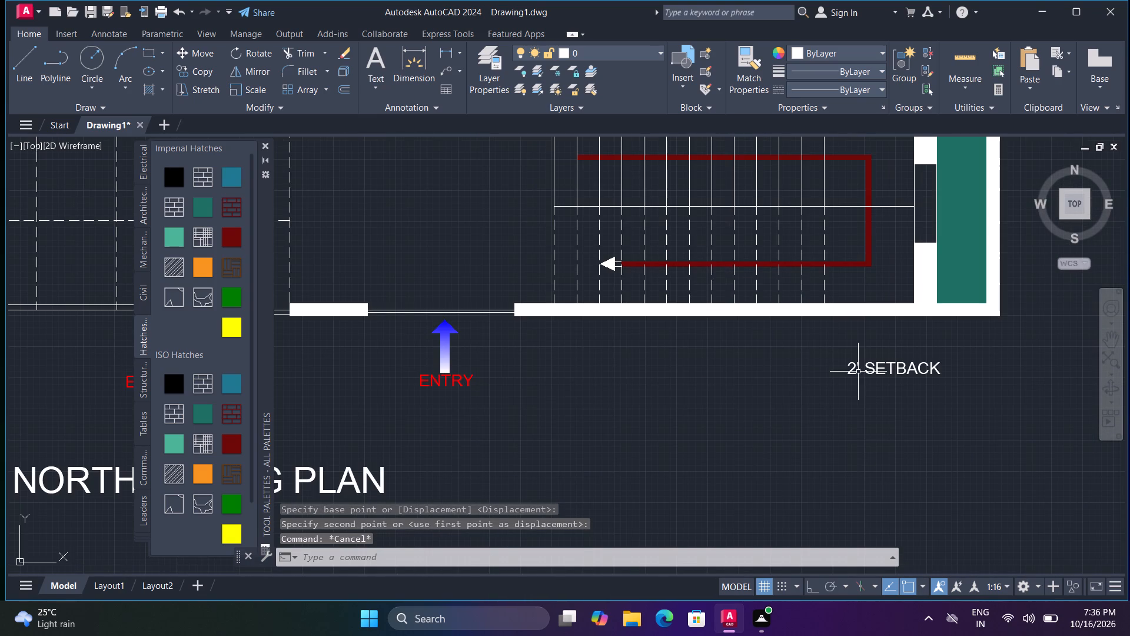
double_click(873, 367)
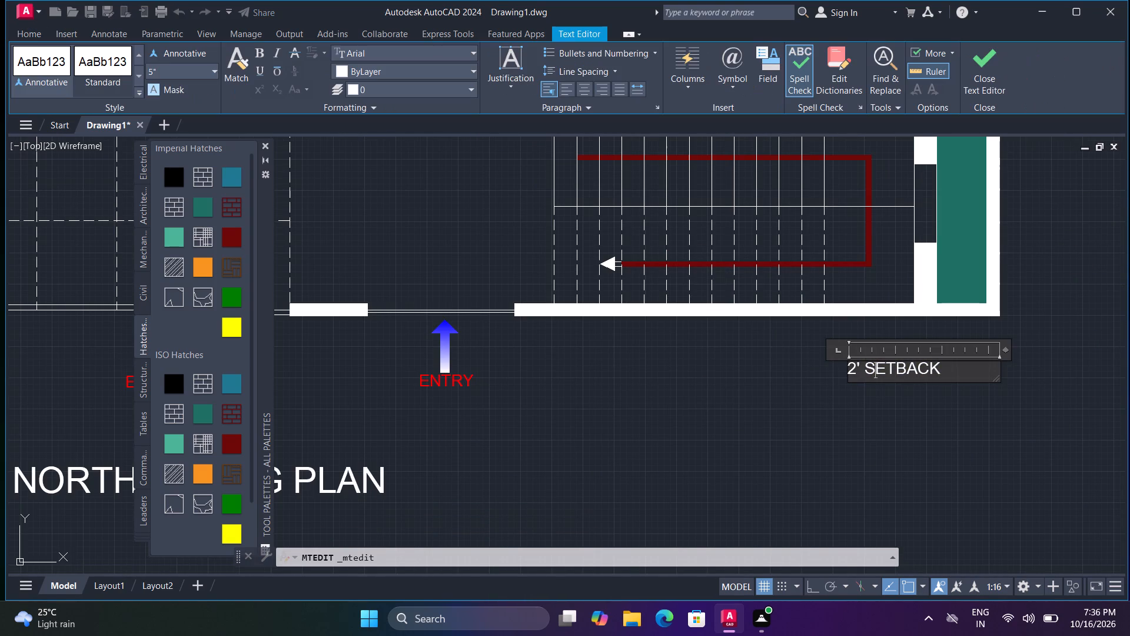
key("ctrl+a")
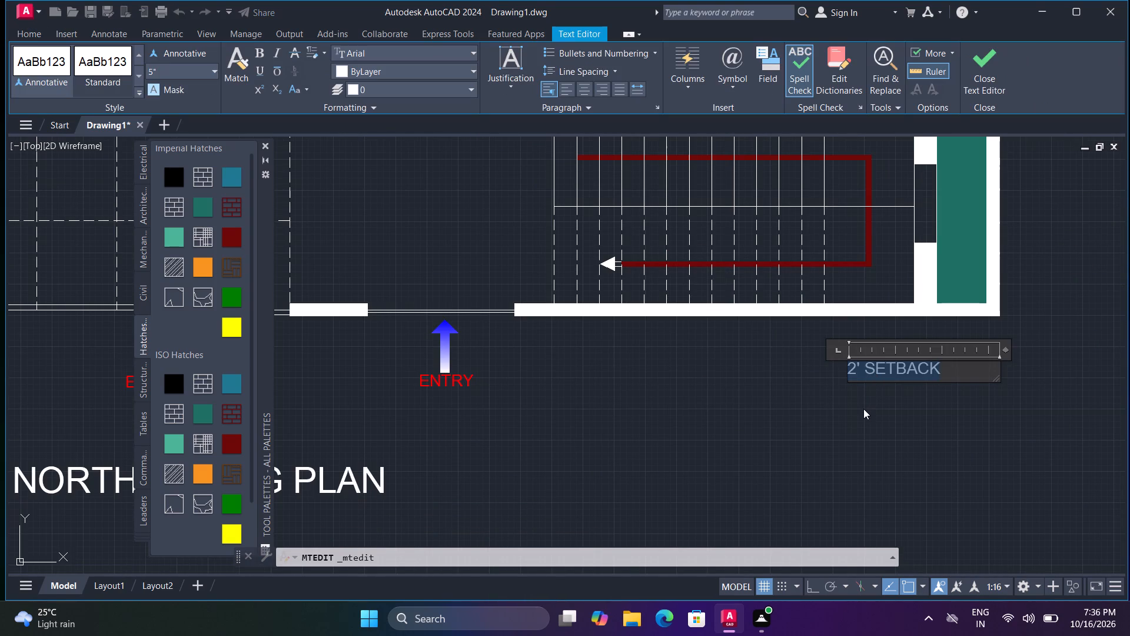
type("GROUNF")
key("BackSpace")
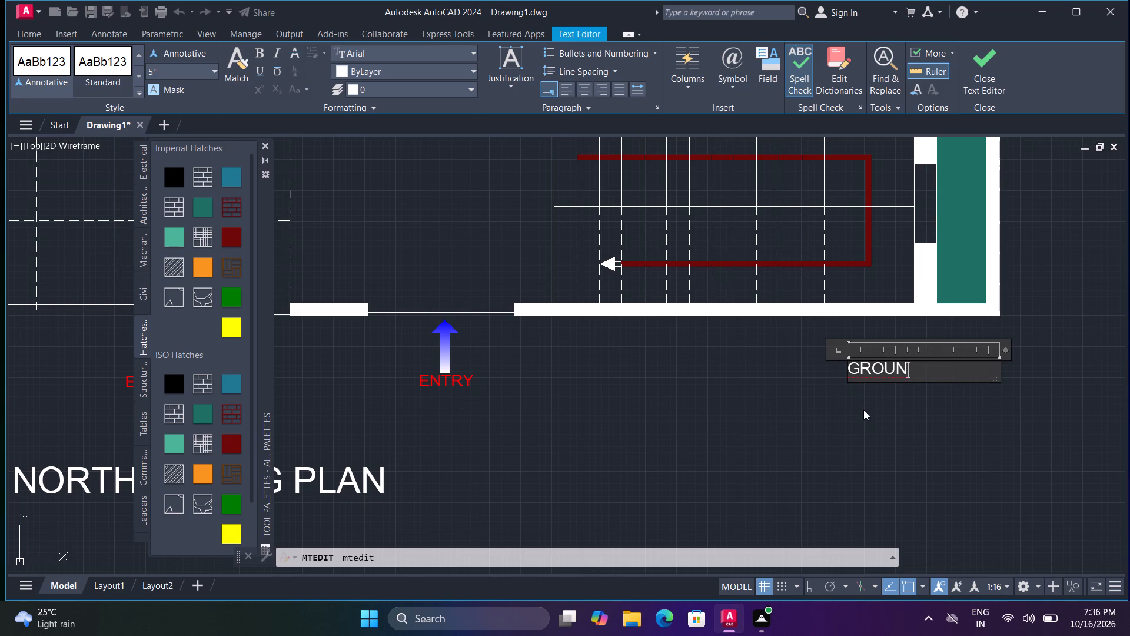
type("D FLOOR")
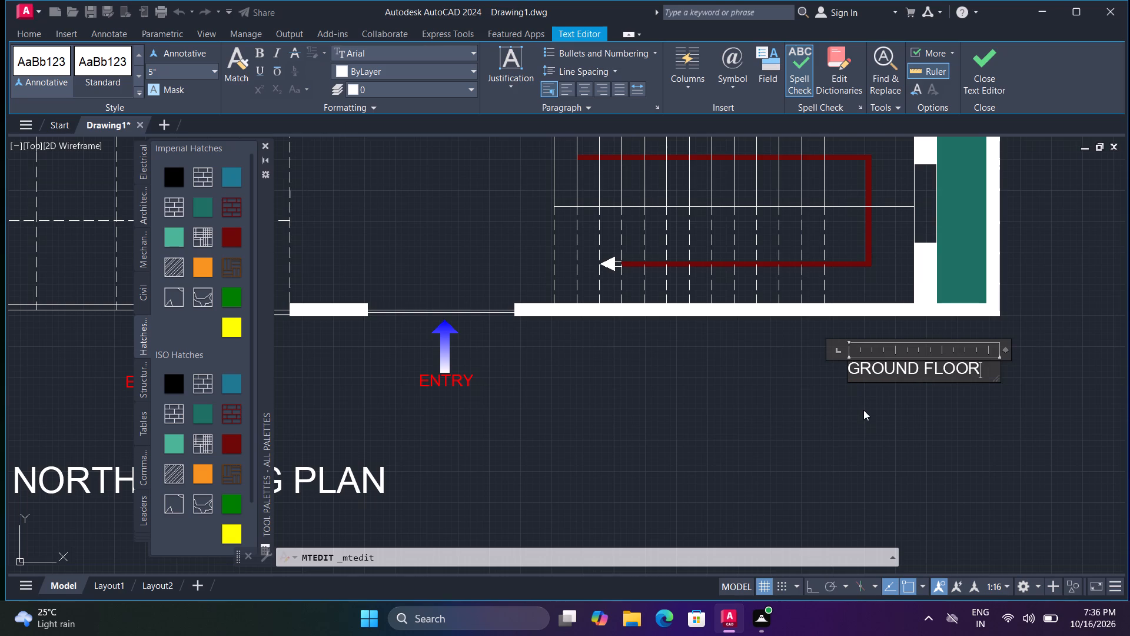
key("space")
type("LP")
key("BackSpace")
key("BackSpace")
type("PLAM")
key("BackSpace")
key("n")
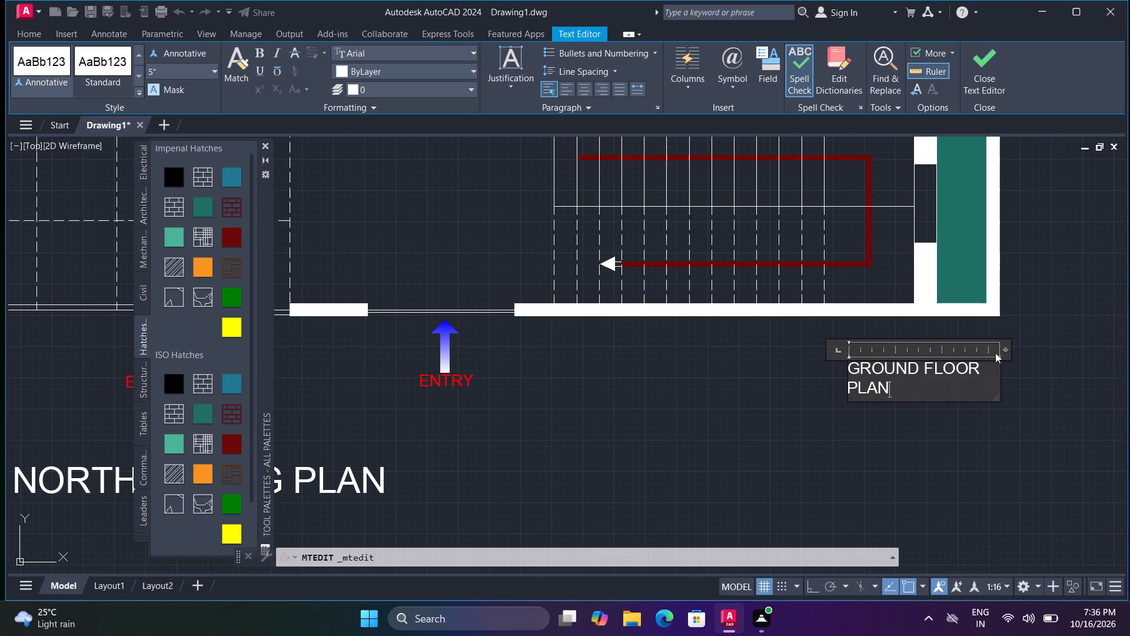
left_click_drag(1003, 352, 1045, 347)
left_click(1038, 426)
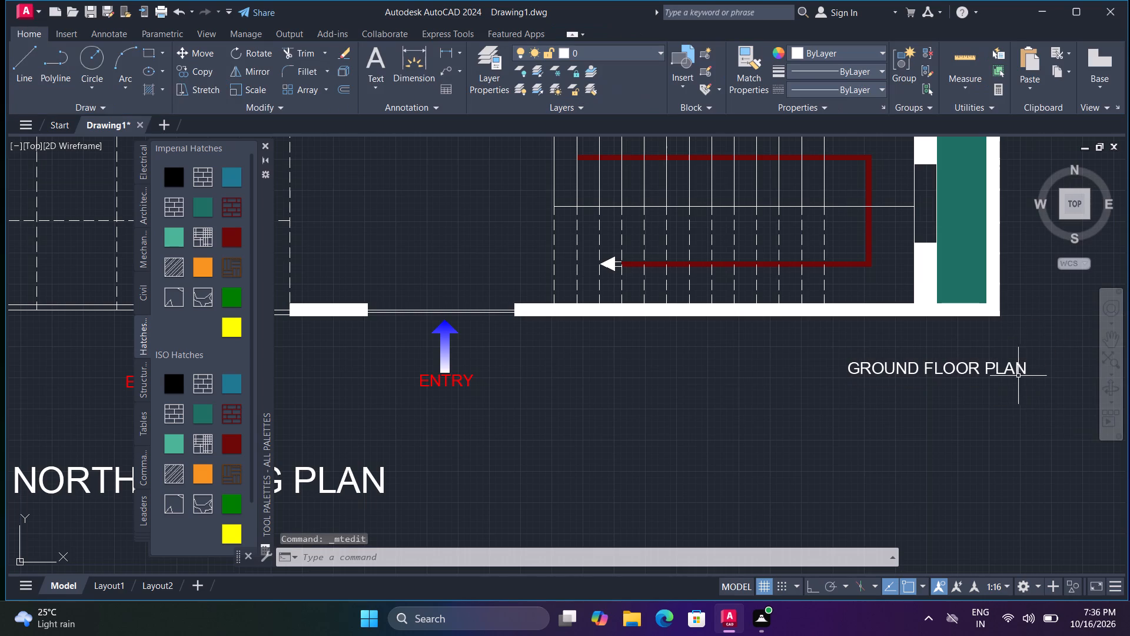
Move the GROUND FLOOR PLAN label about 3' left and slightly up, just below the staircase's outer wall.
left_click(1015, 372)
type("M")
key("space")
left_click(1015, 372)
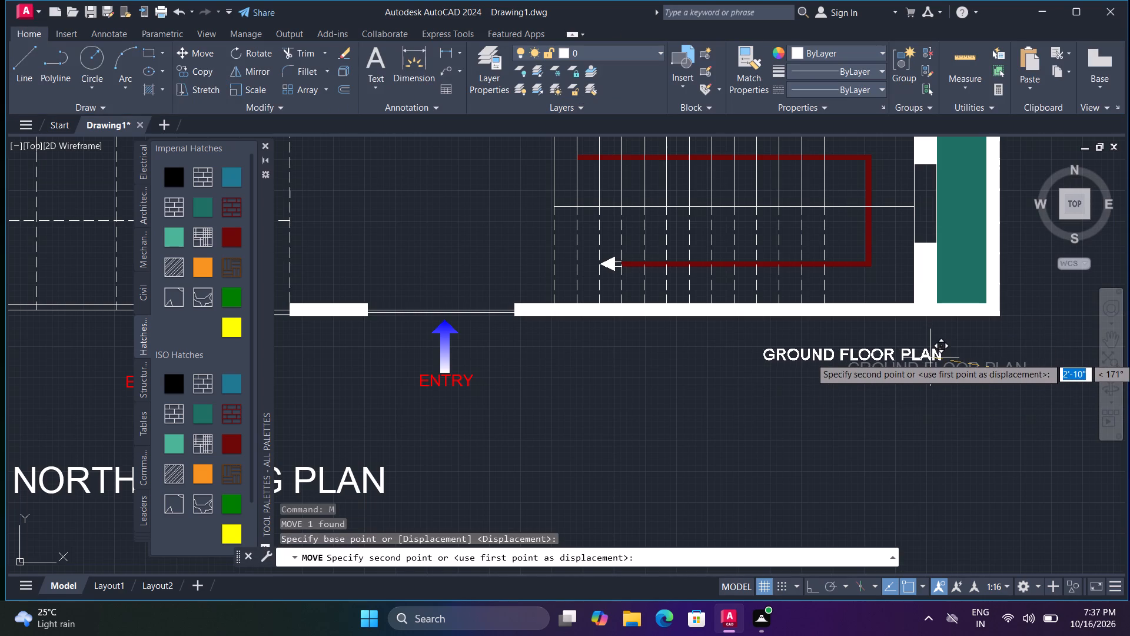
left_click(919, 344)
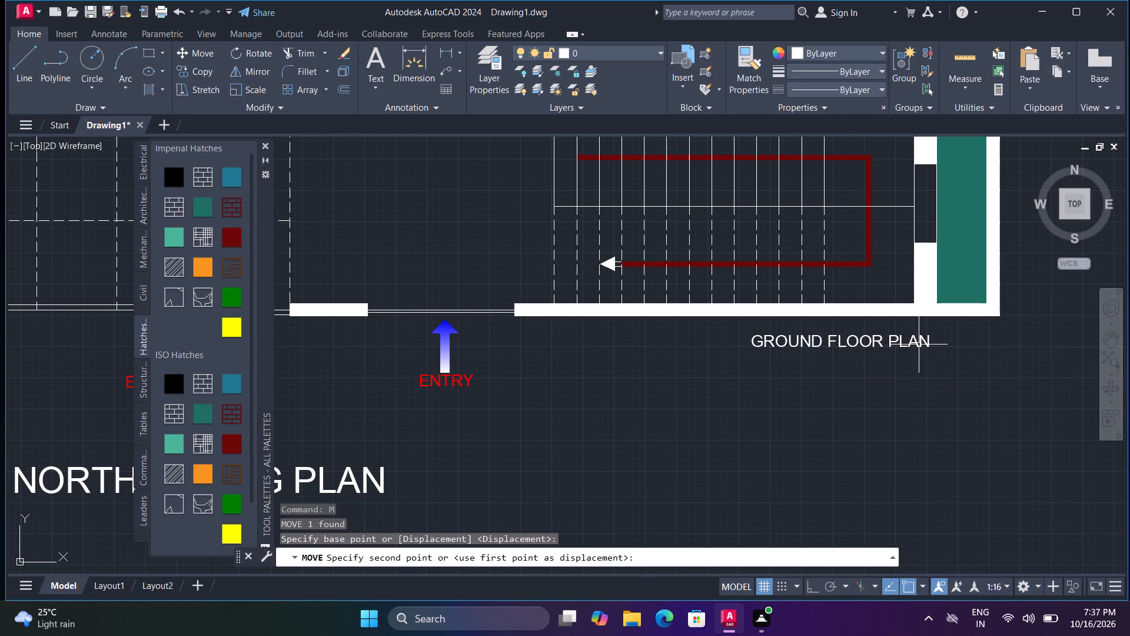
Close the tool palettes to clear the drawing area around the whole plan.
scroll(930, 369, "down", 2)
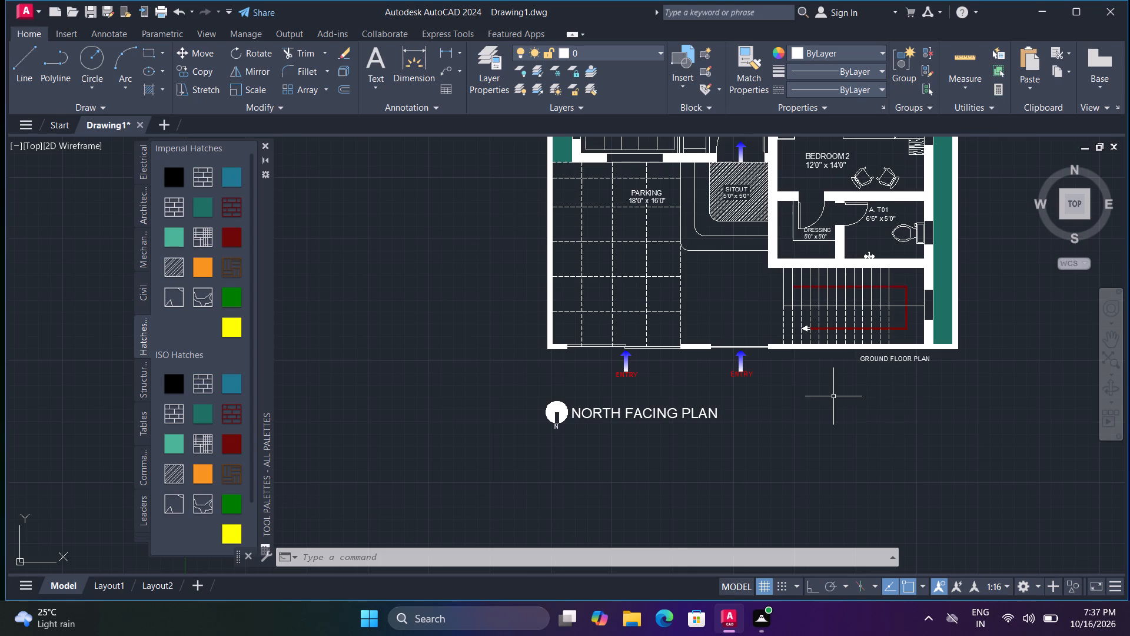
scroll(830, 395, "down", 1)
middle_click_drag(760, 320, 590, 480)
key("ctrl+3")
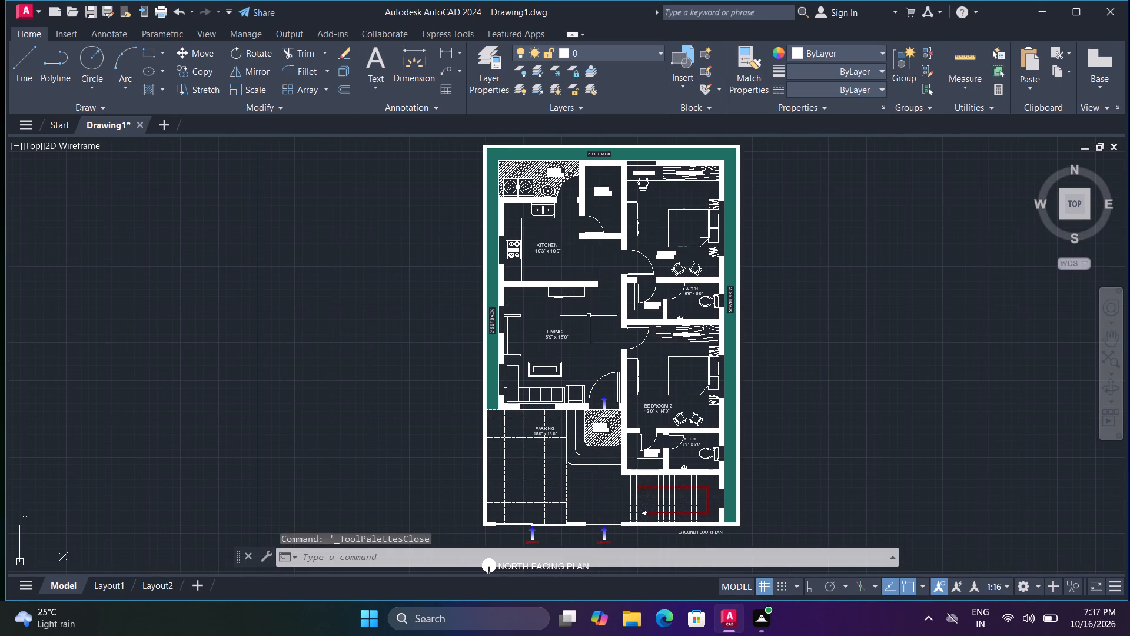
Add a linear dimension for the plan's overall vertical length, placed just outside the west boundary wall.
left_click(444, 51)
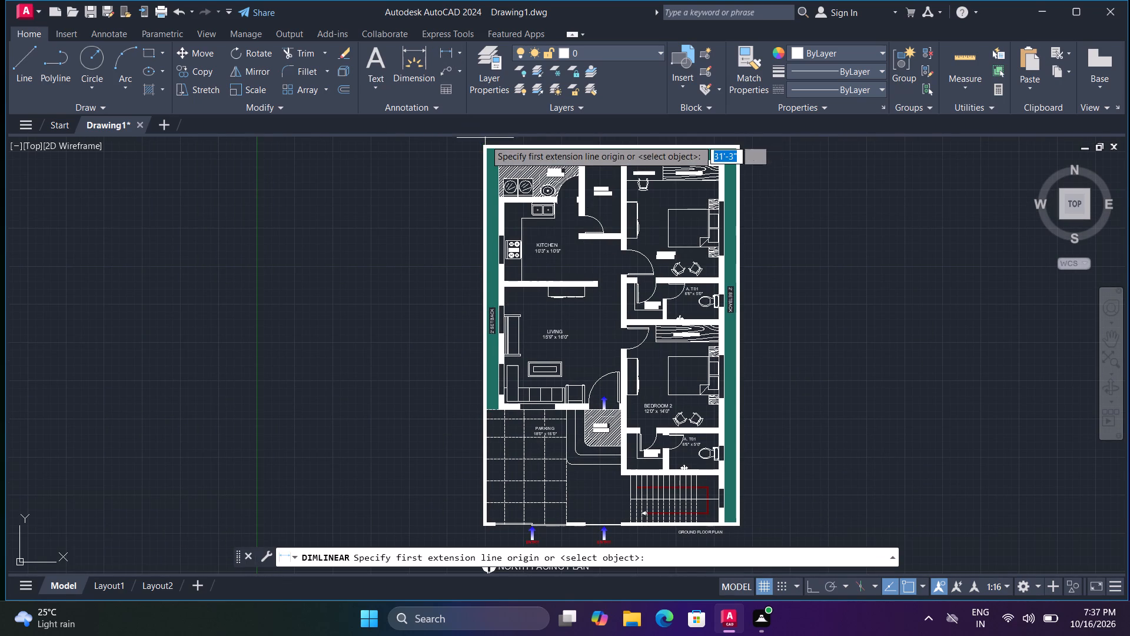
left_click(484, 145)
middle_click_drag(514, 236, 493, 164)
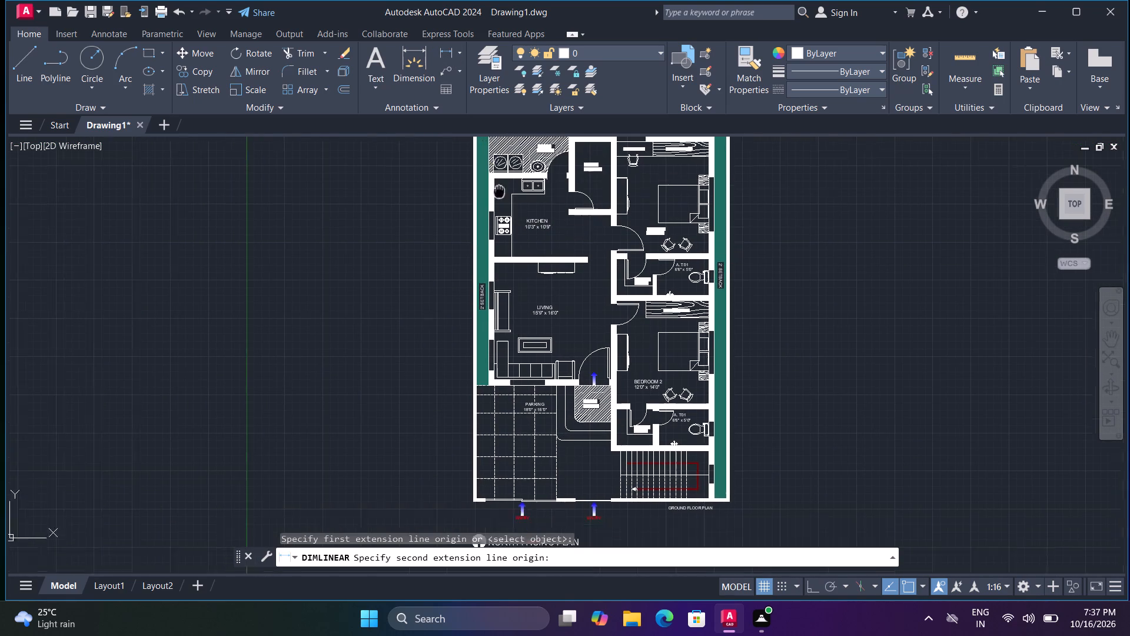
middle_click_drag(493, 164, 485, 145)
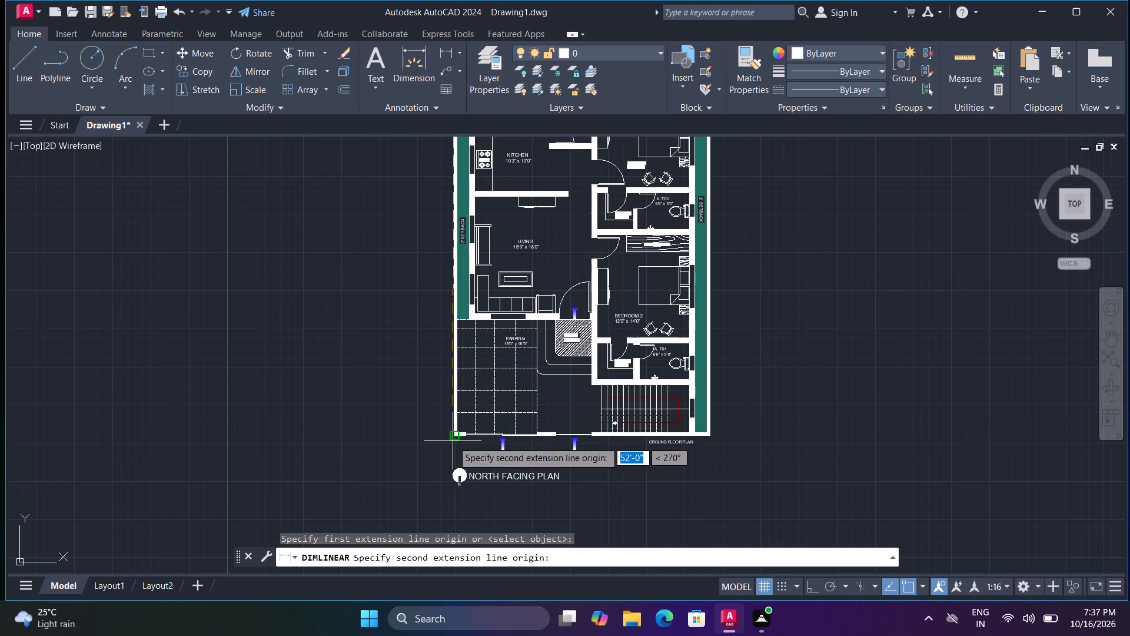
left_click(454, 439)
left_click(436, 357)
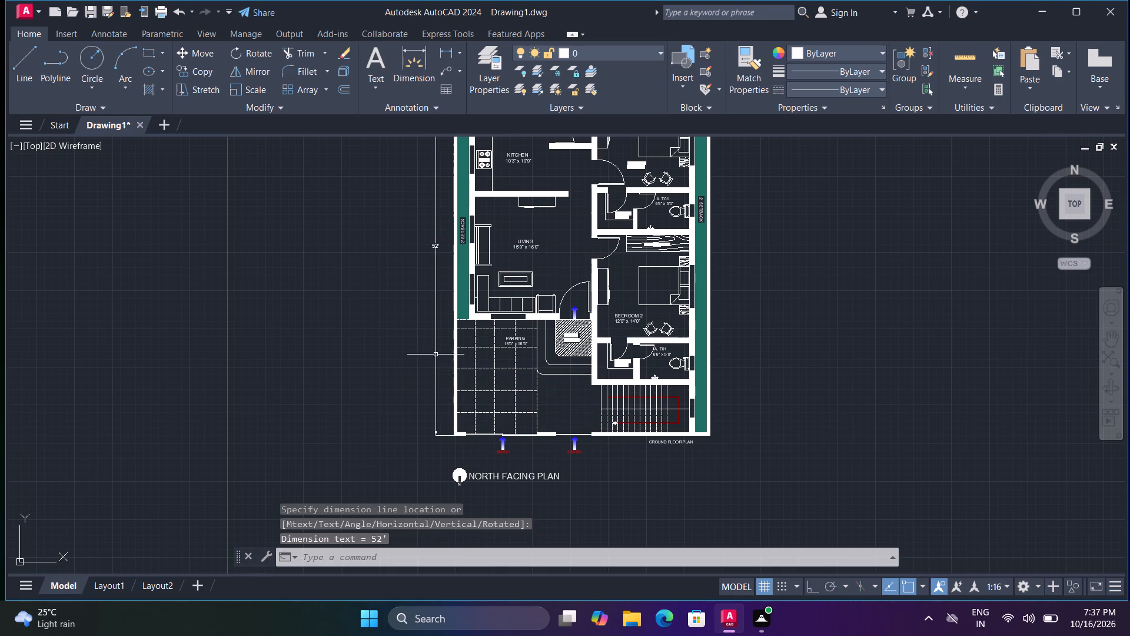
Add a linear dimension for the plan's overall width, placed just above the upper boundary wall.
scroll(496, 258, "down", 1)
middle_click_drag(520, 236, 475, 494)
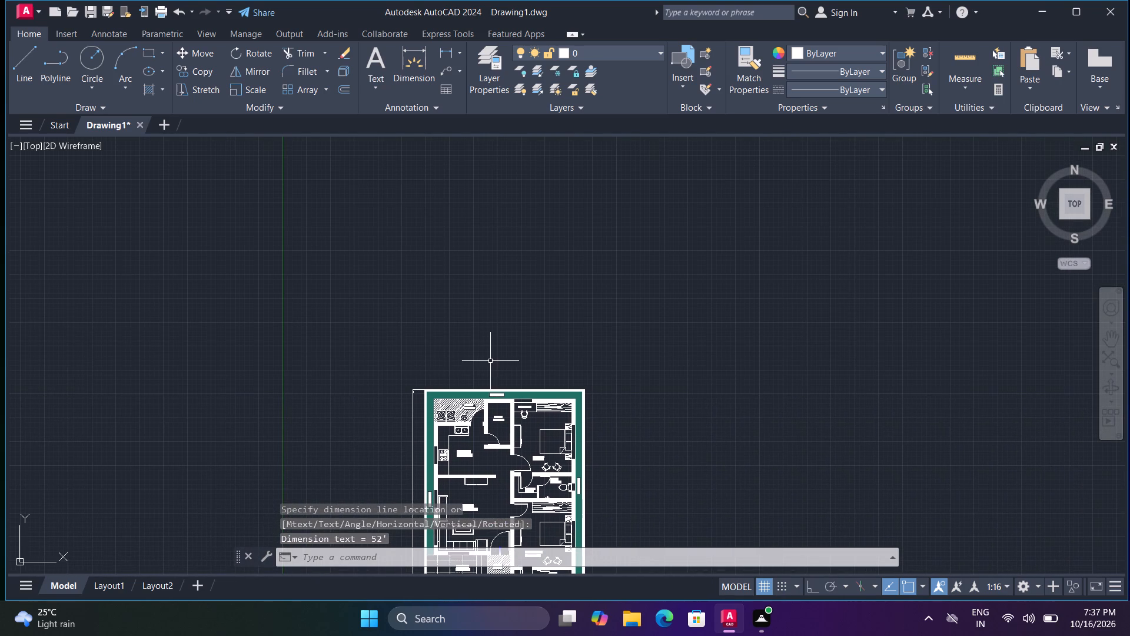
key("space")
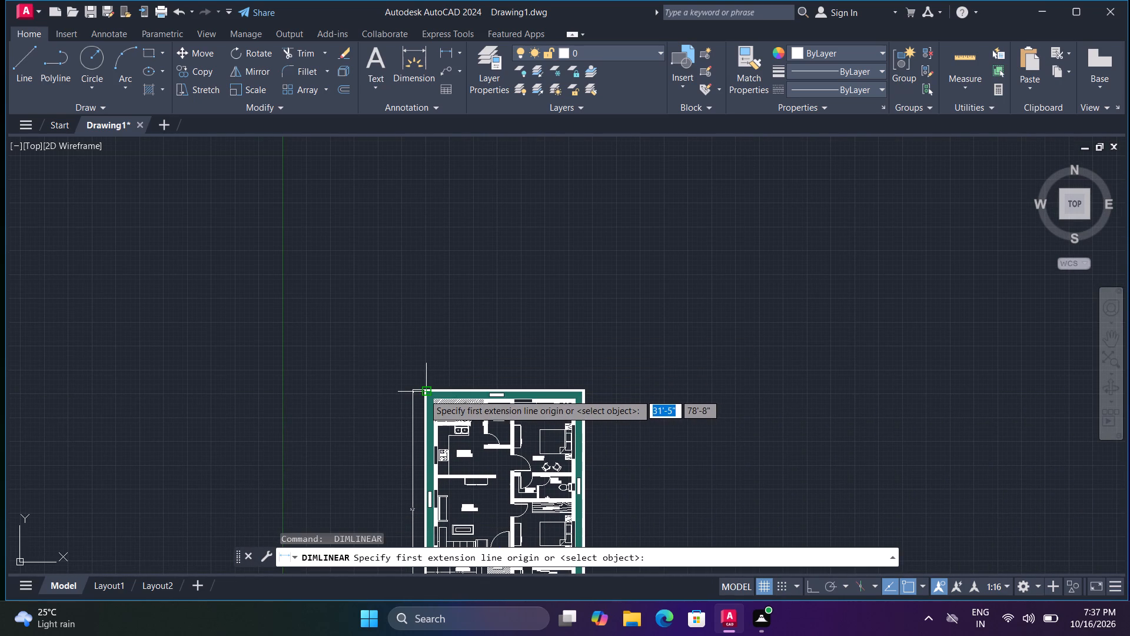
scroll(423, 392, "up", 3)
left_click(417, 386)
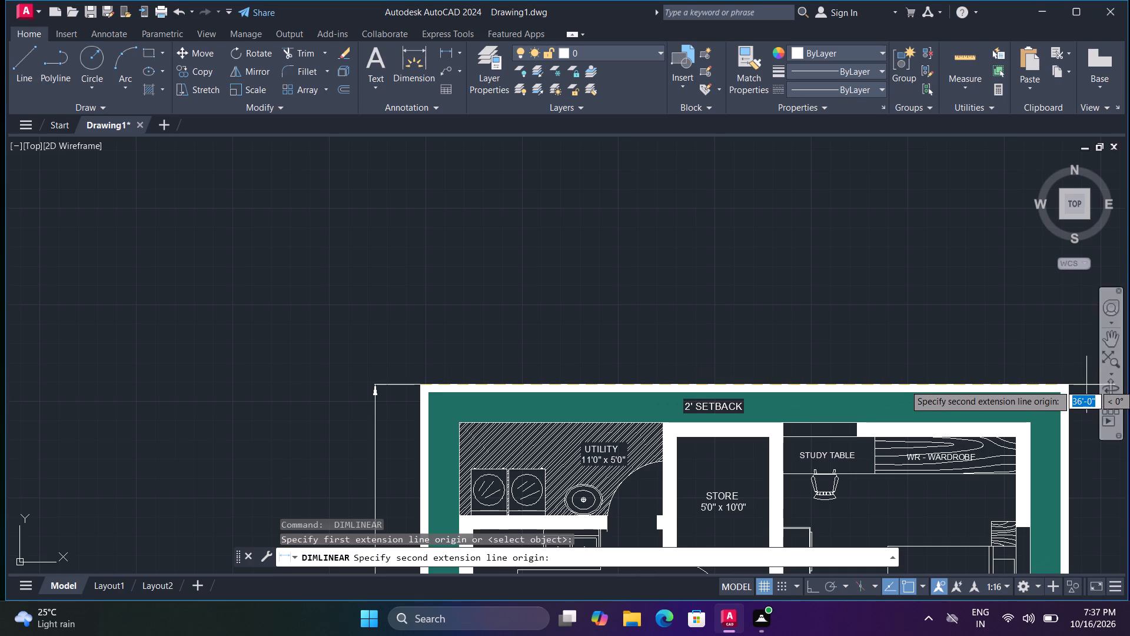
left_click(1071, 382)
left_click(1033, 365)
scroll(1032, 364, "down", 2)
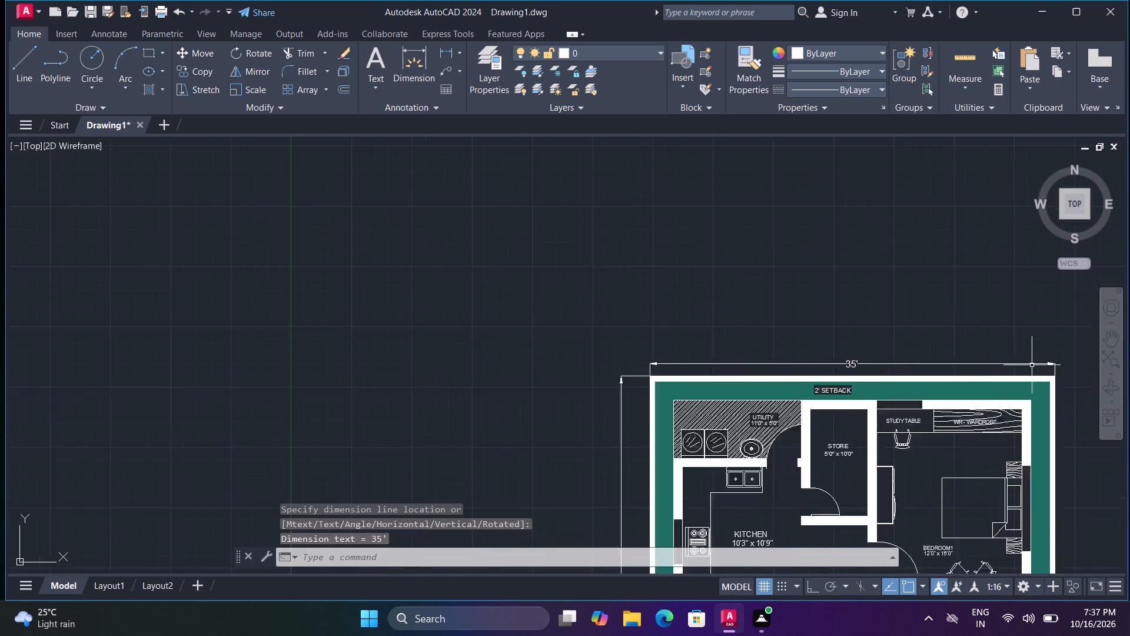
middle_click_drag(1036, 420, 730, 367)
middle_click_drag(676, 352, 668, 340)
key("Escape")
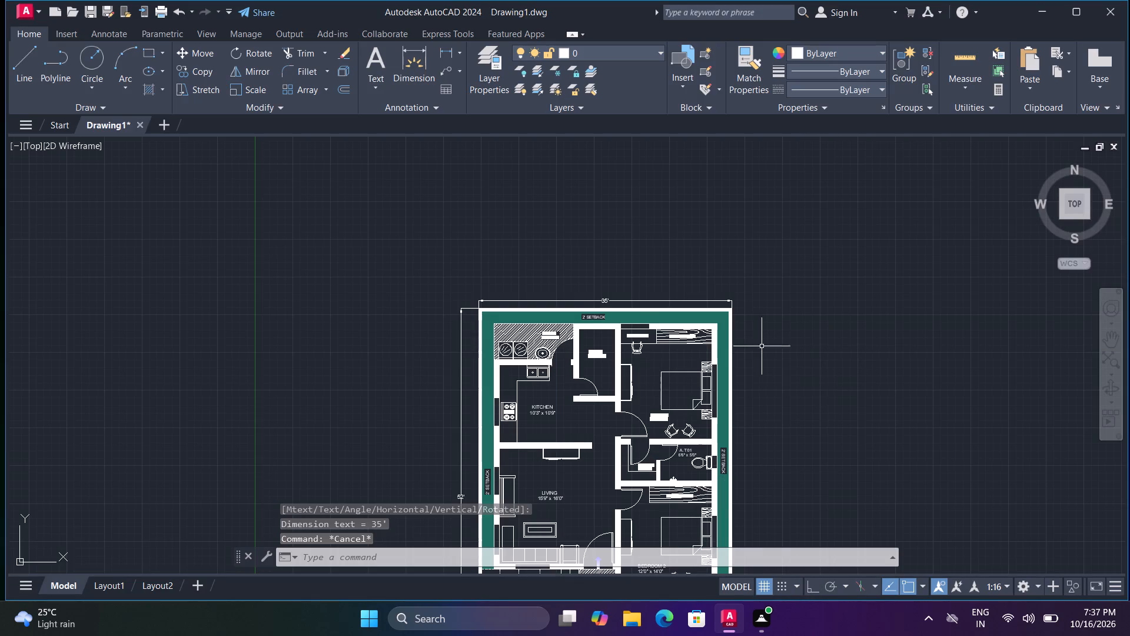
Reopen the tool palettes and fill the seat of the living room's west-wall sofa with the Imperial solid orange hatch.
middle_click_drag(593, 263, 554, 206)
middle_click(551, 201)
middle_click_drag(632, 376, 589, 322)
middle_click_drag(612, 393, 611, 390)
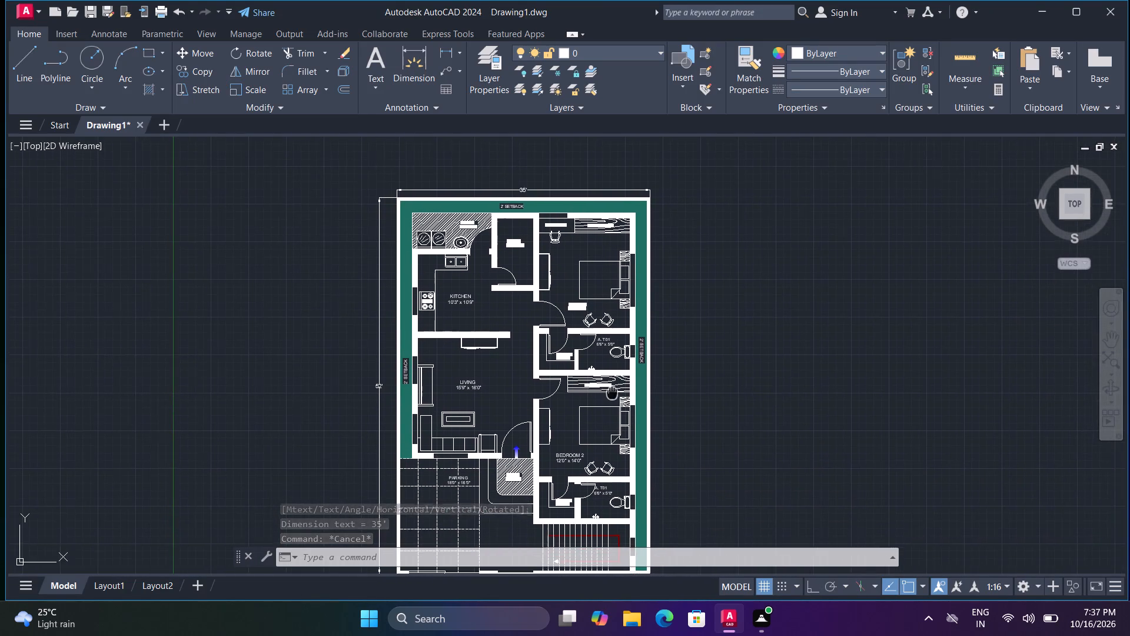
middle_click_drag(611, 390, 598, 346)
scroll(561, 407, "up", 1)
middle_click_drag(562, 408, 547, 338)
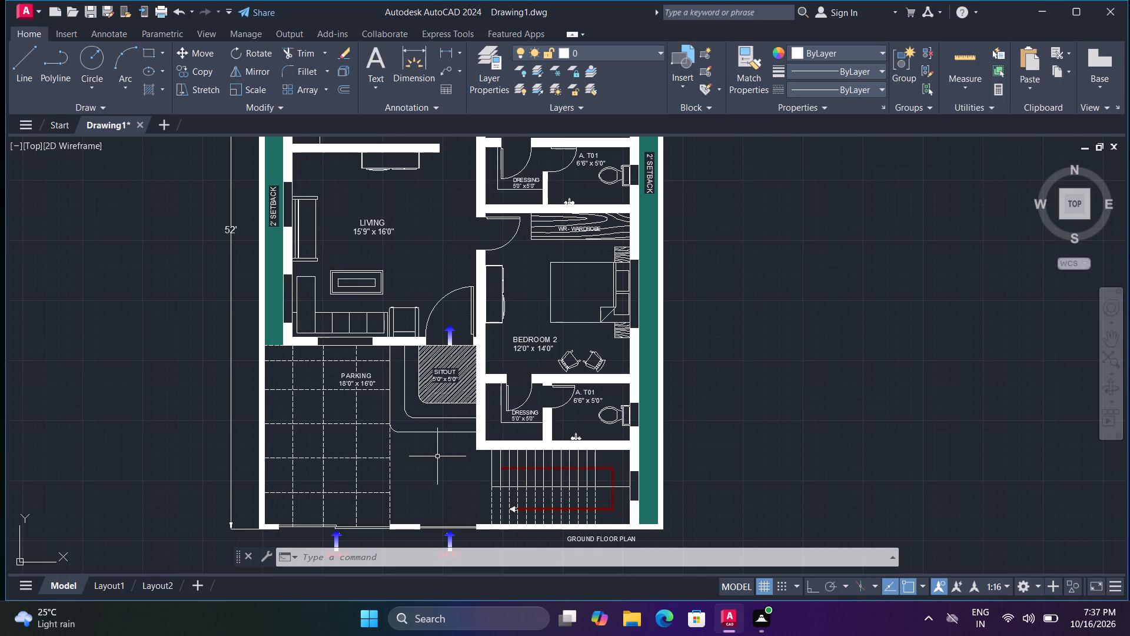
key("ctrl+2")
key("ctrl+2")
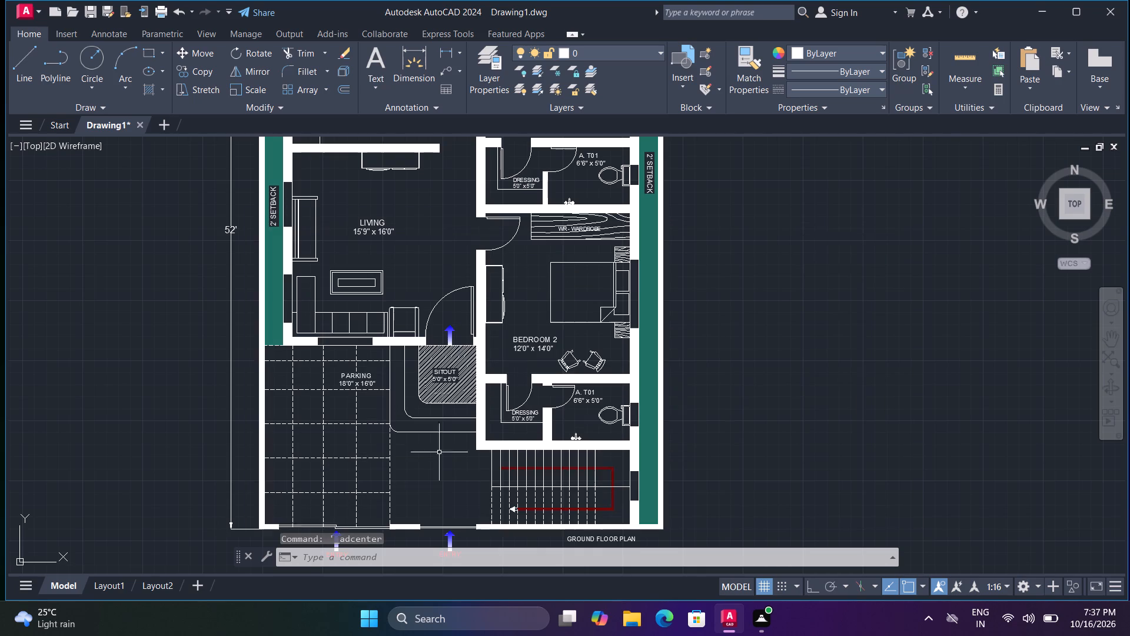
key("ctrl+3")
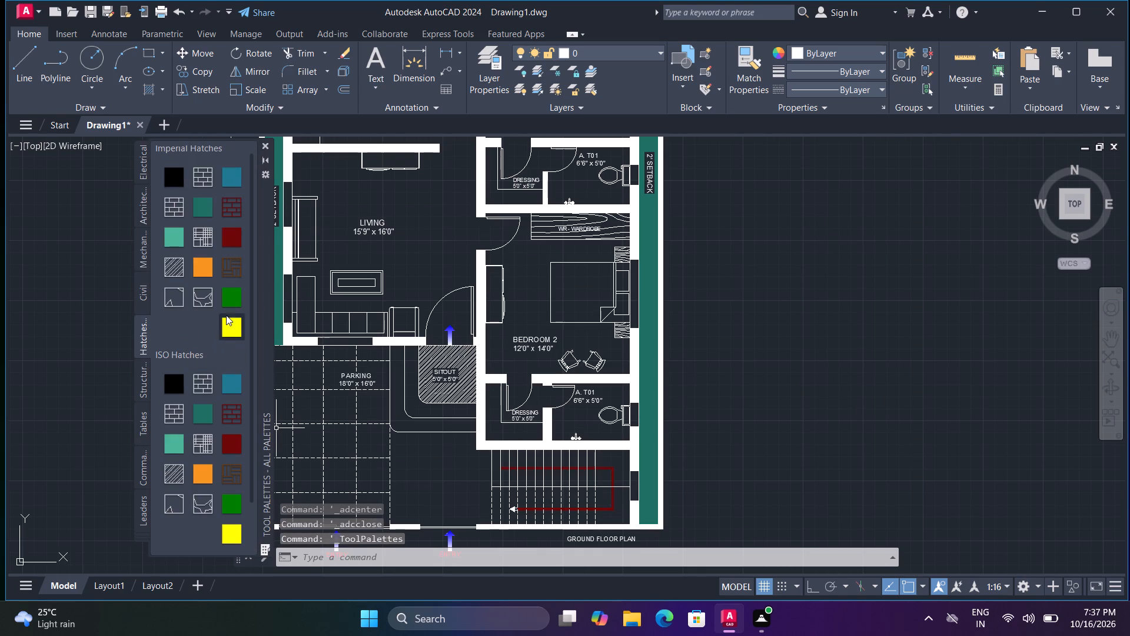
left_click(208, 263)
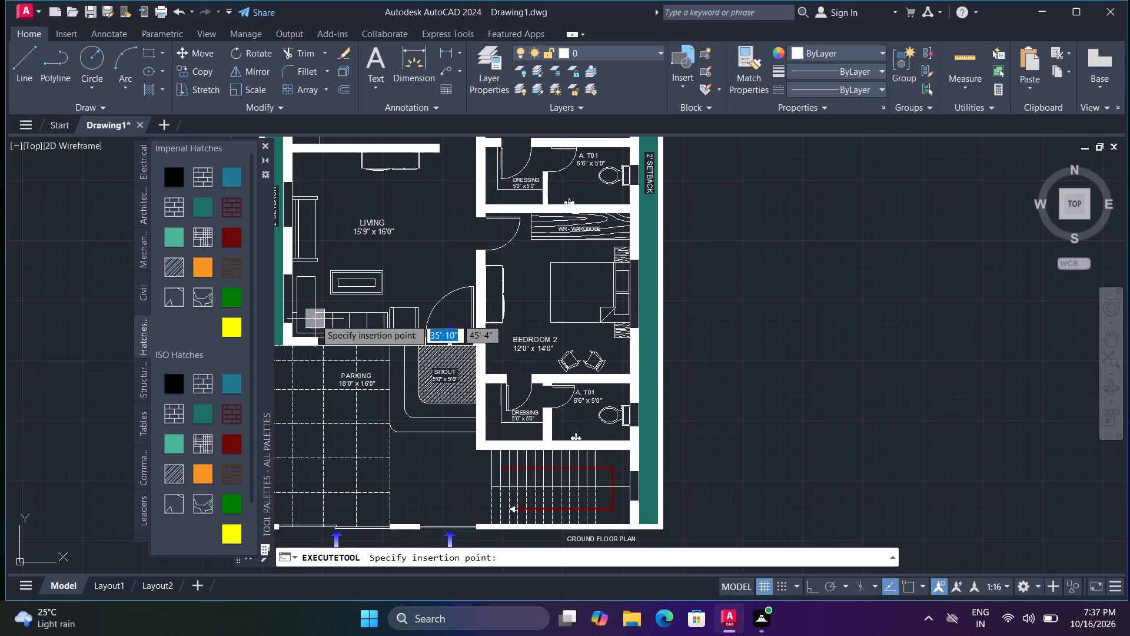
scroll(308, 313, "up", 1)
left_click(305, 210)
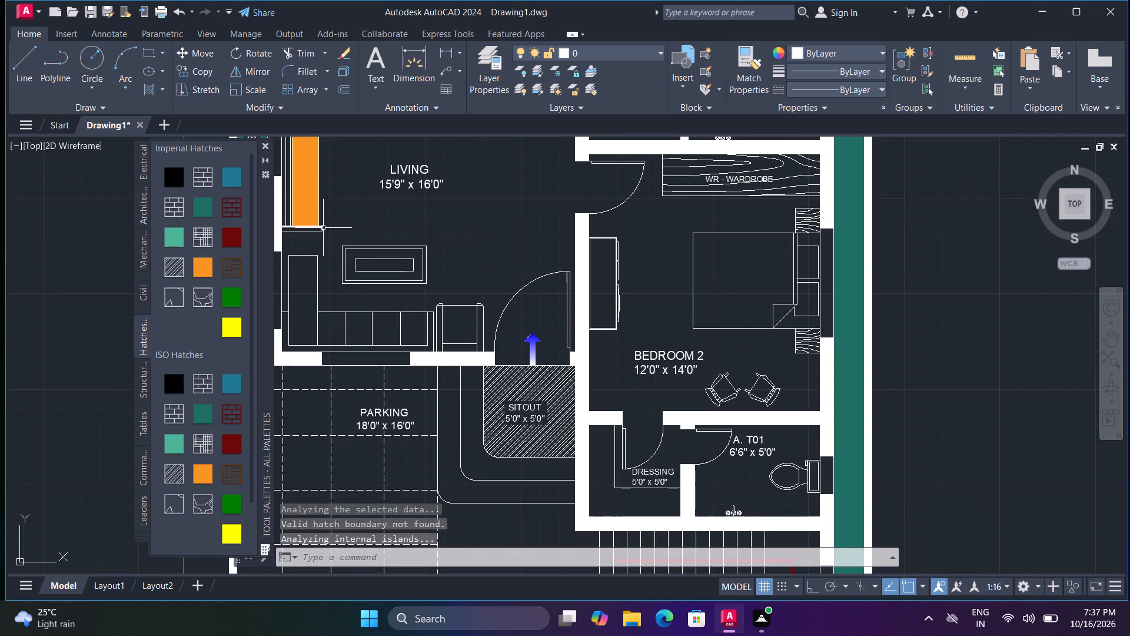
Fill the backrest and both armrests of the west-wall sofa with the Imperial solid black hatch.
middle_click_drag(331, 238, 378, 297)
scroll(367, 276, "up", 1)
middle_click_drag(358, 264, 422, 338)
scroll(426, 350, "up", 1)
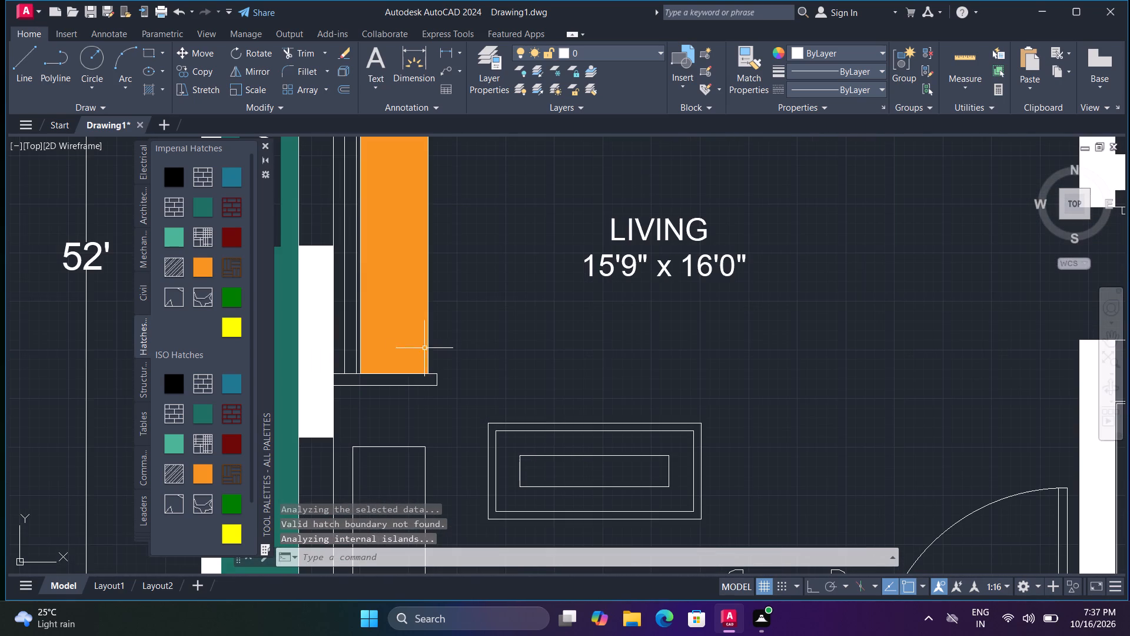
left_click(180, 185)
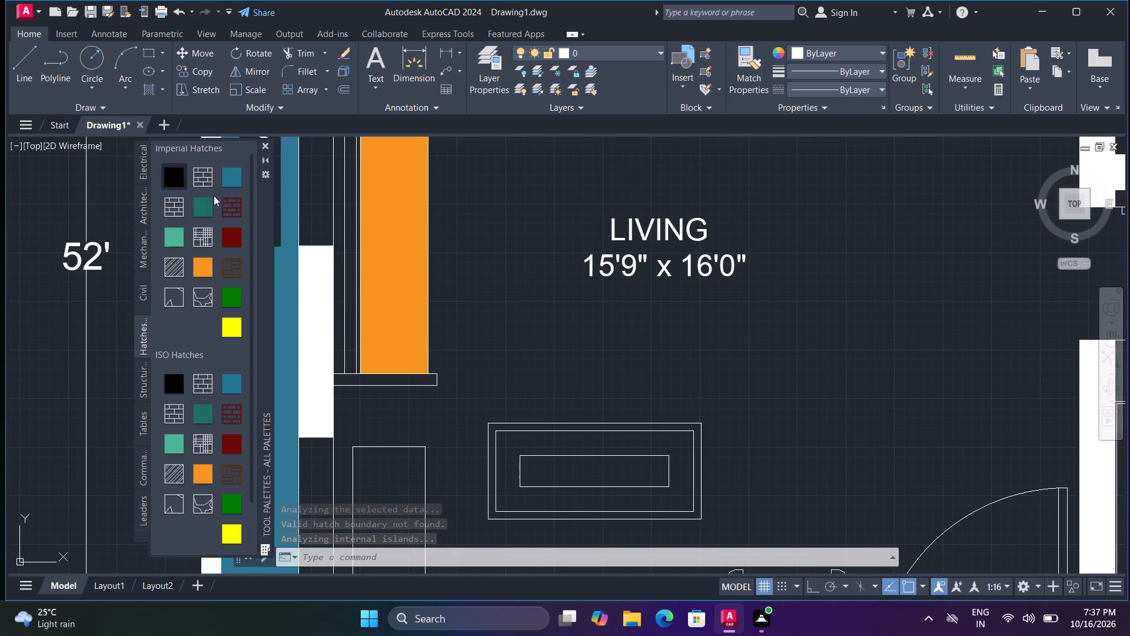
left_click(351, 281)
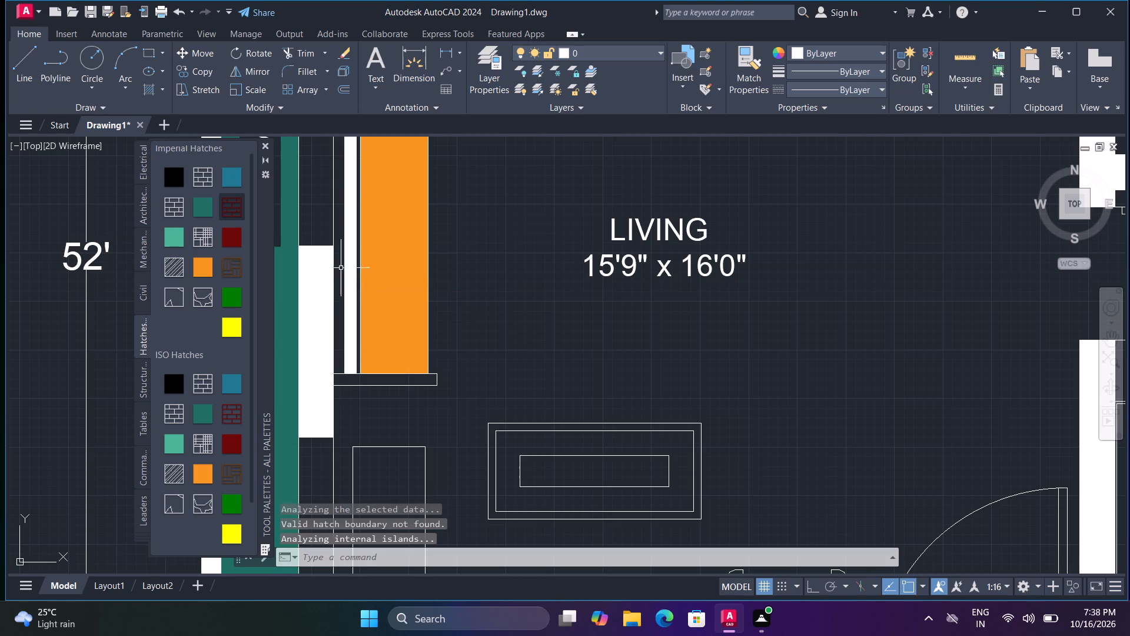
middle_click_drag(367, 259, 414, 387)
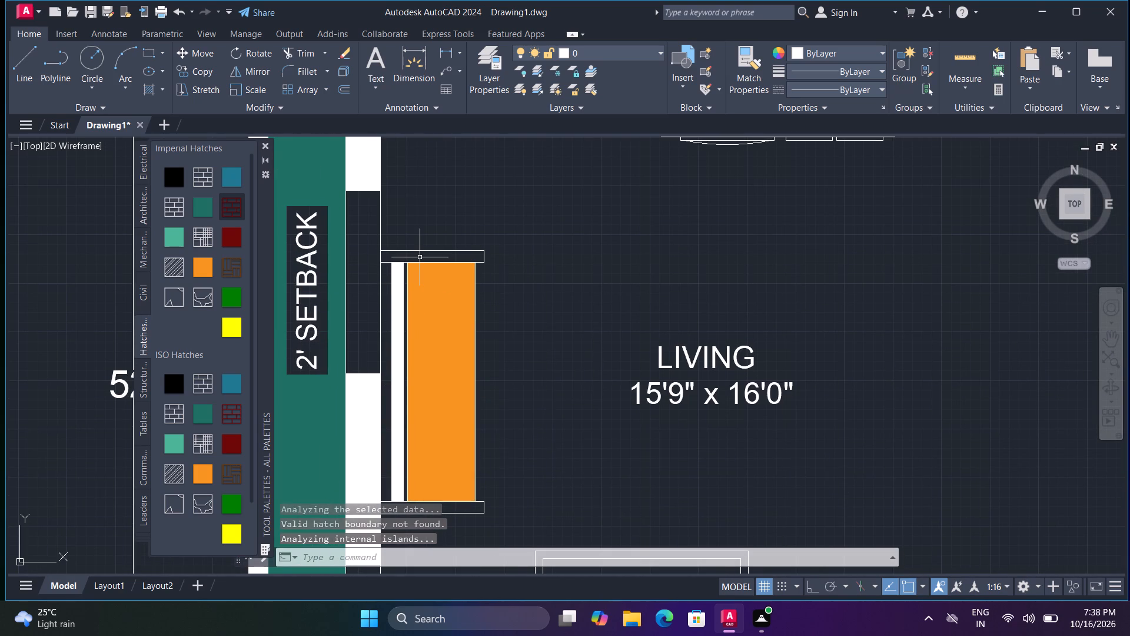
key("space")
left_click(420, 257)
middle_click_drag(453, 405, 422, 274)
key("space")
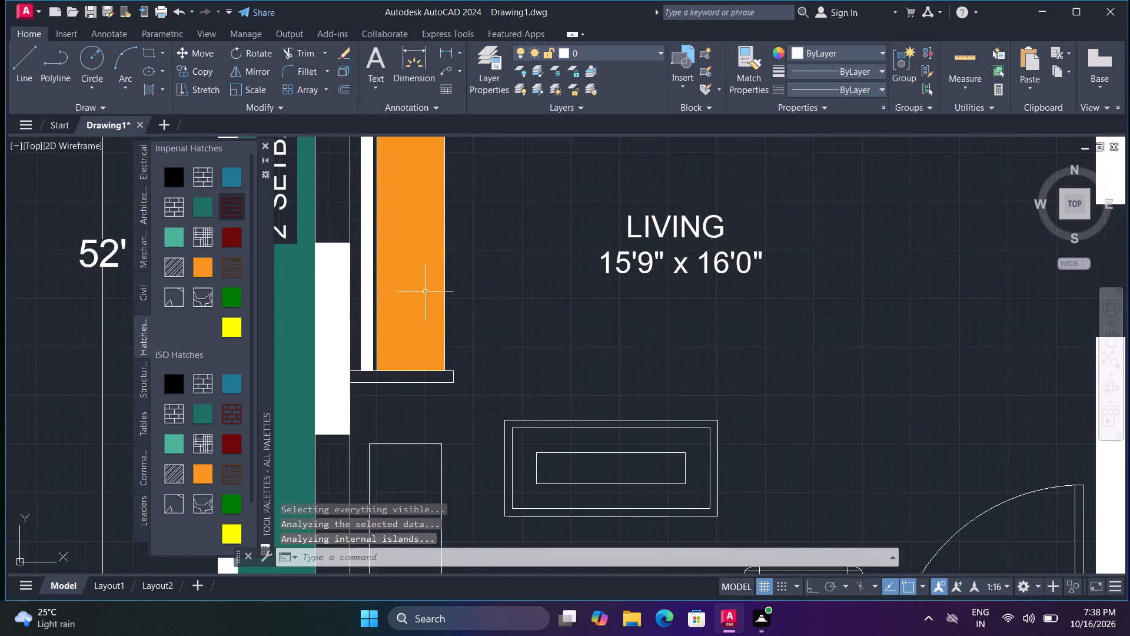
left_click(406, 380)
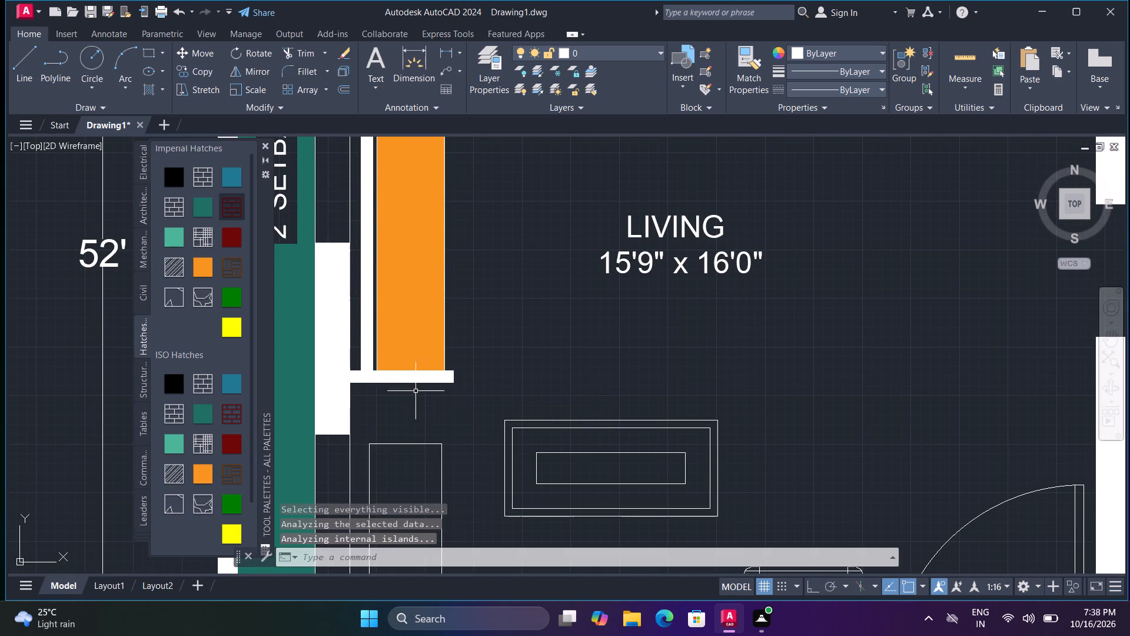
Fill the coffee table's outer border and centre rectangle with solid black hatch, and the band between them with ISO solid orange.
middle_click_drag(443, 410, 354, 361)
key("space")
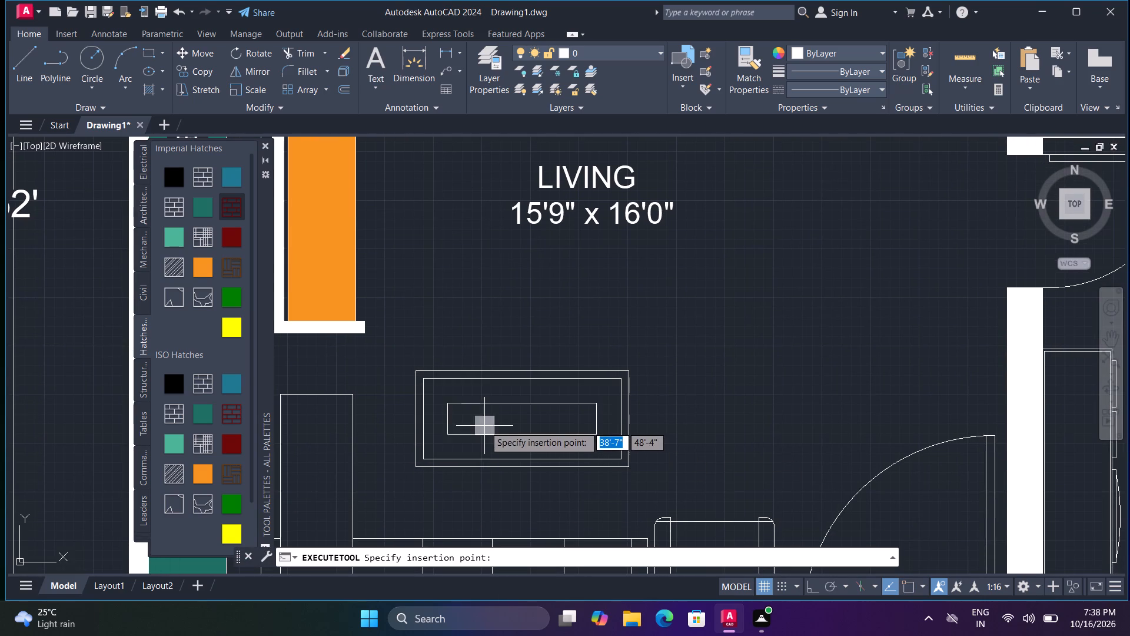
left_click(426, 377)
key("space")
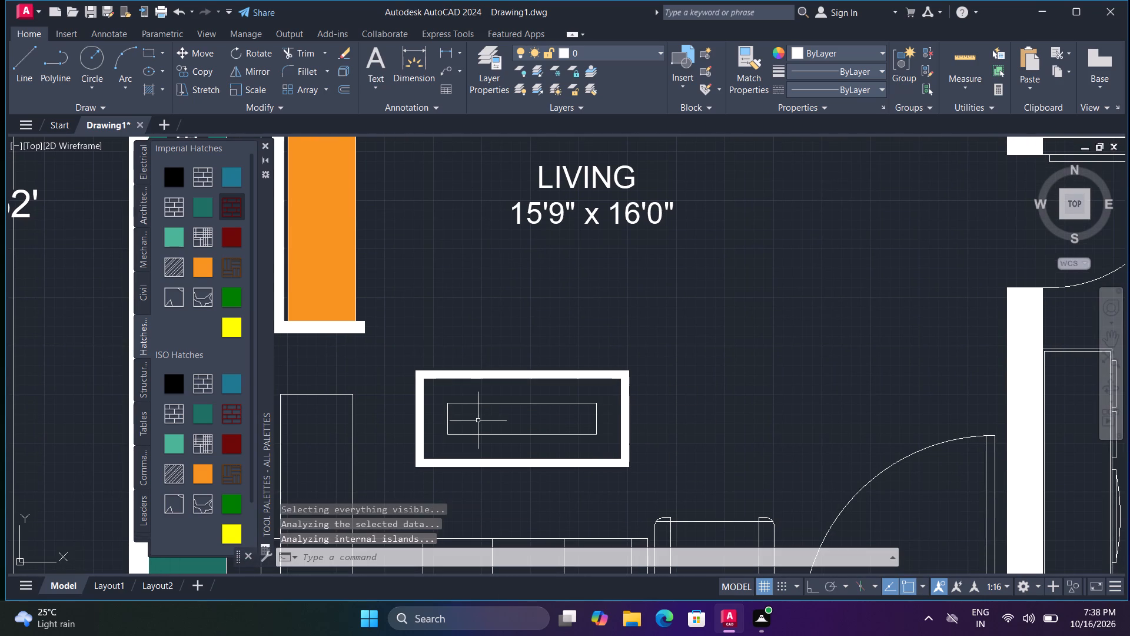
left_click(478, 419)
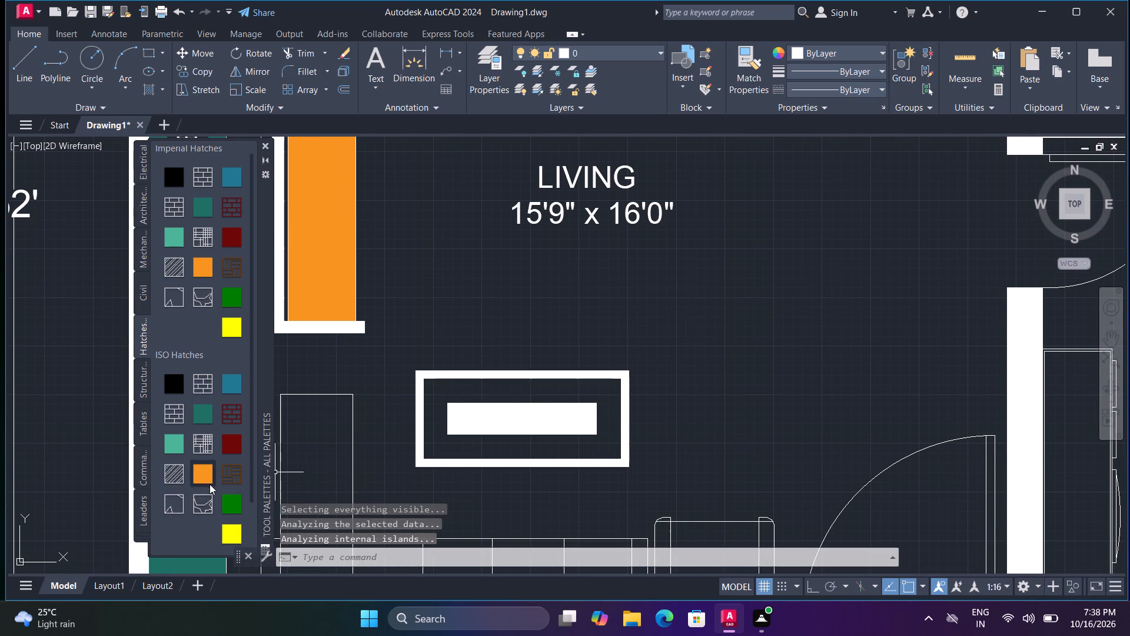
left_click(205, 478)
left_click(428, 444)
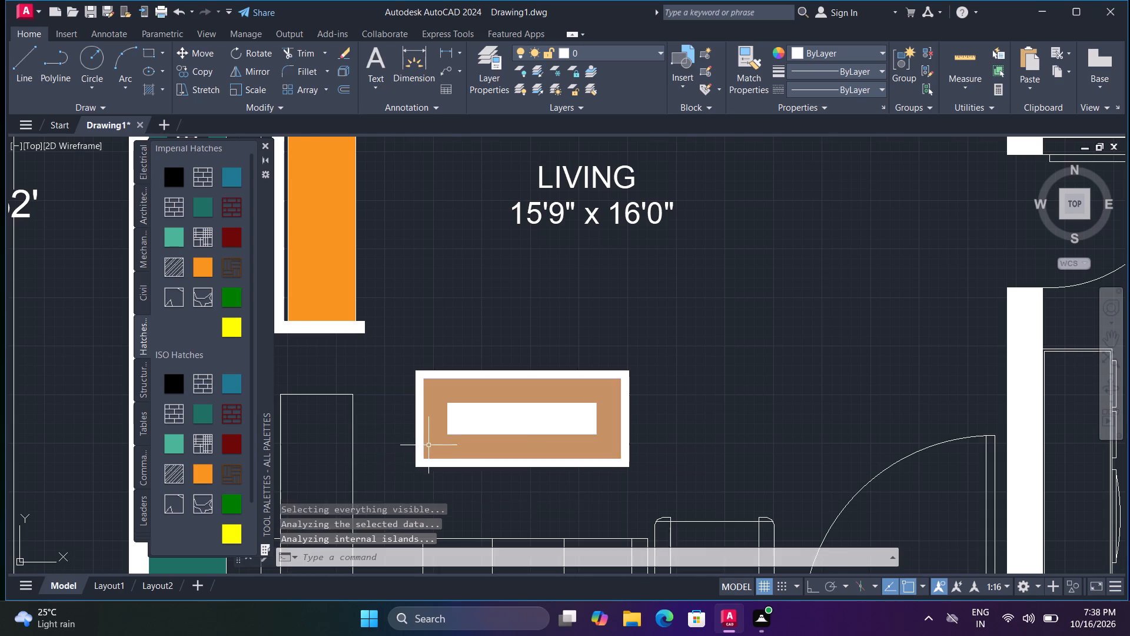
Fill the L-shaped sofa's long vertical seat and two alternate lower cushions with the ISO solid orange hatch.
scroll(428, 448, "down", 2)
middle_click_drag(473, 478, 460, 388)
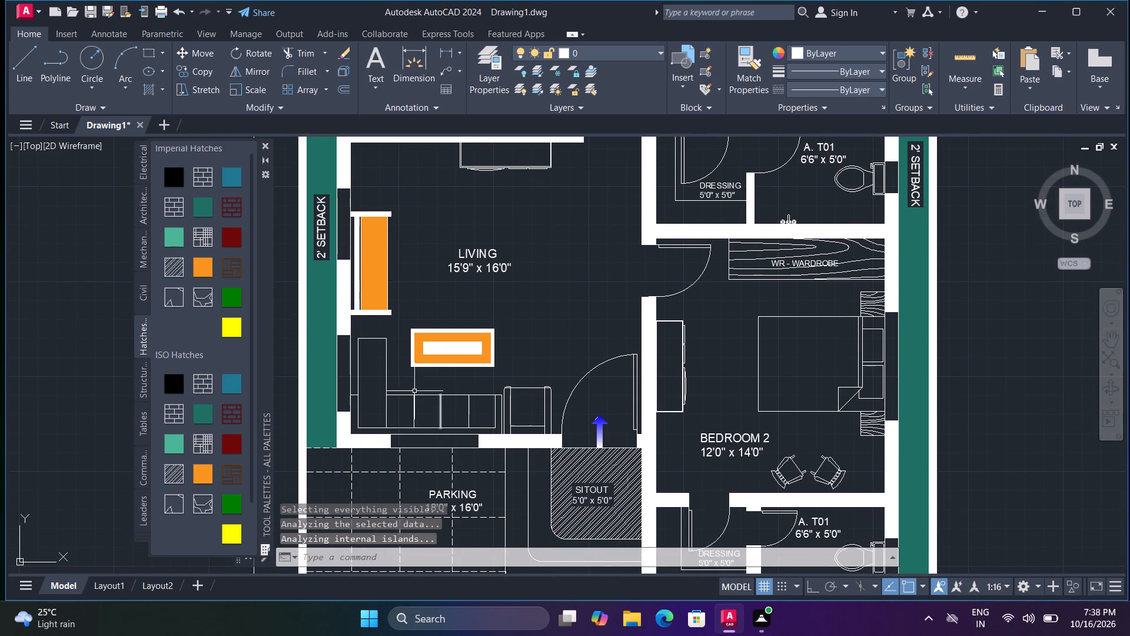
middle_click_drag(407, 387, 416, 327)
scroll(386, 324, "up", 1)
key("space")
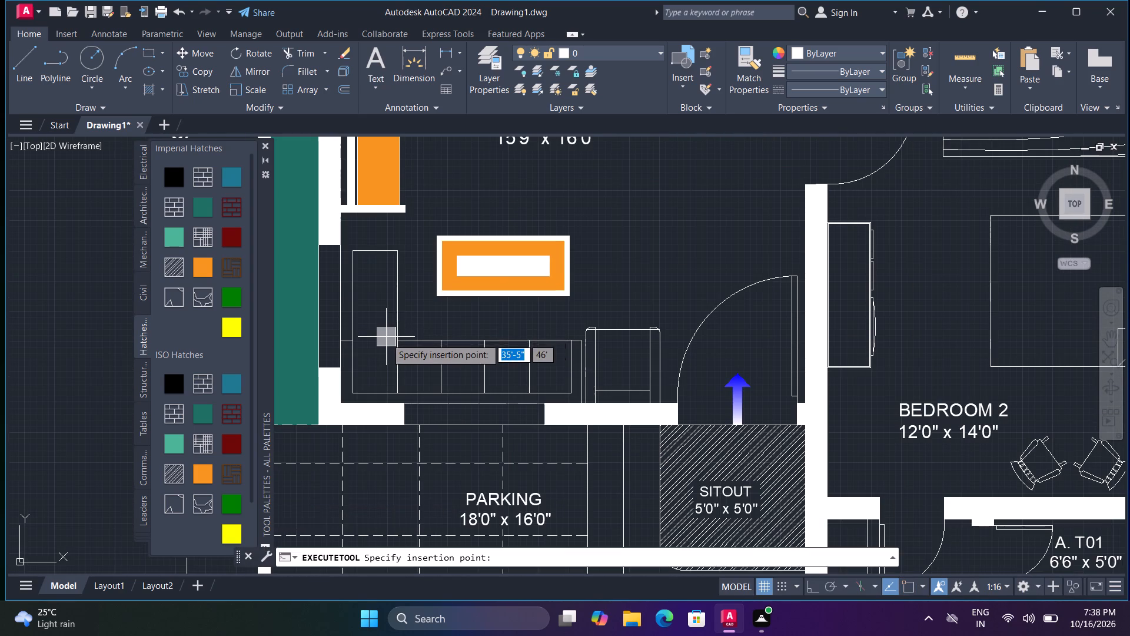
scroll(386, 338, "up", 2)
scroll(383, 341, "down", 1)
left_click(368, 346)
key("space")
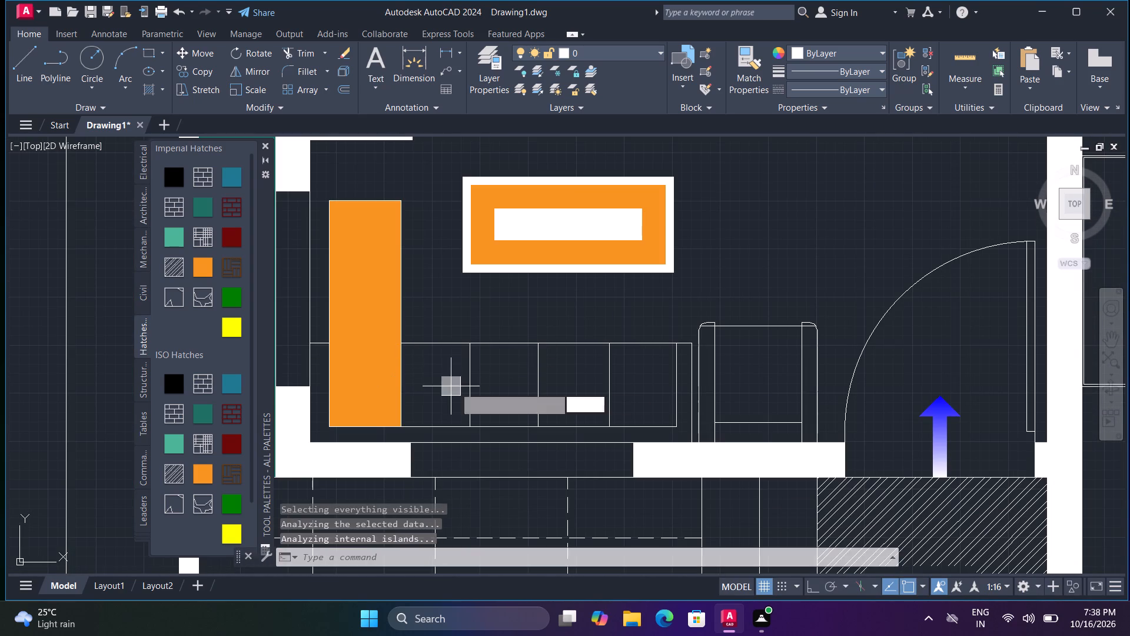
left_click(494, 392)
key("space")
left_click(625, 386)
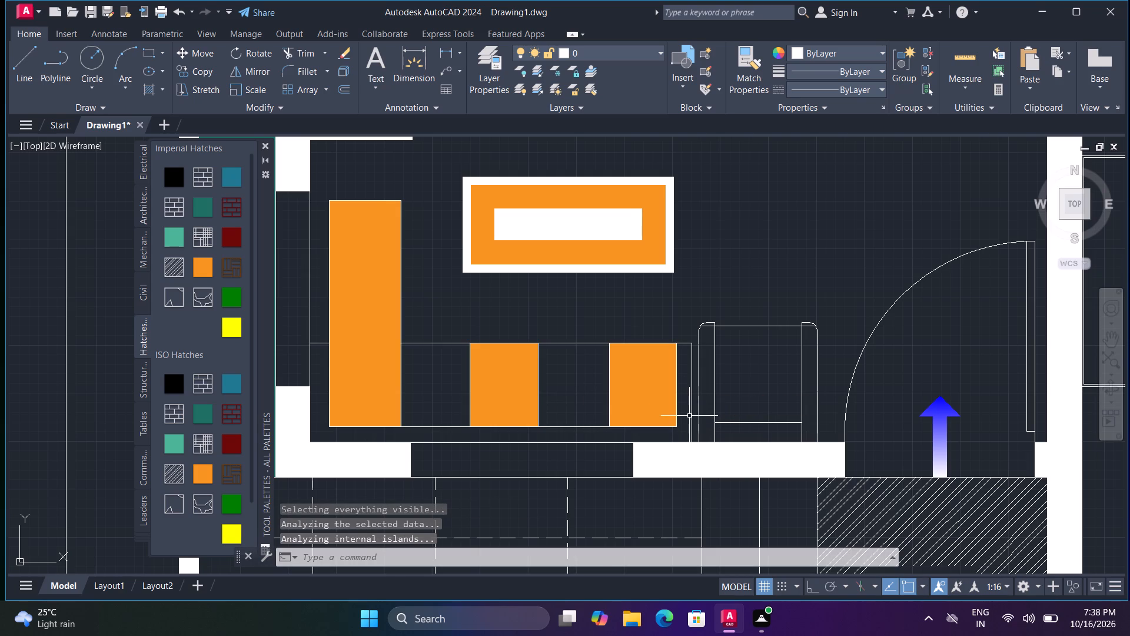
Fill the L-shaped sofa's outer frame and its two remaining cushions with the ISO solid black hatch.
left_click(166, 390)
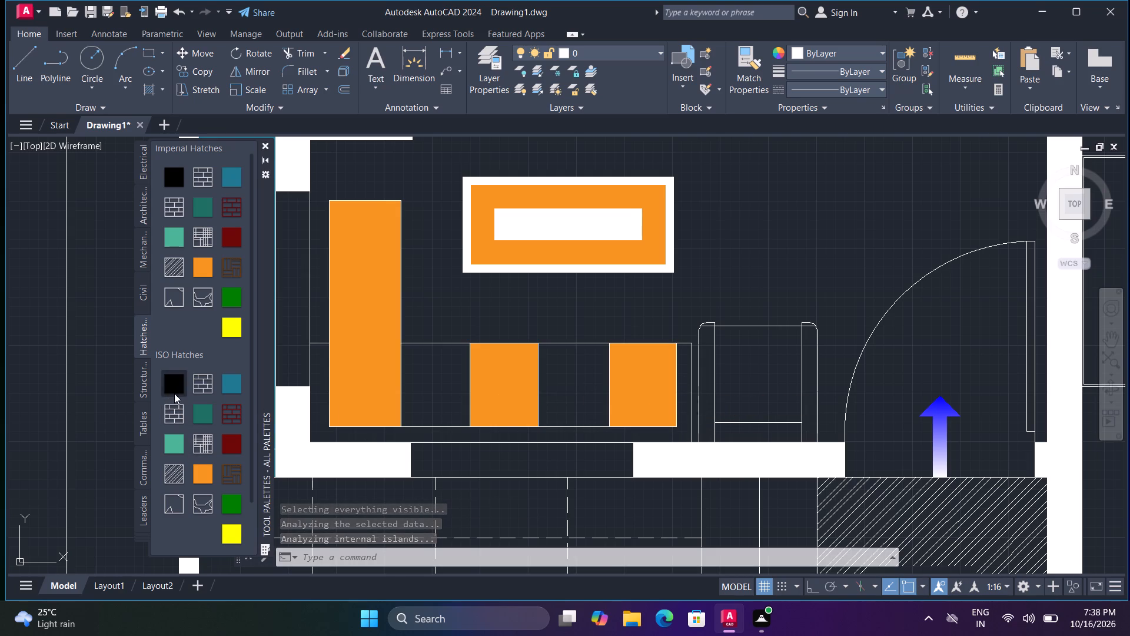
left_click(321, 396)
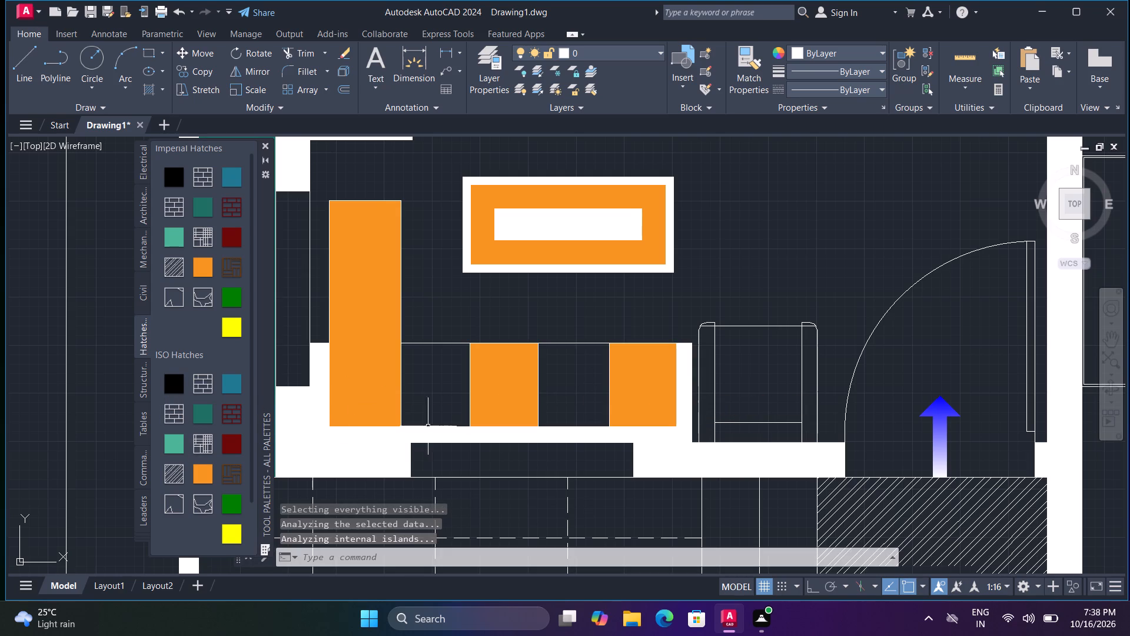
key("space")
left_click(441, 407)
key("space")
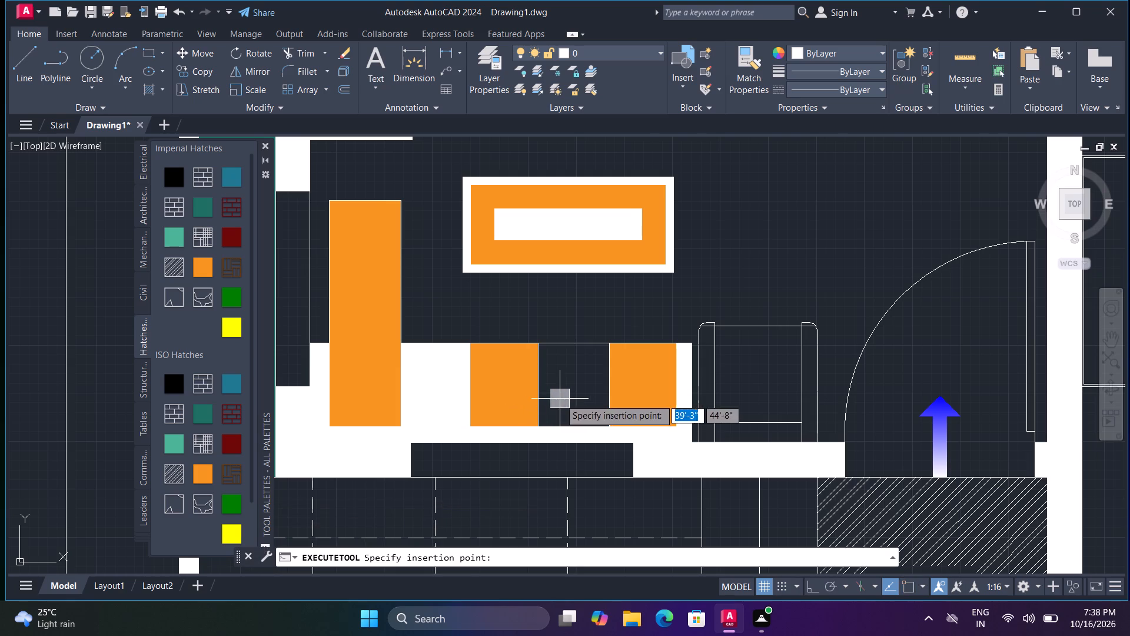
left_click(560, 399)
scroll(579, 405, "down", 1)
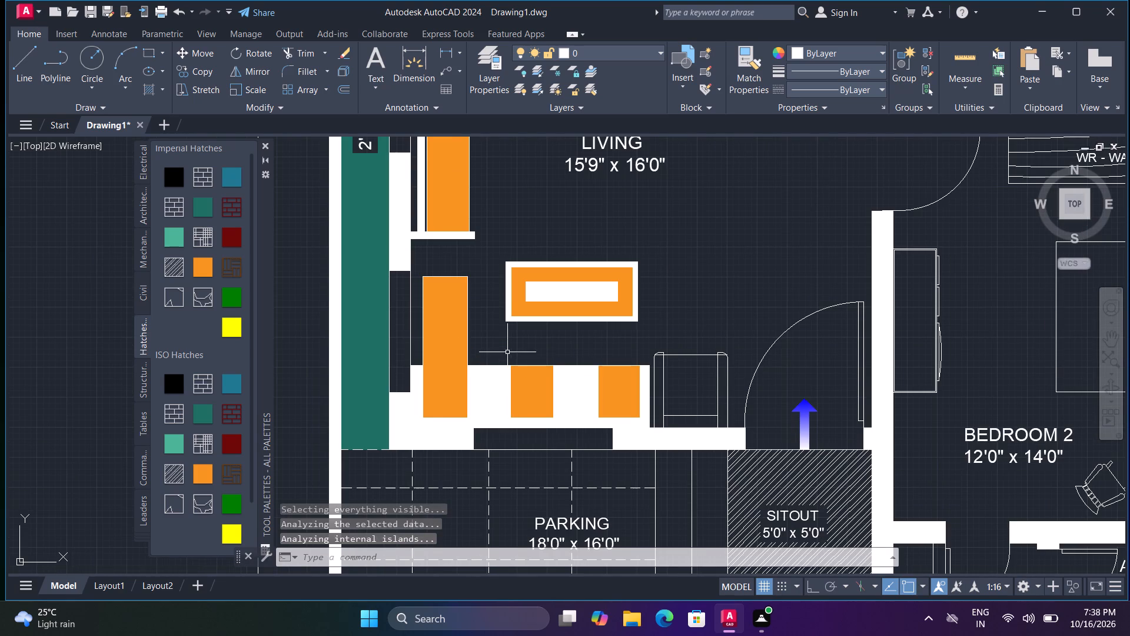
key("Escape")
Undo all the orange and black hatch fills on the L-shaped sofa.
scroll(507, 352, "down", 1)
scroll(552, 406, "up", 2)
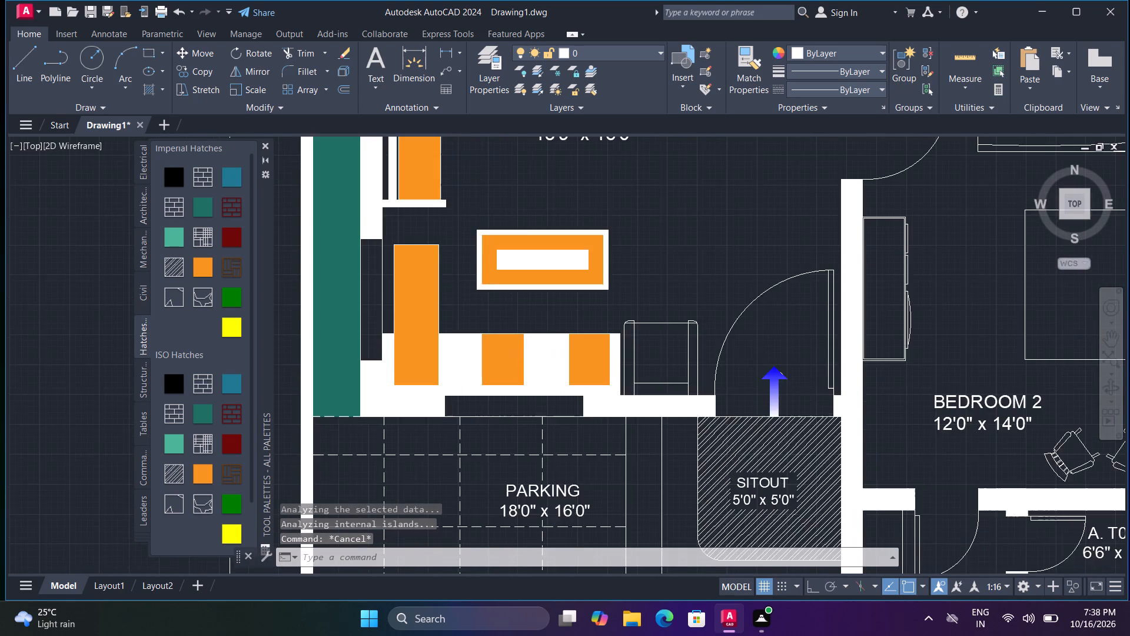
middle_click_drag(523, 402, 560, 413)
key("ctrl+z")
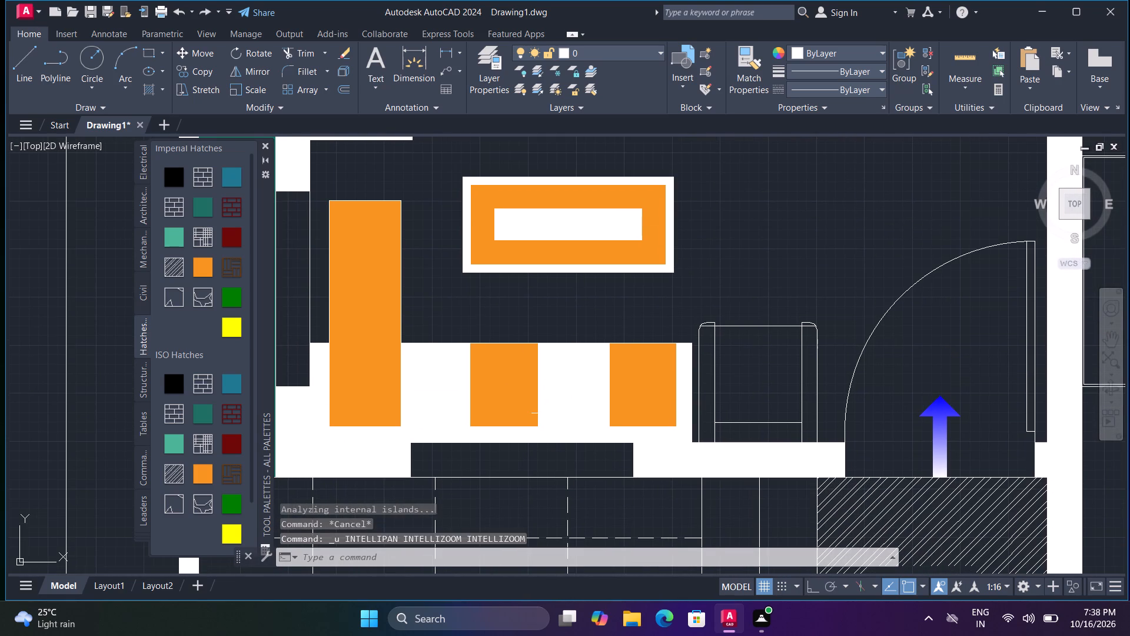
key("ctrl+z")
key("ctrl+z")
key("ctrl+z")
key("ctrl+z")
key("ctrl+z")
key("ctrl+z")
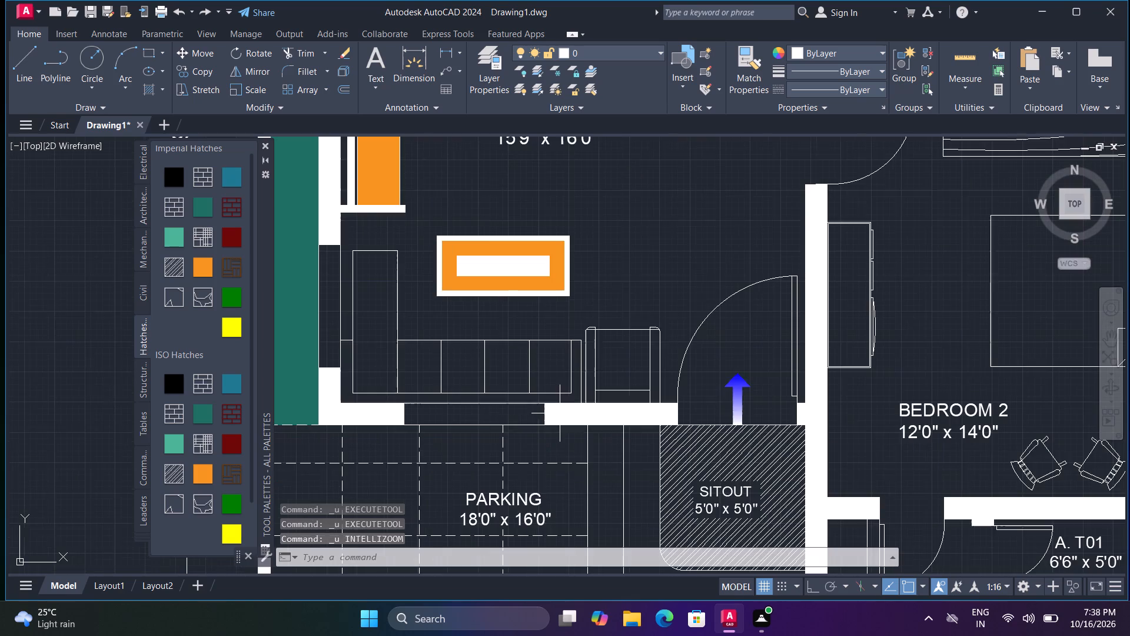
Fill the L-shaped sofa's outer frame and two alternate lower cushions with the ISO solid orange hatch.
scroll(471, 424, "up", 2)
scroll(451, 420, "down", 1)
middle_click_drag(458, 423, 572, 452)
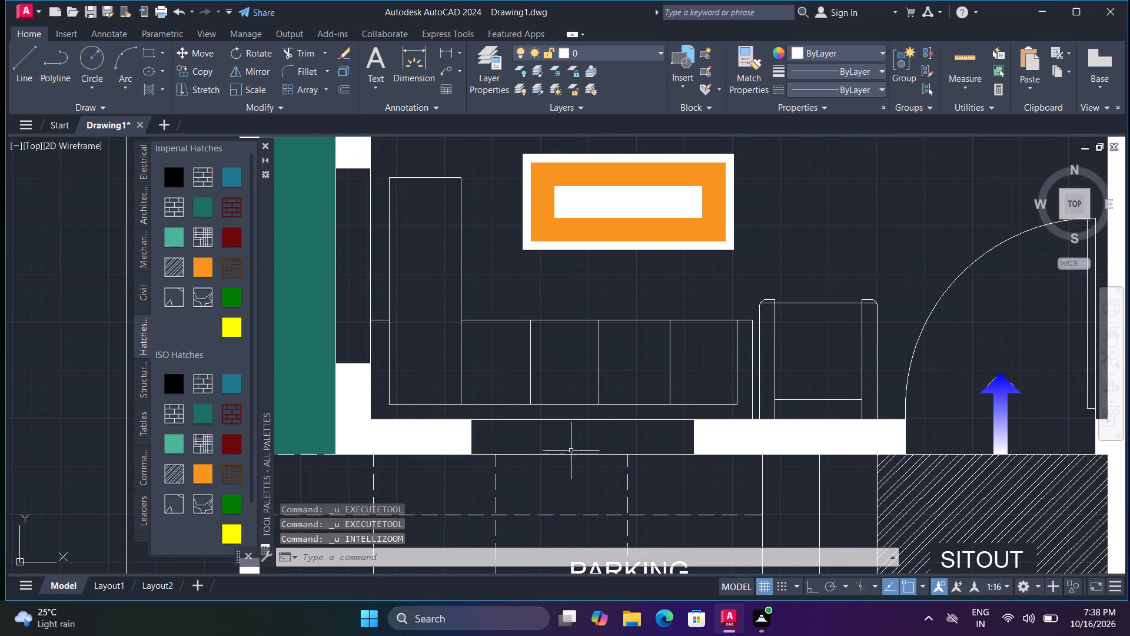
left_click(207, 470)
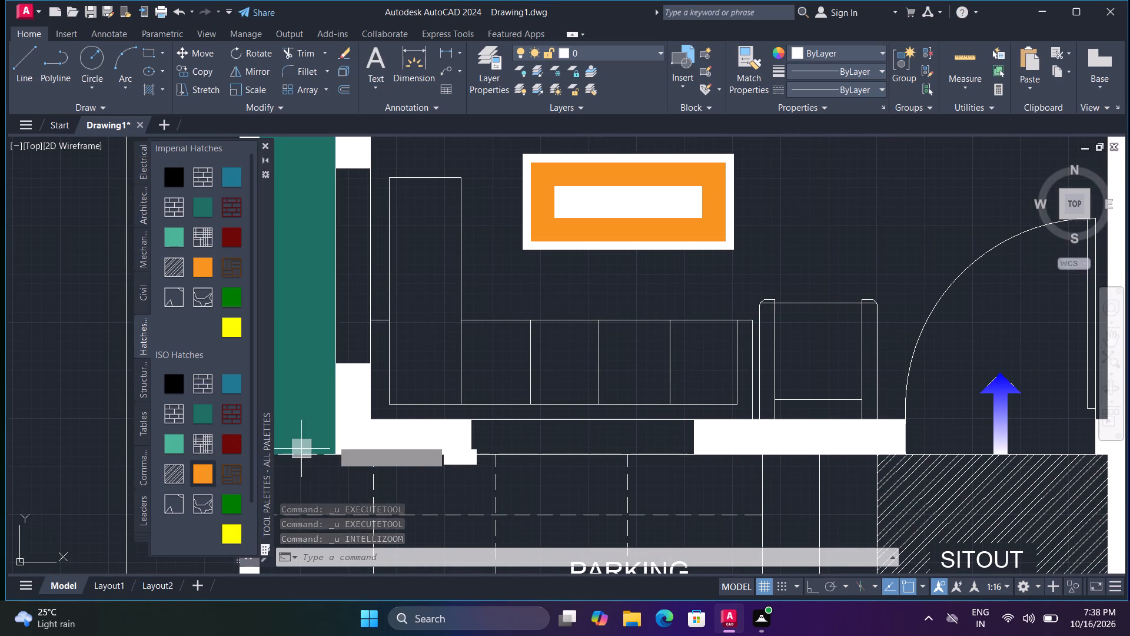
left_click(379, 414)
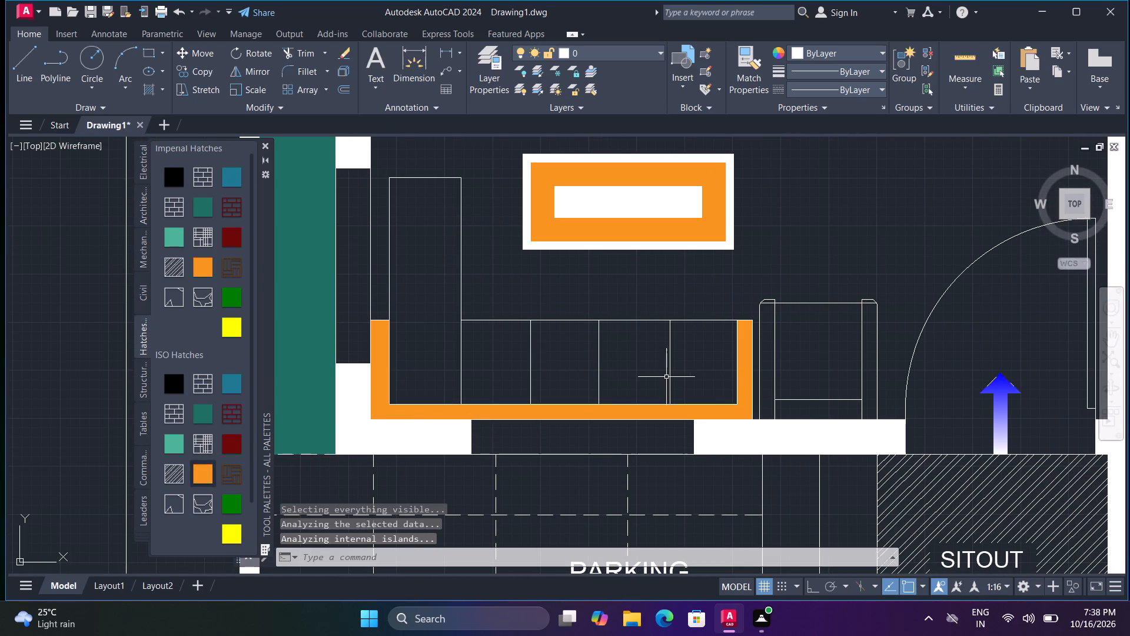
key("space")
left_click(633, 367)
key("space")
left_click(484, 387)
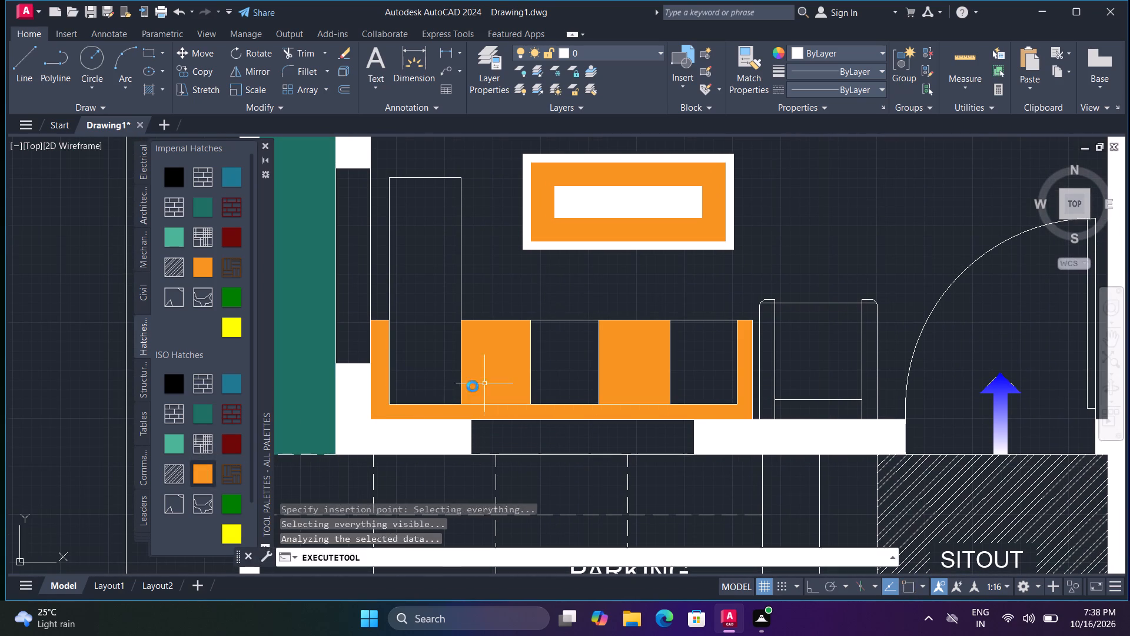
Fill the L-shaped sofa's long vertical seat and its two remaining lower cushions with the ISO solid black hatch.
left_click(173, 387)
left_click(415, 352)
key("space")
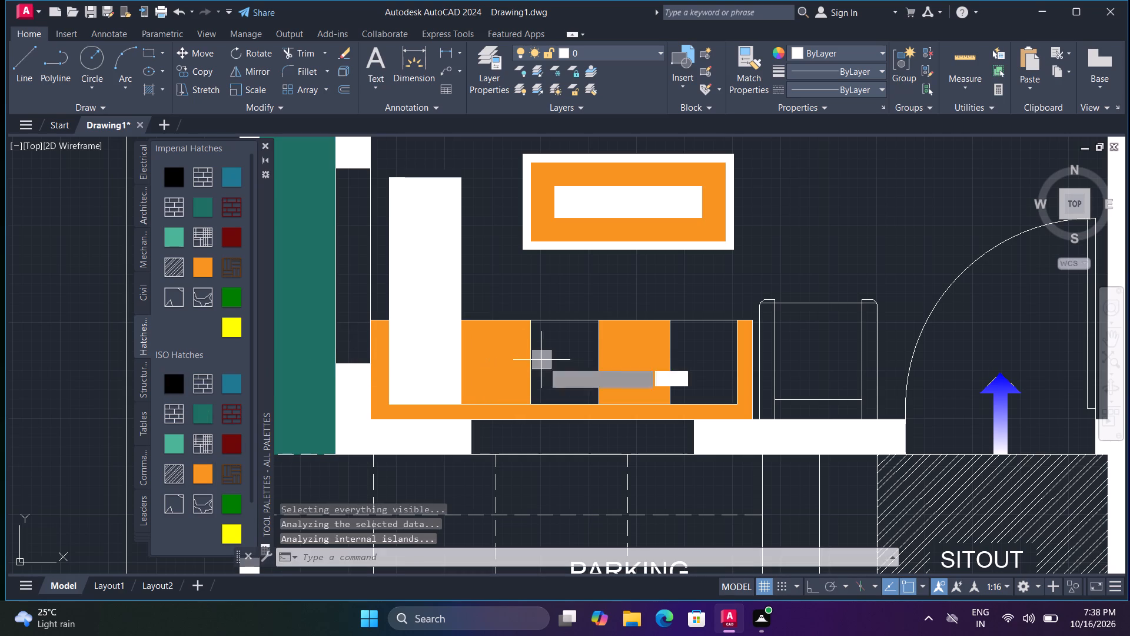
left_click(549, 365)
key("space")
left_click(690, 373)
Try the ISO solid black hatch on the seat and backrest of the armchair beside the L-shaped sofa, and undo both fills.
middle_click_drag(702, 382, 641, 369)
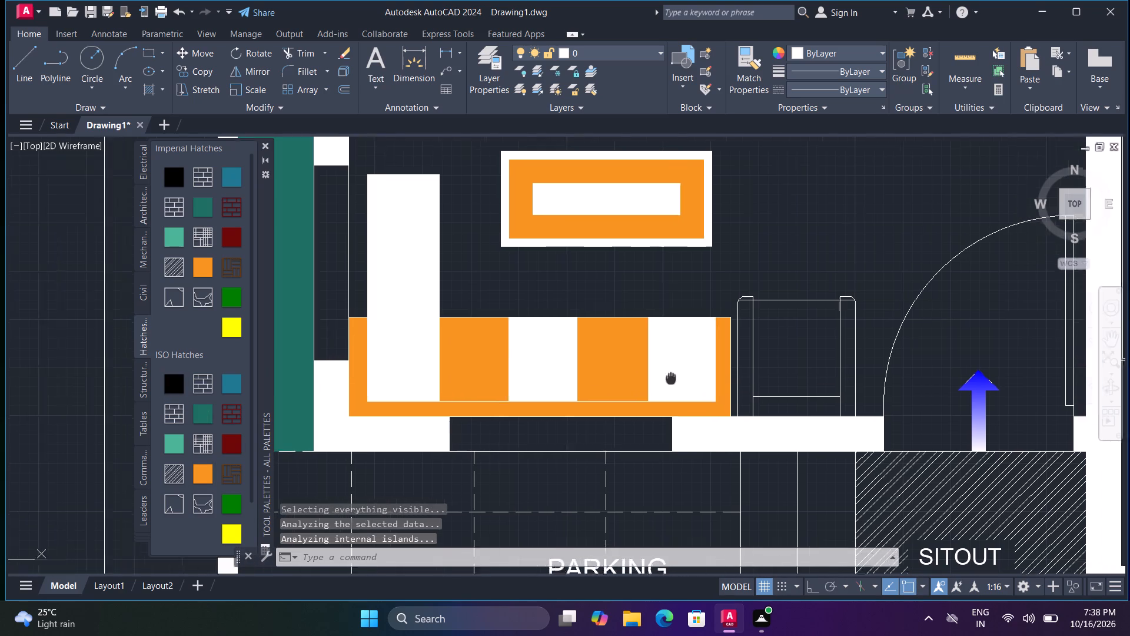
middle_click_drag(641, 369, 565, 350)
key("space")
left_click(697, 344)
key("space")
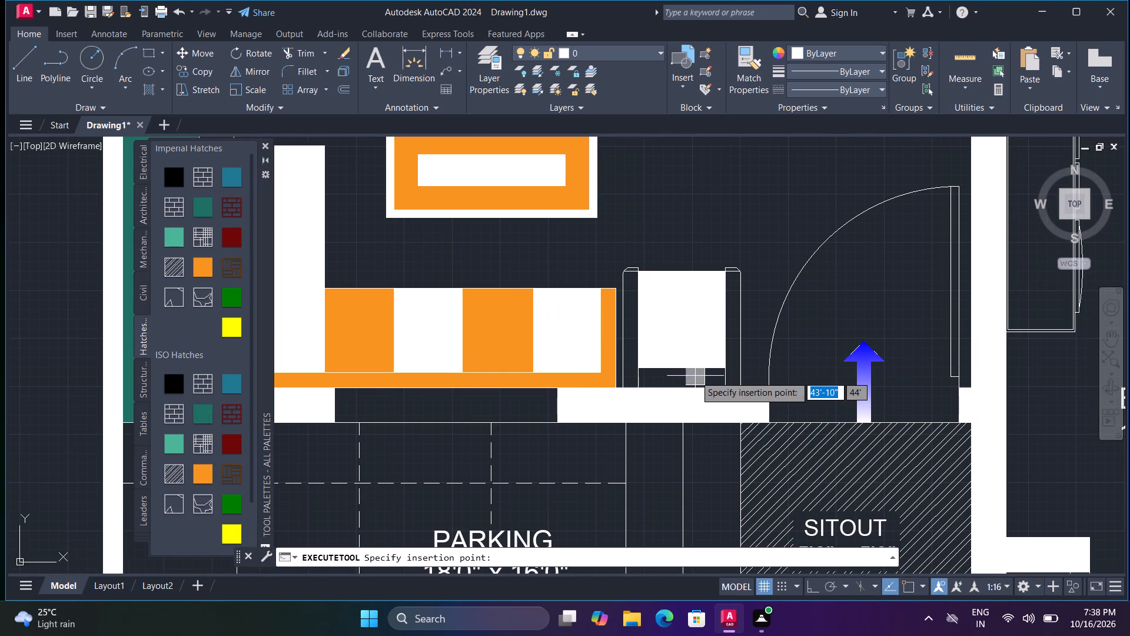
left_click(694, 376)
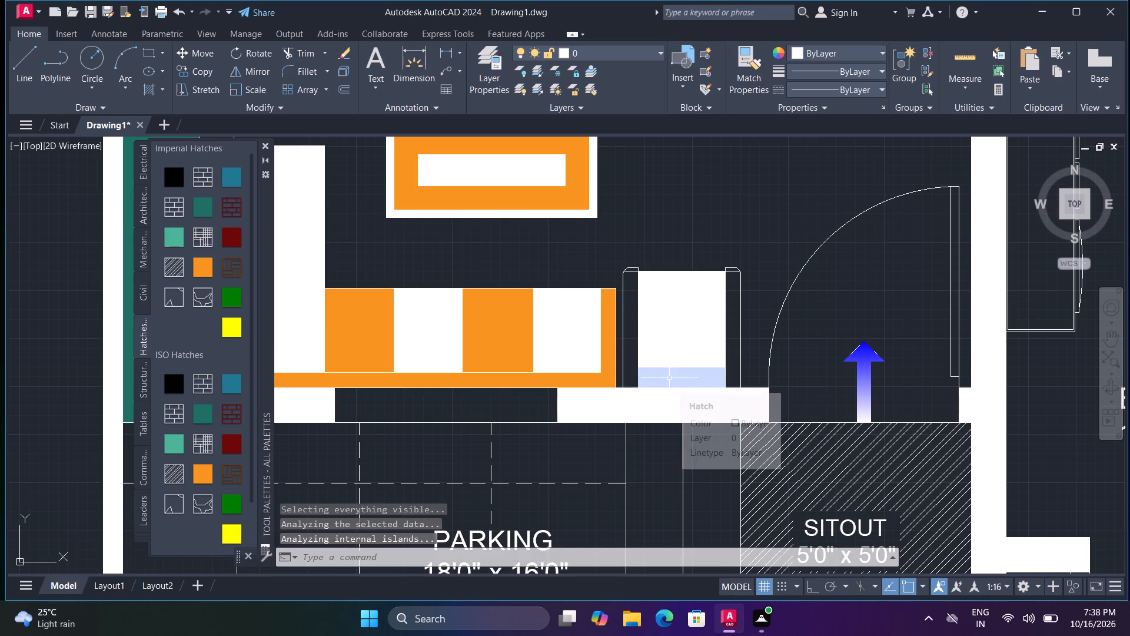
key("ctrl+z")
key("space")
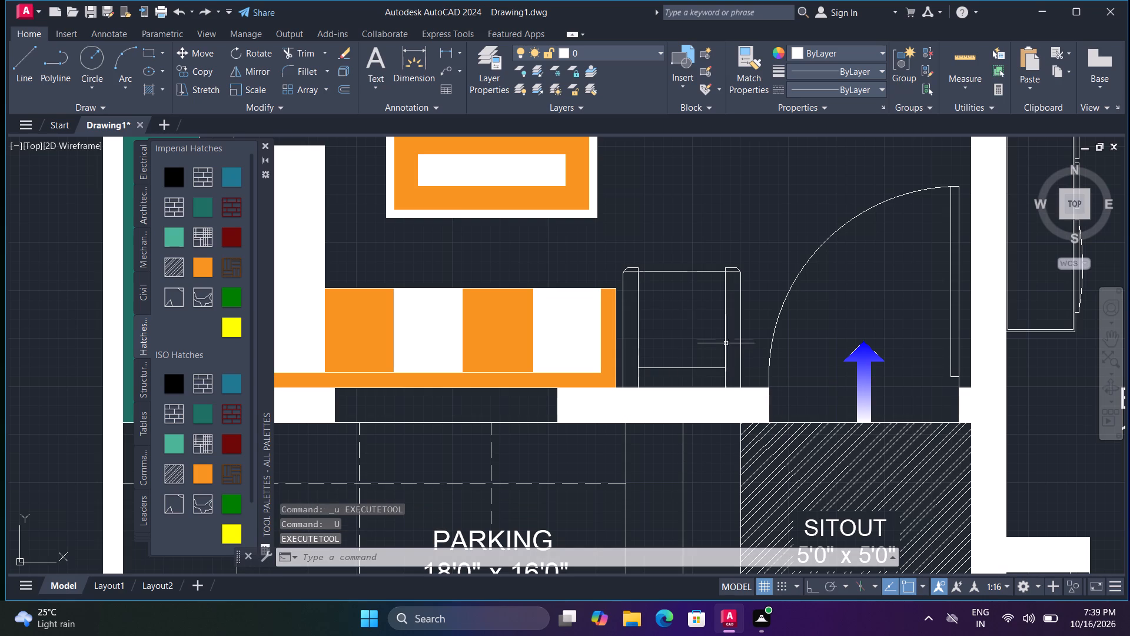
Fill the armchair's backrest, both armrests and their rounded tips with the ISO solid orange hatch.
left_click(206, 475)
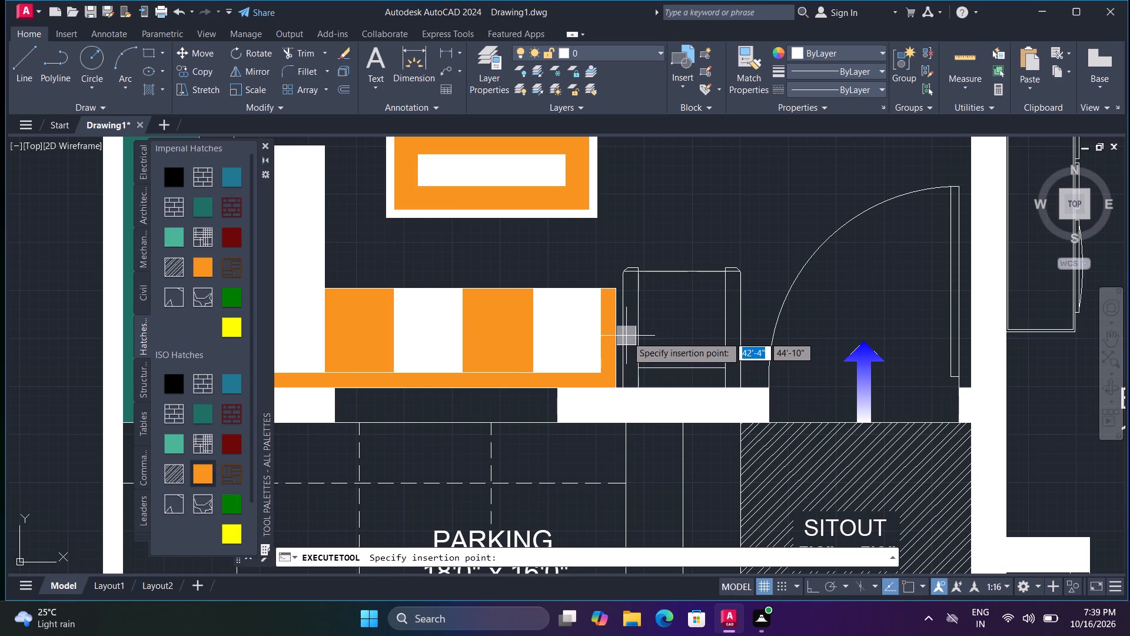
left_click(627, 336)
key("space")
left_click(679, 381)
key("space")
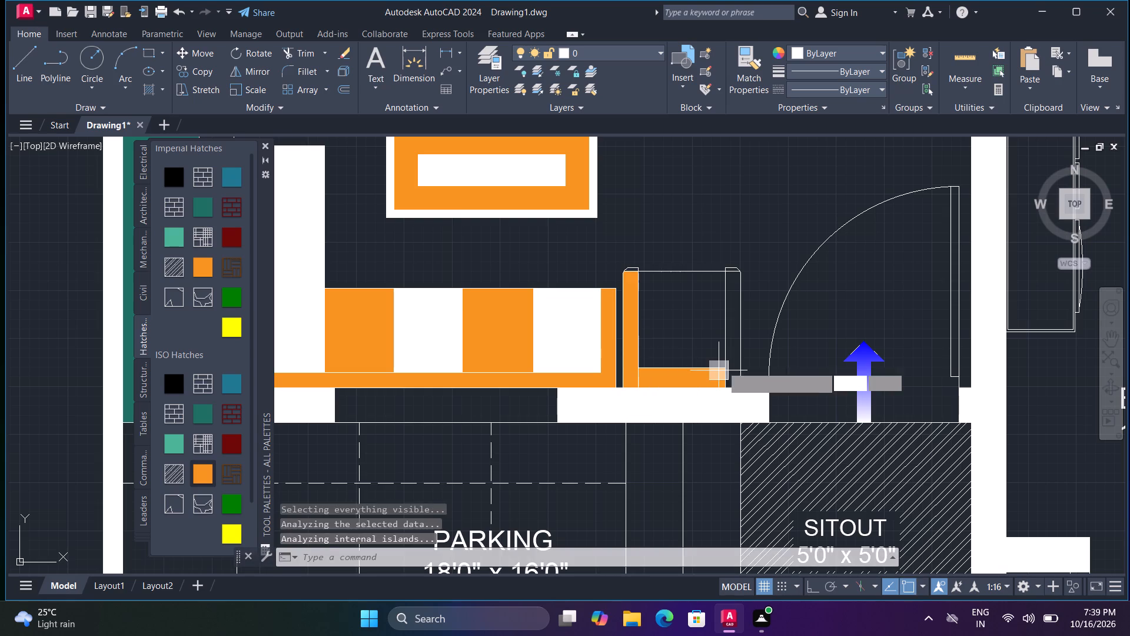
left_click(733, 366)
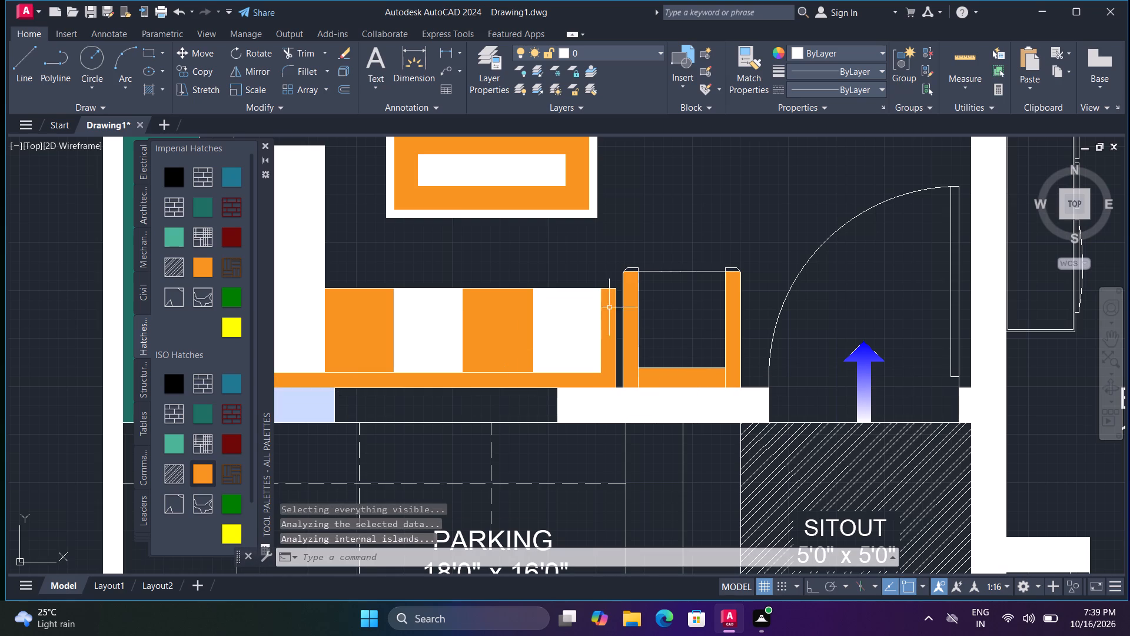
scroll(631, 276, "up", 2)
key("space")
left_click(636, 261)
key("space")
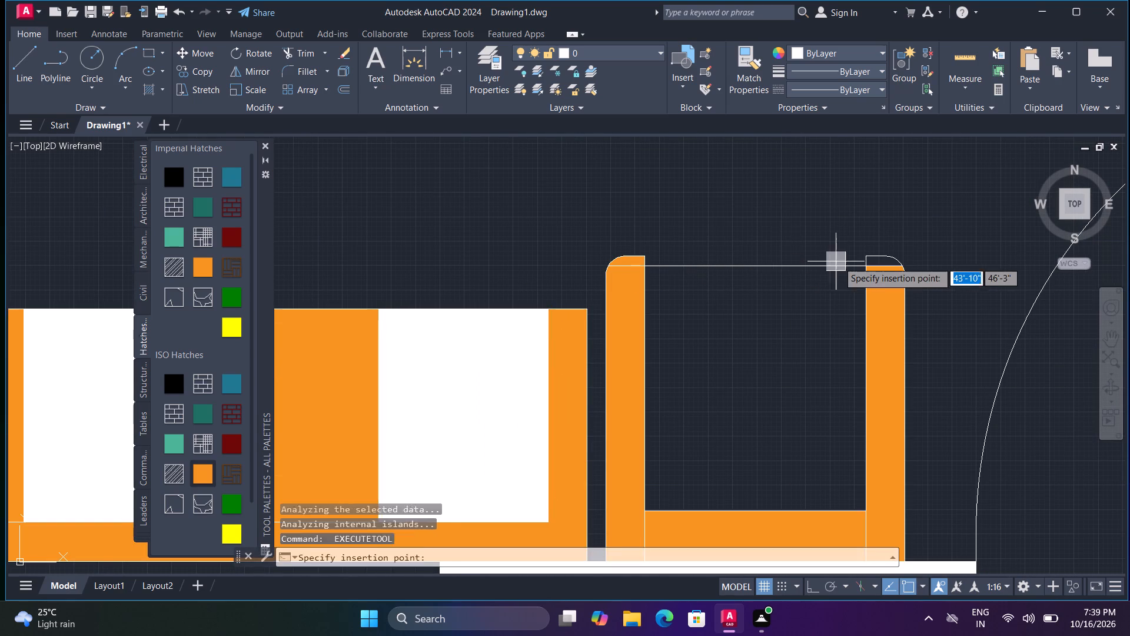
left_click(877, 263)
Fill the armchair's seat with the ISO solid black hatch.
scroll(862, 290, "down", 1)
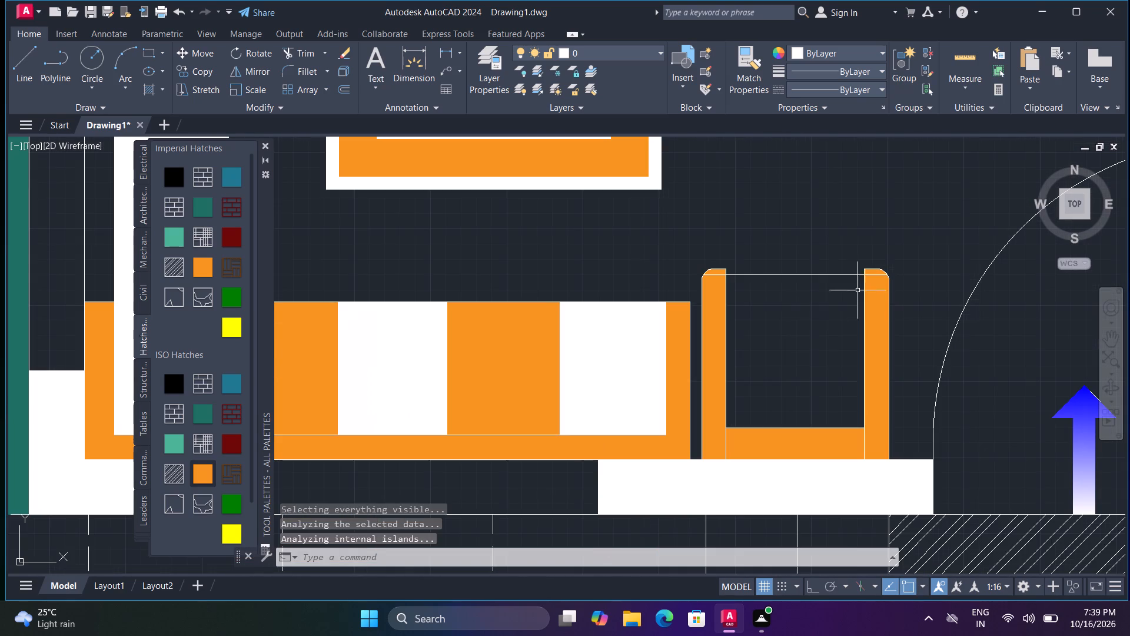
left_click(170, 388)
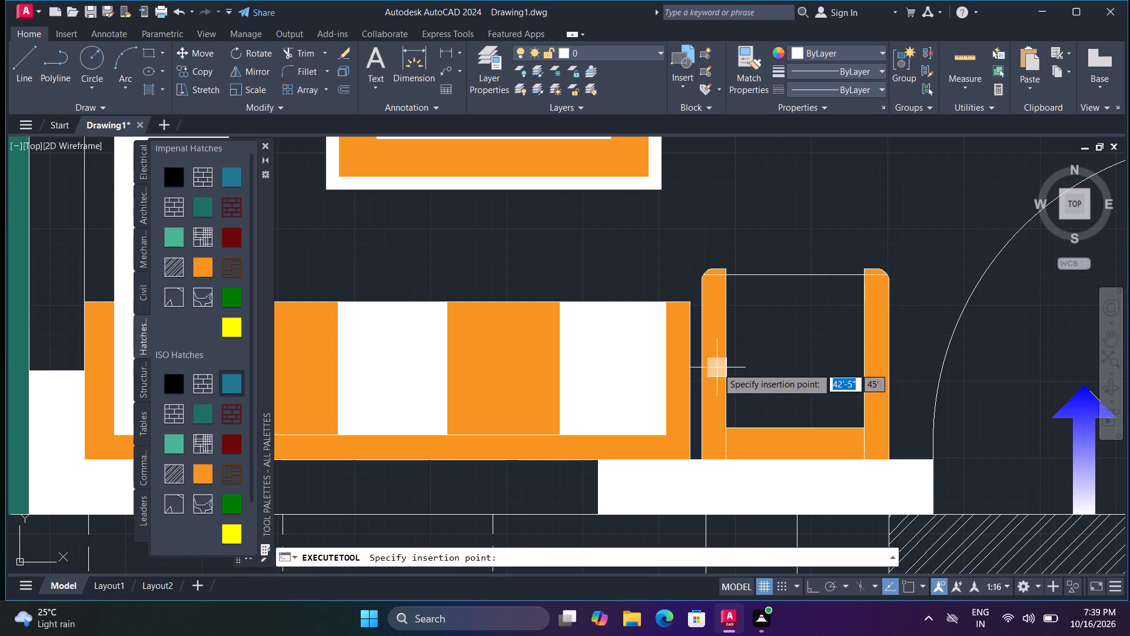
left_click(747, 361)
scroll(750, 363, "down", 3)
key("Escape")
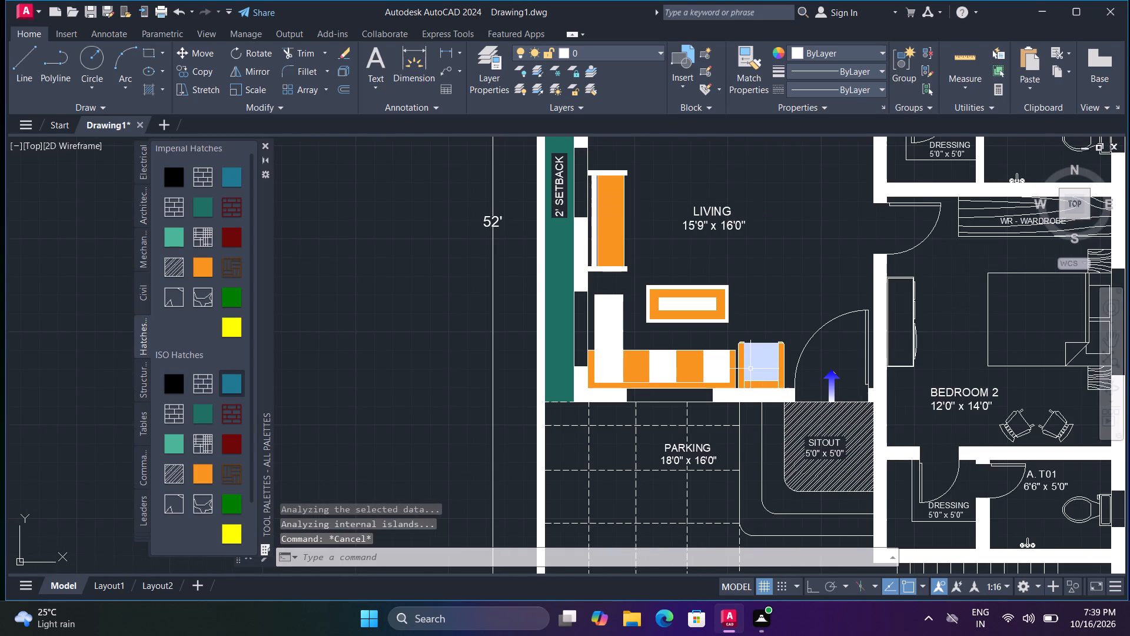
Fill the connected floor of the living room, kitchen and Bedroom 2 with the ISO Earth hatch.
scroll(750, 365, "down", 1)
middle_click_drag(717, 410, 686, 417)
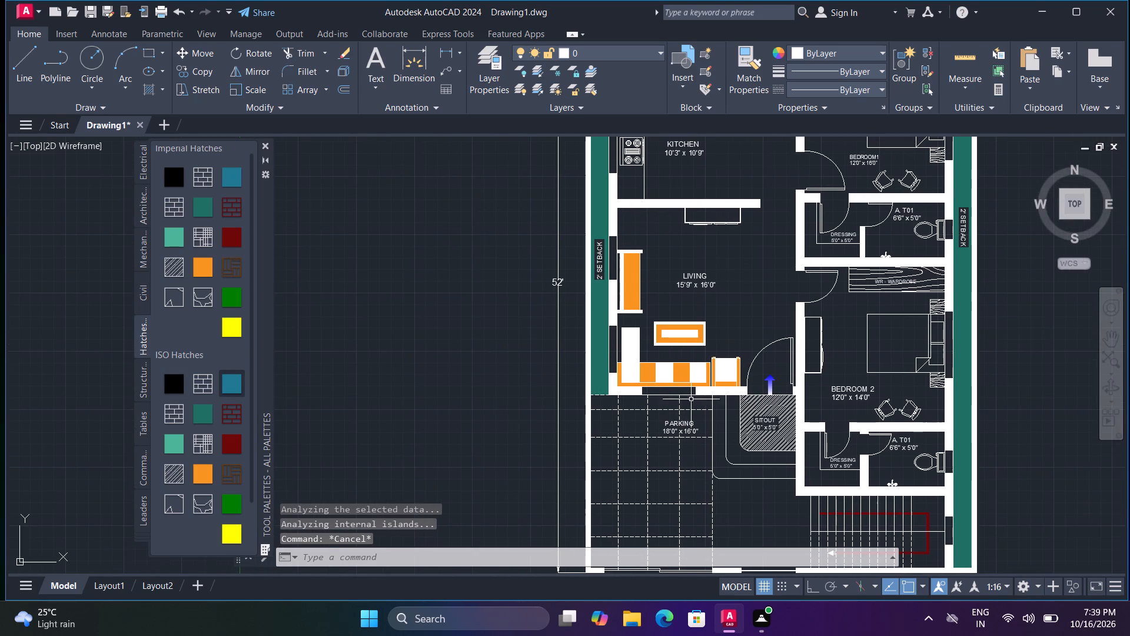
middle_click_drag(737, 310, 722, 346)
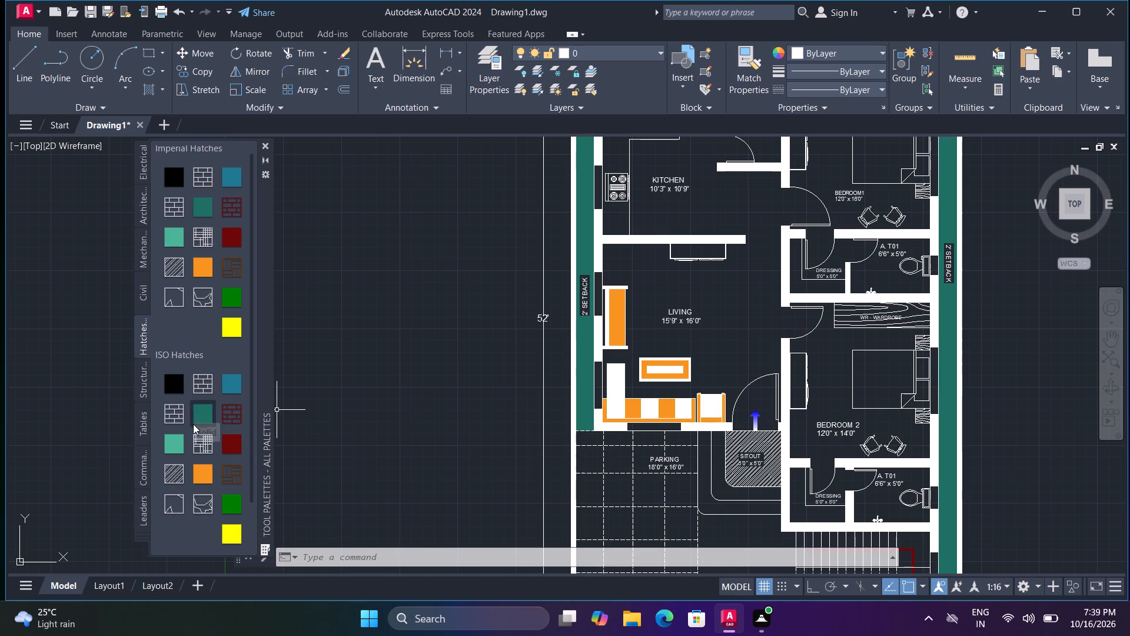
left_click(234, 476)
left_click(710, 336)
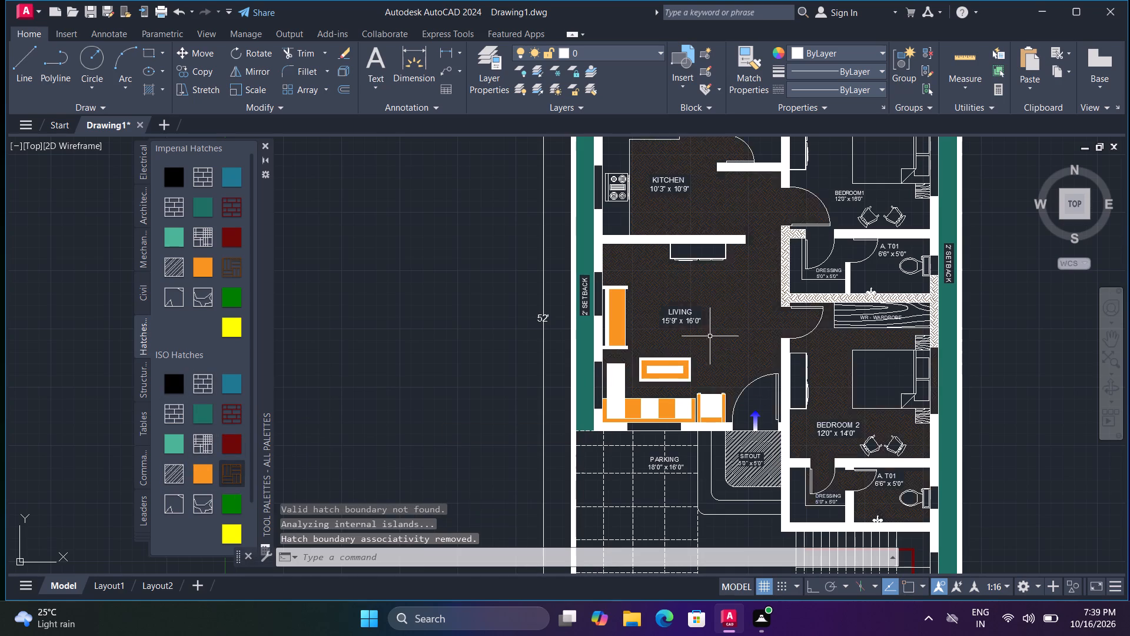
Fill the Bedroom 1 floor with the same ISO Earth hatch.
scroll(753, 354, "down", 1)
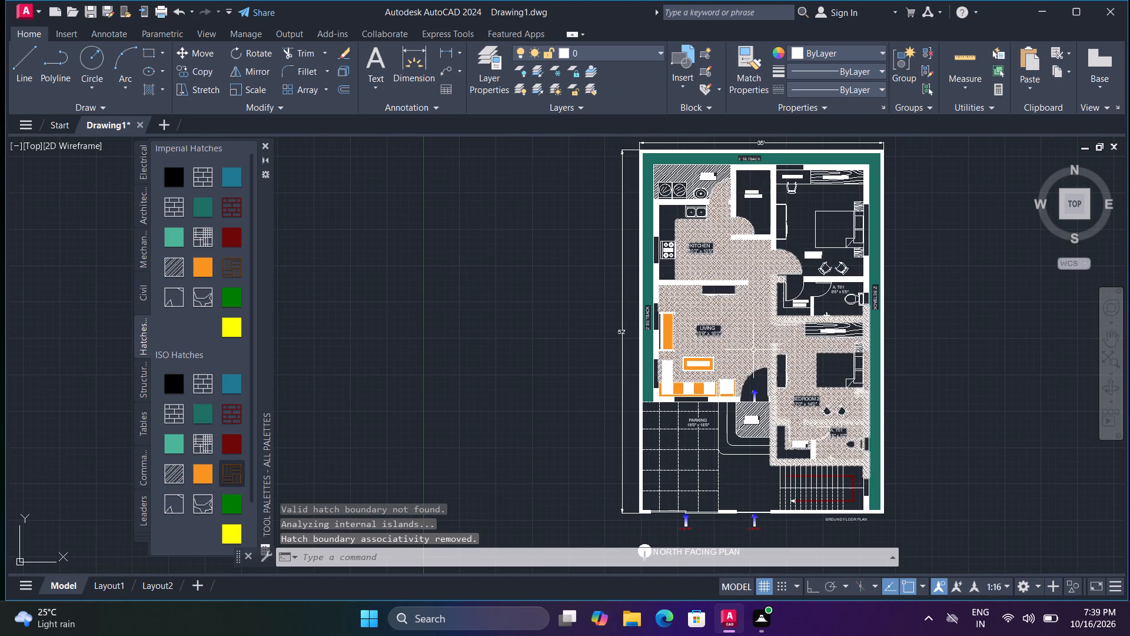
middle_click_drag(753, 350, 718, 382)
scroll(716, 316, "up", 1)
scroll(753, 264, "up", 1)
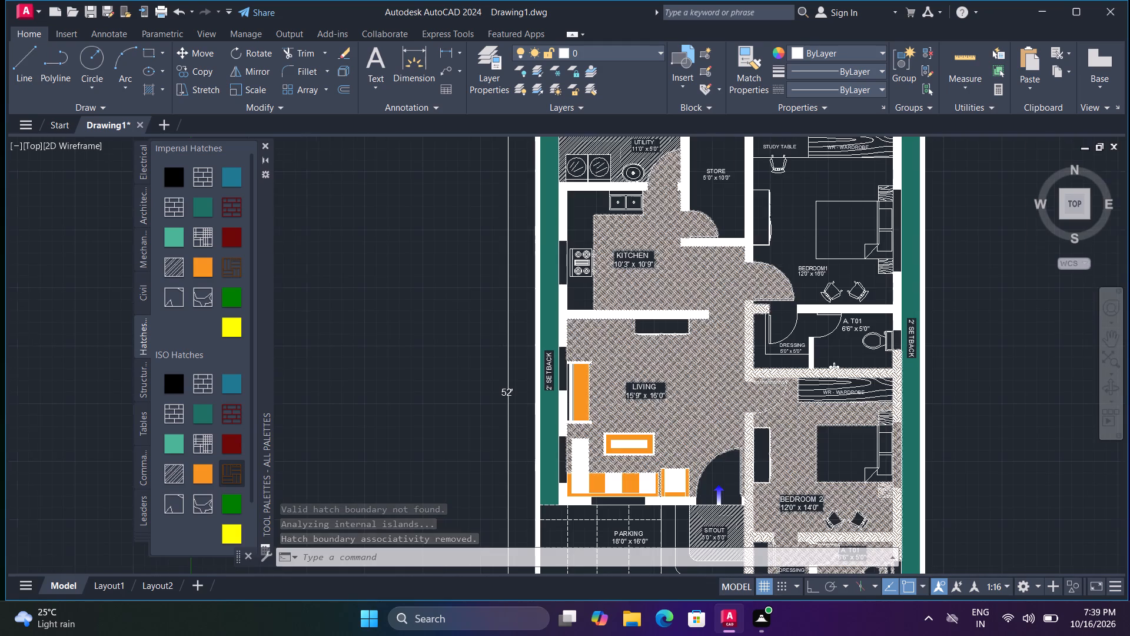
scroll(753, 264, "up", 1)
key("space")
left_click(822, 244)
scroll(823, 246, "down", 1)
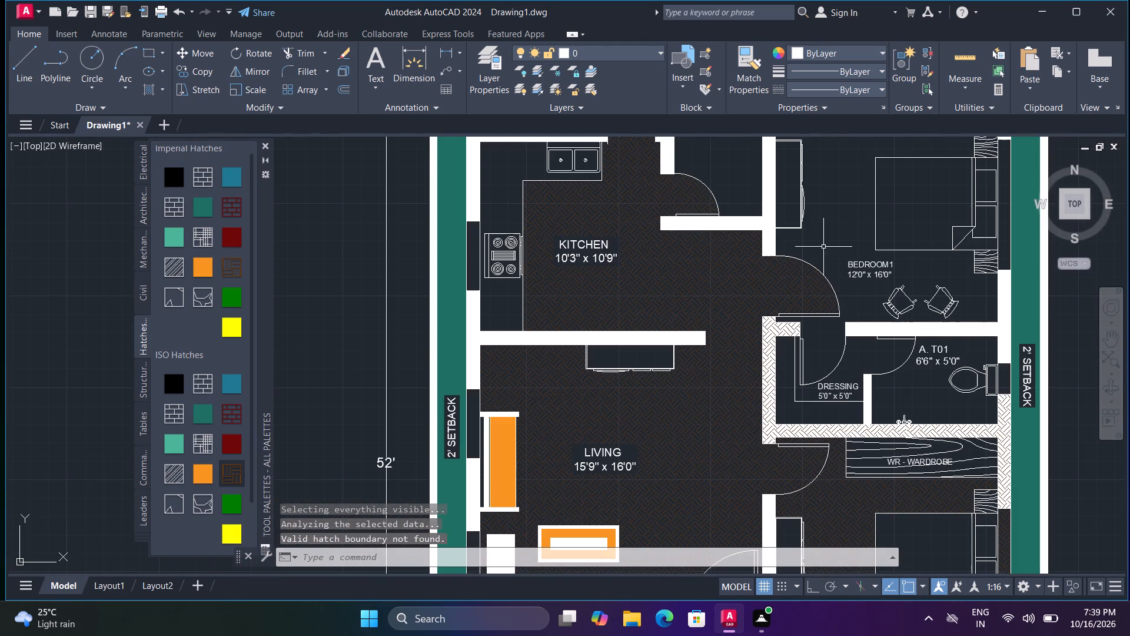
middle_click_drag(831, 241, 777, 357)
middle_click(777, 360)
key("space")
left_click(792, 300)
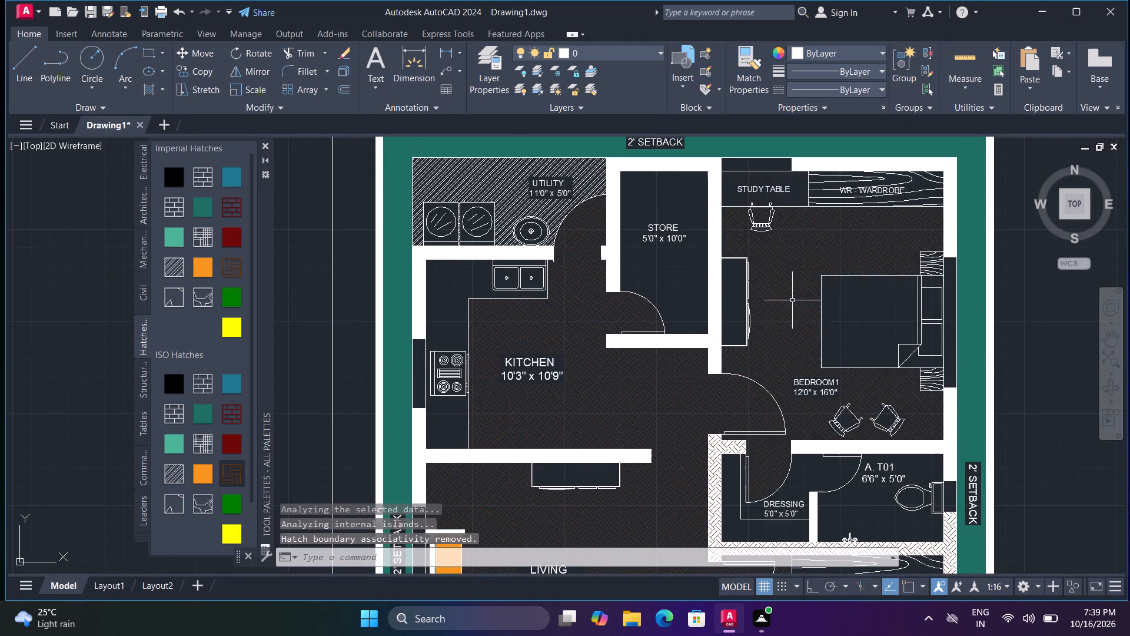
Fill the floors of the Store and of the A. T01 toilet attached to Bedroom 1 with the ISO Earth hatch.
key("space")
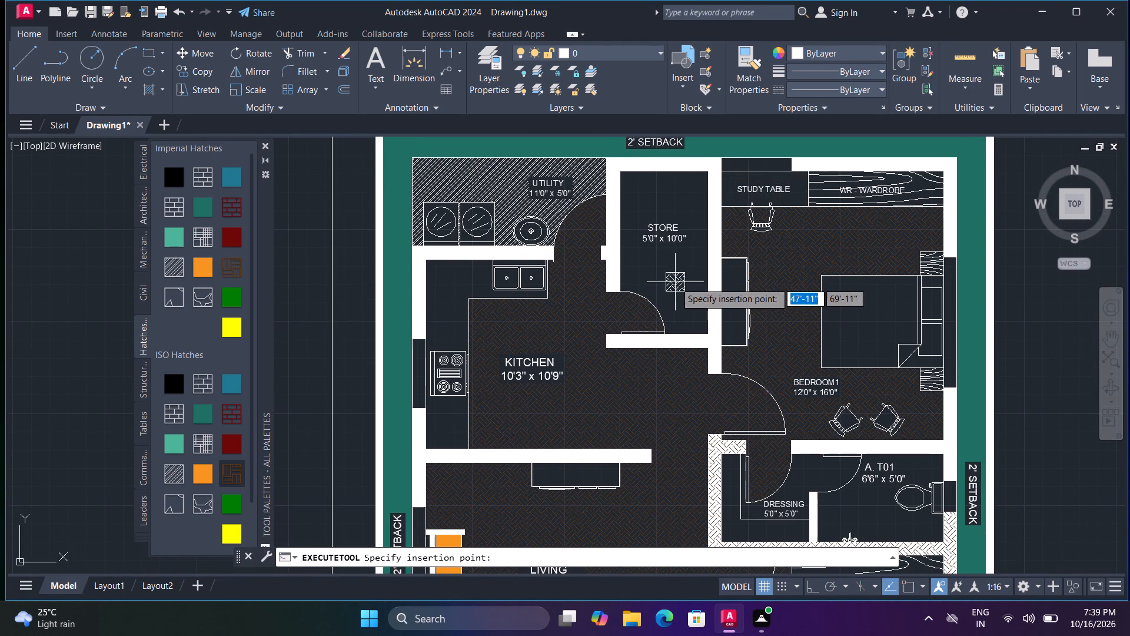
left_click(677, 270)
middle_click_drag(786, 347, 601, 211)
middle_click_drag(598, 206, 583, 180)
middle_click(580, 173)
key("space")
left_click(632, 308)
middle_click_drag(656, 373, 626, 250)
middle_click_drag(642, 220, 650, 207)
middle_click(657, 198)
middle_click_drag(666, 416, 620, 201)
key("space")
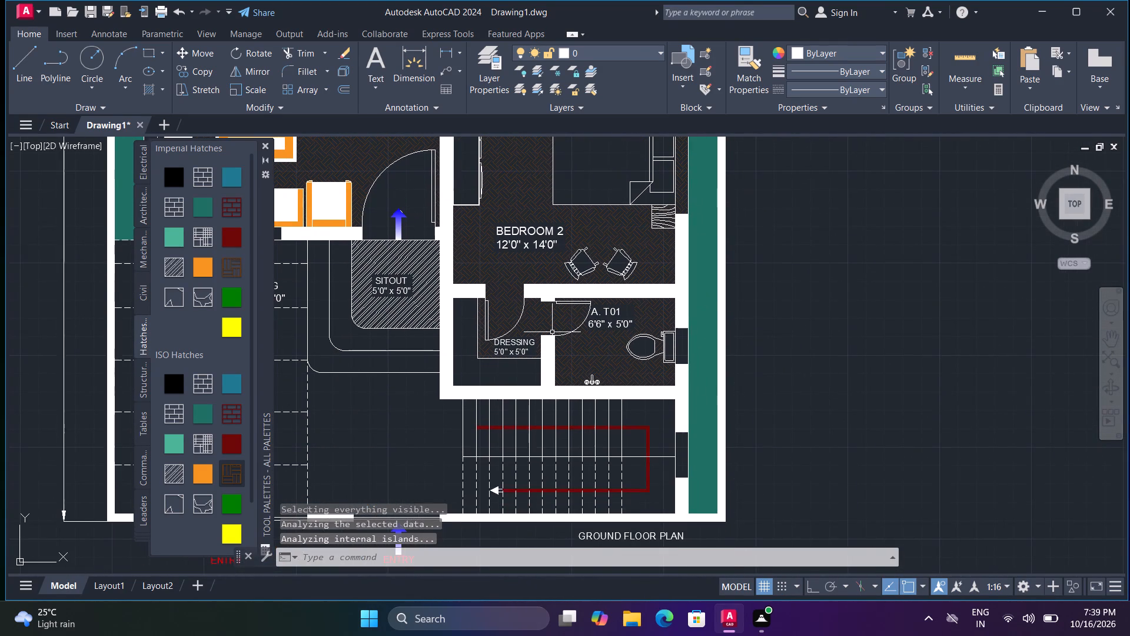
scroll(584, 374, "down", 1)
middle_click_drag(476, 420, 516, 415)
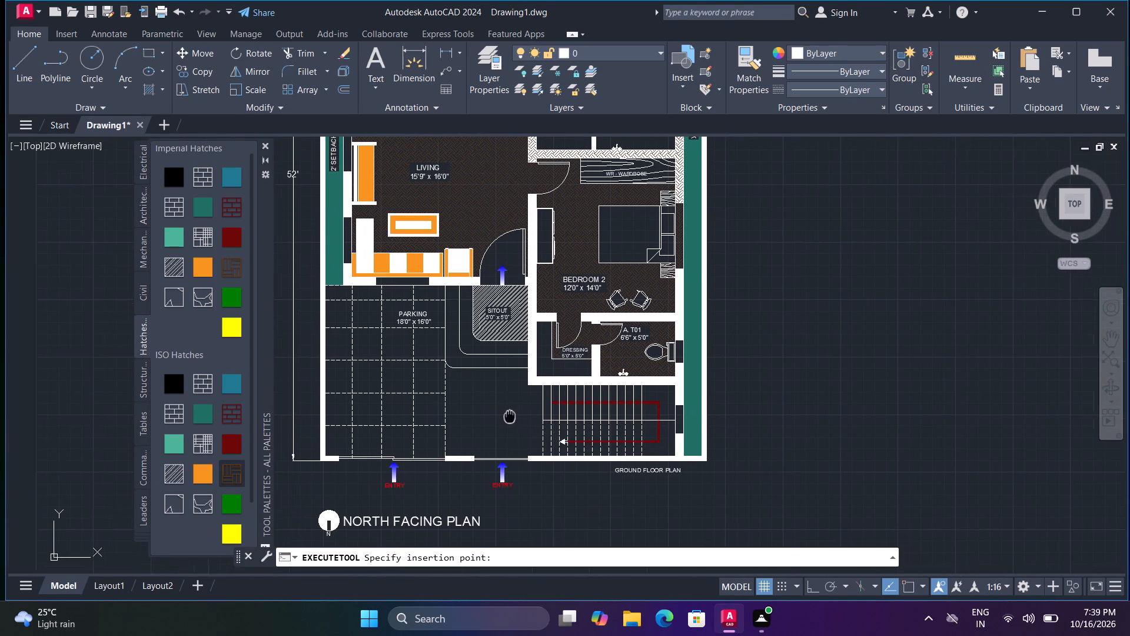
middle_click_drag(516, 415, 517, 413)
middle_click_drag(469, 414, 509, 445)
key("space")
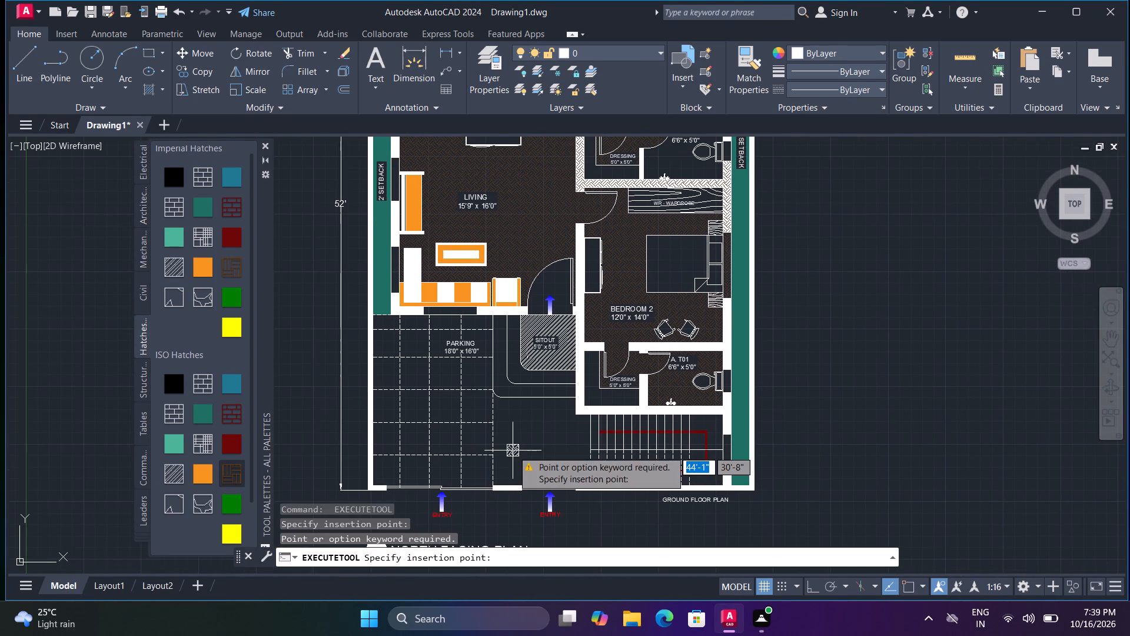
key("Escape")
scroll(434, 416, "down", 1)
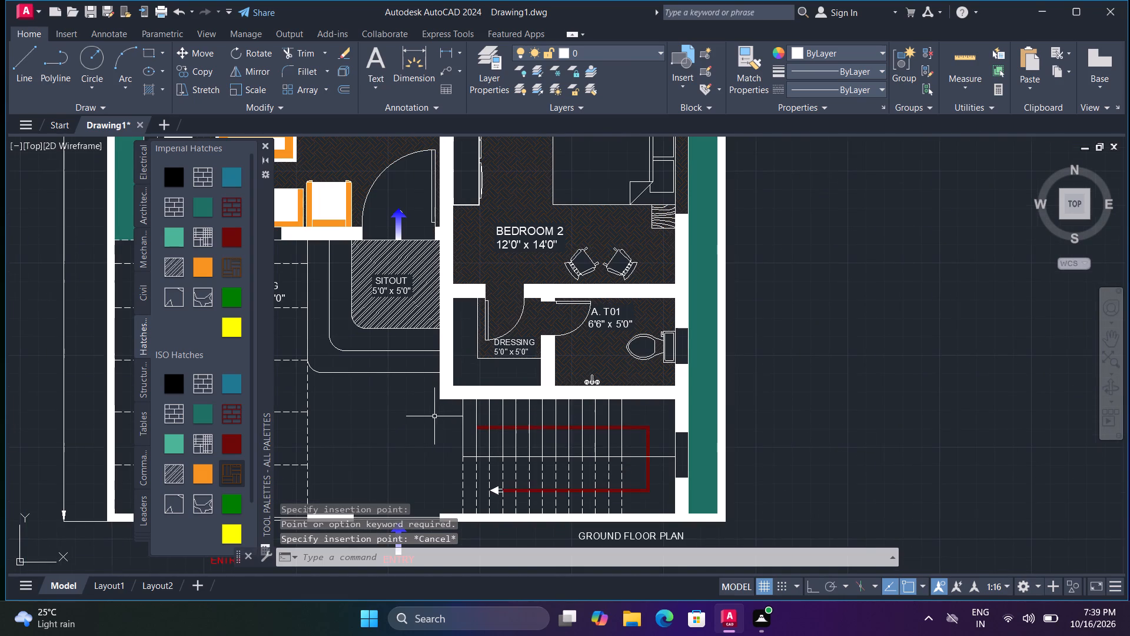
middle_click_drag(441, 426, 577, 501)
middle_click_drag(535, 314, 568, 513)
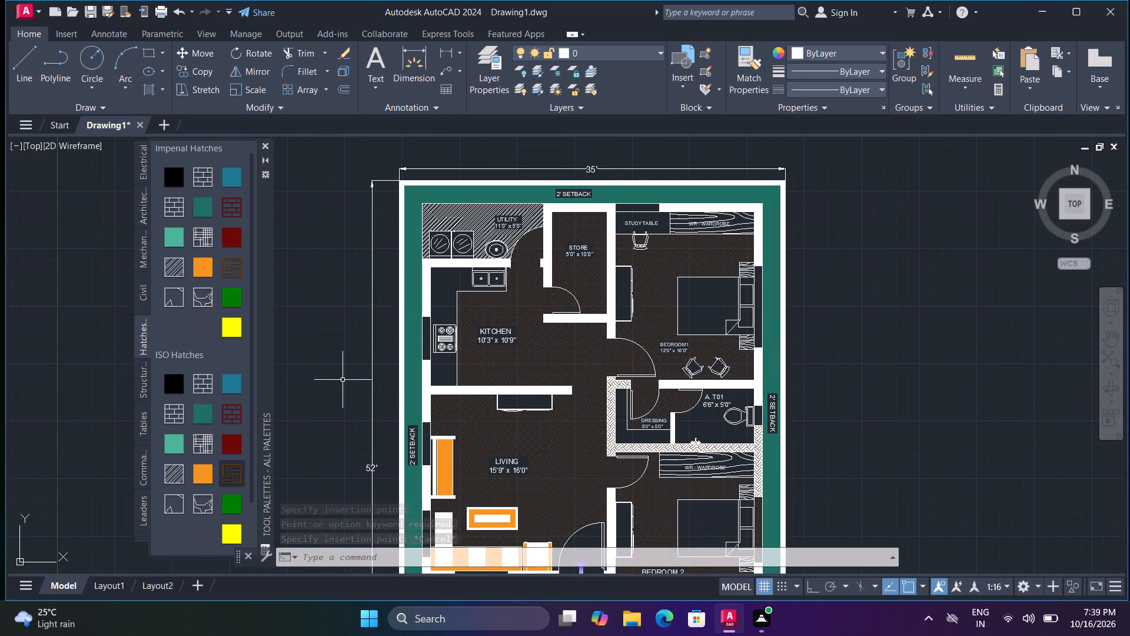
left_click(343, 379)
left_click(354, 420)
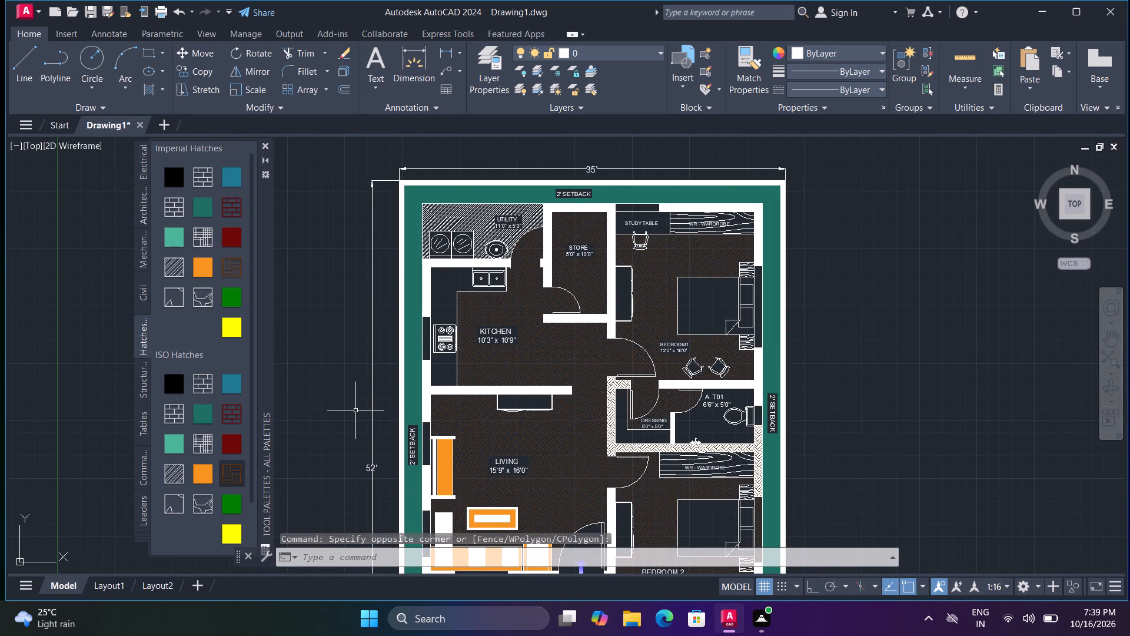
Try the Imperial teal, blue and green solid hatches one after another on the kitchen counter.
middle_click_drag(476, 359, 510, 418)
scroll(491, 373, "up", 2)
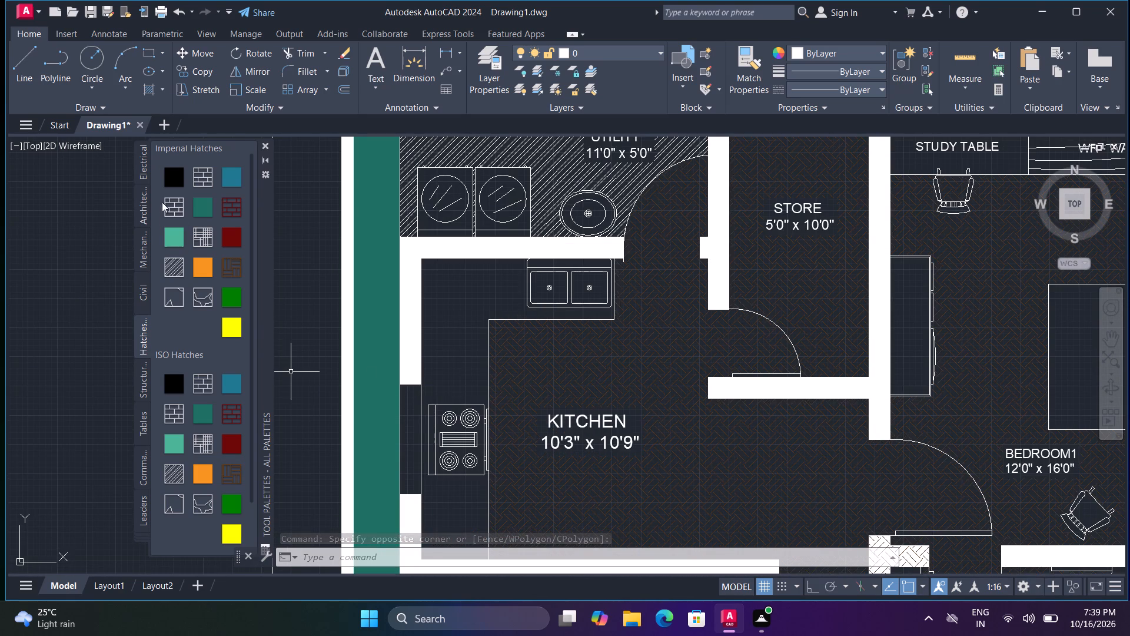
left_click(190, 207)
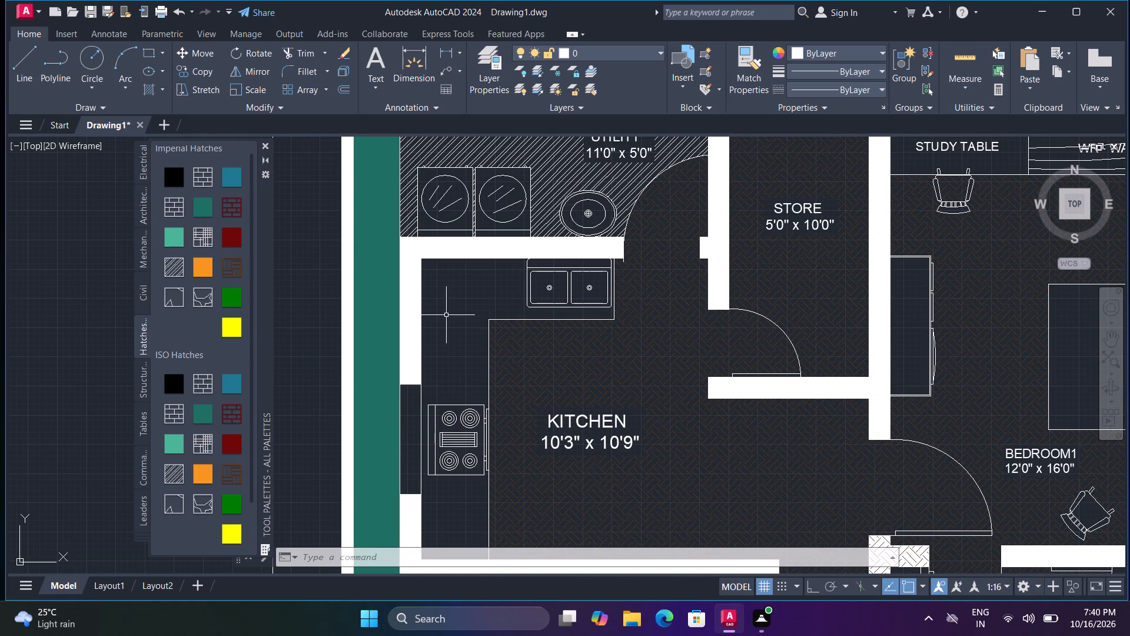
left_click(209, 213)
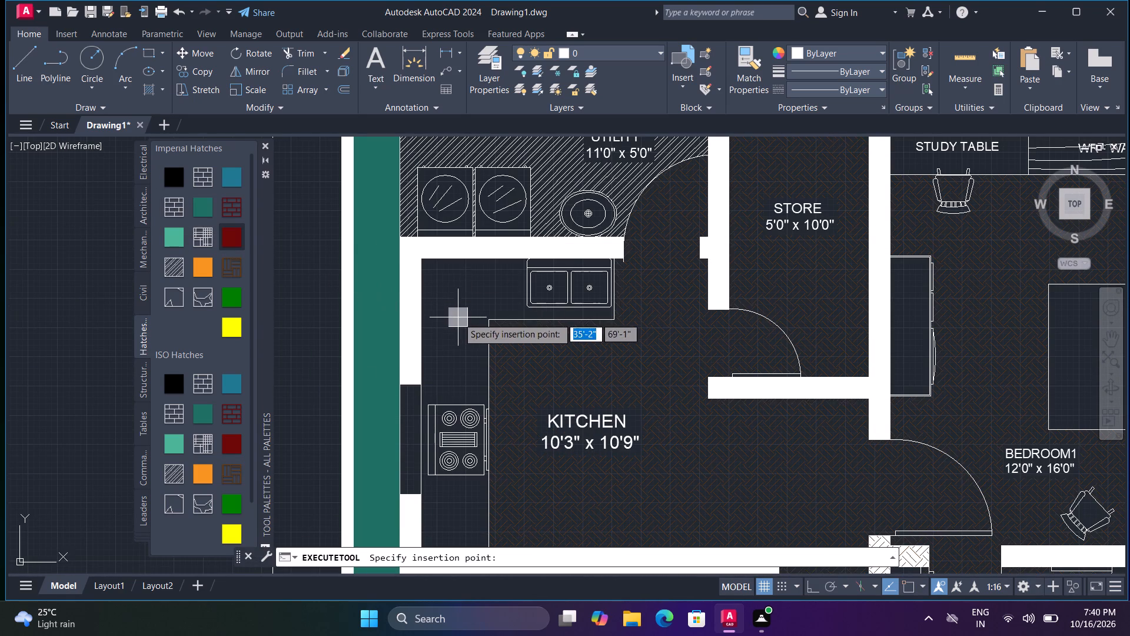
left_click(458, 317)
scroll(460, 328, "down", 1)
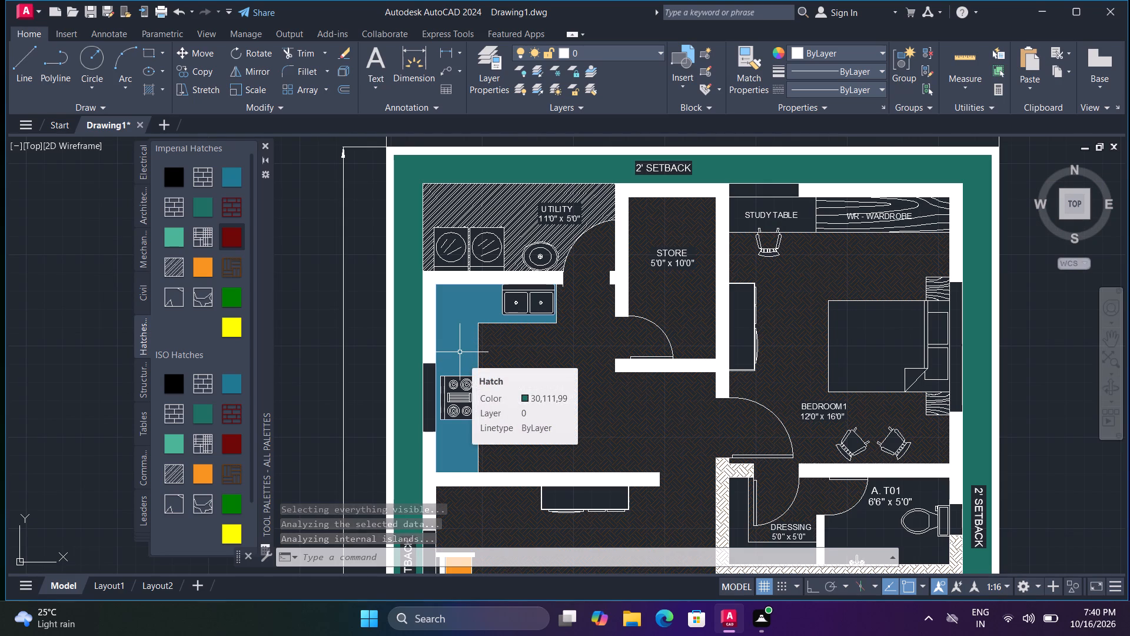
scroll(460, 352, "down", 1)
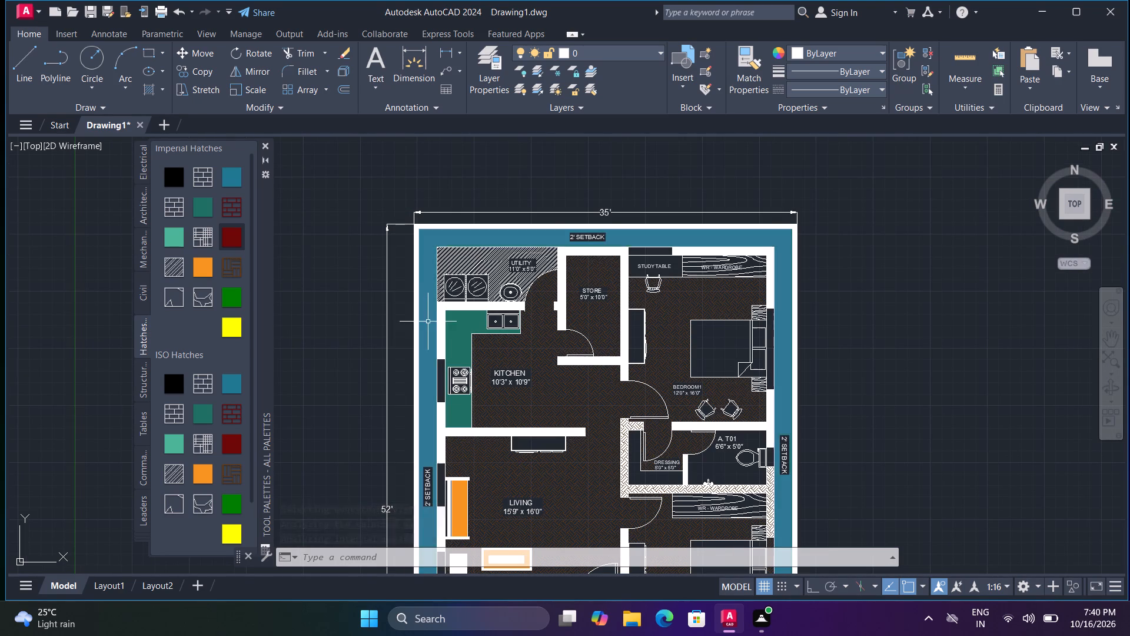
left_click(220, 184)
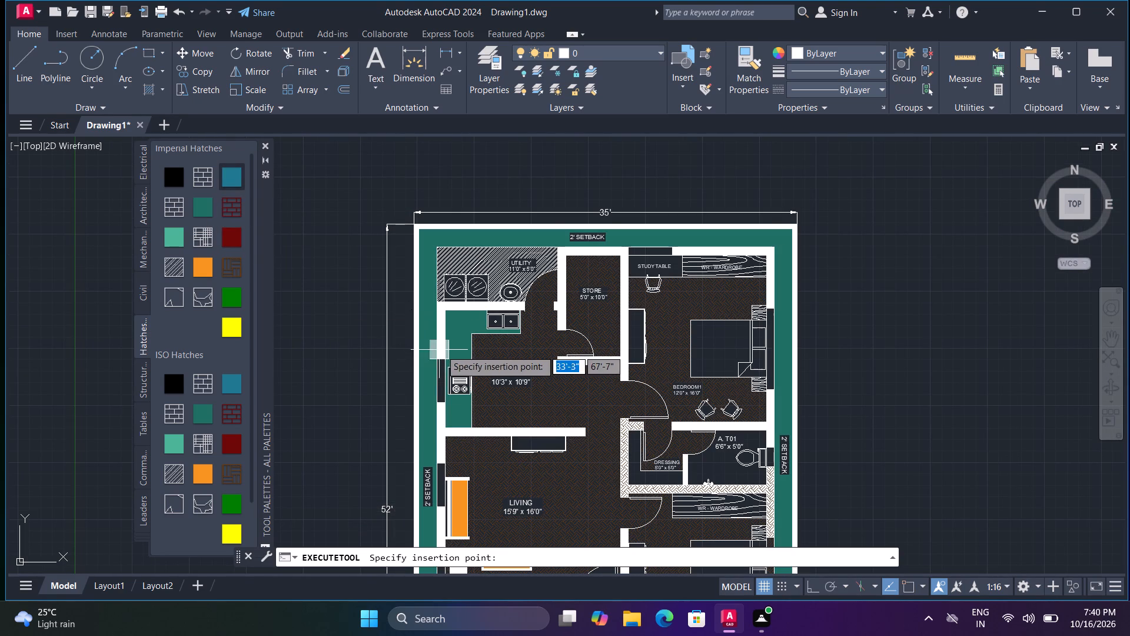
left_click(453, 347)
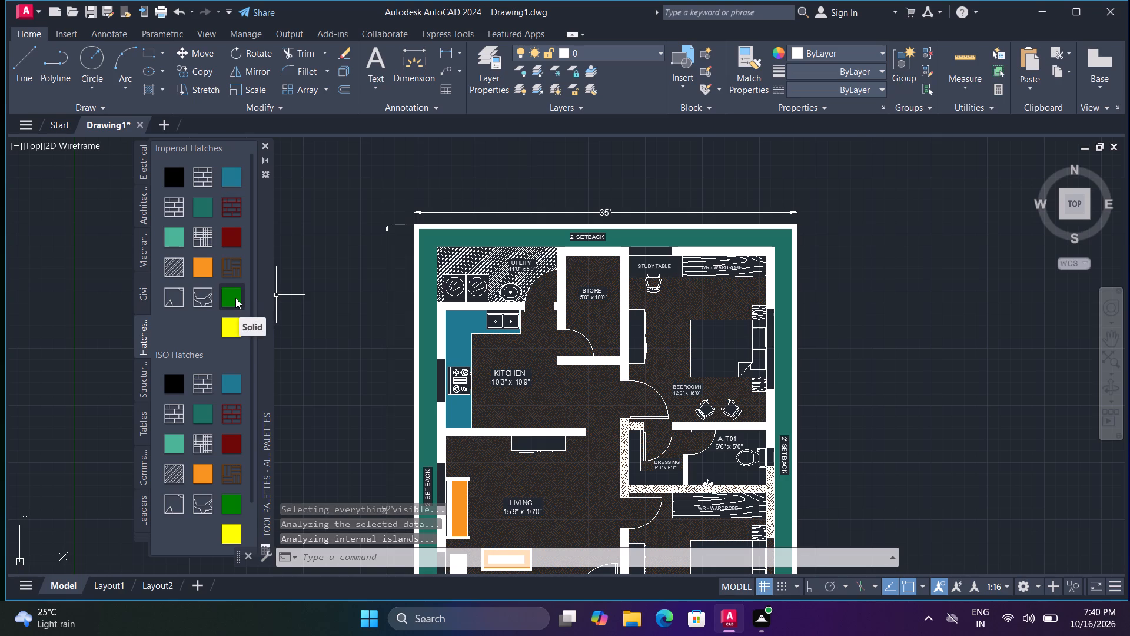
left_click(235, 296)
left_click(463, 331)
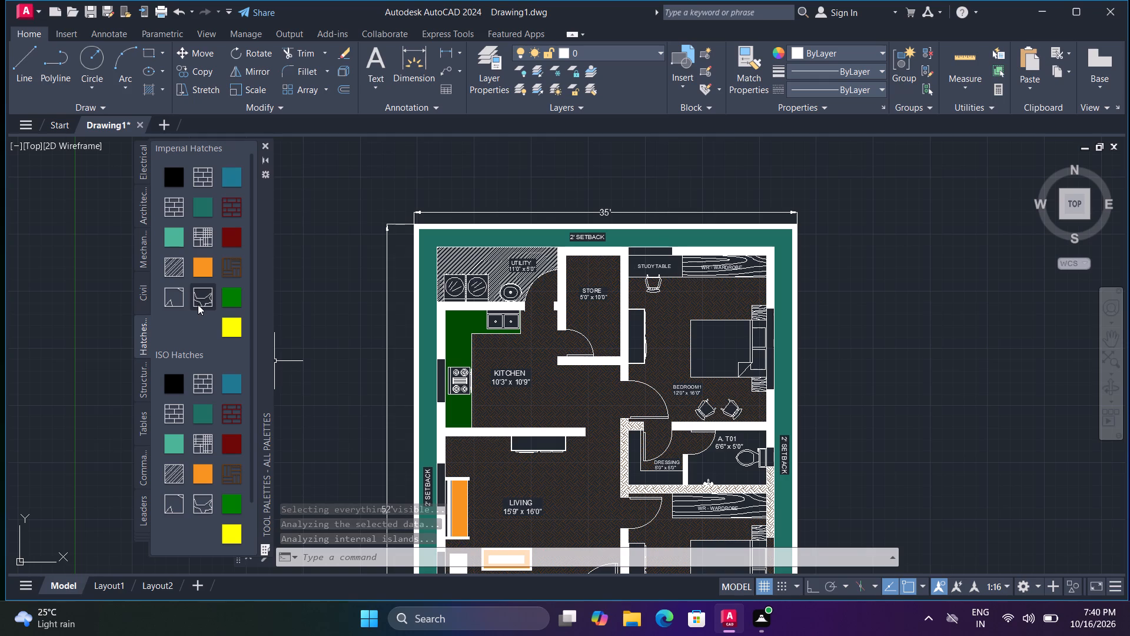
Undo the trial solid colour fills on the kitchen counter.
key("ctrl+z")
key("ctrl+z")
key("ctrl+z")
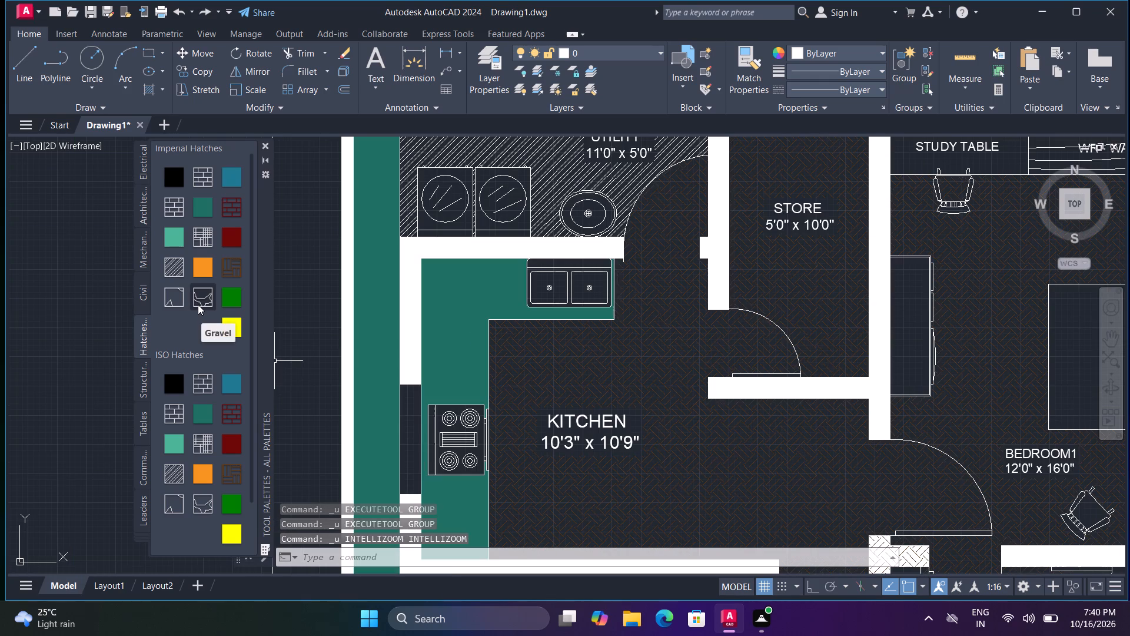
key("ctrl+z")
Fill the L-shaped kitchen counter around the sink and stove with the Imperial speckled, concrete-like hatch.
left_click(172, 303)
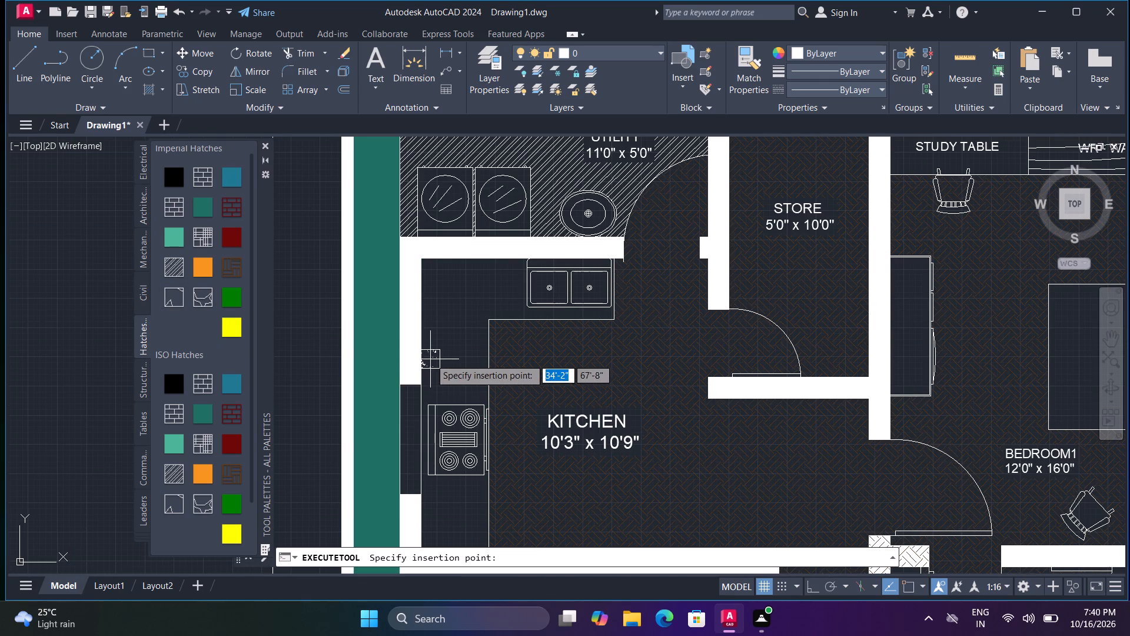
left_click(444, 350)
scroll(451, 360, "down", 1)
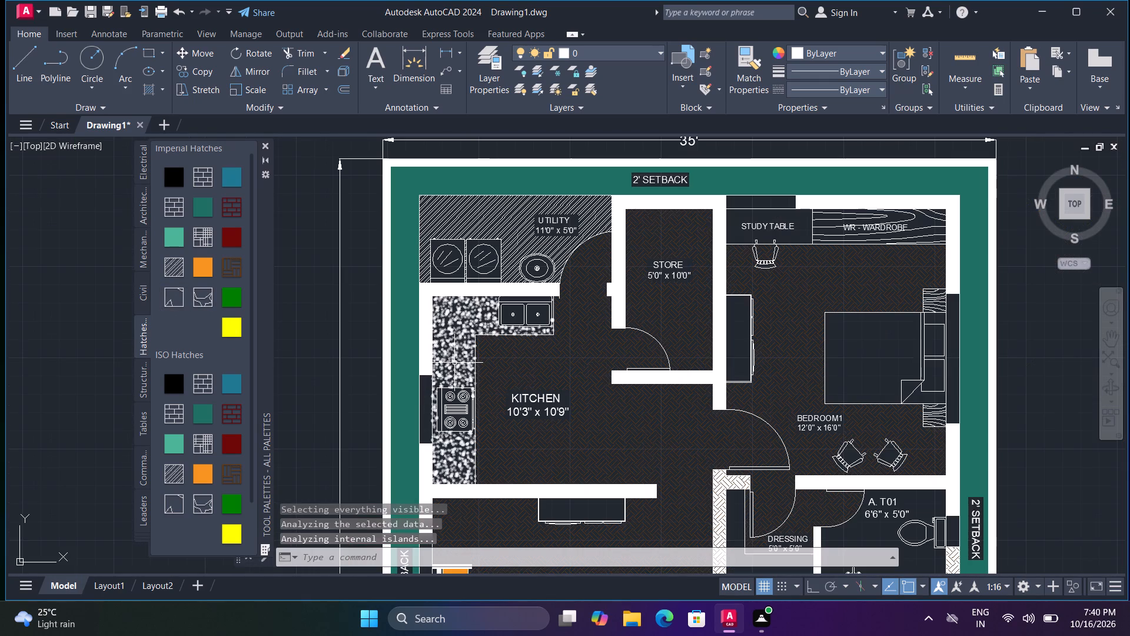
key("Escape")
Fill the beds in Bedroom 1 and Bedroom 2 with the same speckled hatch used on the kitchen counter.
scroll(456, 363, "down", 1)
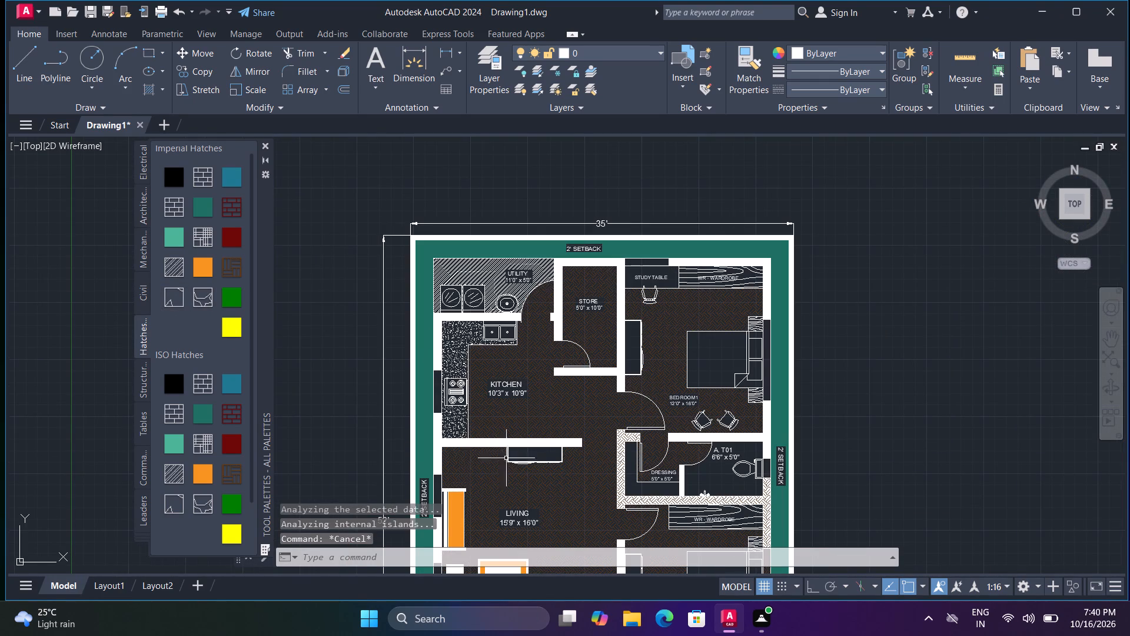
middle_click_drag(358, 422, 328, 373)
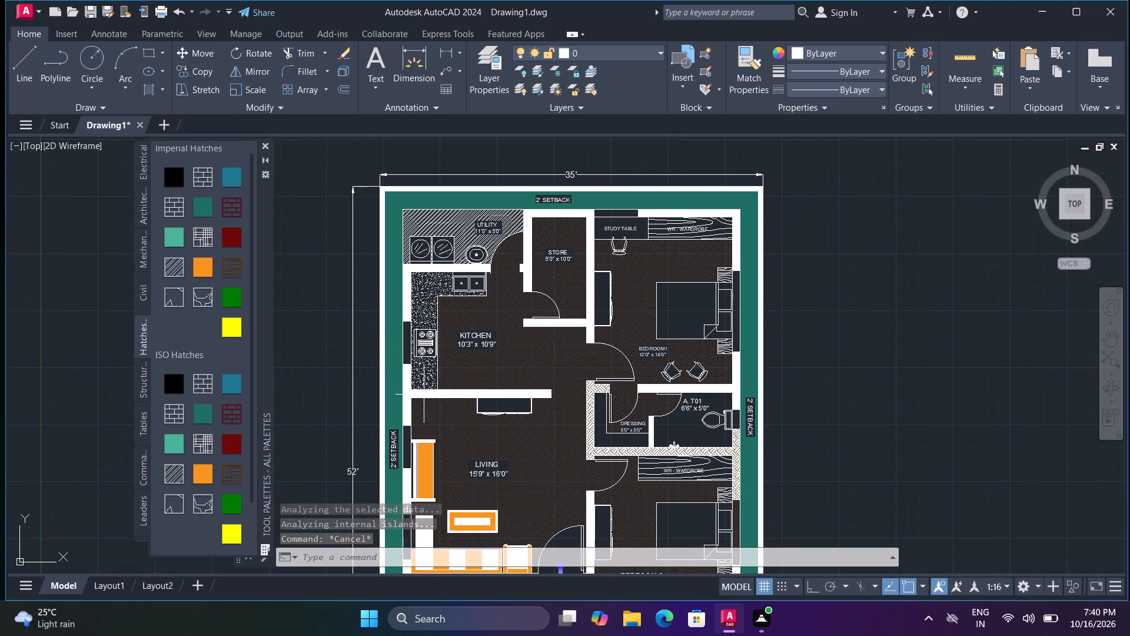
middle_click_drag(530, 452, 449, 419)
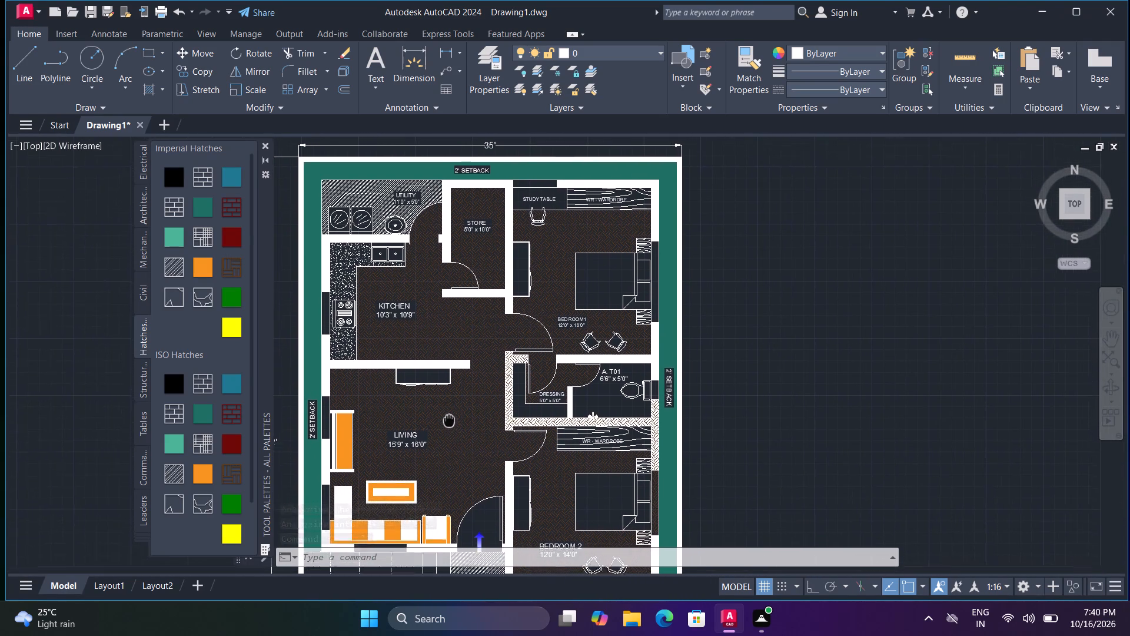
middle_click_drag(449, 419, 444, 402)
middle_click(439, 391)
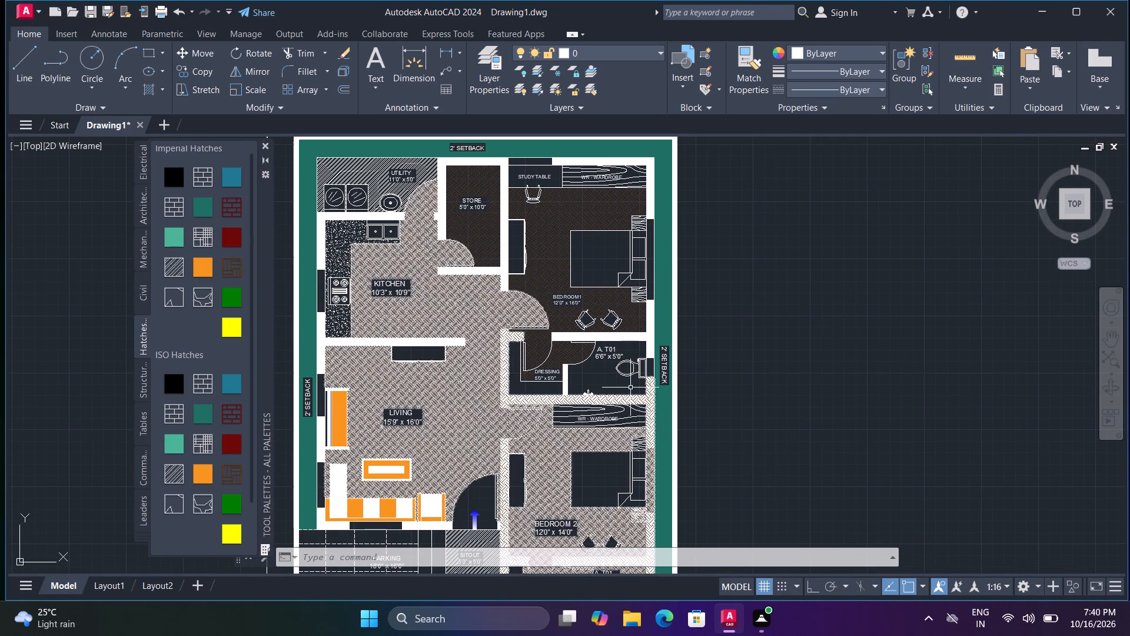
middle_click_drag(605, 343, 563, 448)
scroll(564, 383, "up", 1)
key("space")
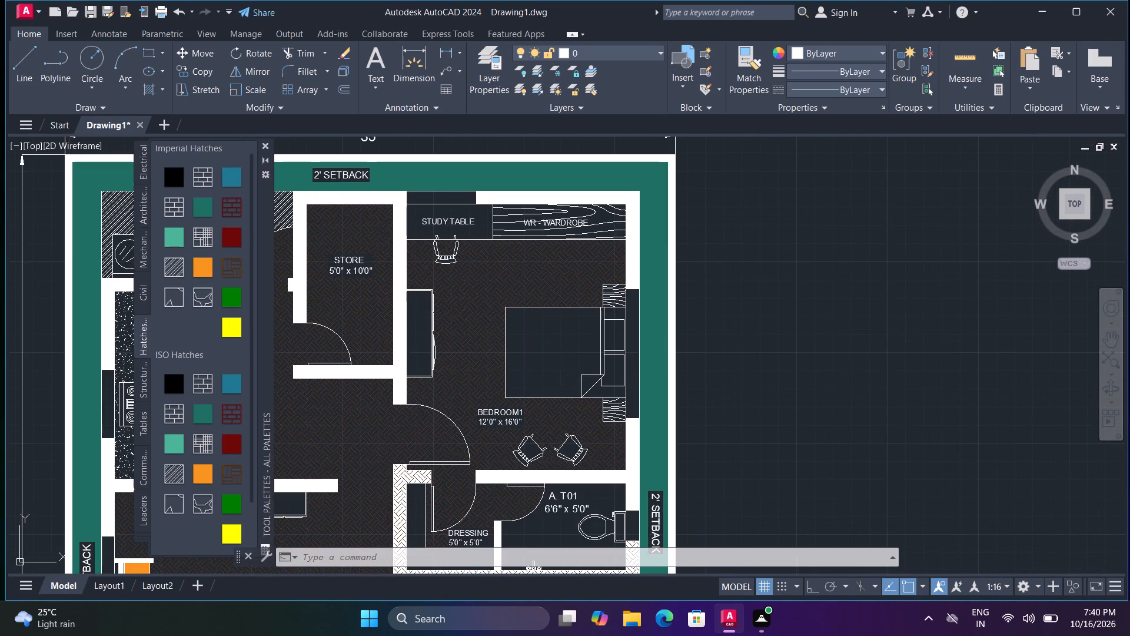
left_click(550, 355)
middle_click_drag(579, 486, 501, 203)
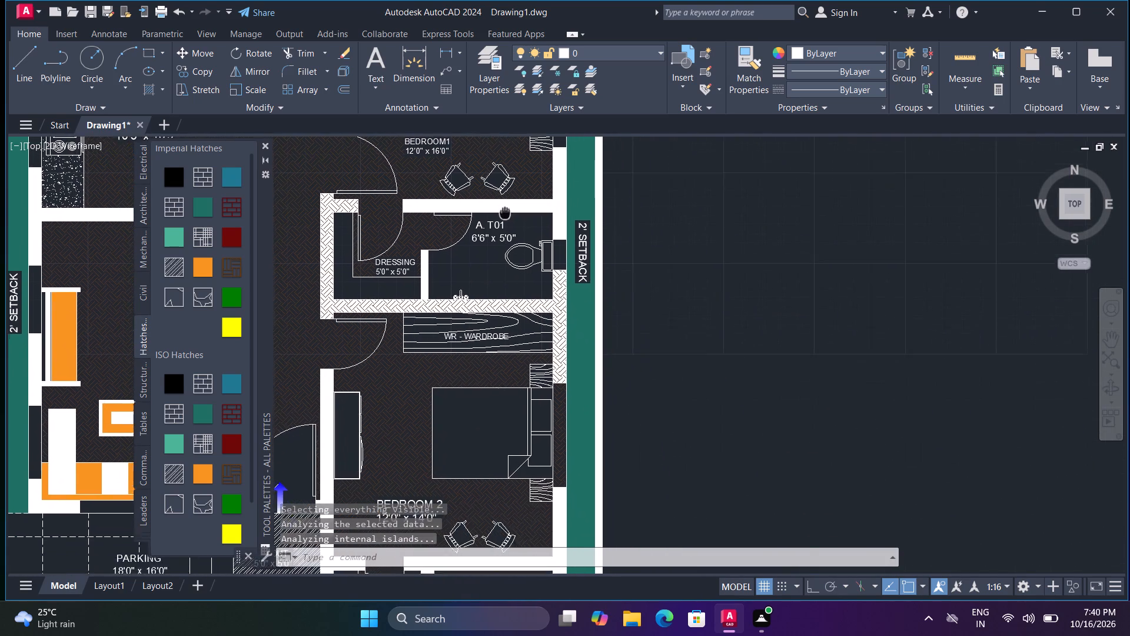
middle_click_drag(501, 203, 501, 198)
key("space")
left_click(487, 413)
Fill the floor of the A. T01 toilet attached to Bedroom 1 with the ISO Earth hatch.
scroll(486, 428, "down", 1)
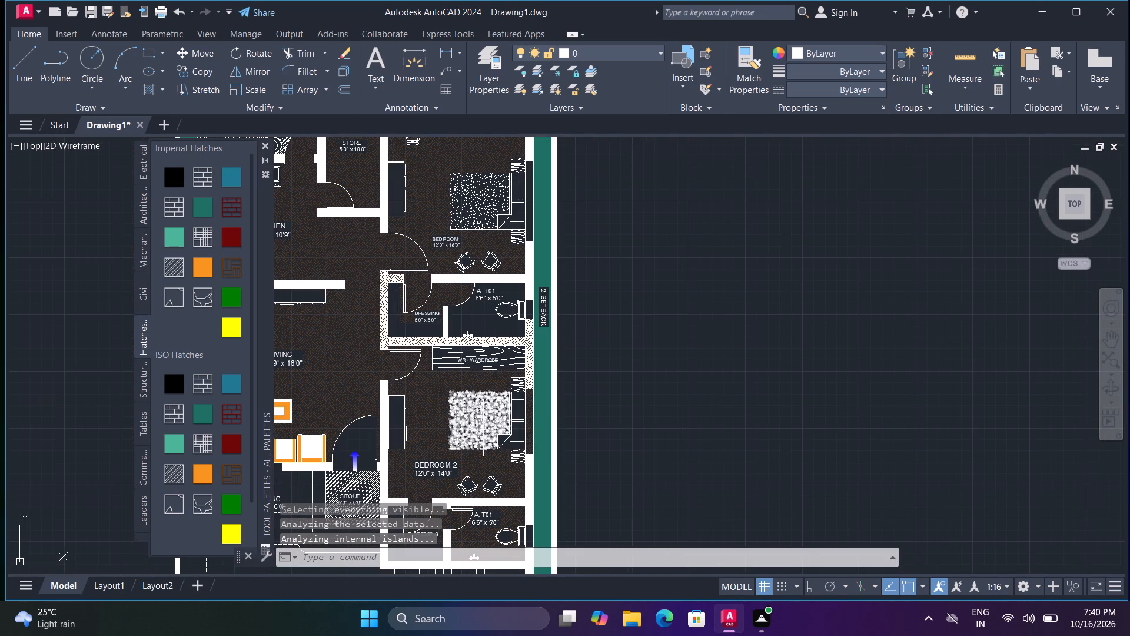
scroll(507, 337, "up", 1)
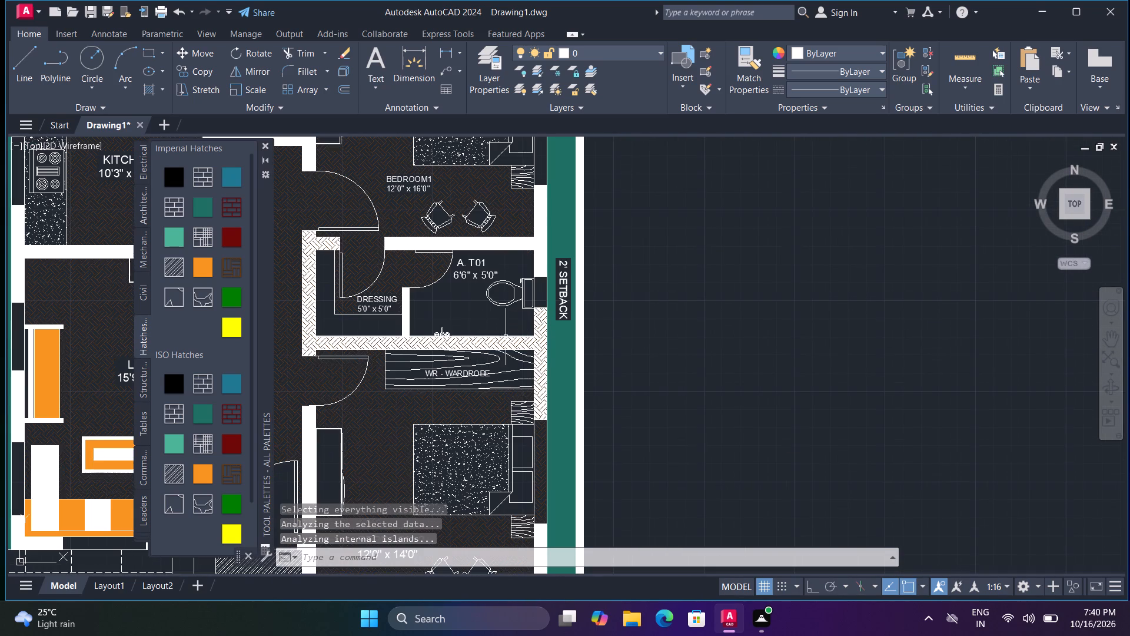
left_click(231, 478)
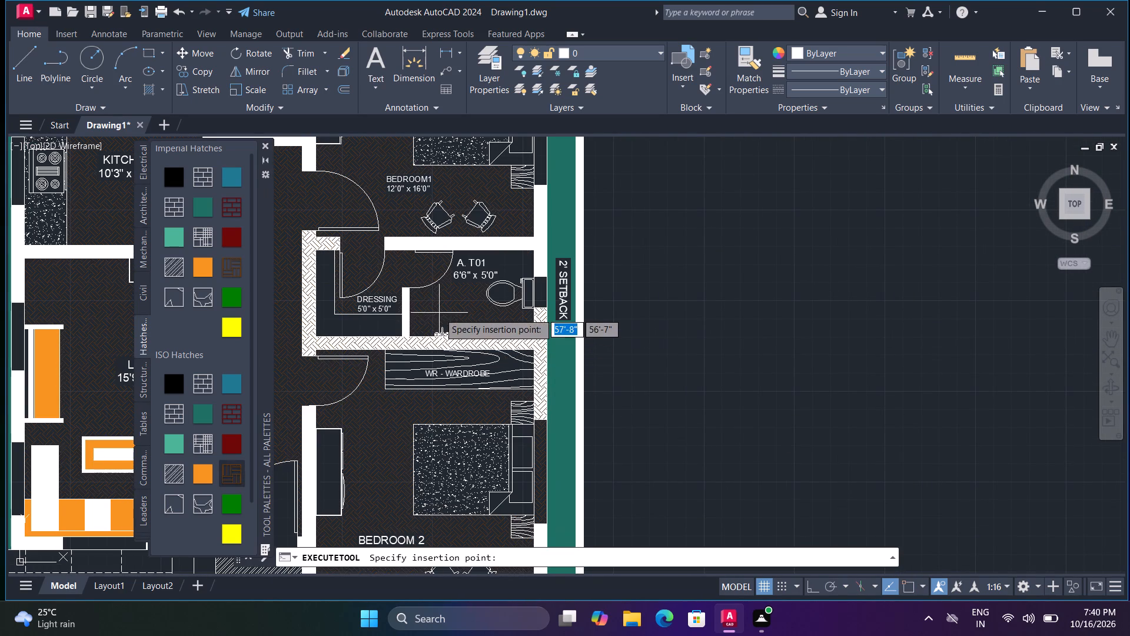
left_click(440, 313)
Fill the L-shaped unit in Bedroom 1's dressing area with the ISO Gravel hatch.
scroll(453, 324, "down", 1)
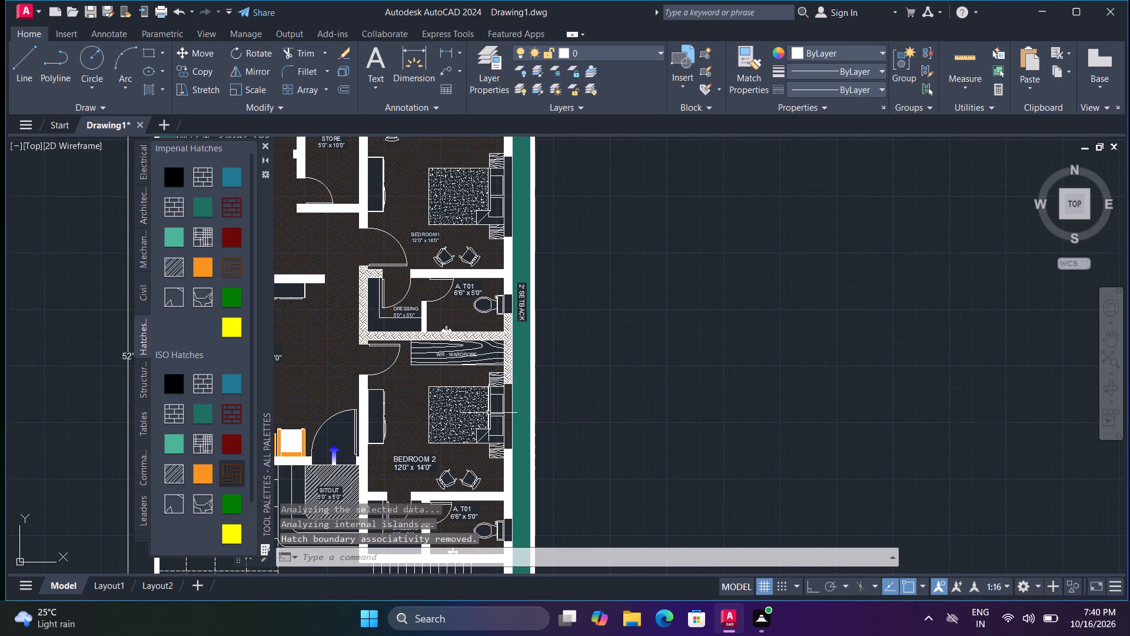
left_click(194, 508)
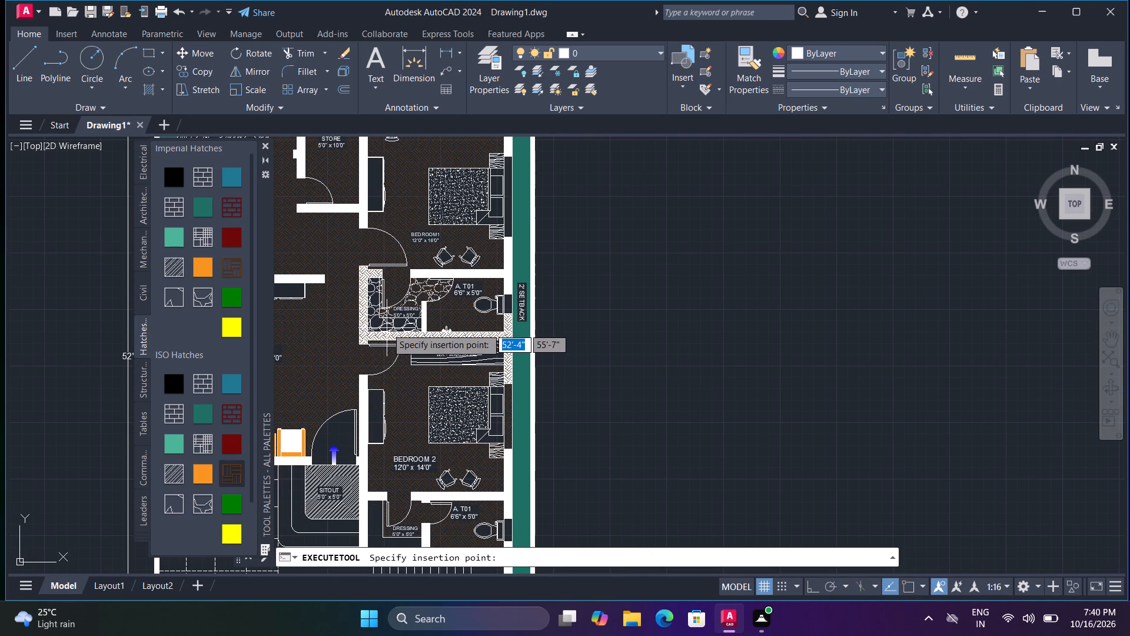
scroll(387, 328, "up", 2)
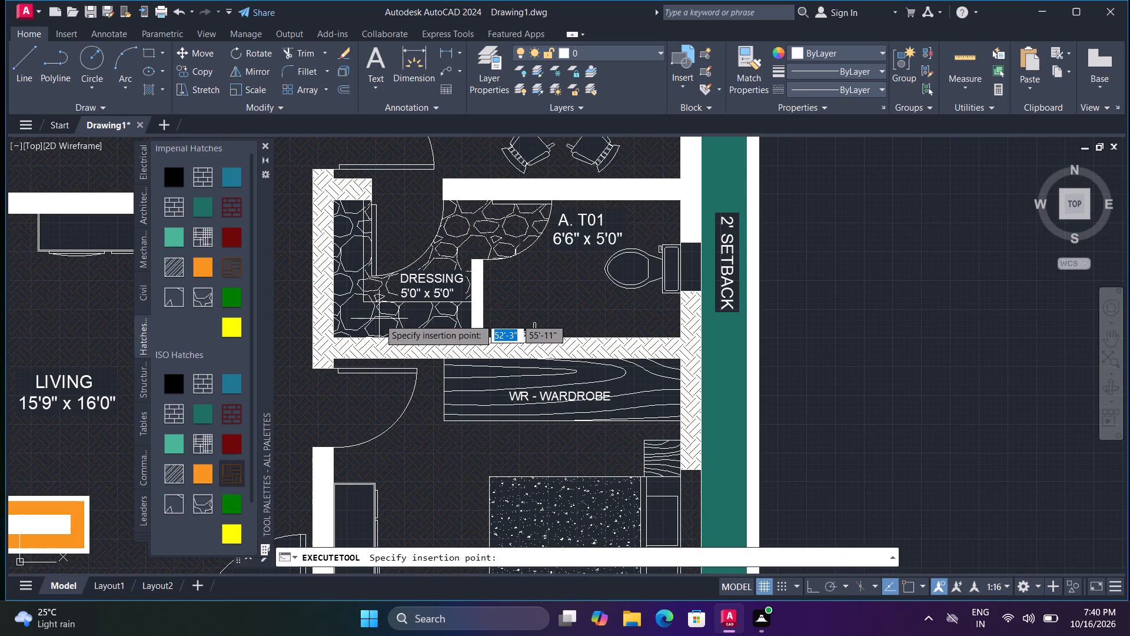
left_click(379, 319)
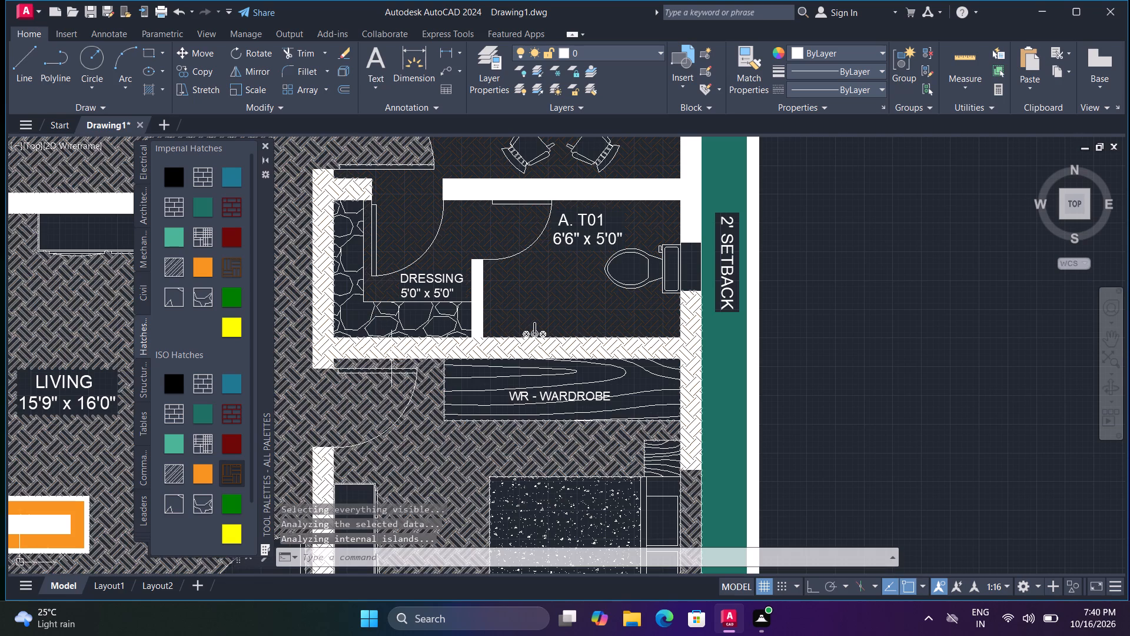
Fill the L-shaped unit in Bedroom 2's dressing area with the same ISO Gravel hatch.
scroll(408, 356, "down", 2)
scroll(384, 246, "up", 2)
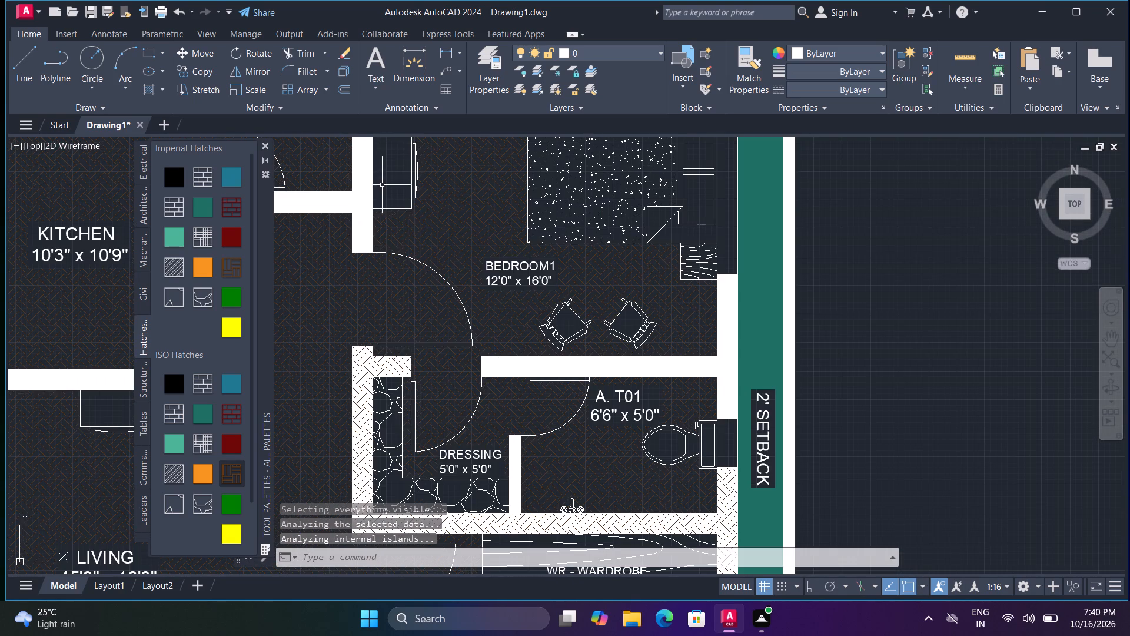
scroll(441, 402, "down", 2)
middle_click_drag(449, 415, 417, 309)
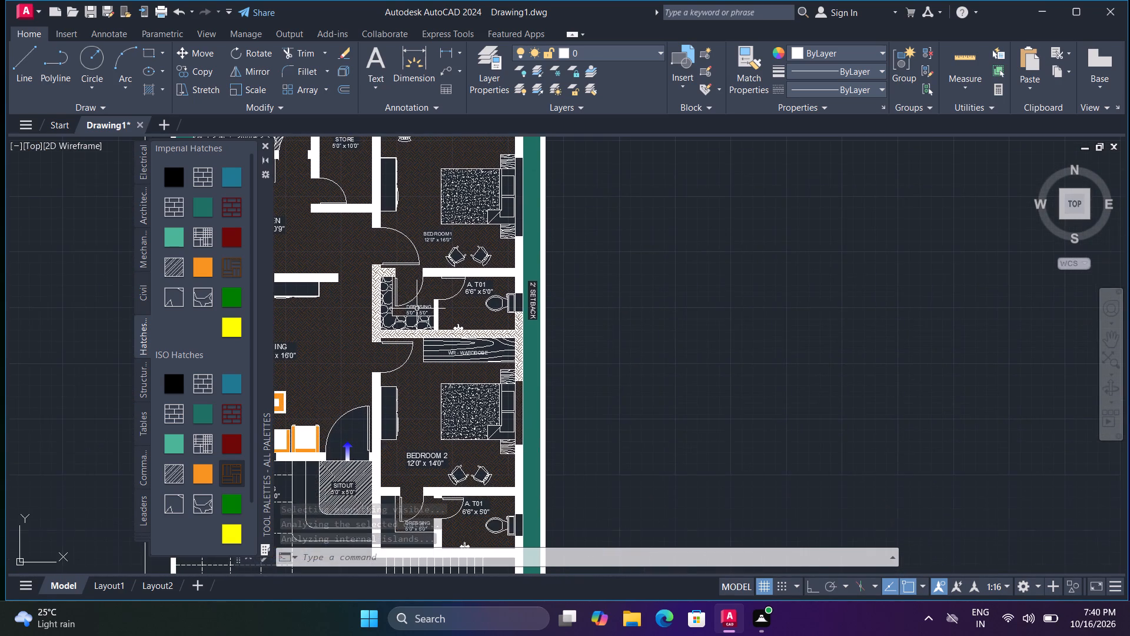
scroll(408, 329, "up", 1)
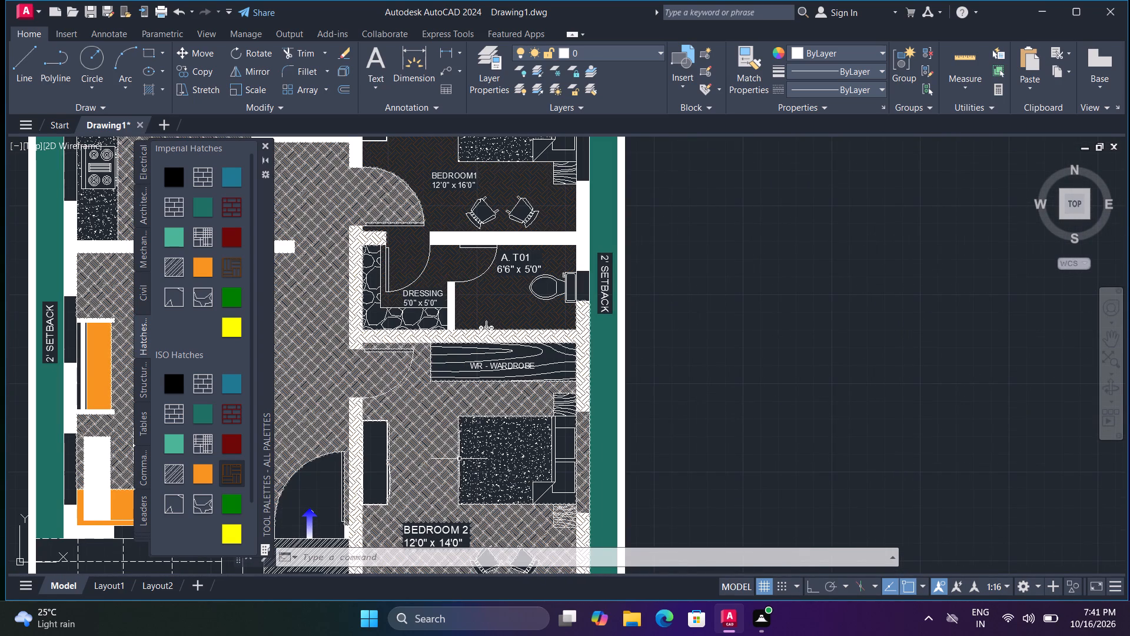
middle_click_drag(448, 495, 435, 432)
middle_click_drag(435, 416, 436, 409)
middle_click_drag(401, 455, 401, 317)
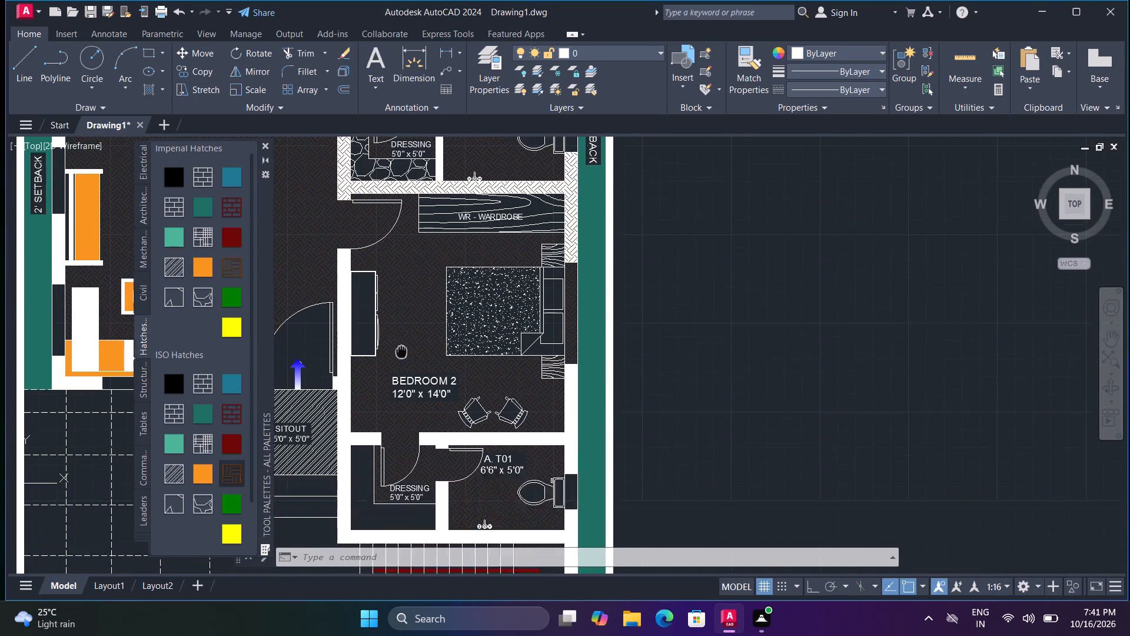
key("space")
left_click(369, 436)
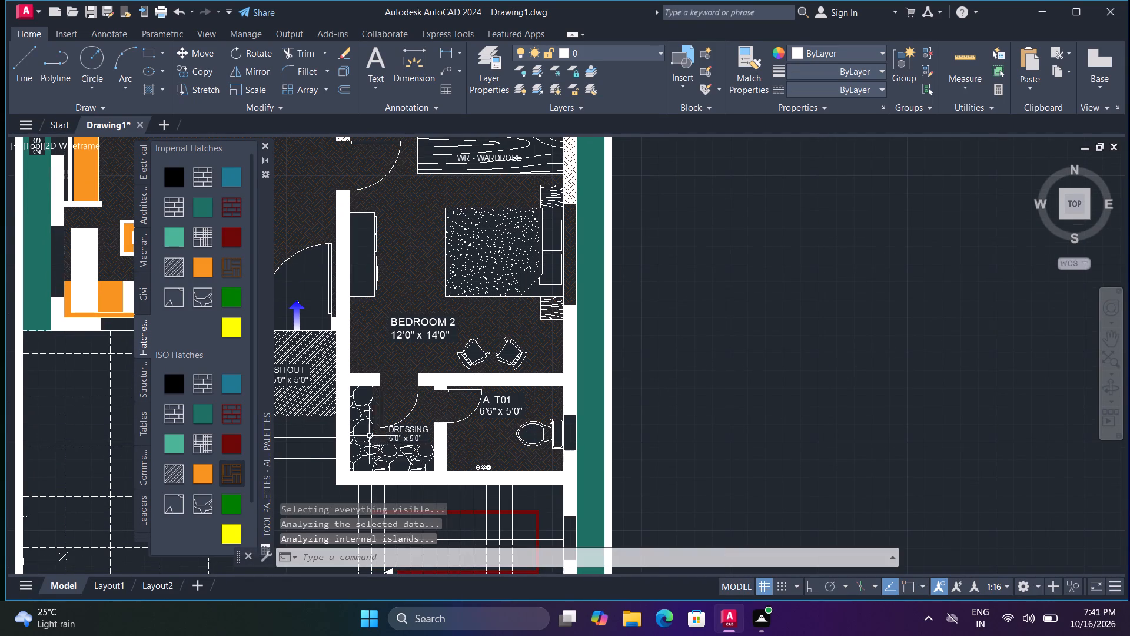
scroll(392, 461, "down", 1)
middle_click_drag(418, 331, 448, 449)
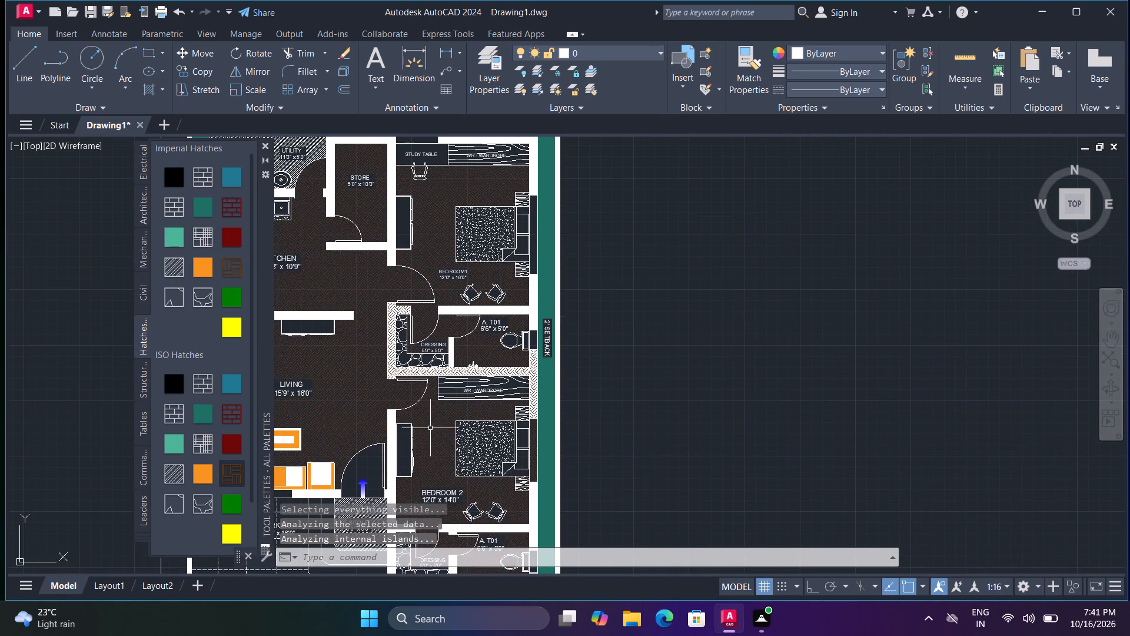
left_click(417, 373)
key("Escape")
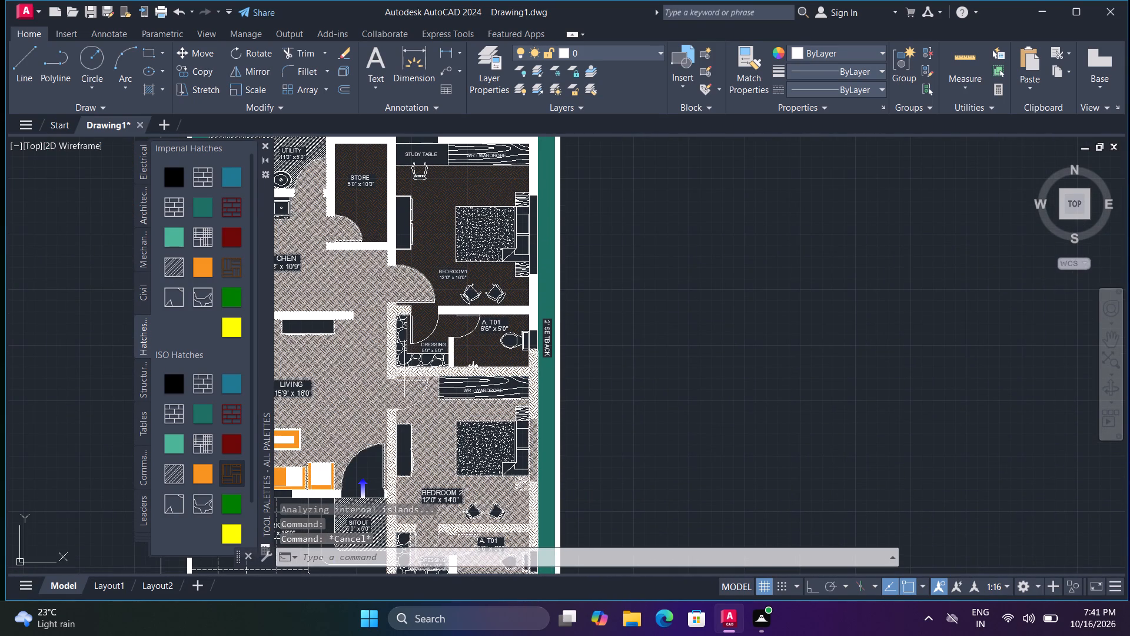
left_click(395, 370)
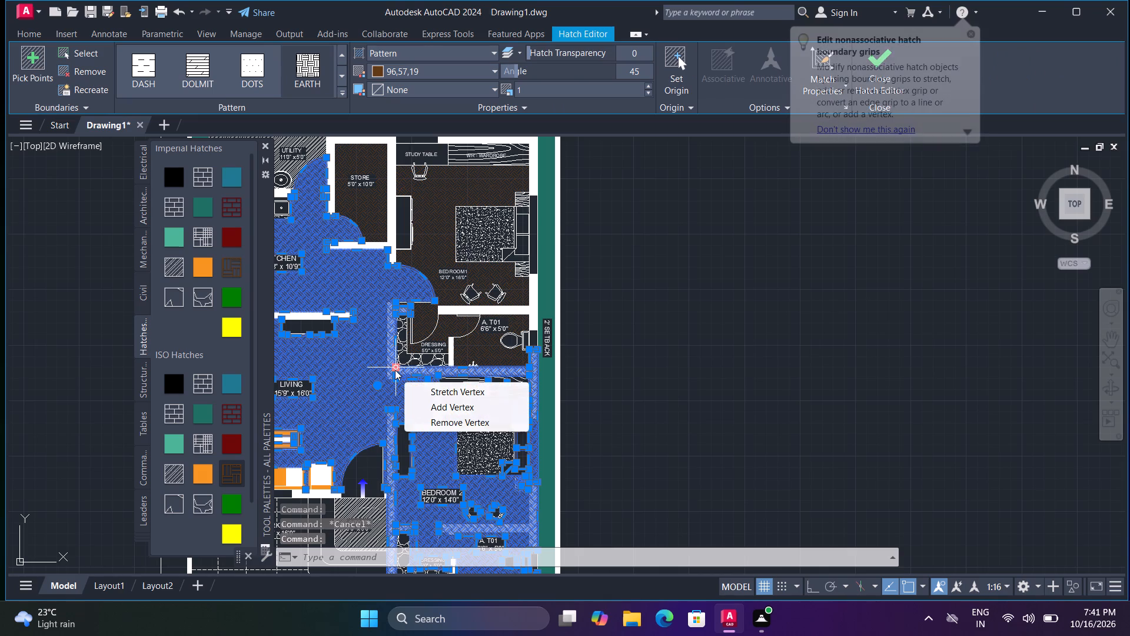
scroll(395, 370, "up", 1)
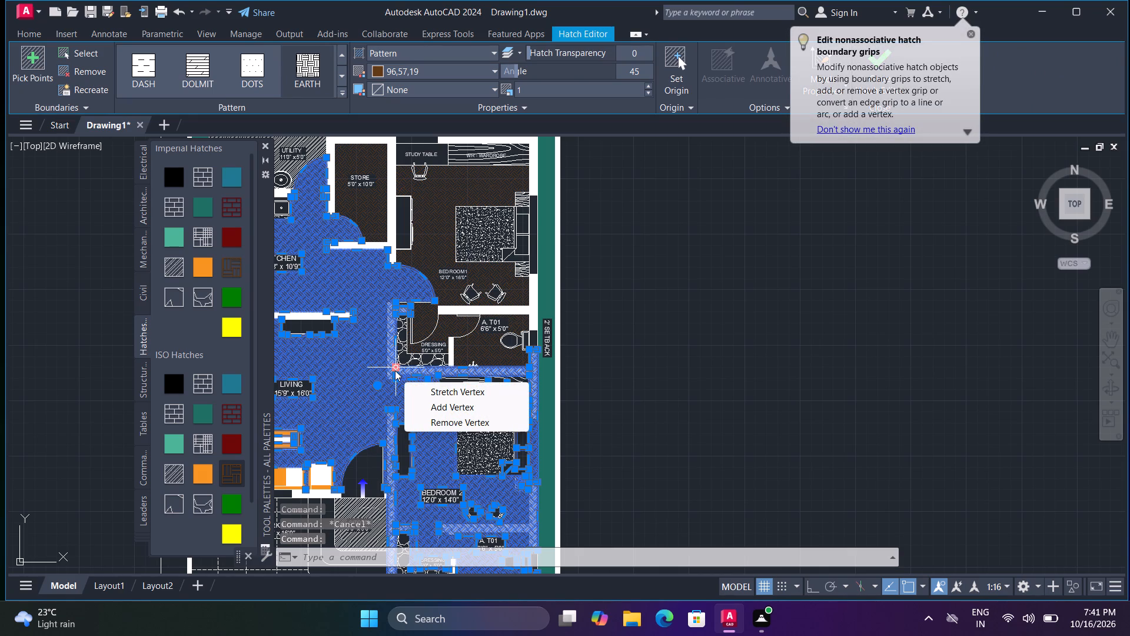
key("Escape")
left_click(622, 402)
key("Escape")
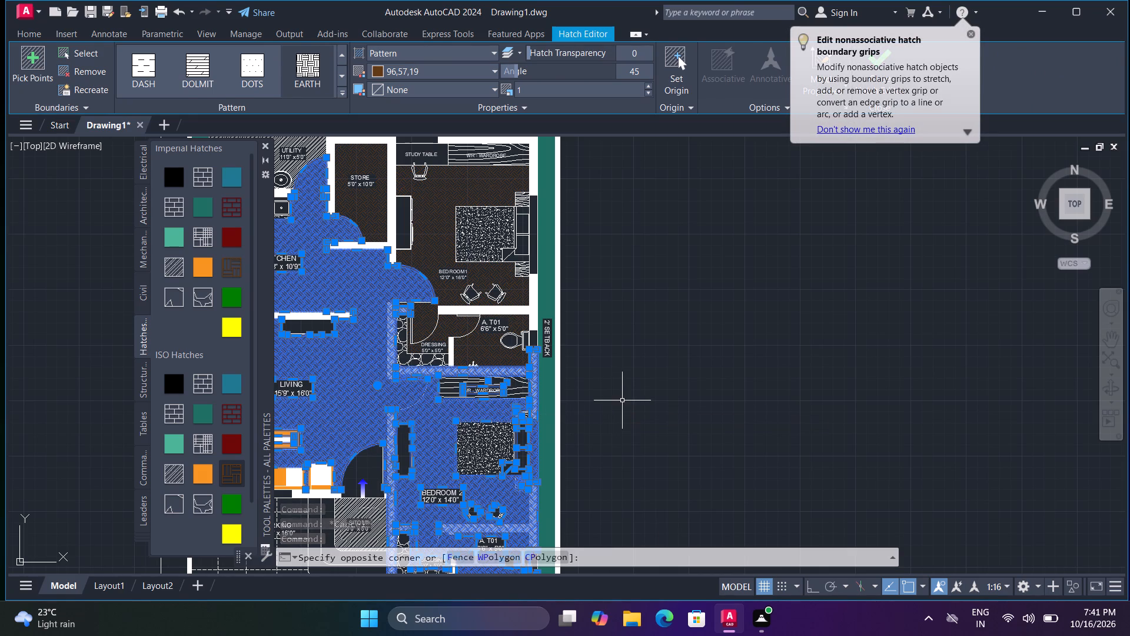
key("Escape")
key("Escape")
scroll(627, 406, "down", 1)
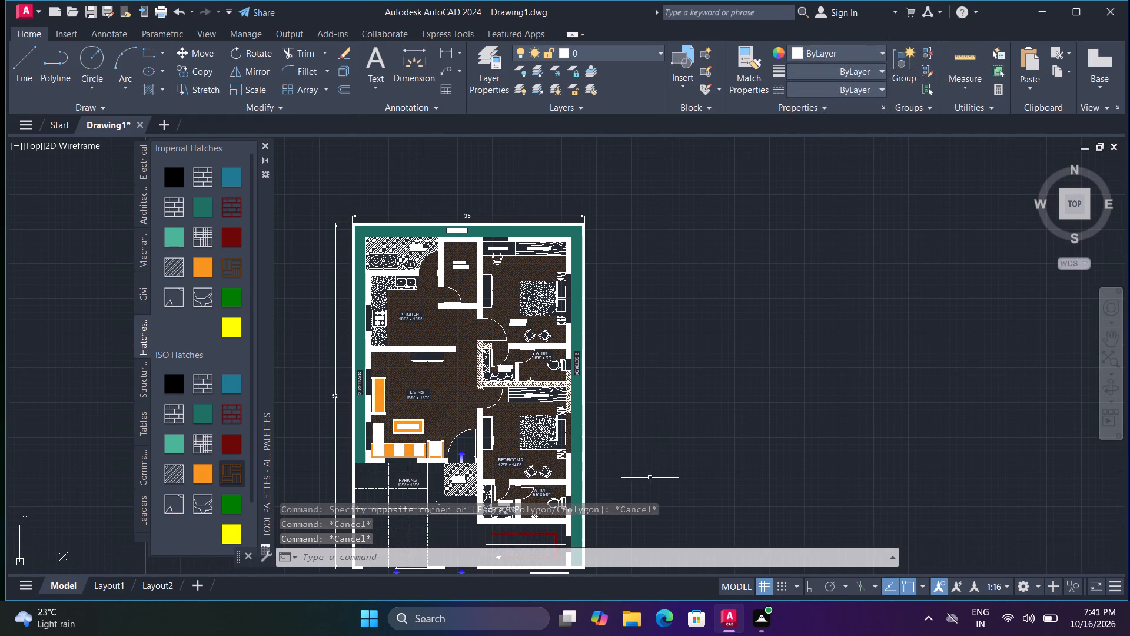
Fill the main entrance door's swing area beside the sitout with the ISO Earth hatch.
middle_click_drag(620, 463, 605, 416)
middle_click(605, 415)
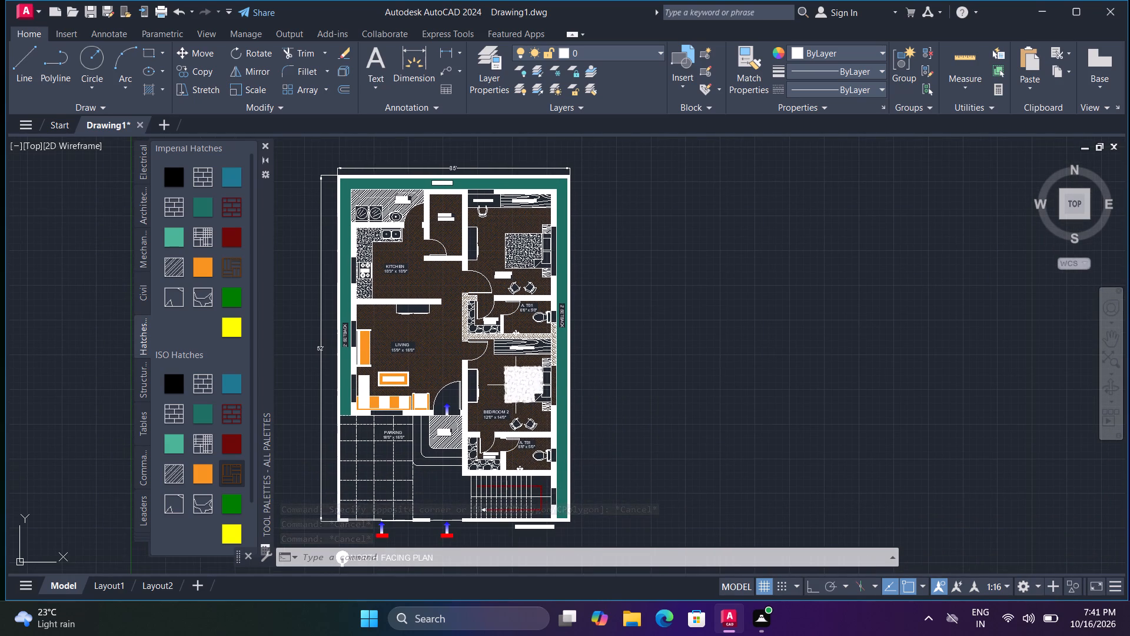
scroll(514, 380, "up", 3)
scroll(467, 397, "down", 1)
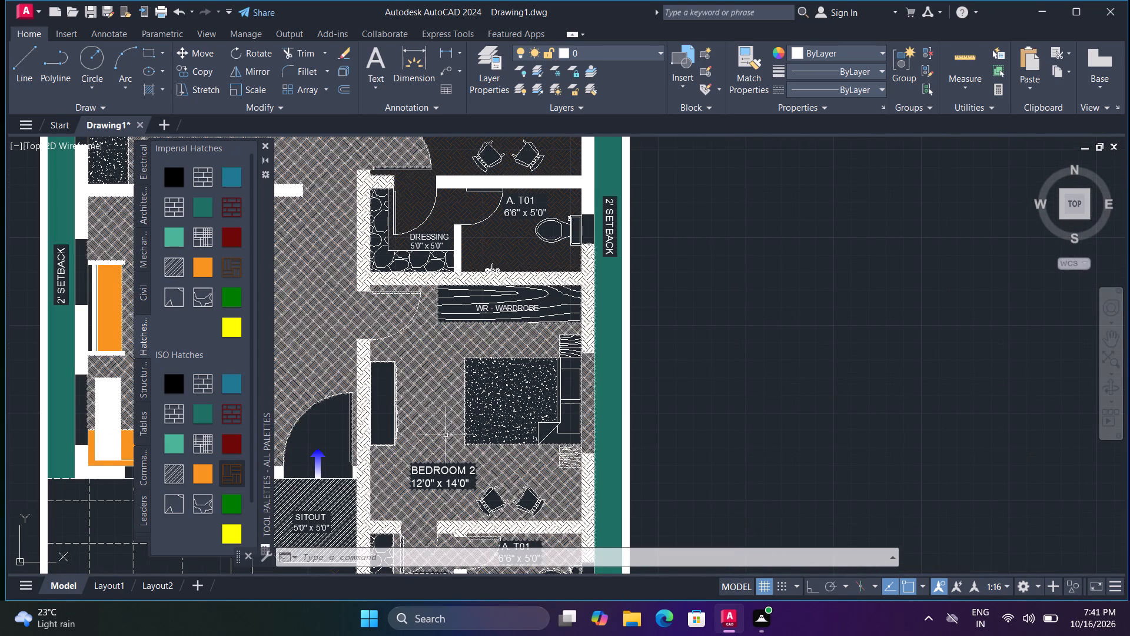
middle_click_drag(458, 438, 612, 432)
left_click(238, 475)
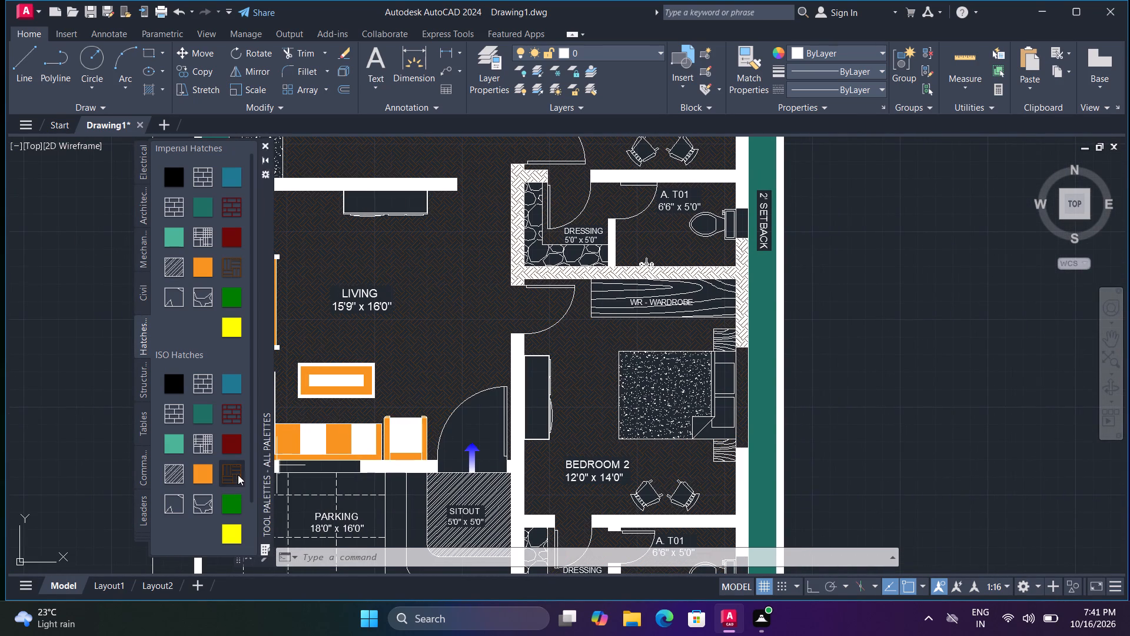
left_click(476, 429)
Stretch the main floor hatch's boundary points off the wall between the living area and Bedroom 1's dressing, down to its lower corner.
scroll(512, 380, "down", 2)
middle_click_drag(553, 355, 553, 428)
scroll(535, 399, "up", 3)
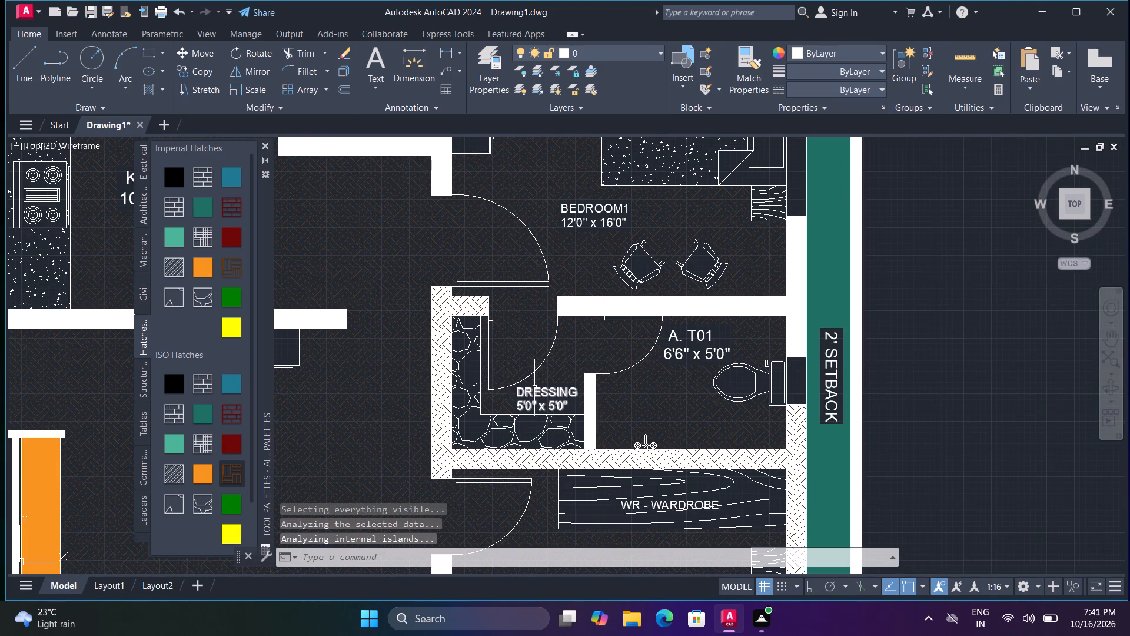
key("Escape")
left_click(449, 311)
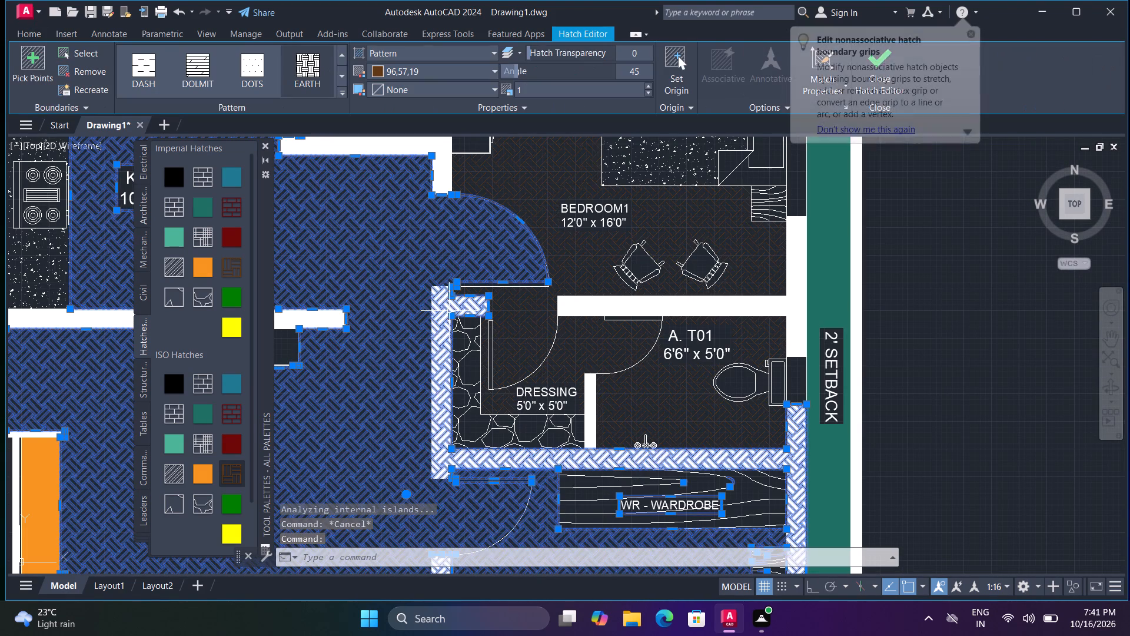
left_click(454, 316)
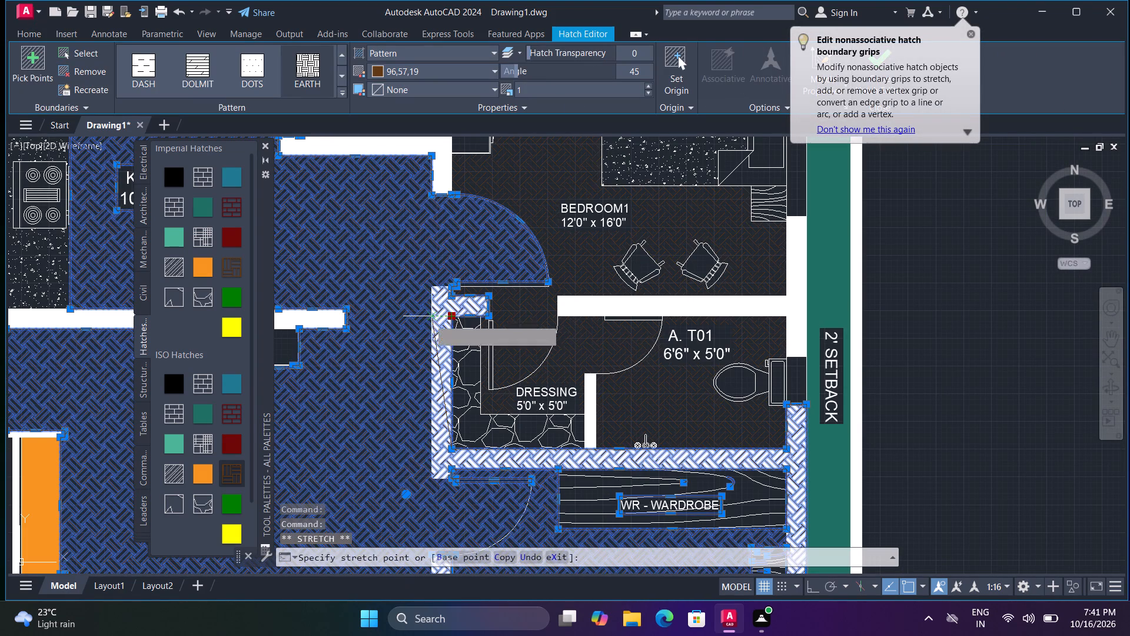
left_click(427, 319)
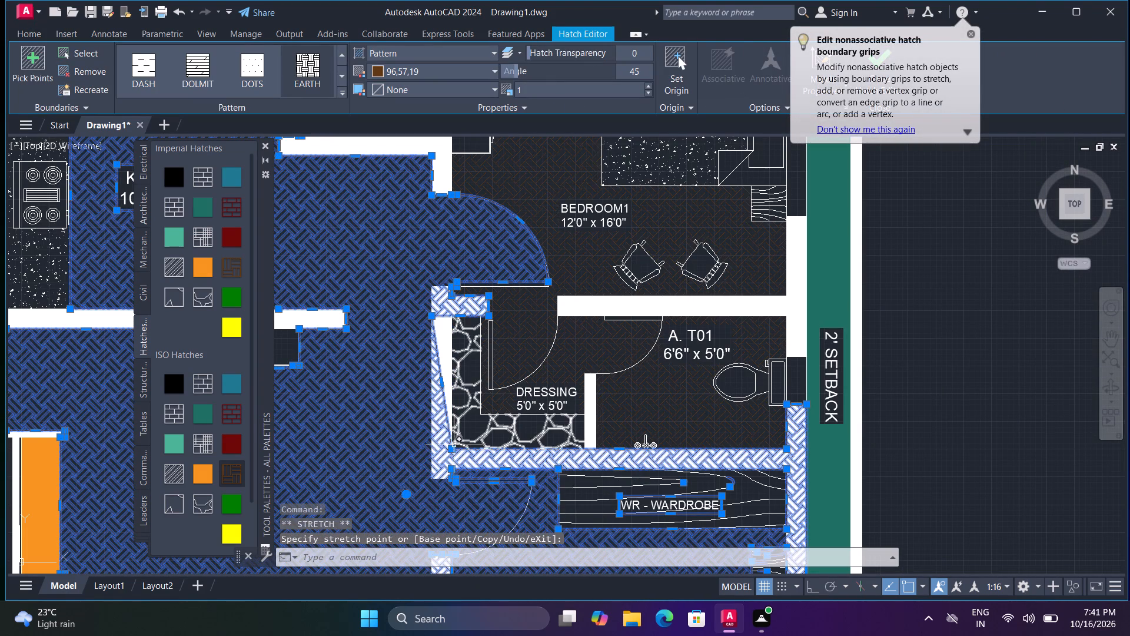
left_click(454, 445)
left_click(432, 450)
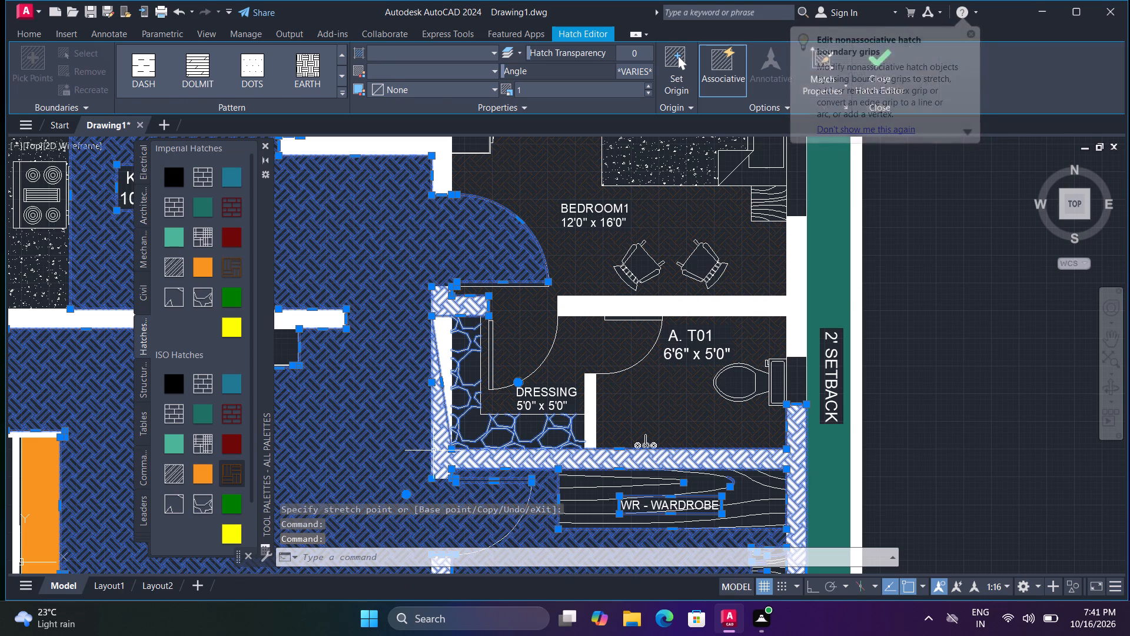
left_click(452, 451)
left_click(432, 453)
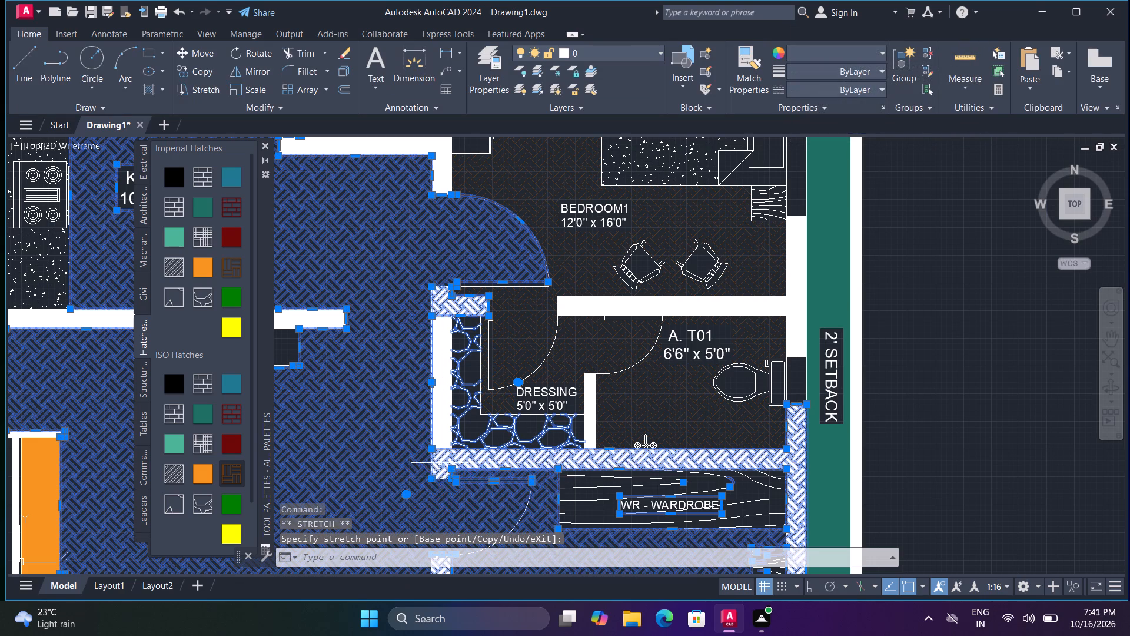
left_click(434, 450)
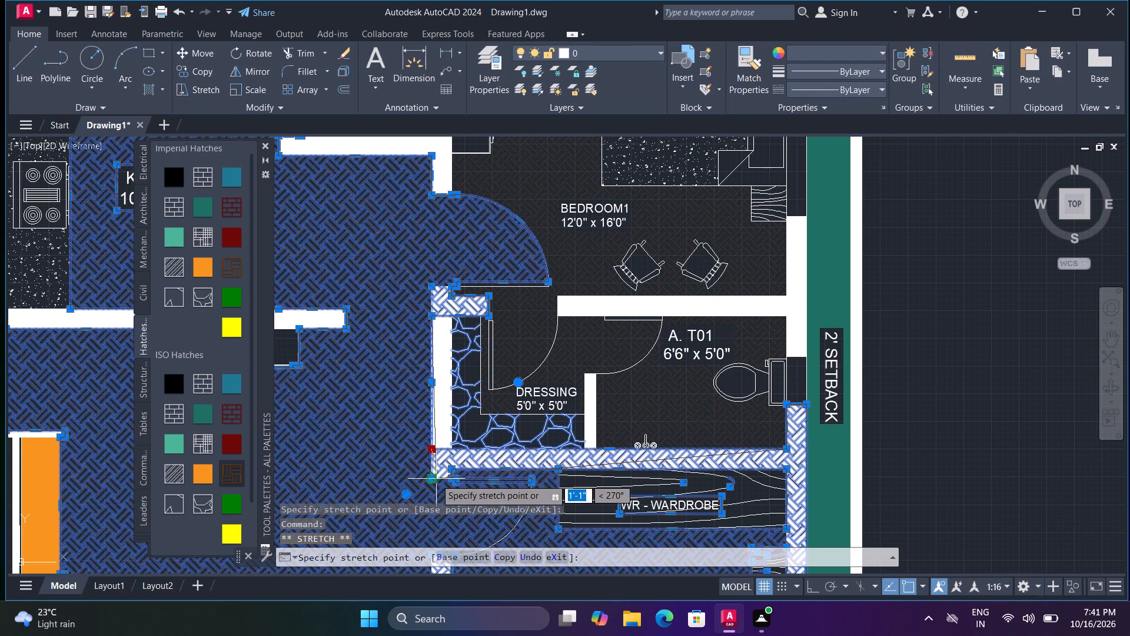
left_click(432, 479)
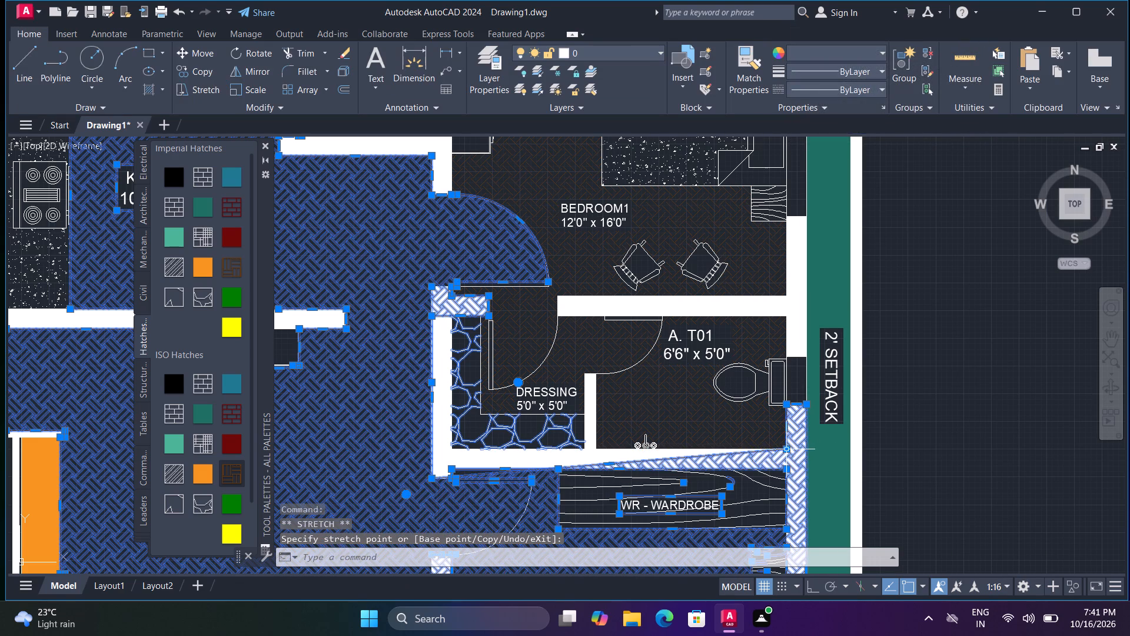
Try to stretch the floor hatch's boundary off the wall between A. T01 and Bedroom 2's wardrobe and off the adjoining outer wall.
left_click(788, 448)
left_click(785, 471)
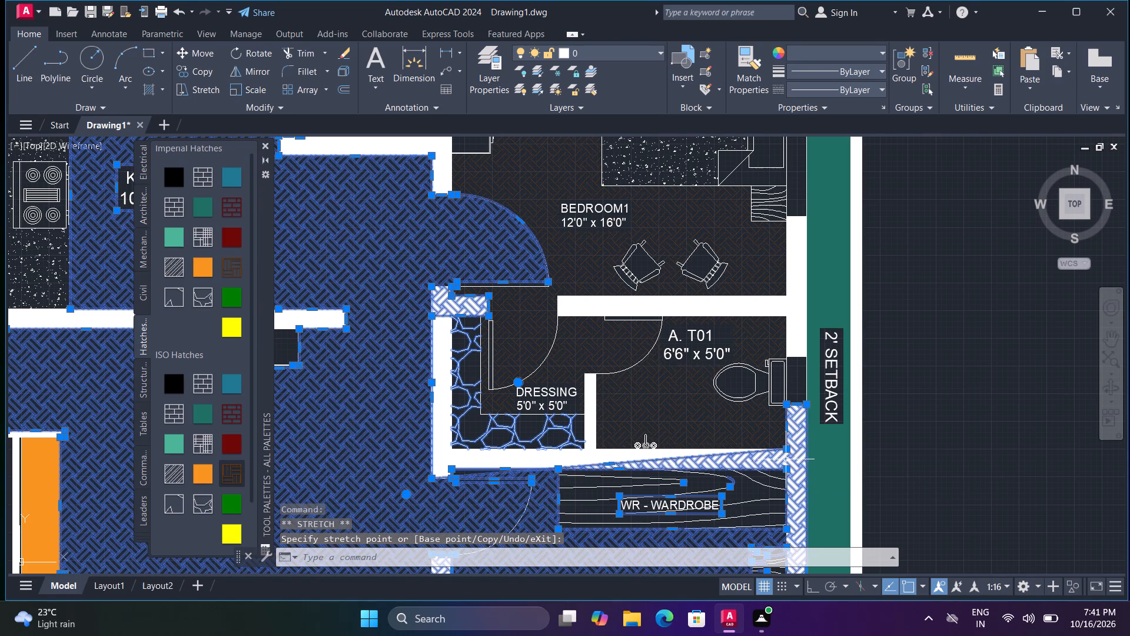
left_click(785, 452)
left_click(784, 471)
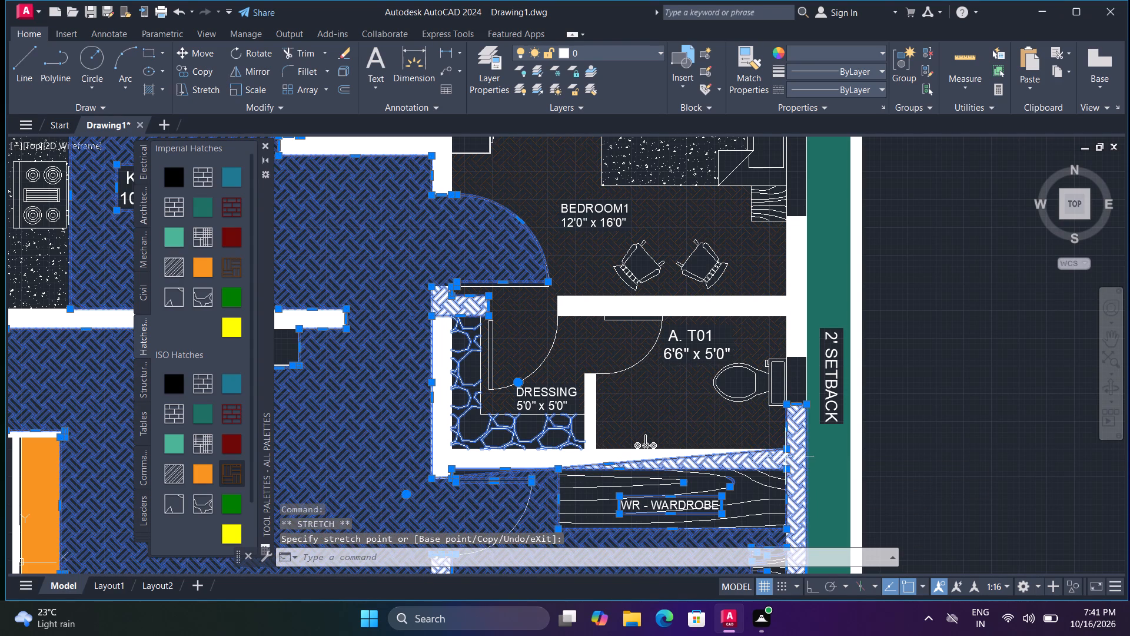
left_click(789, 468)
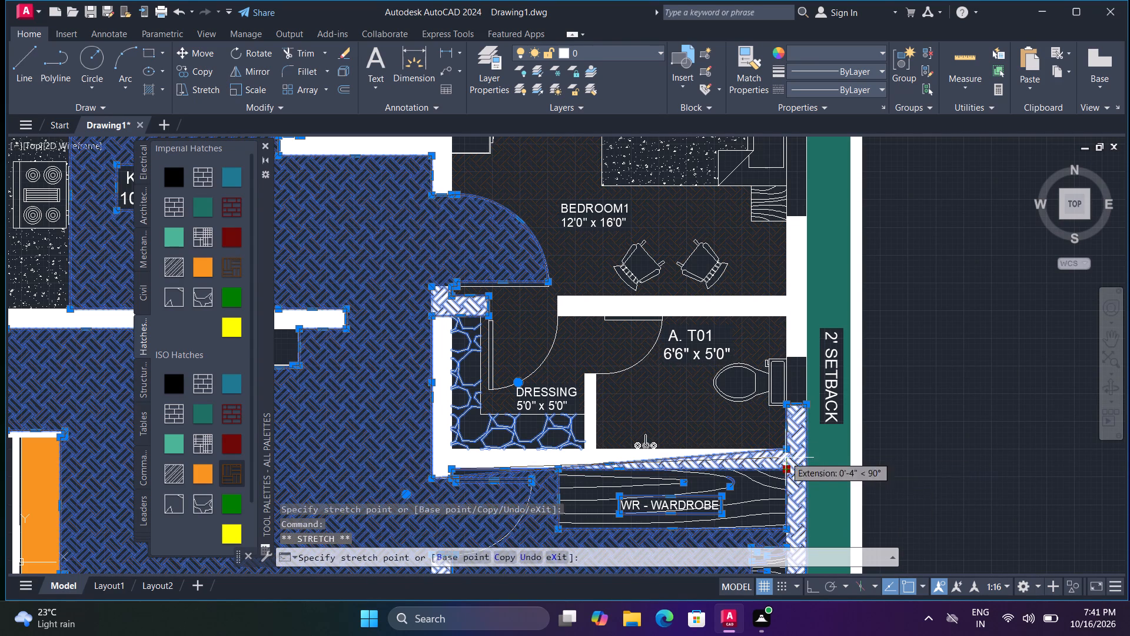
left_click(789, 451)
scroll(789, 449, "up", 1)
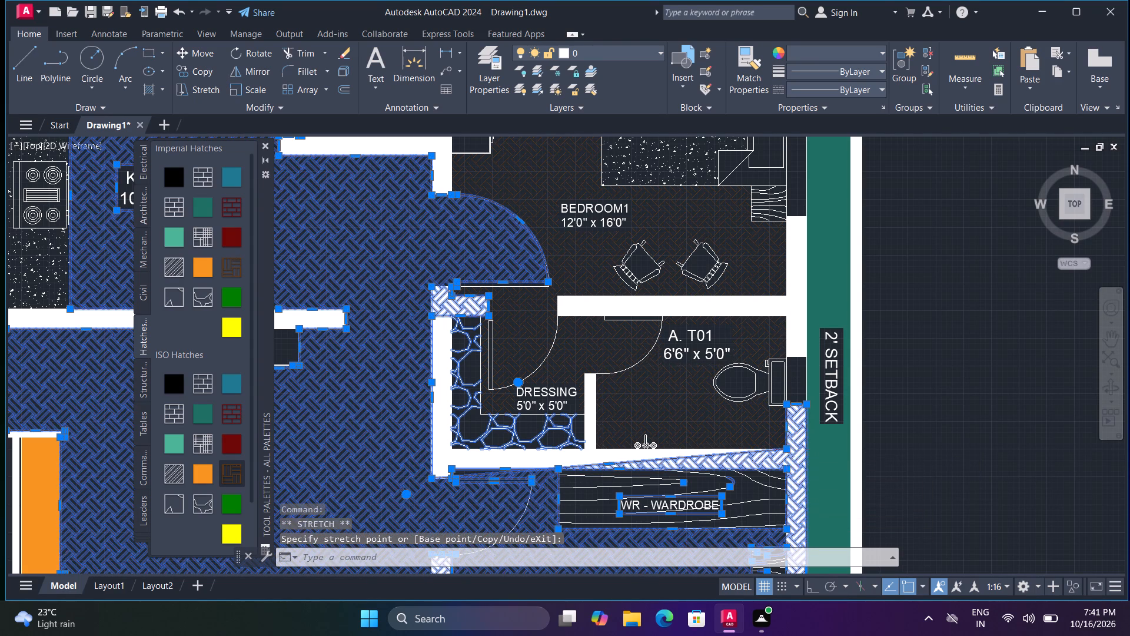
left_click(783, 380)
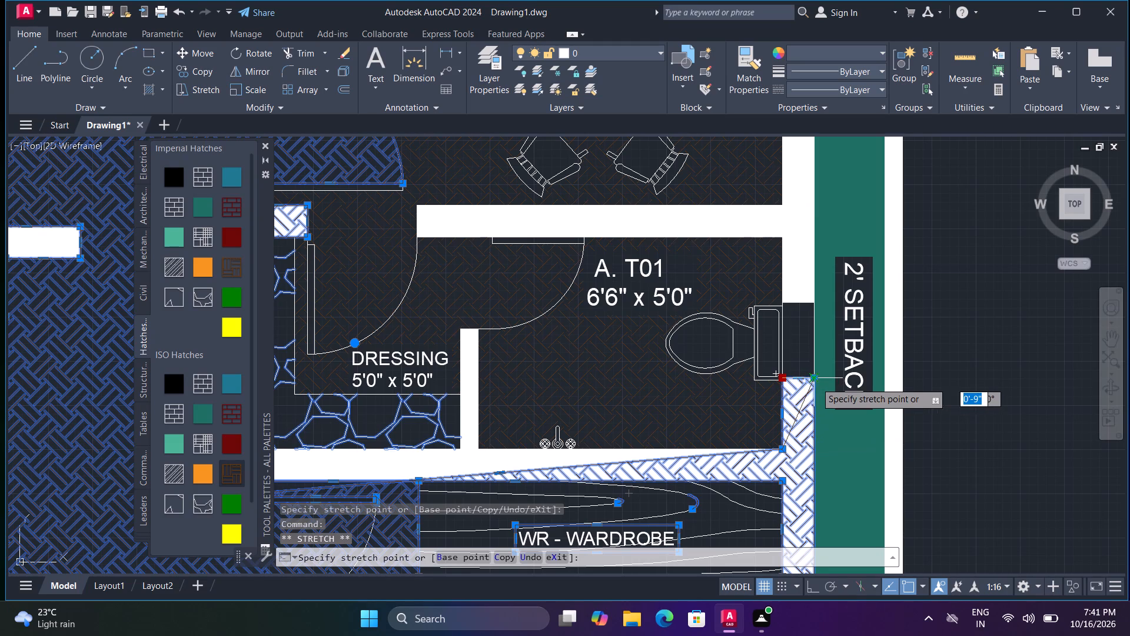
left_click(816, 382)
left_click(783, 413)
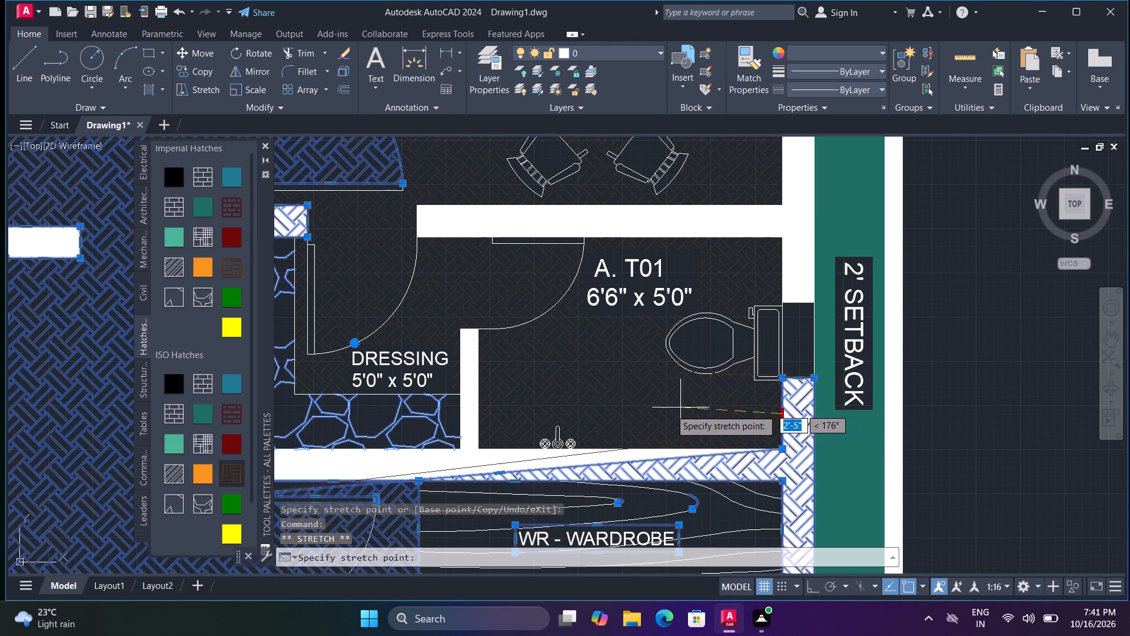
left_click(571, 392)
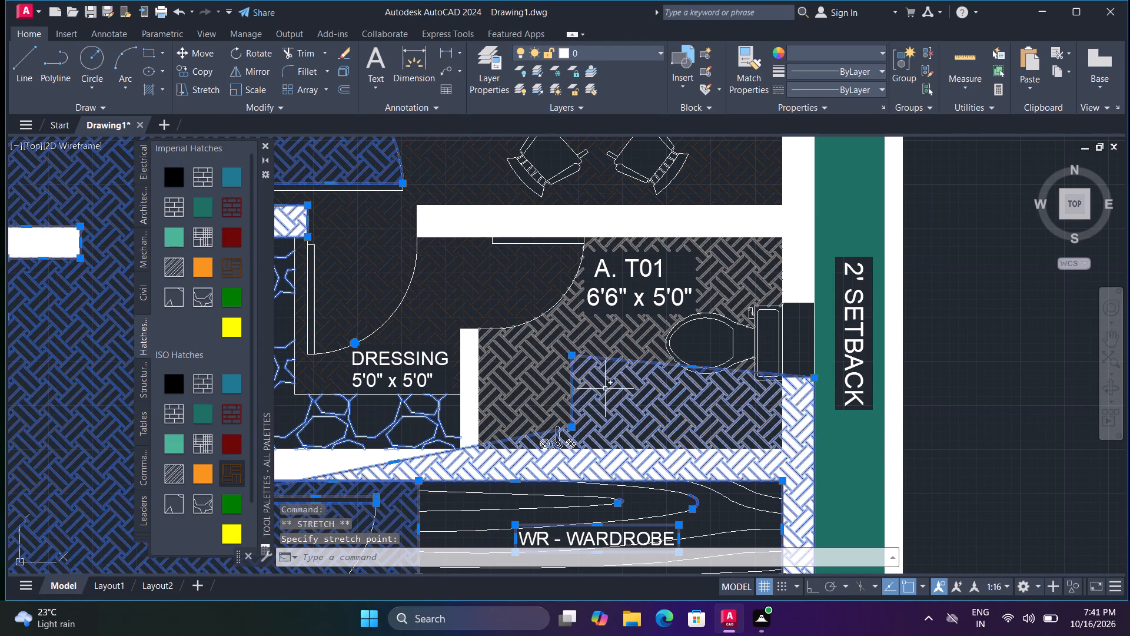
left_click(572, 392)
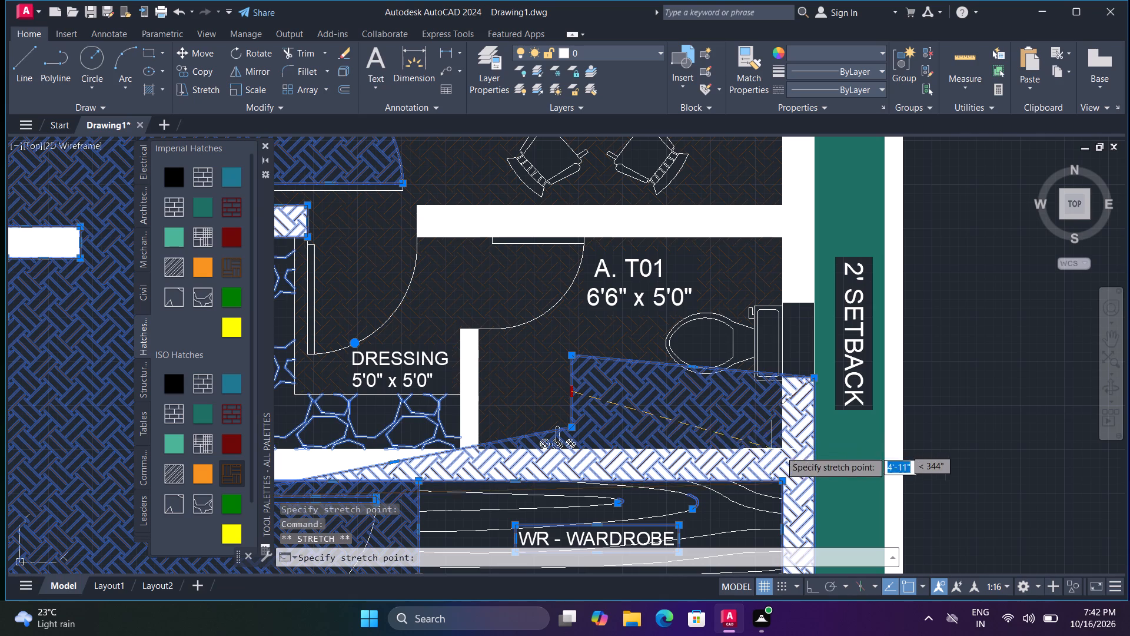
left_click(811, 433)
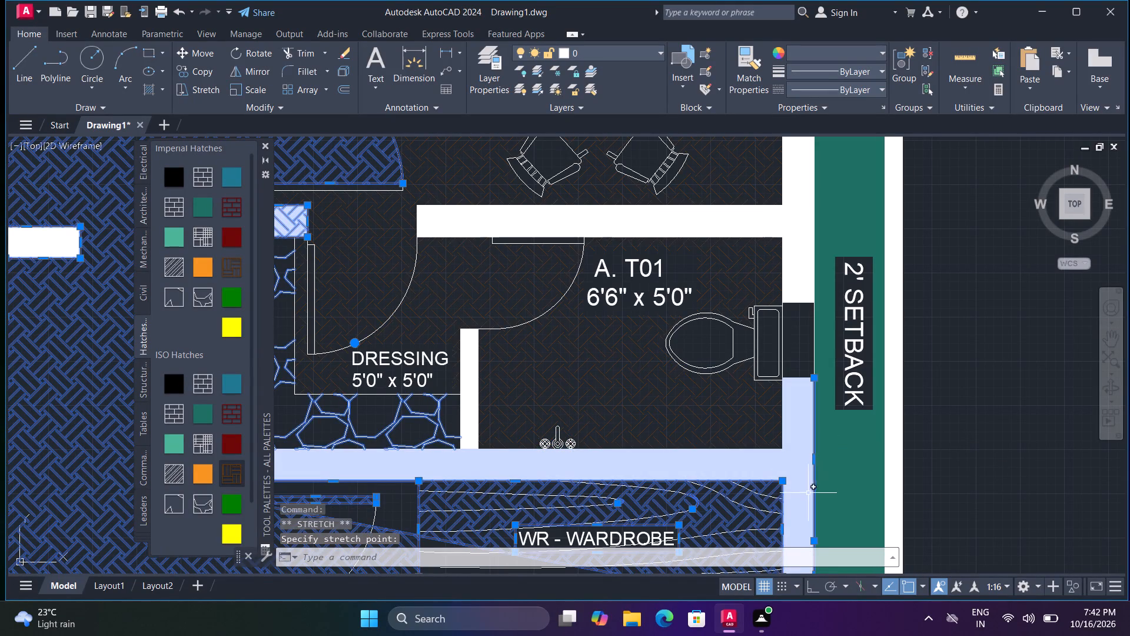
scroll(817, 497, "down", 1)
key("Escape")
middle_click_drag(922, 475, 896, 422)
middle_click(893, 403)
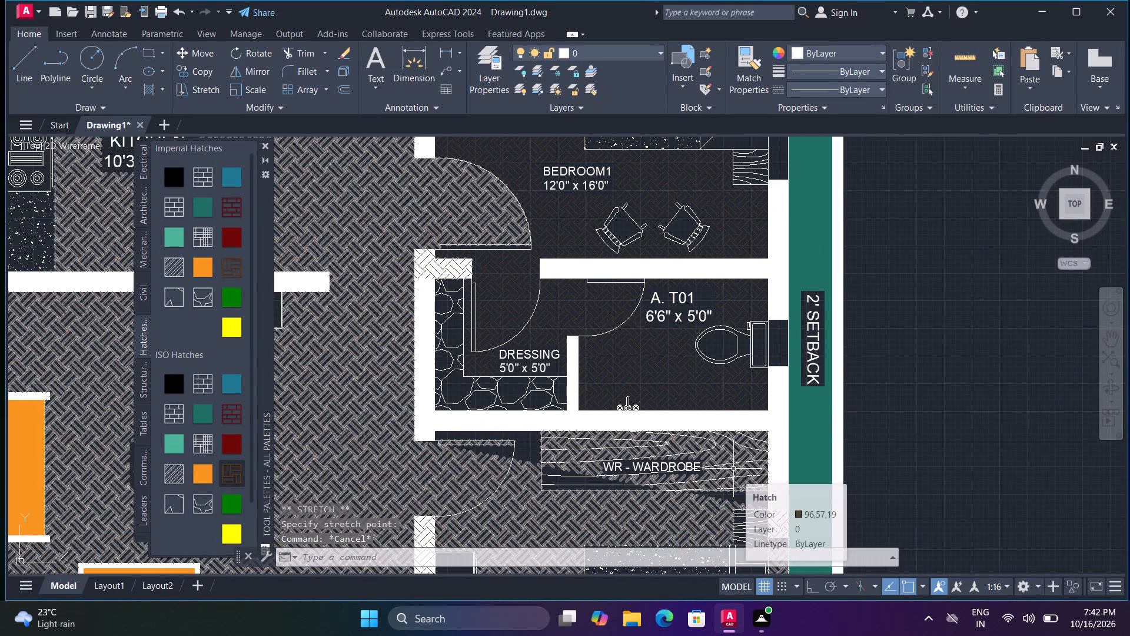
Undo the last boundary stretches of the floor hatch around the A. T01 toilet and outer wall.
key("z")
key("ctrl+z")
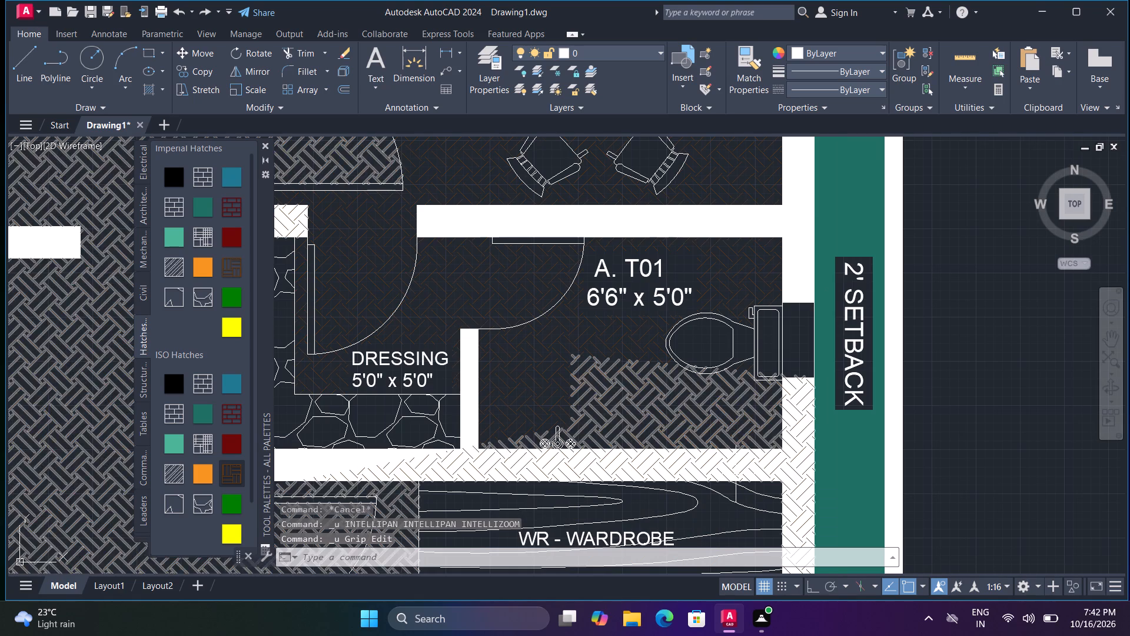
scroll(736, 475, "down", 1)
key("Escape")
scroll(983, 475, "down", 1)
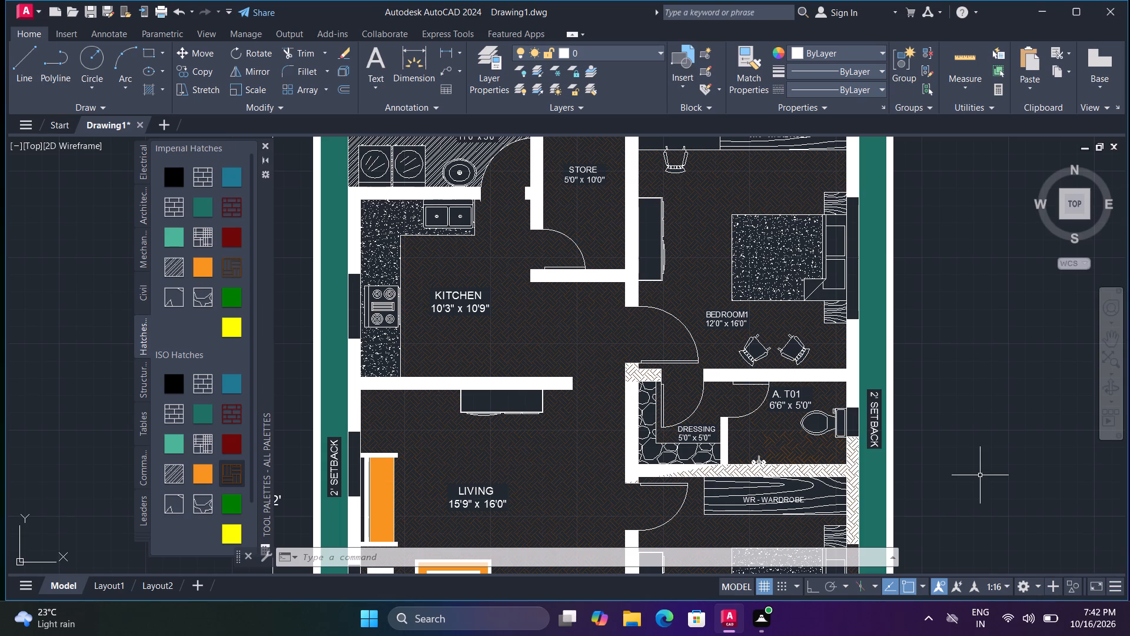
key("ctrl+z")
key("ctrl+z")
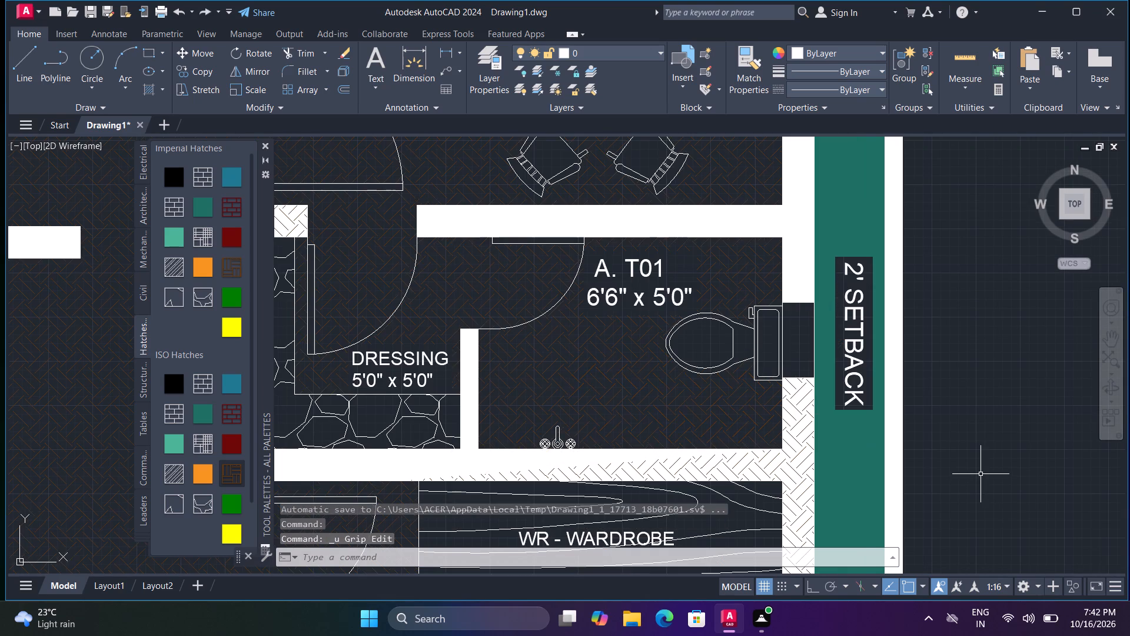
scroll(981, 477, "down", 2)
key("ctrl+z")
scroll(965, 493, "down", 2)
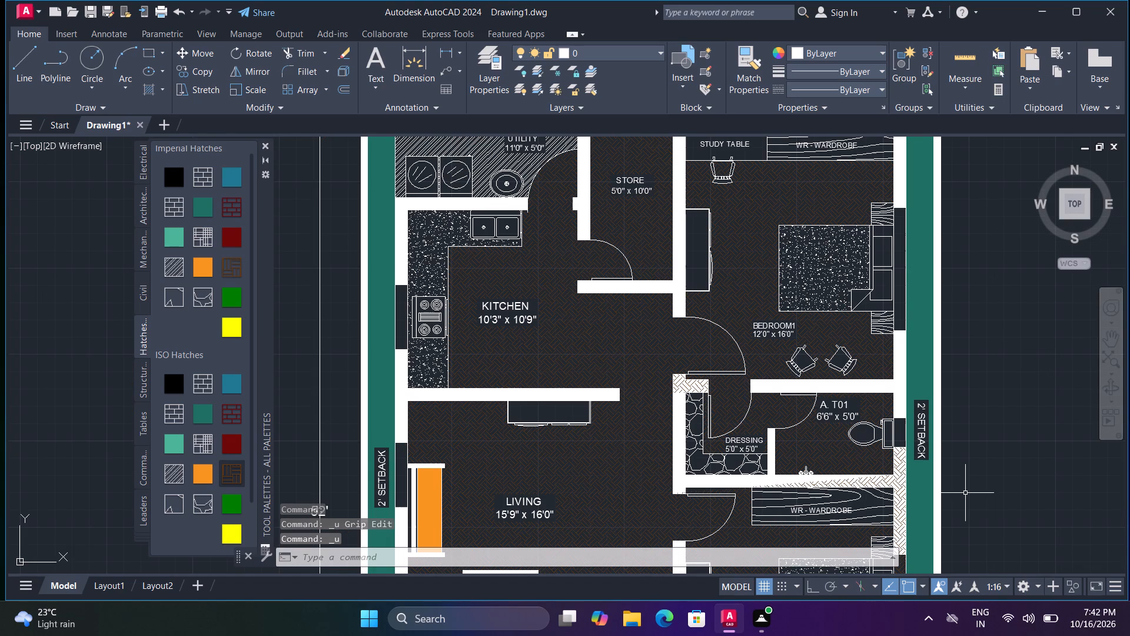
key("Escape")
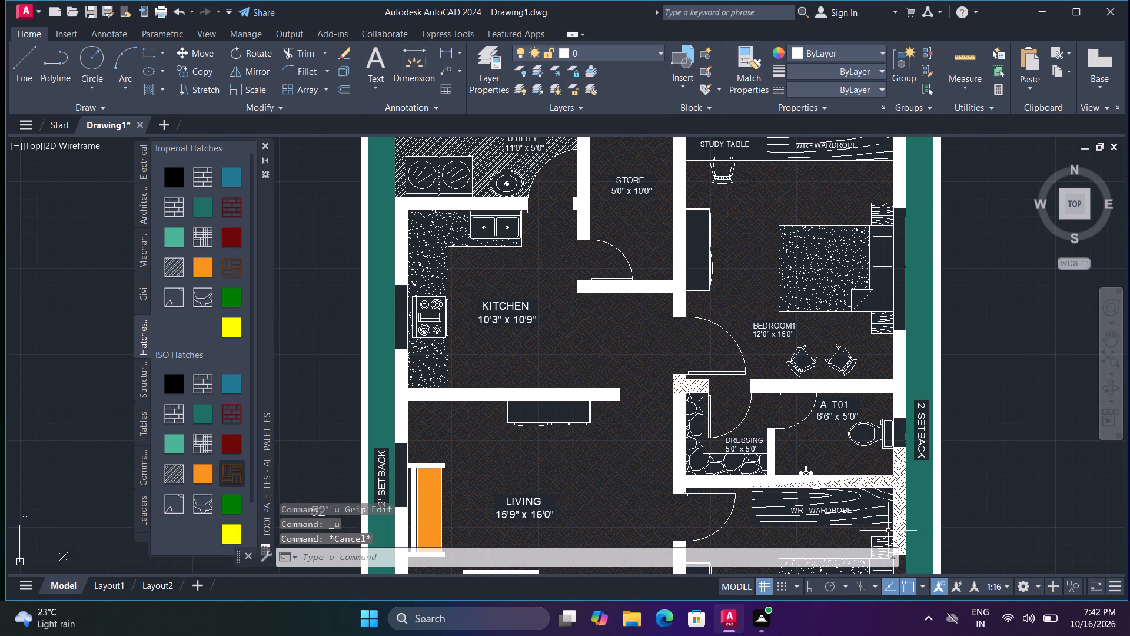
Stretch the floor hatch's boundary off the short wall stub at the top corner of Bedroom 1's dressing area.
scroll(678, 409, "up", 1)
left_click(682, 375)
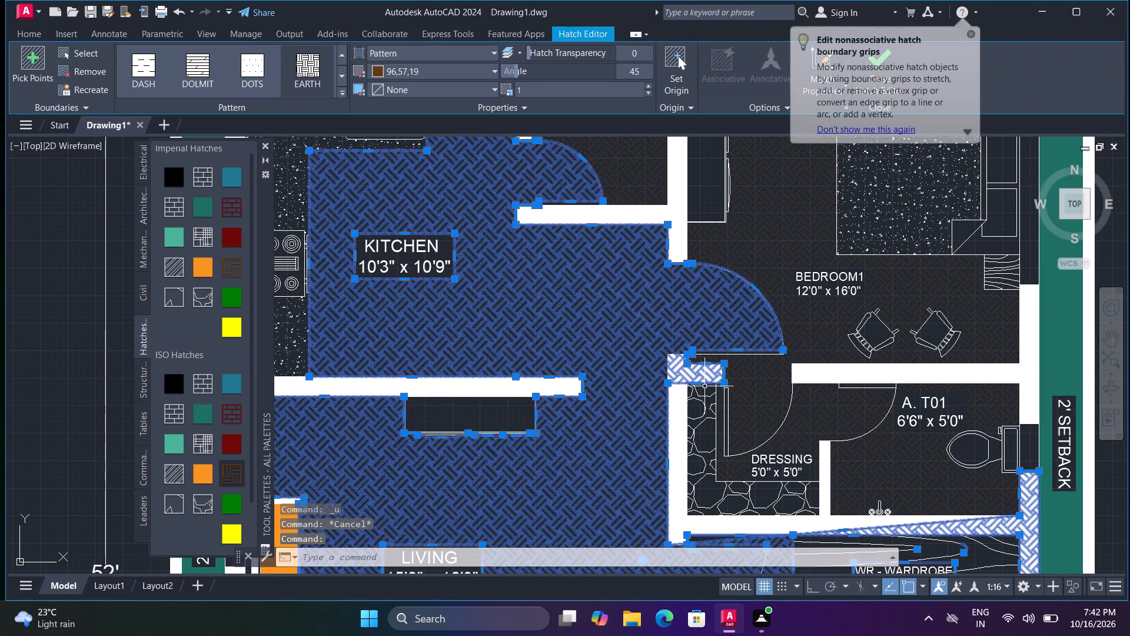
left_click(698, 382)
left_click(685, 329)
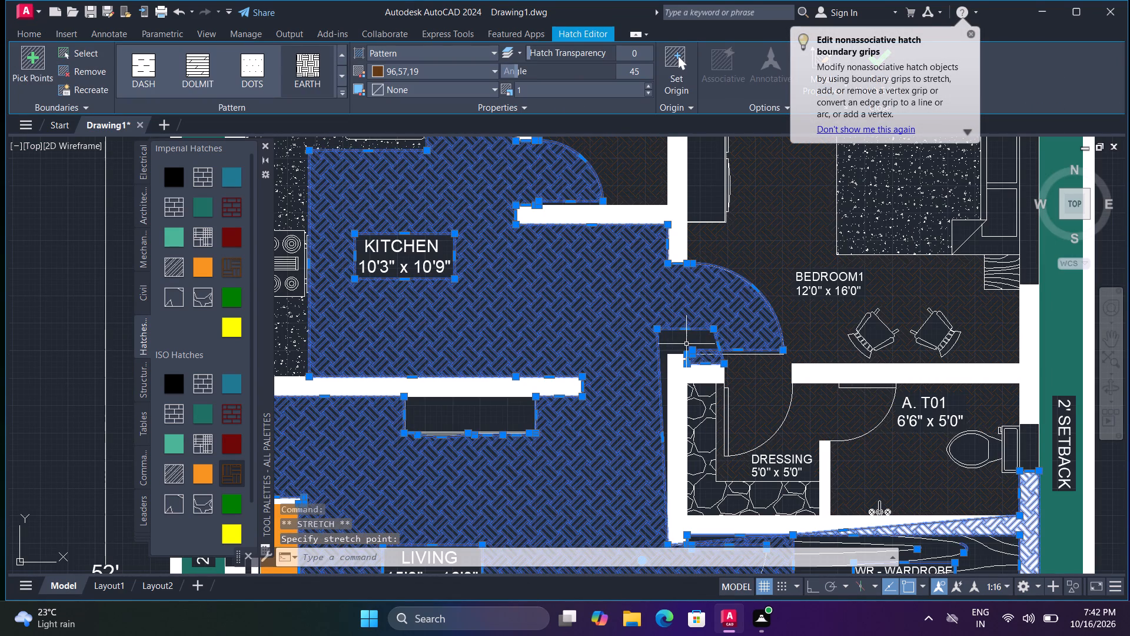
left_click(686, 327)
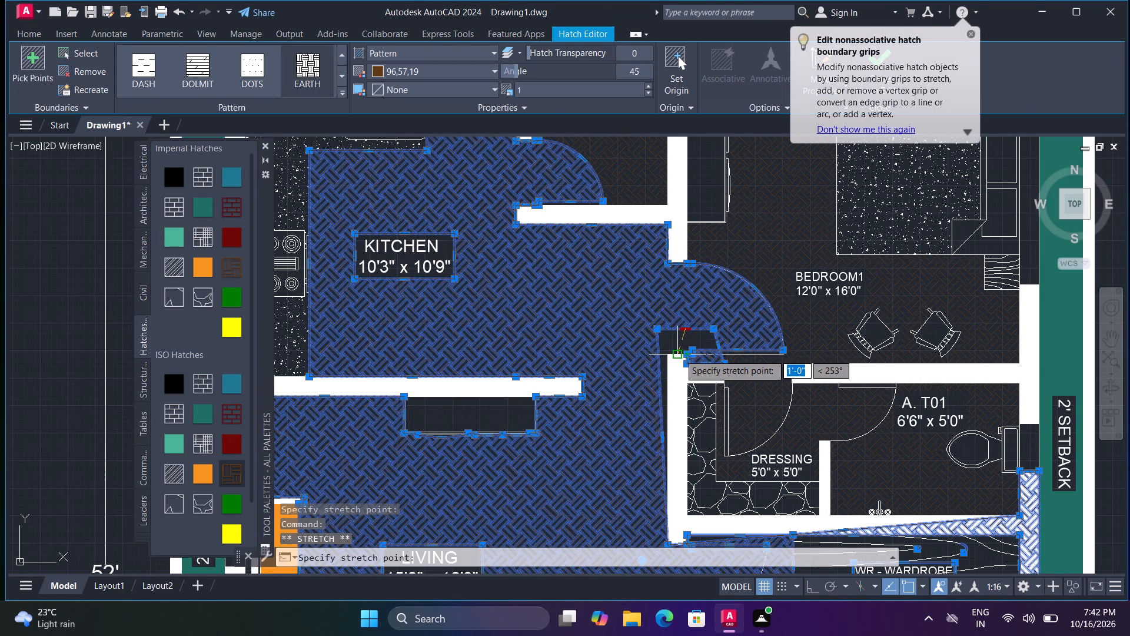
left_click(678, 354)
left_click(652, 355)
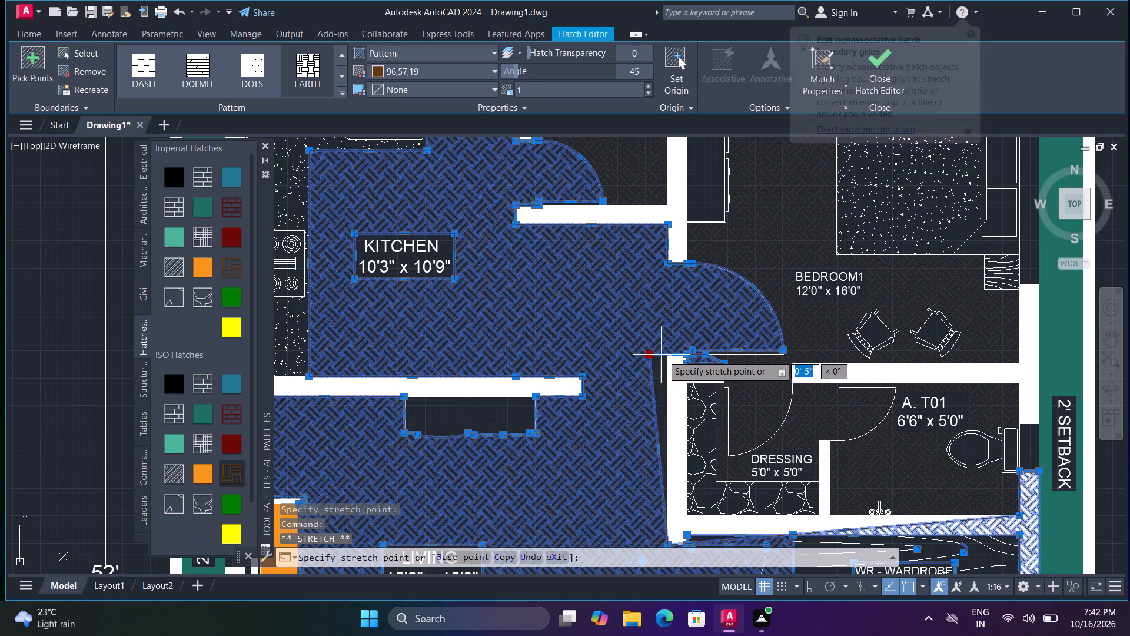
left_click(666, 356)
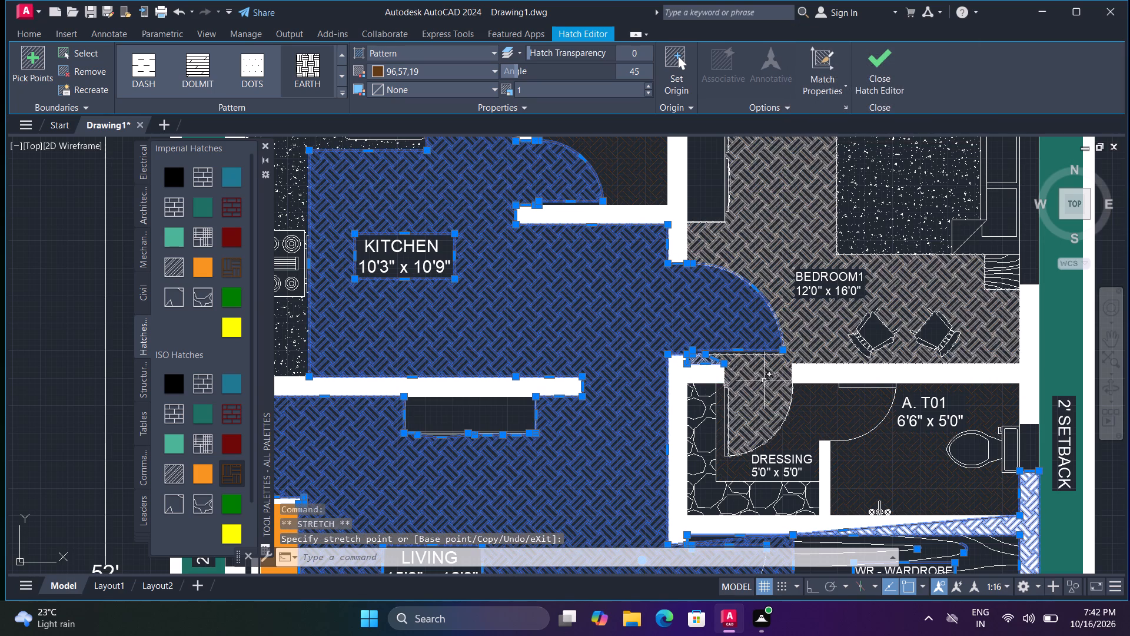
Stretch the main floor hatch's corner point at the outer corner of Bedroom 2's dressing to the inner wall corner.
scroll(831, 436, "down", 2)
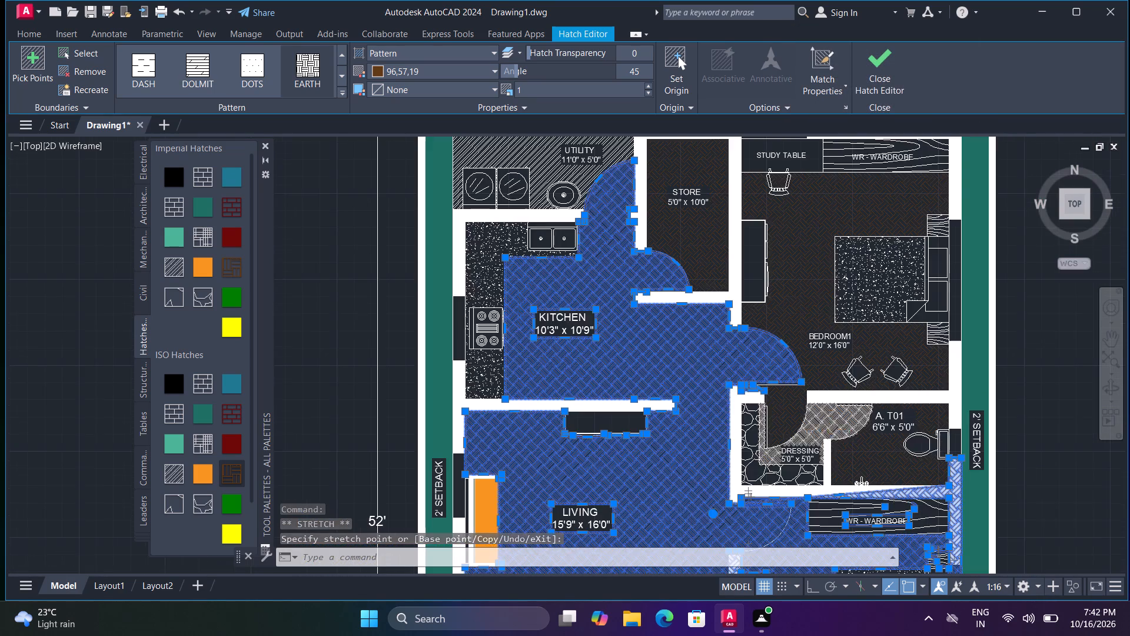
middle_click_drag(830, 447, 732, 352)
middle_click(730, 351)
scroll(770, 402, "up", 1)
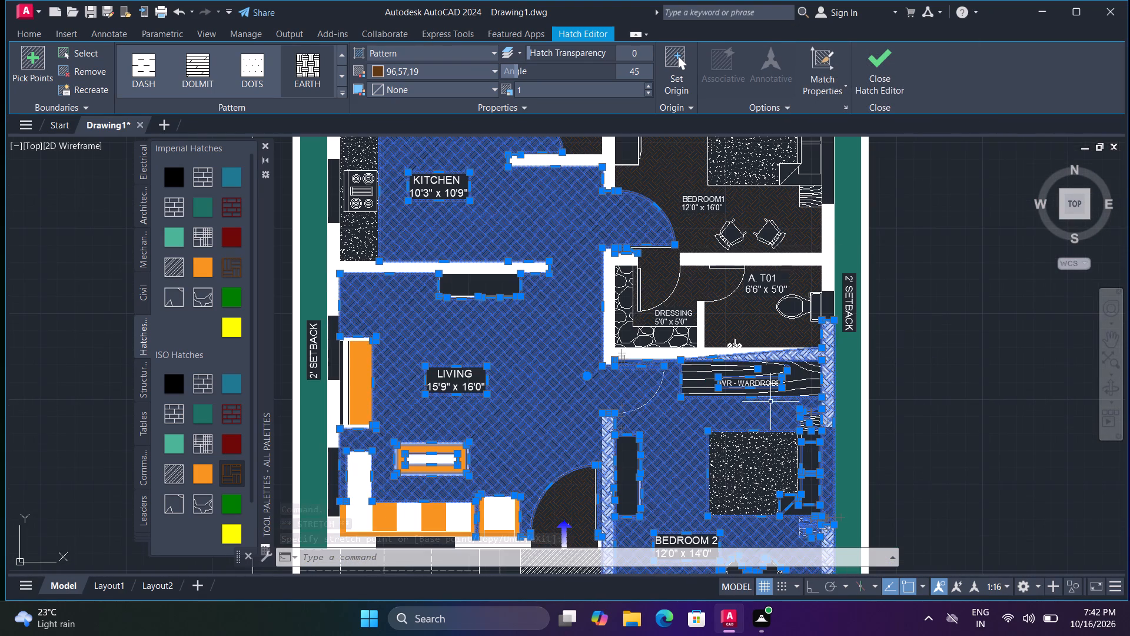
middle_click_drag(663, 492, 654, 376)
scroll(632, 443, "up", 2)
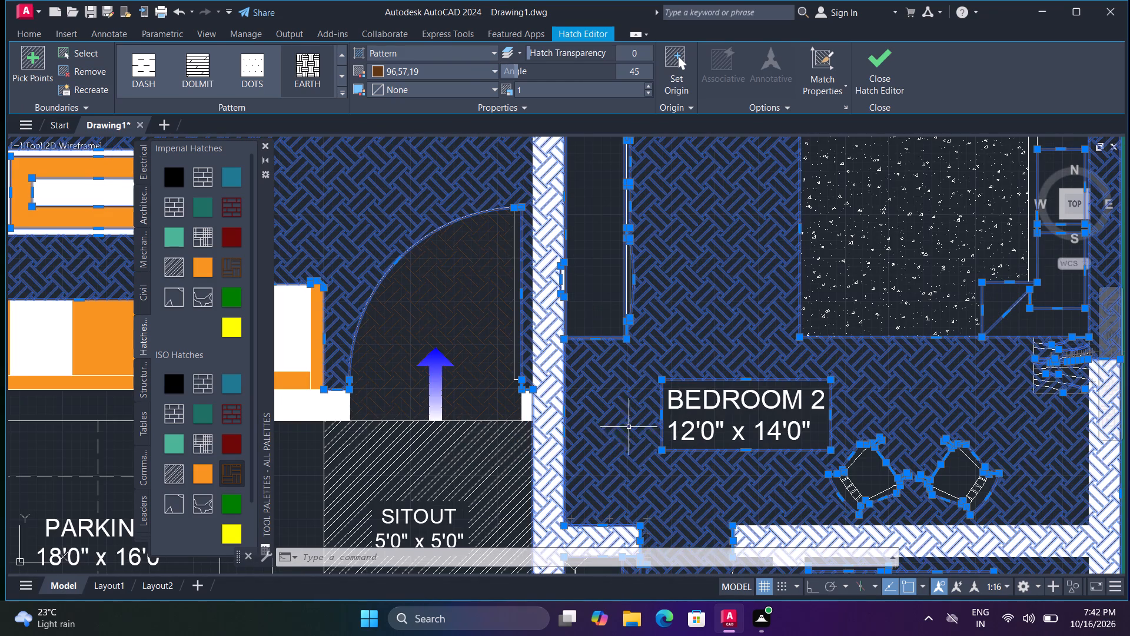
middle_click_drag(635, 415, 694, 440)
middle_click(696, 442)
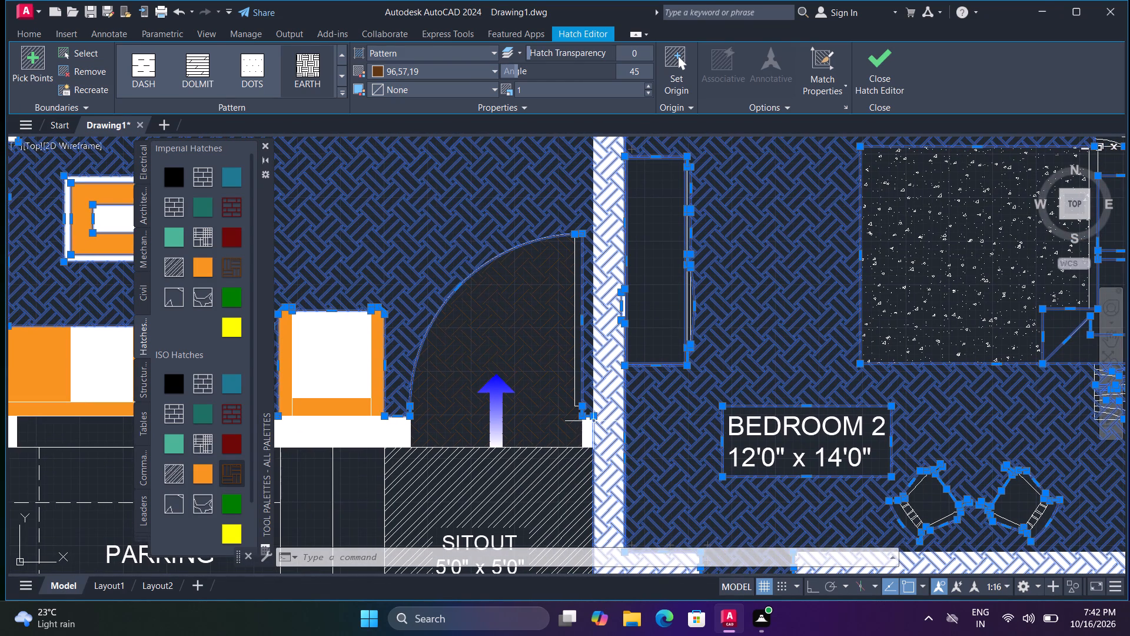
middle_click_drag(619, 466, 614, 332)
middle_click_drag(614, 330, 611, 270)
scroll(611, 270, "down", 1)
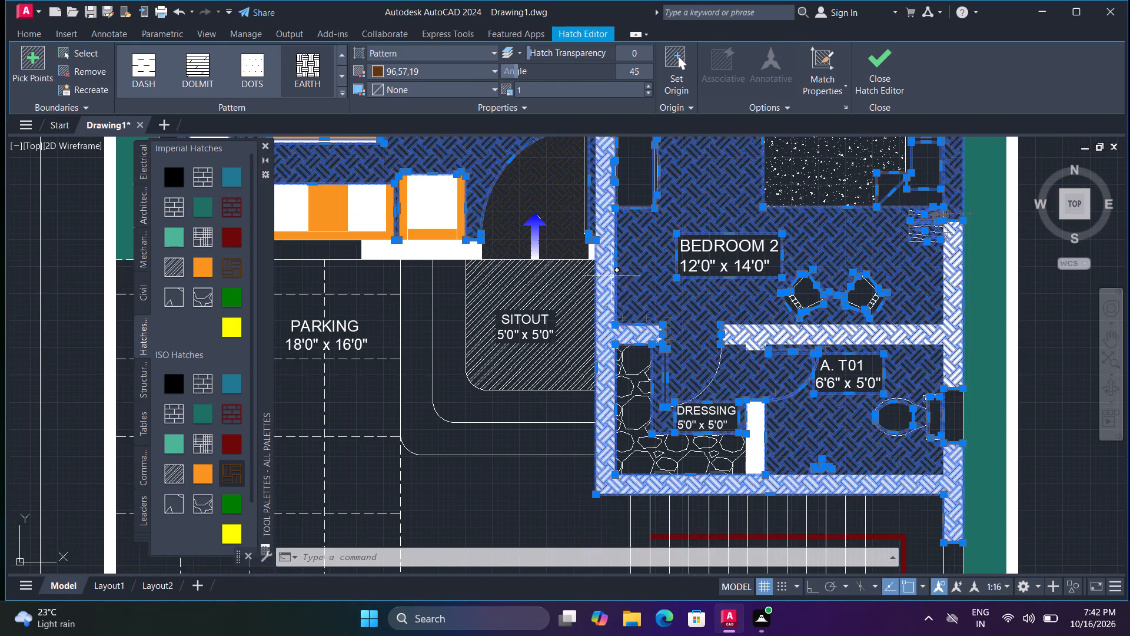
left_click(594, 496)
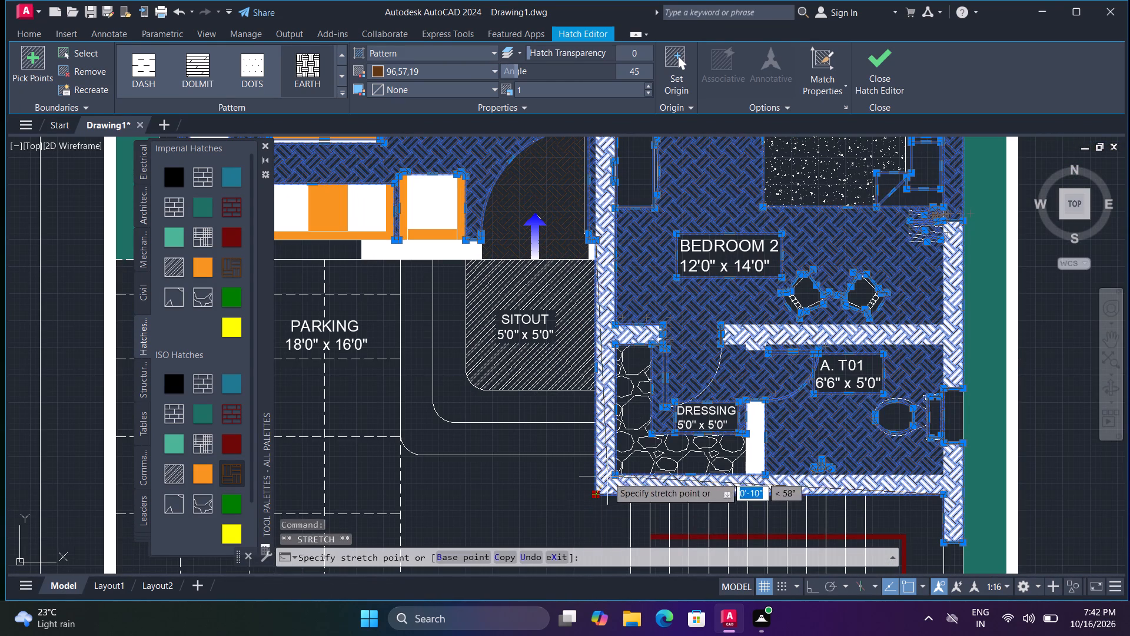
left_click(615, 473)
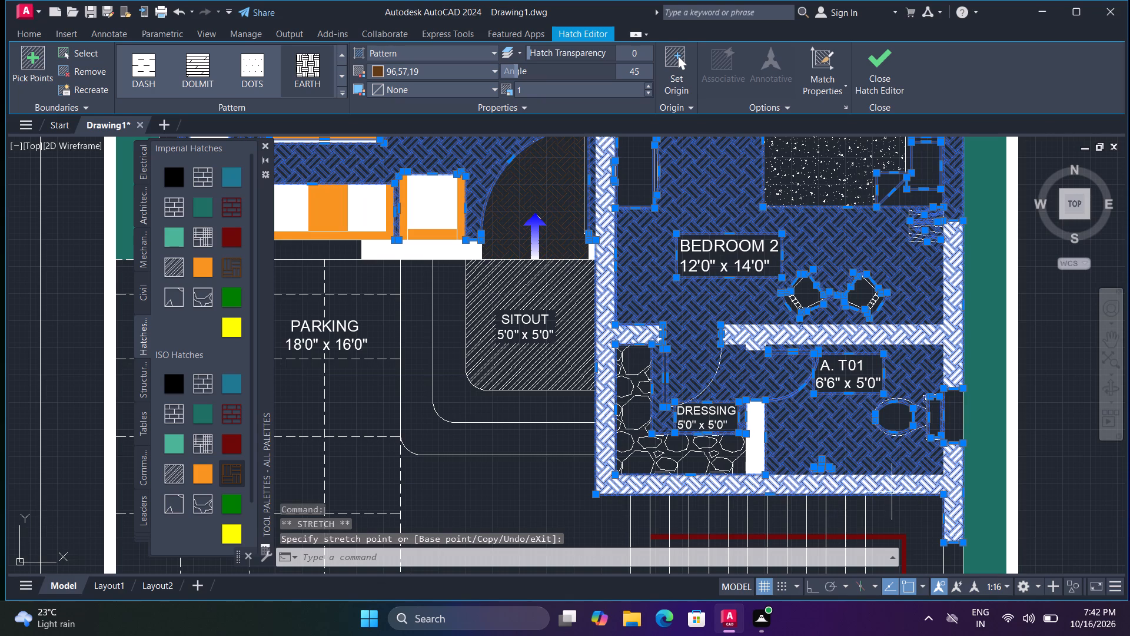
Stretch the floor hatch's boundary off the outer wall section beside and below Bedroom 2's A. T01 toilet.
left_click(944, 542)
left_click(942, 497)
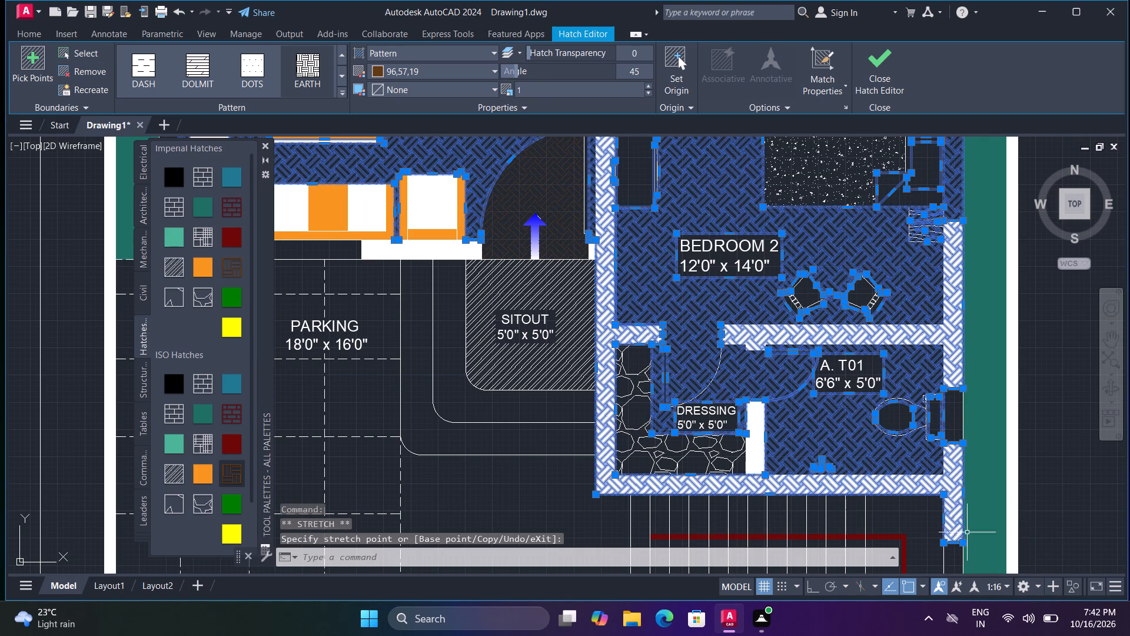
left_click(964, 542)
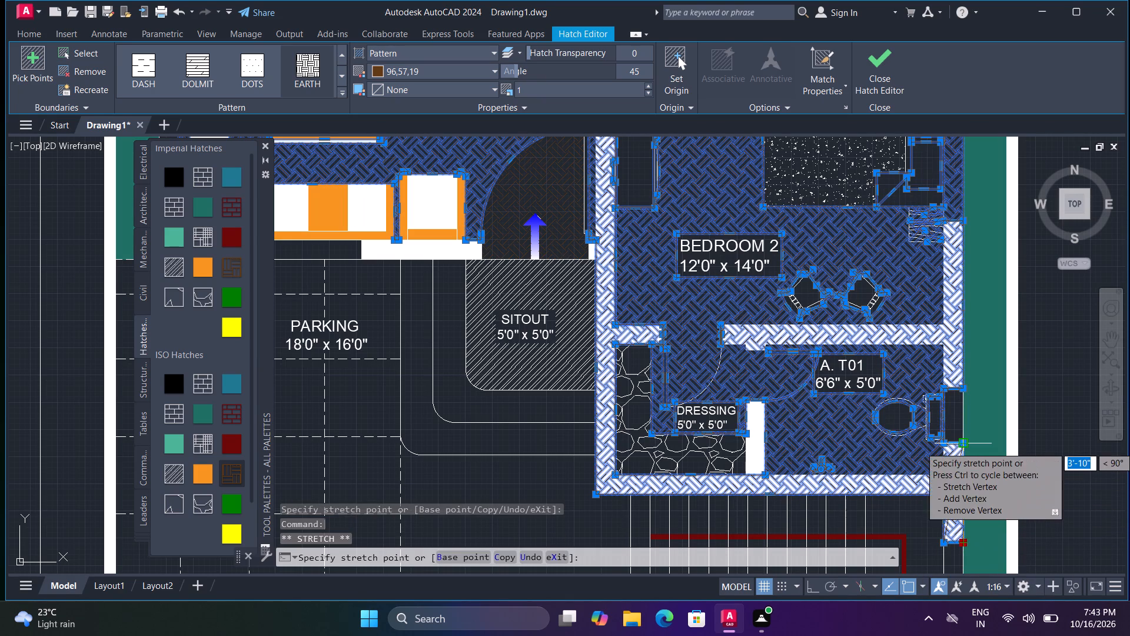
left_click(960, 446)
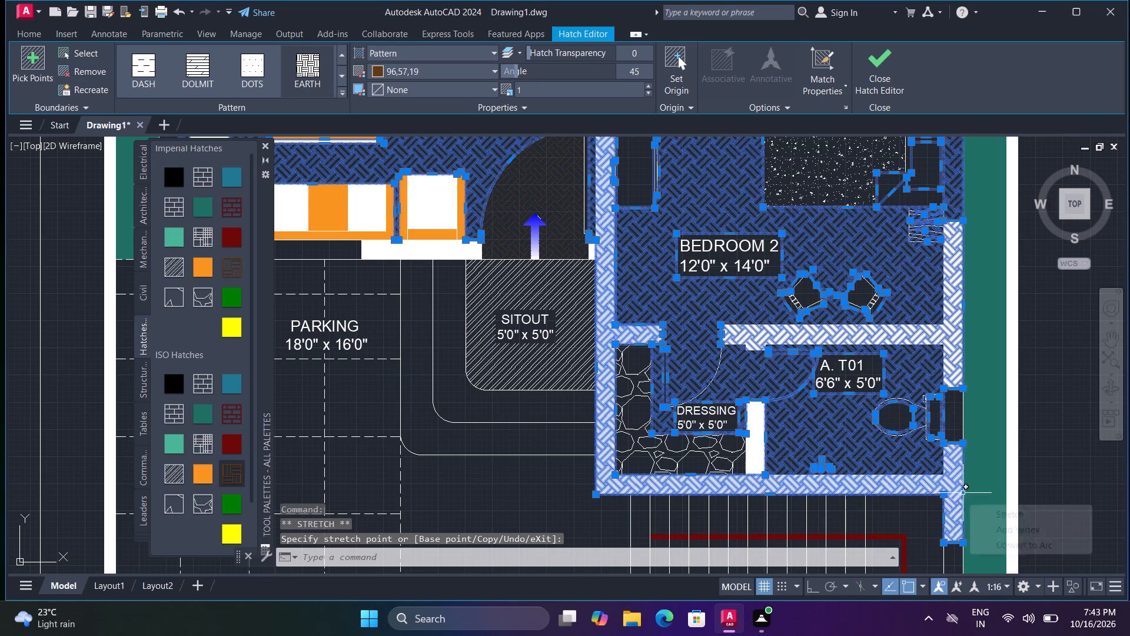
left_click(960, 492)
left_click(942, 492)
Stretch the floor hatch's edges off the walls around Bedroom 2's dressing: the bottom wall, the sitout-side wall and the short stub above.
scroll(944, 490, "up", 1)
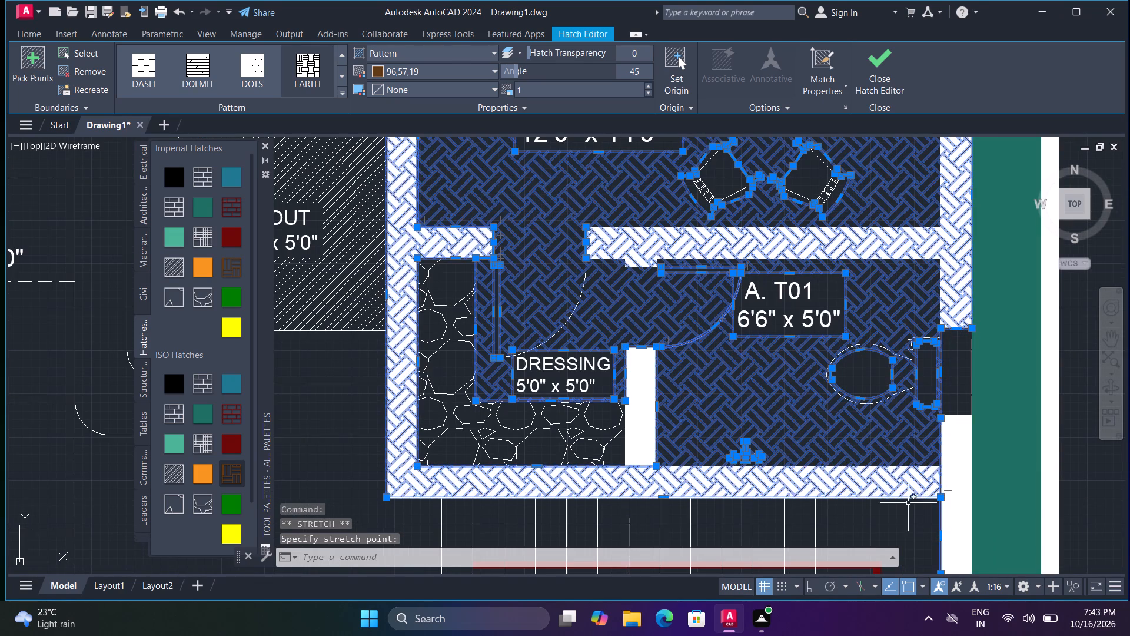
left_click(664, 499)
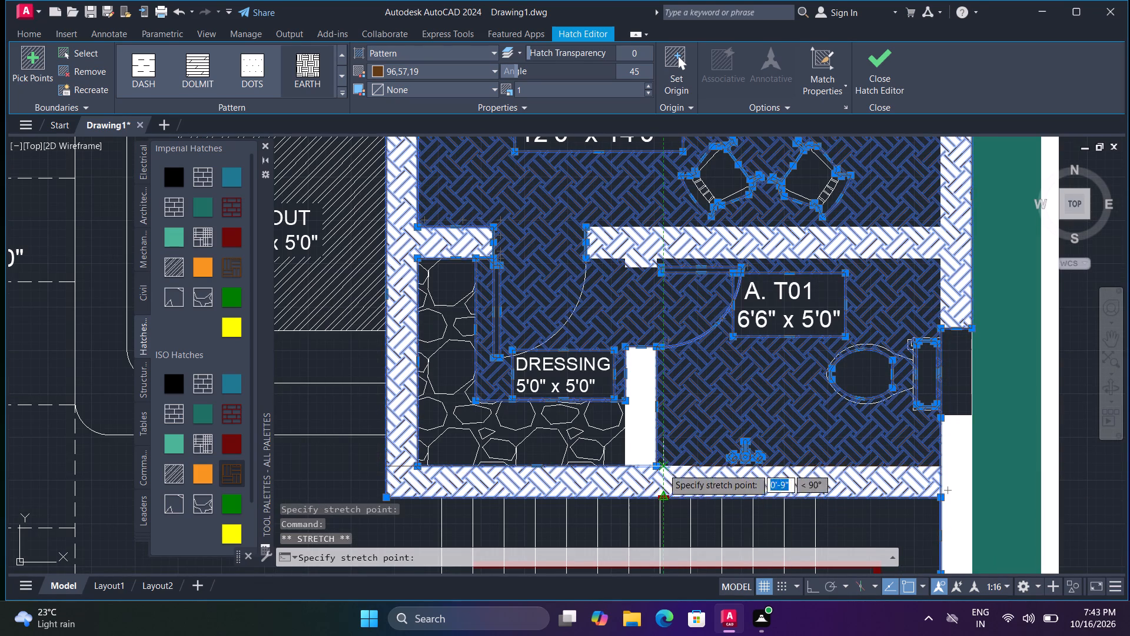
left_click(654, 468)
middle_click_drag(380, 419, 390, 425)
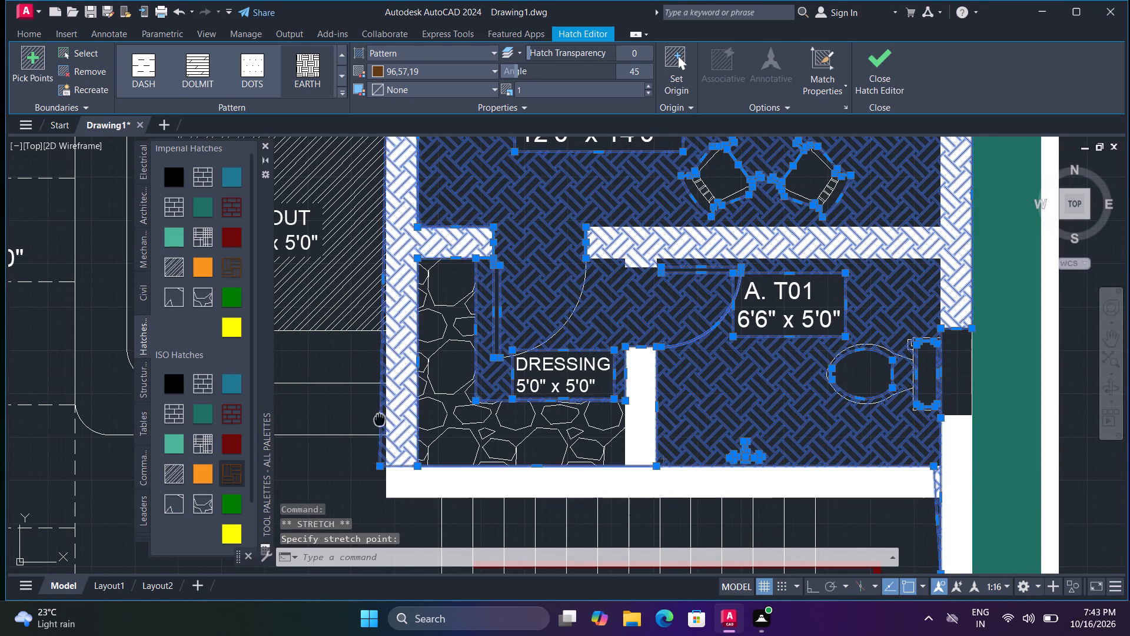
middle_click_drag(390, 425, 496, 498)
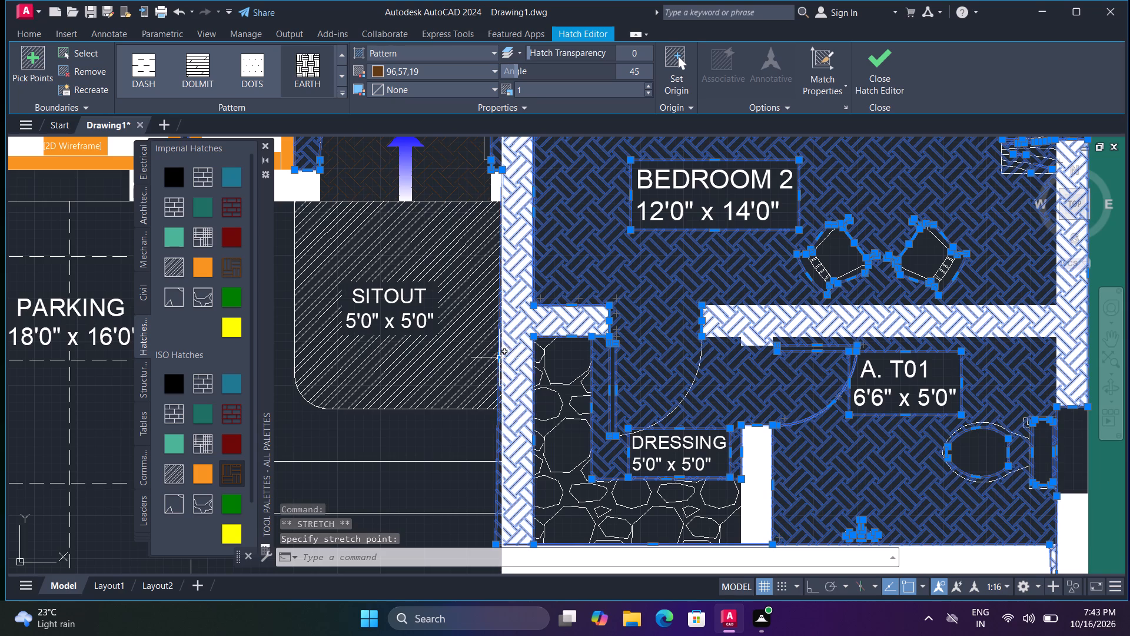
left_click(500, 358)
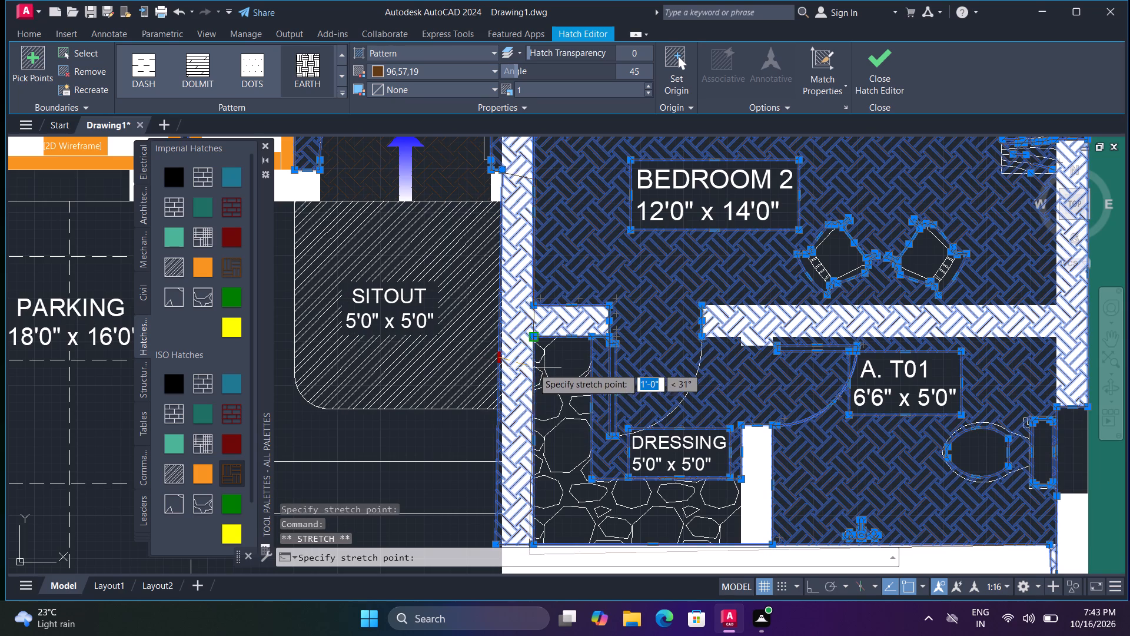
left_click(537, 339)
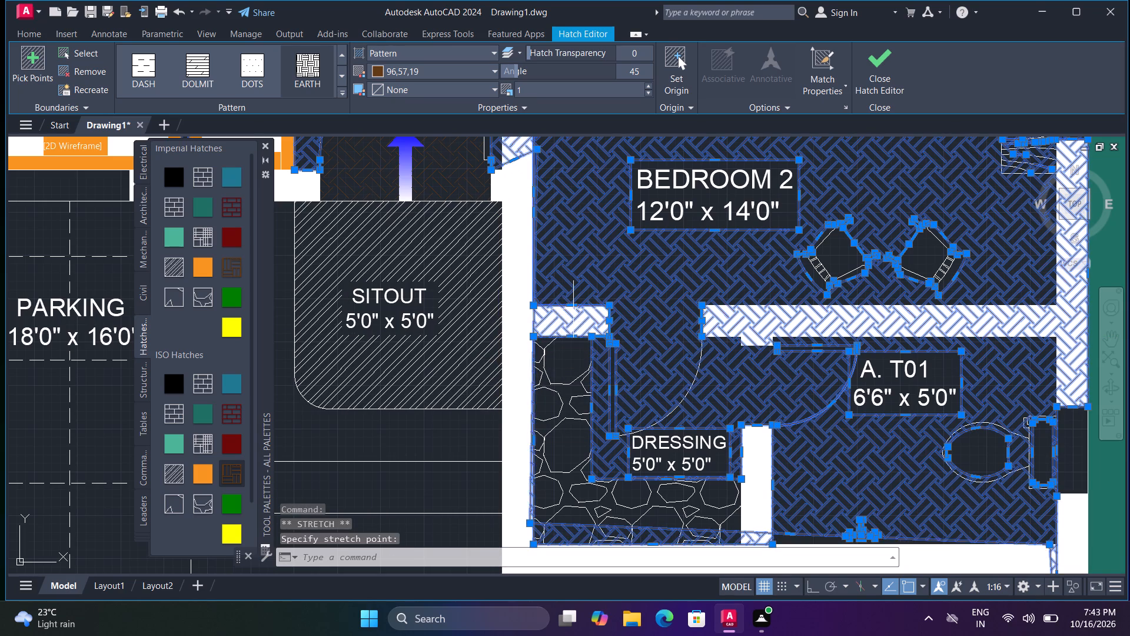
left_click(572, 339)
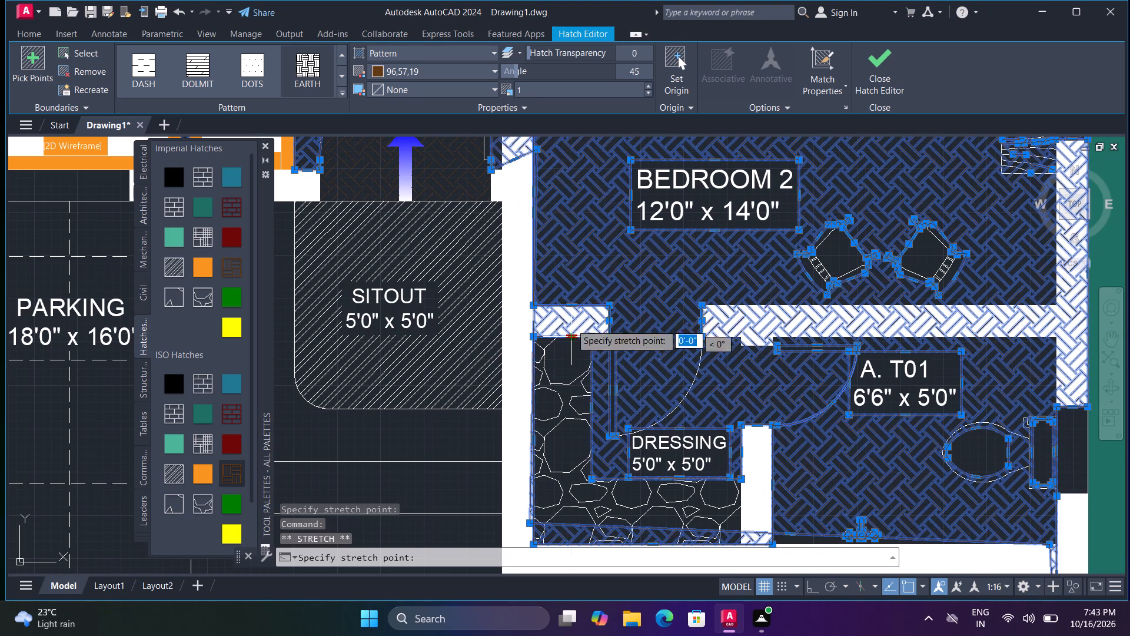
left_click(571, 303)
Align the floor hatch's lower boundary with the inner wall face from Bedroom 2's dressing corner to the A. T01 corner.
scroll(630, 362, "down", 1)
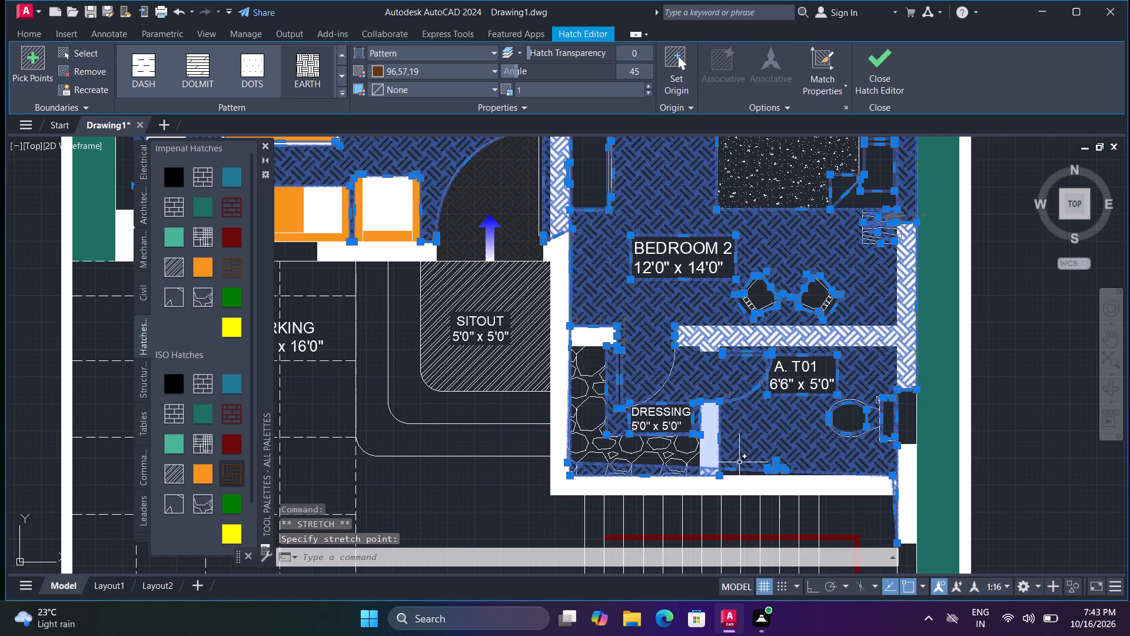
scroll(743, 484, "up", 1)
middle_click_drag(741, 482, 736, 432)
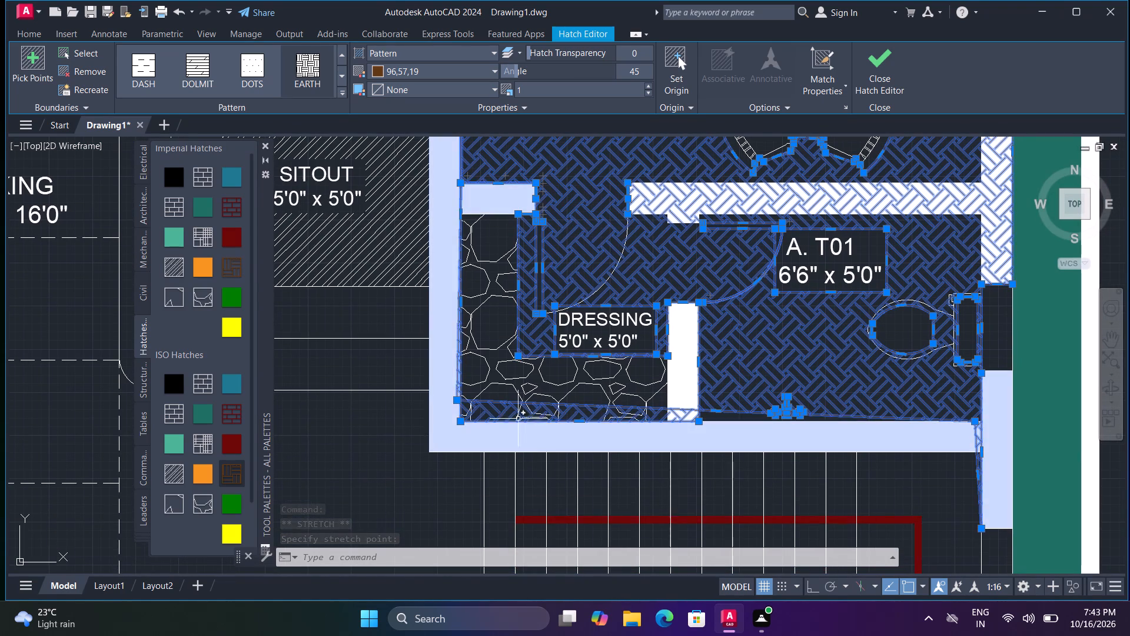
left_click(454, 403)
left_click(462, 423)
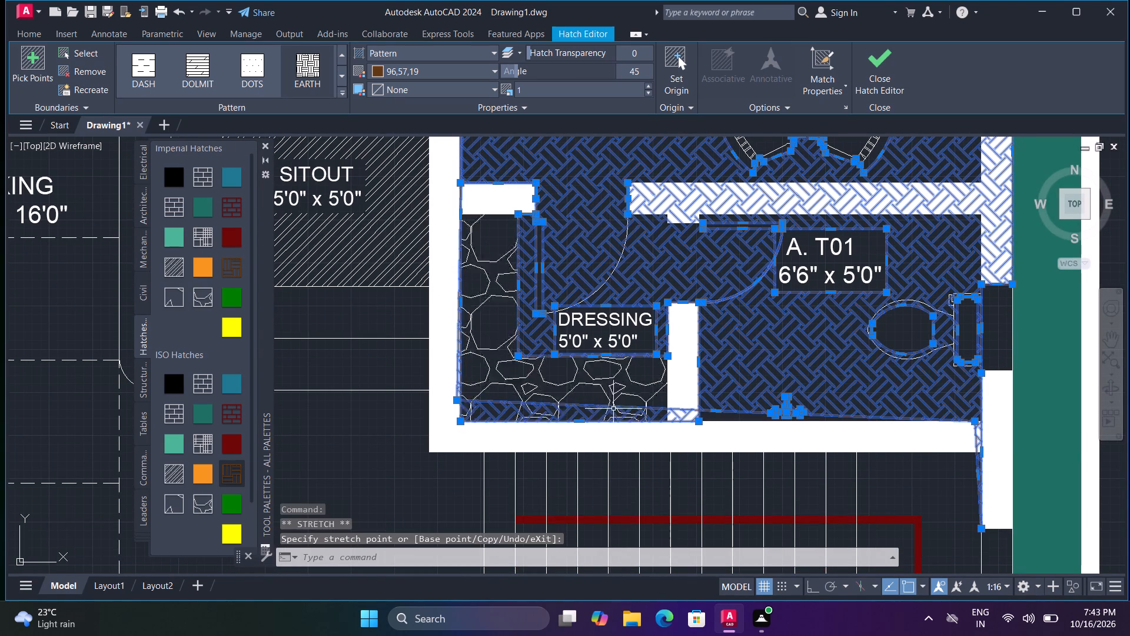
left_click(717, 412)
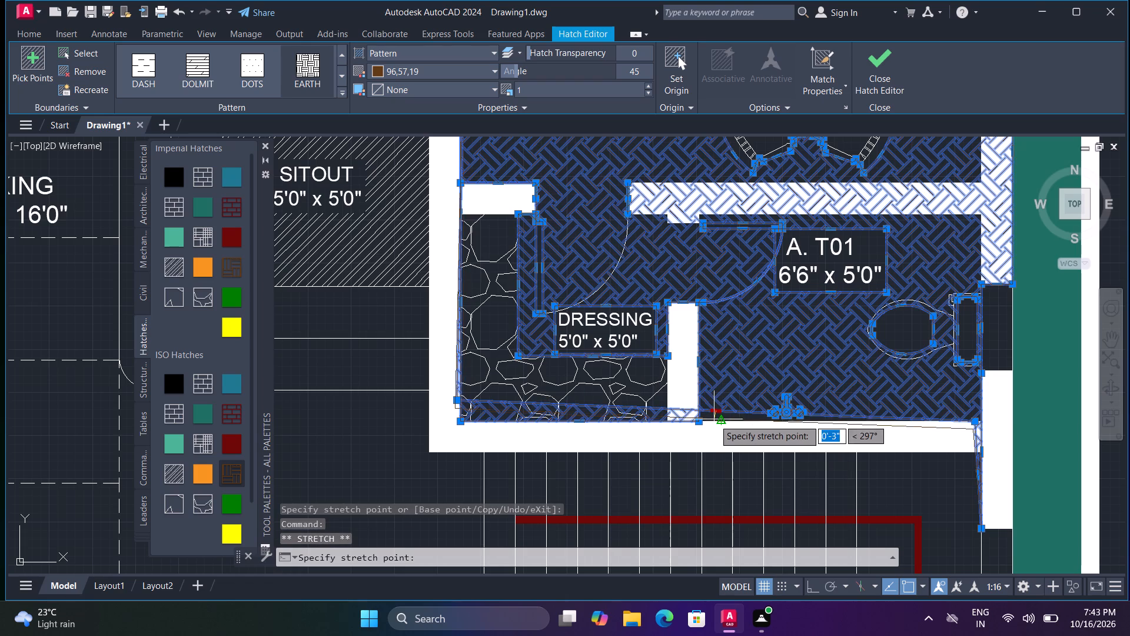
left_click(721, 423)
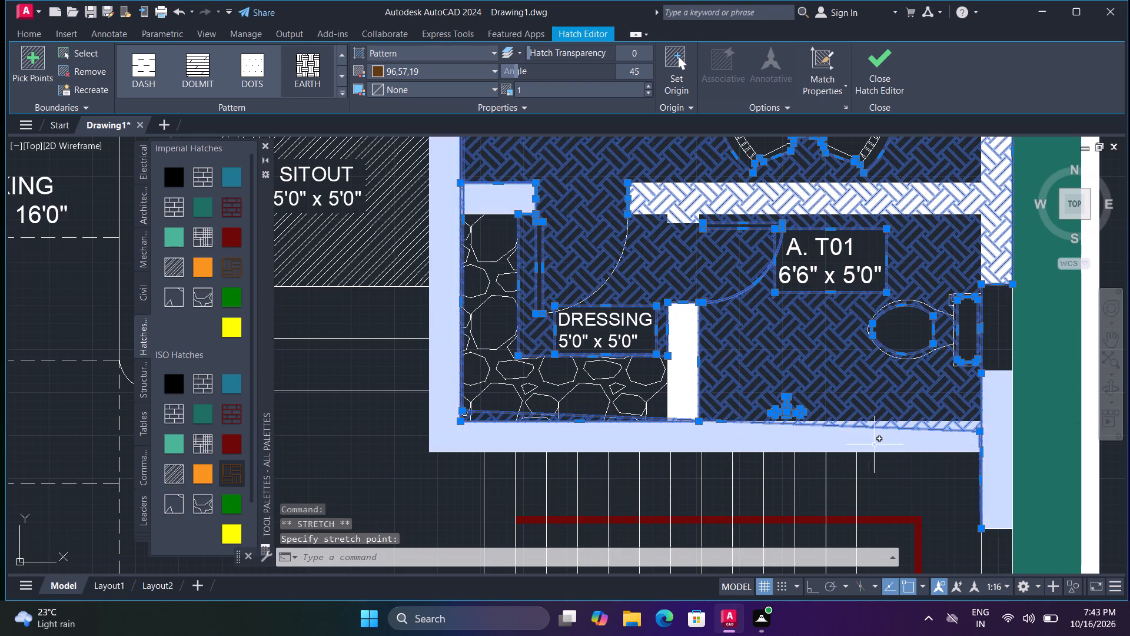
left_click(976, 433)
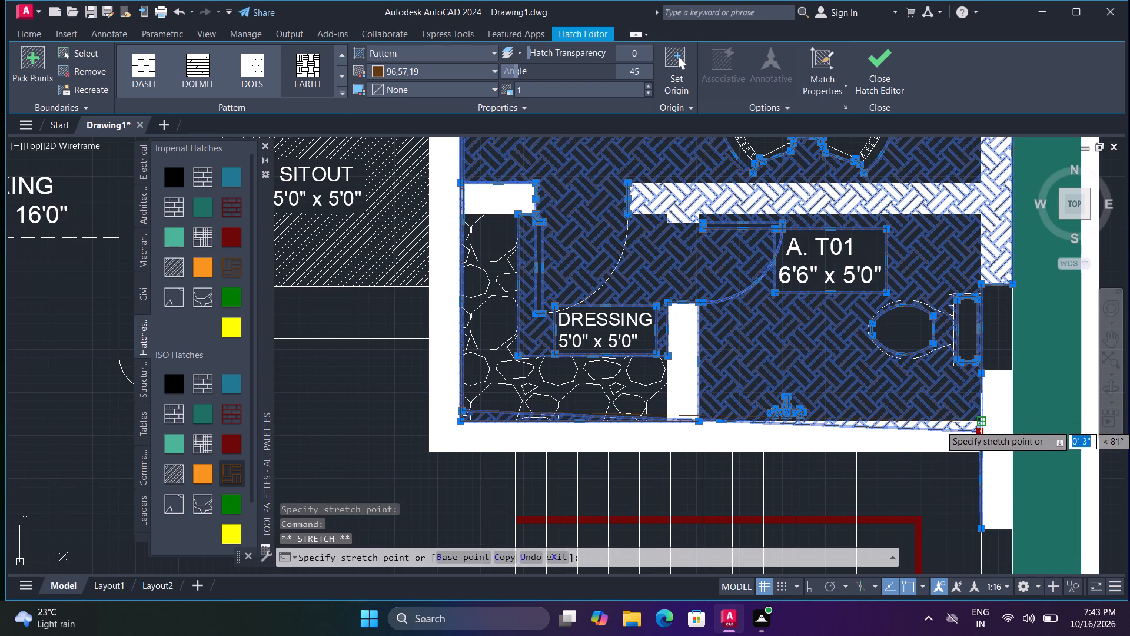
left_click(979, 425)
left_click(461, 412)
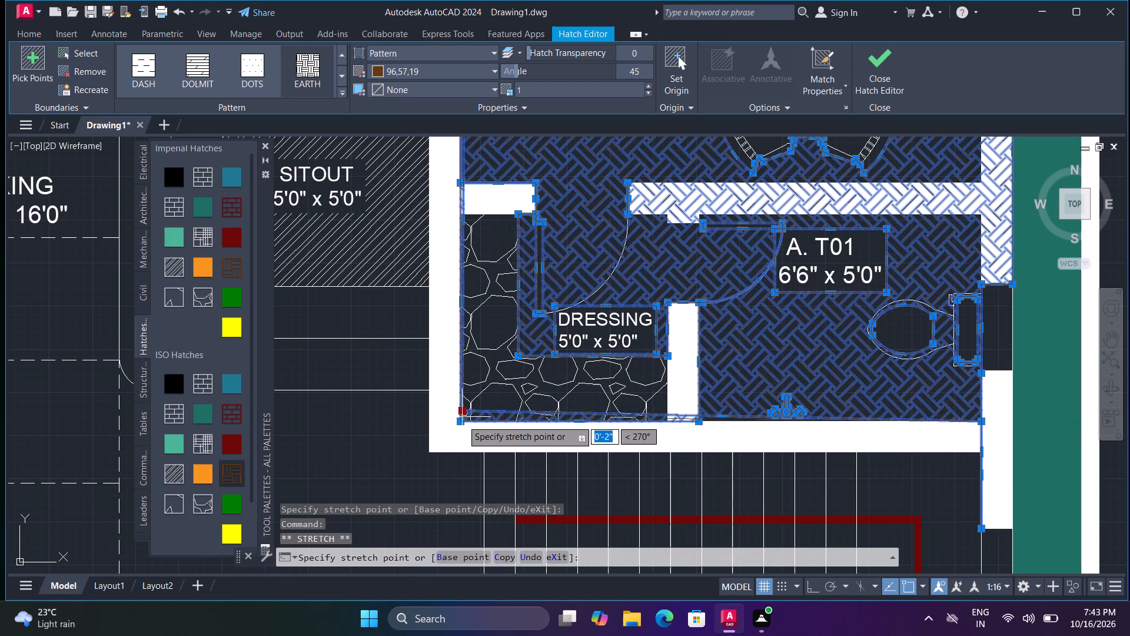
left_click(463, 423)
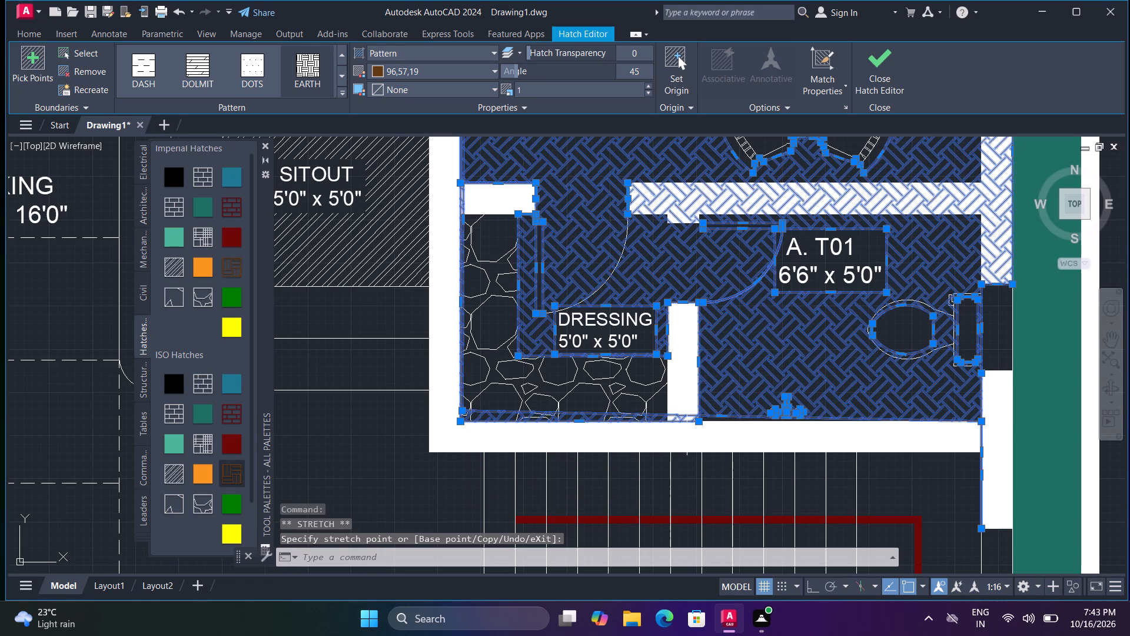
scroll(777, 466, "down", 1)
key("Escape")
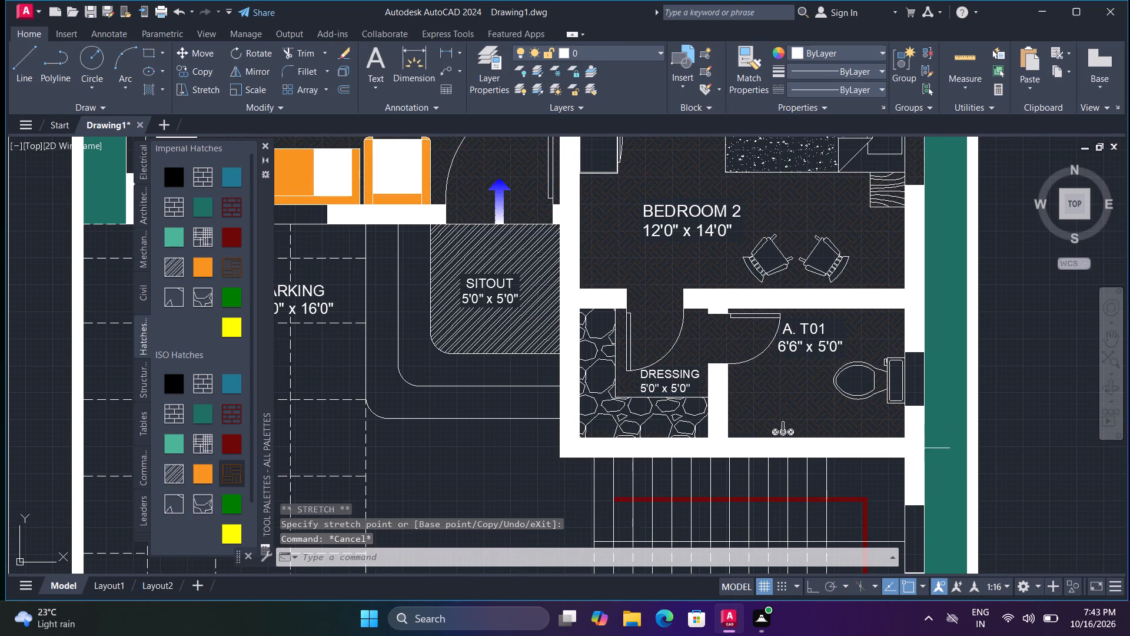
Stretch the floor hatch's boundary off the wall between Bedroom 1's A. T01 and Bedroom 2's wardrobe and off the adjoining outer wall.
middle_click_drag(805, 382, 830, 565)
middle_click_drag(830, 567, 830, 575)
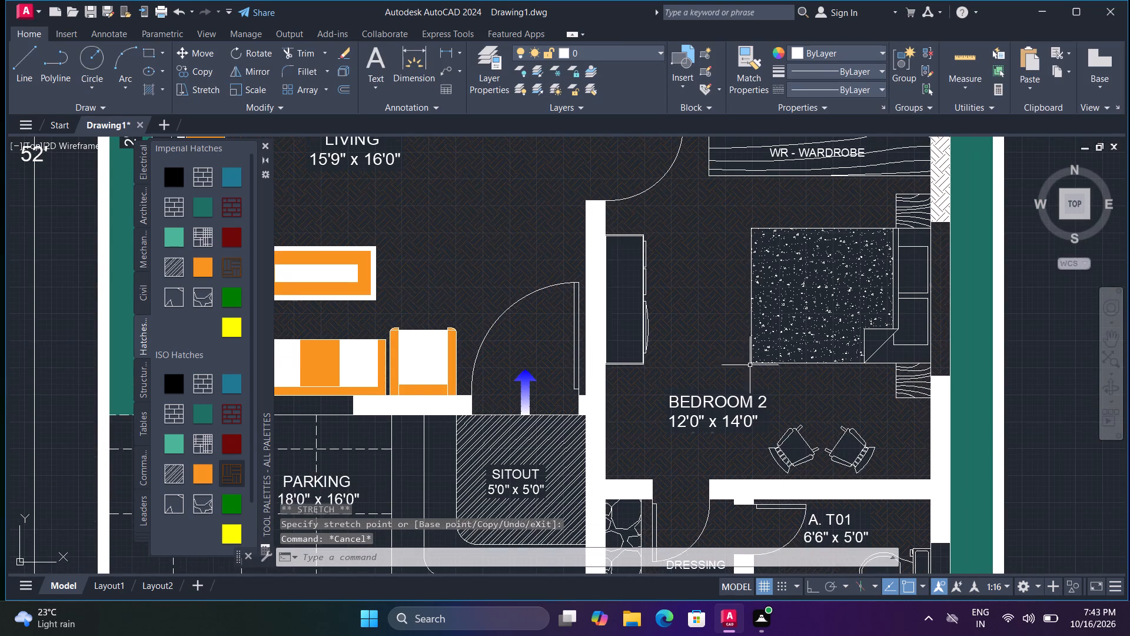
middle_click_drag(747, 369, 747, 438)
scroll(747, 428, "down", 1)
middle_click_drag(786, 326, 682, 434)
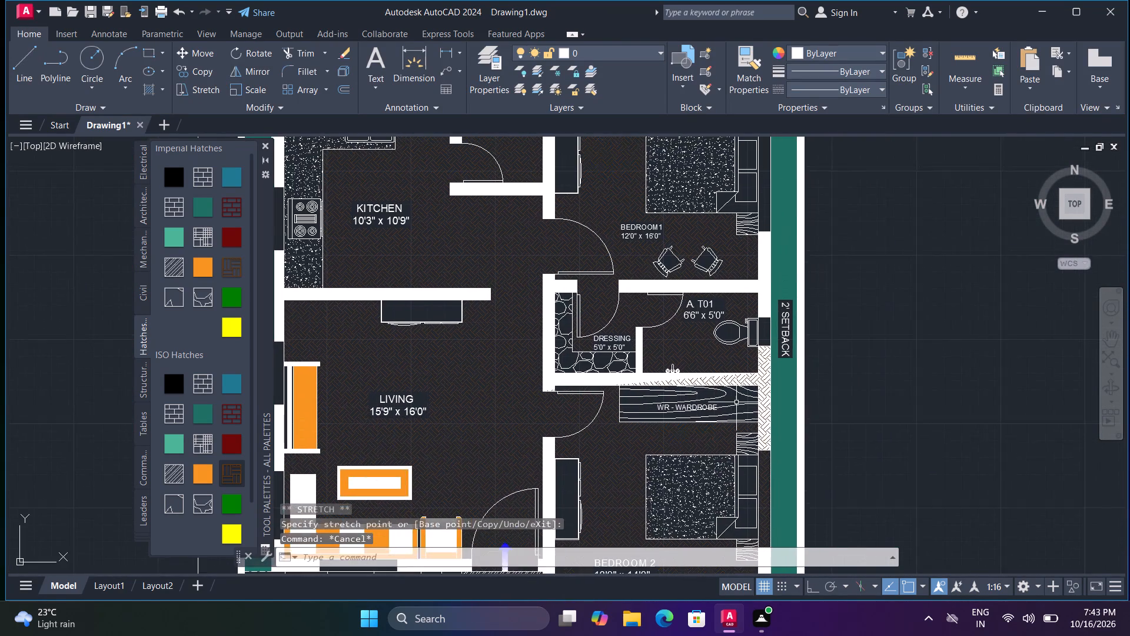
scroll(737, 402, "up", 1)
left_click(770, 370)
scroll(770, 379, "up", 2)
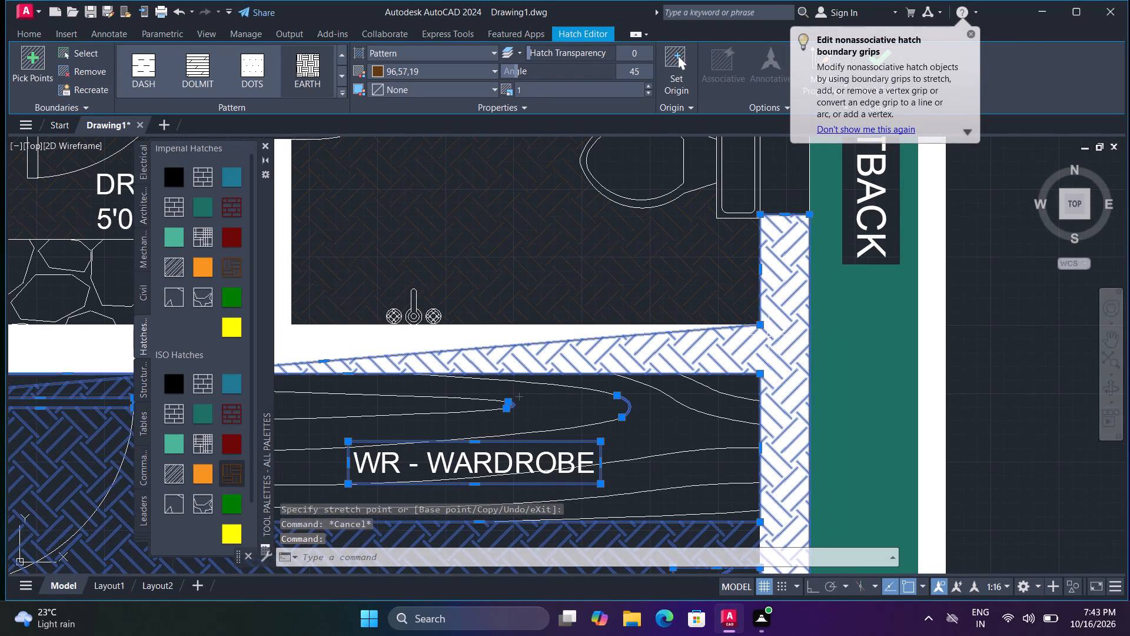
left_click(760, 326)
left_click(761, 373)
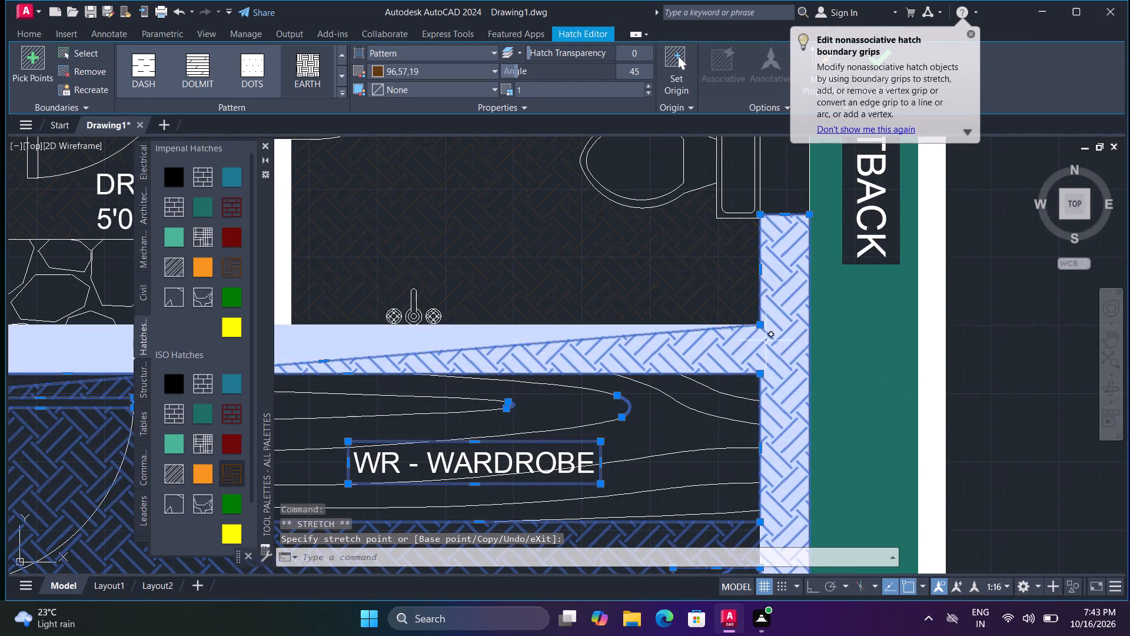
left_click(760, 269)
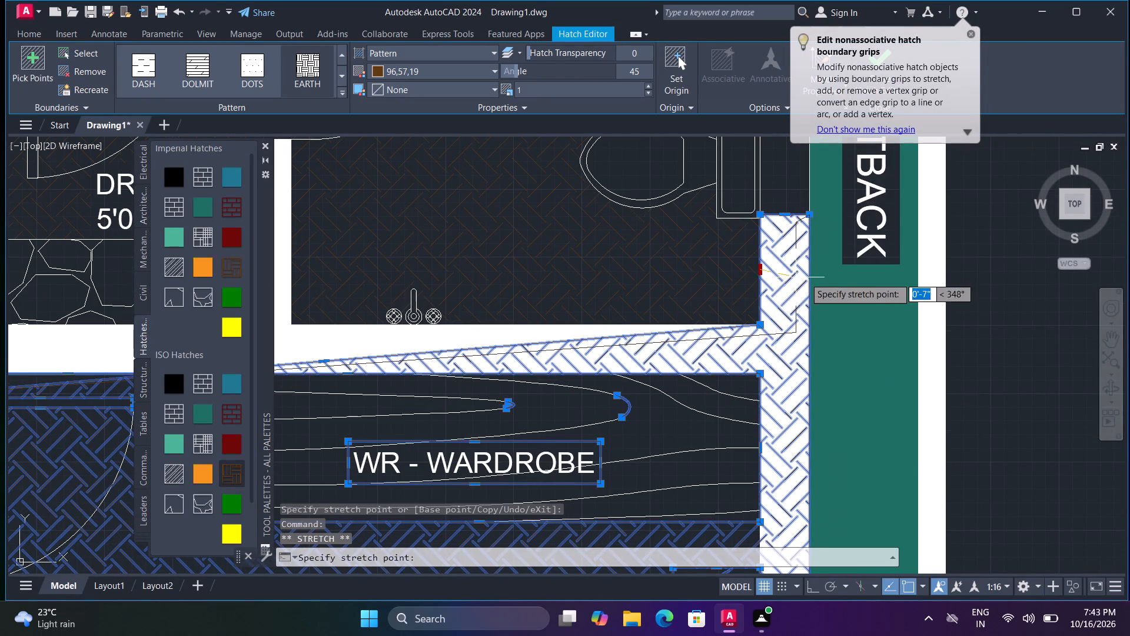
left_click(809, 276)
scroll(811, 422, "down", 2)
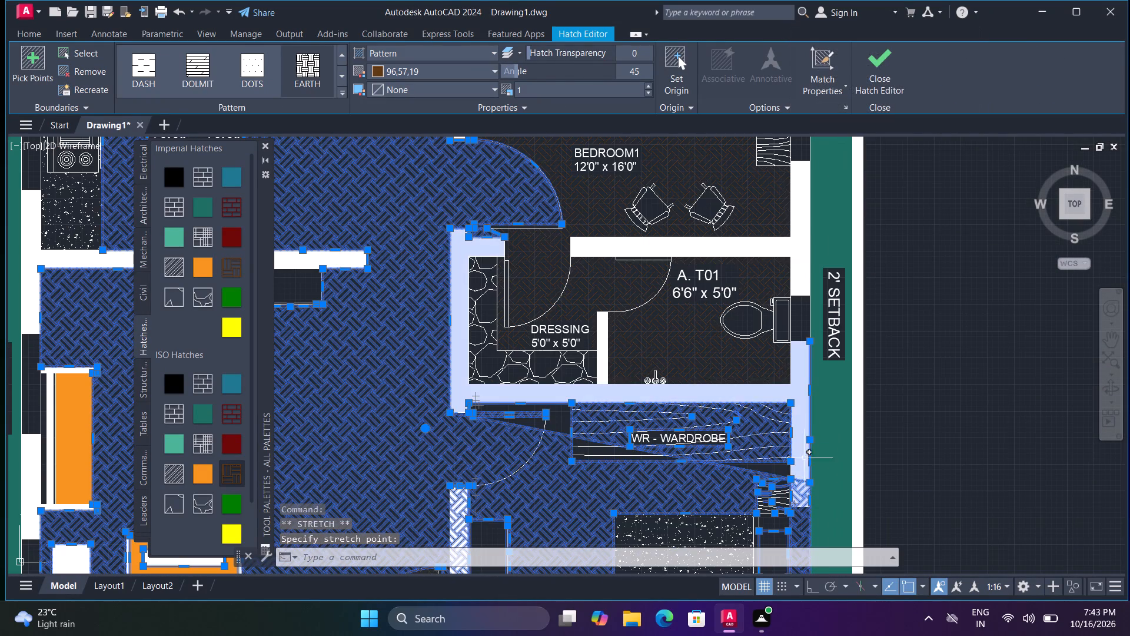
key("Escape")
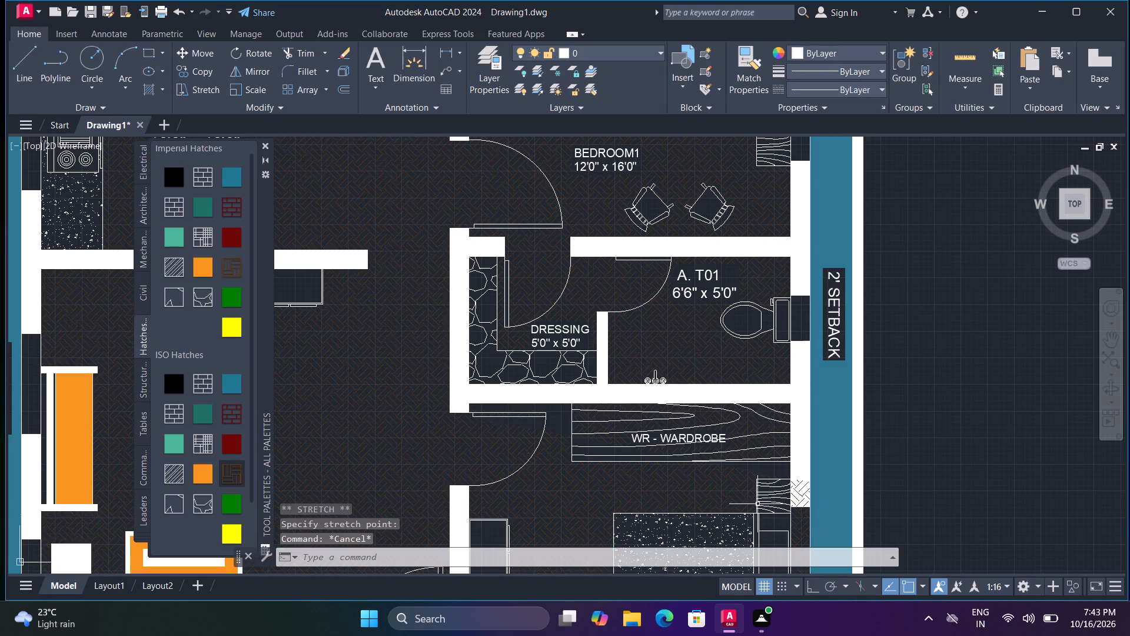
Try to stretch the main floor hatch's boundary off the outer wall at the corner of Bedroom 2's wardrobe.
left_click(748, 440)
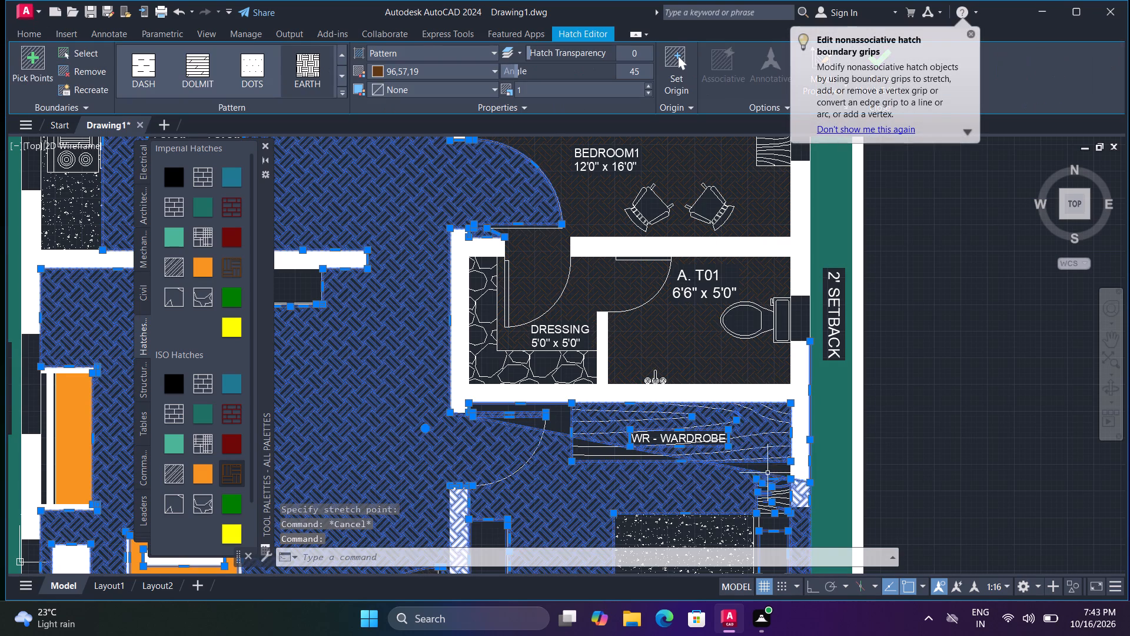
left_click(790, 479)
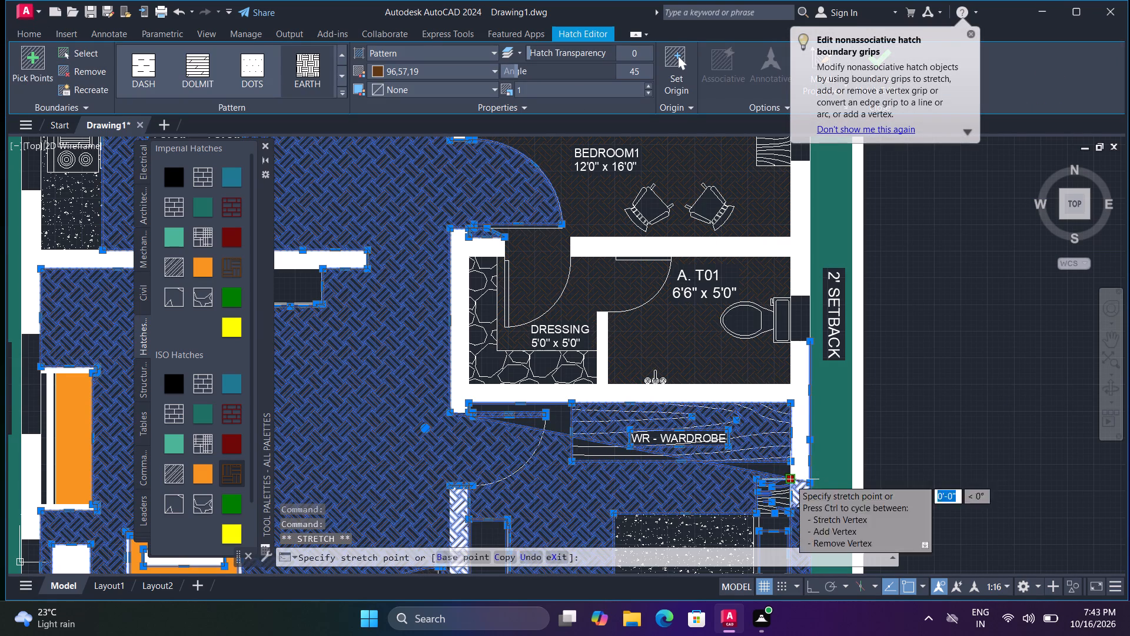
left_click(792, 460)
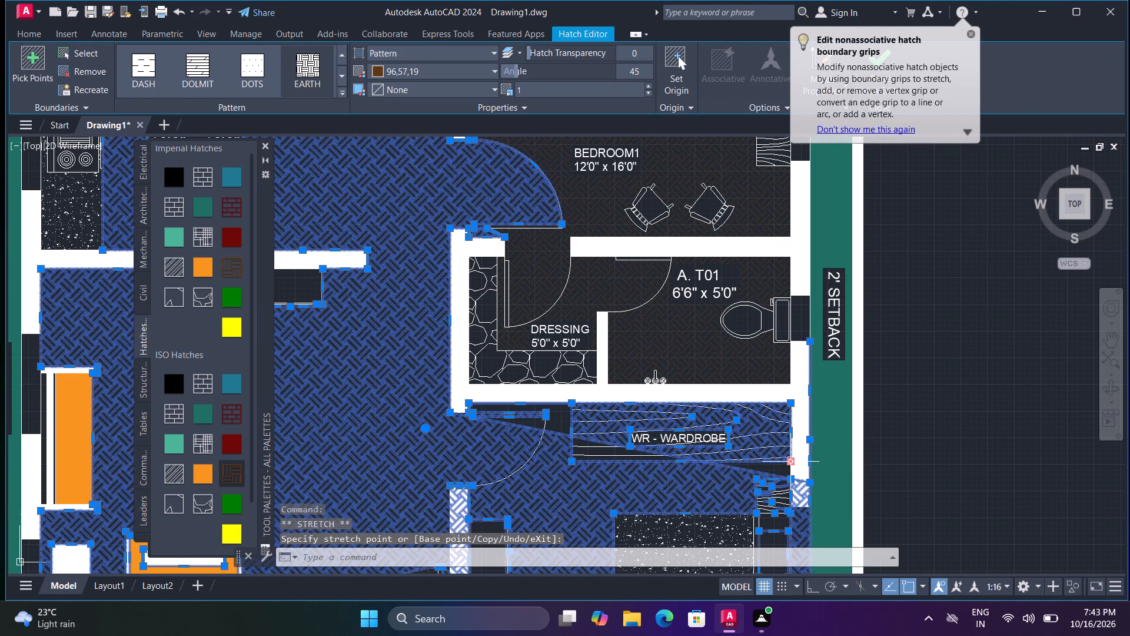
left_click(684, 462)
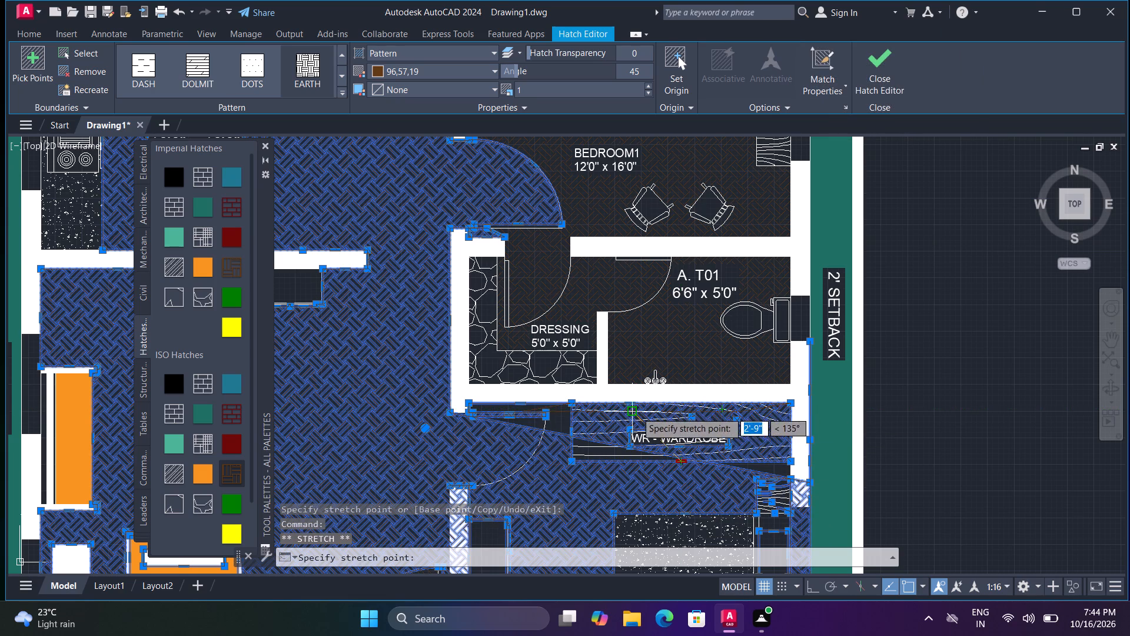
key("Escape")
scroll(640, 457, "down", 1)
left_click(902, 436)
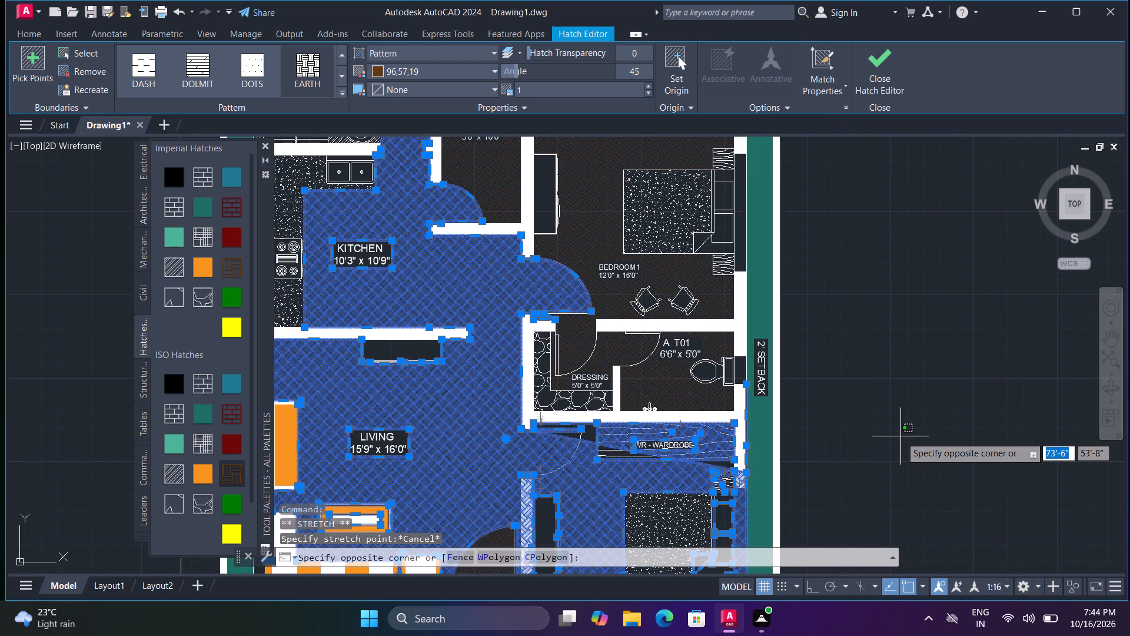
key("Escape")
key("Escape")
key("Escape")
Close the tool palettes and scale up the GROUND FLOOR PLAN title below the staircase.
scroll(900, 437, "down", 2)
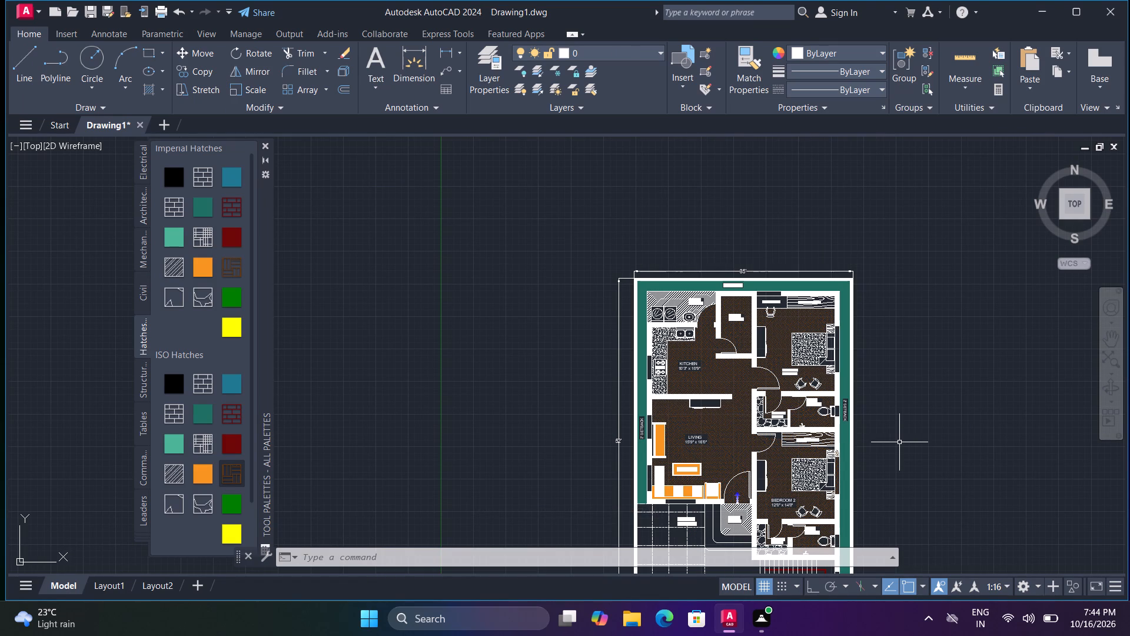
key("ctrl+3")
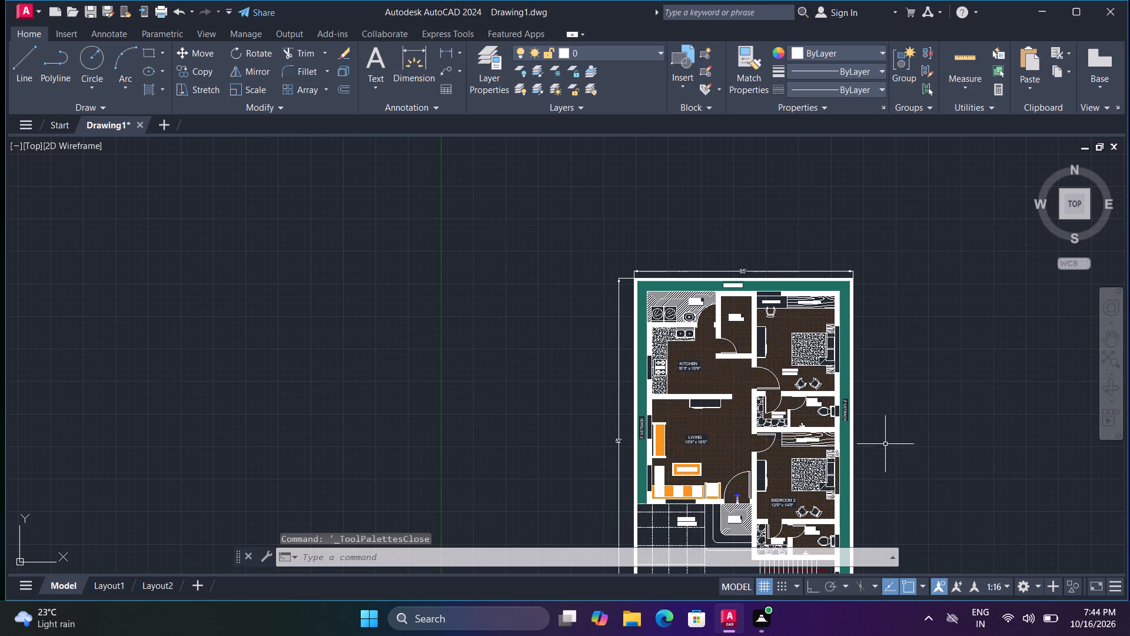
middle_click_drag(865, 430, 780, 308)
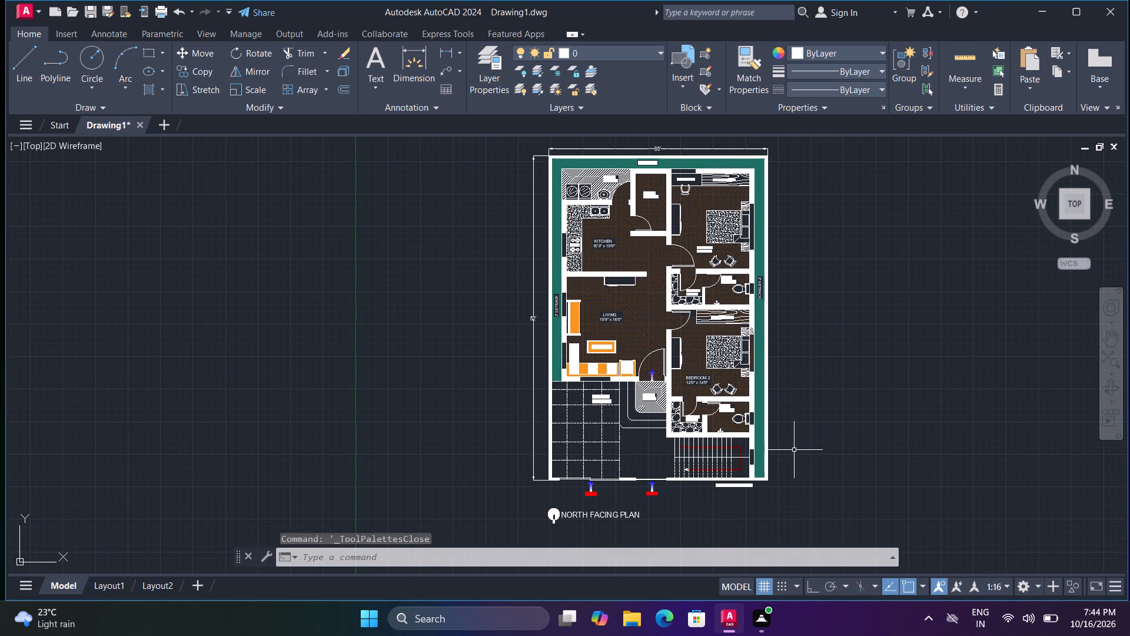
middle_click_drag(662, 511, 658, 502)
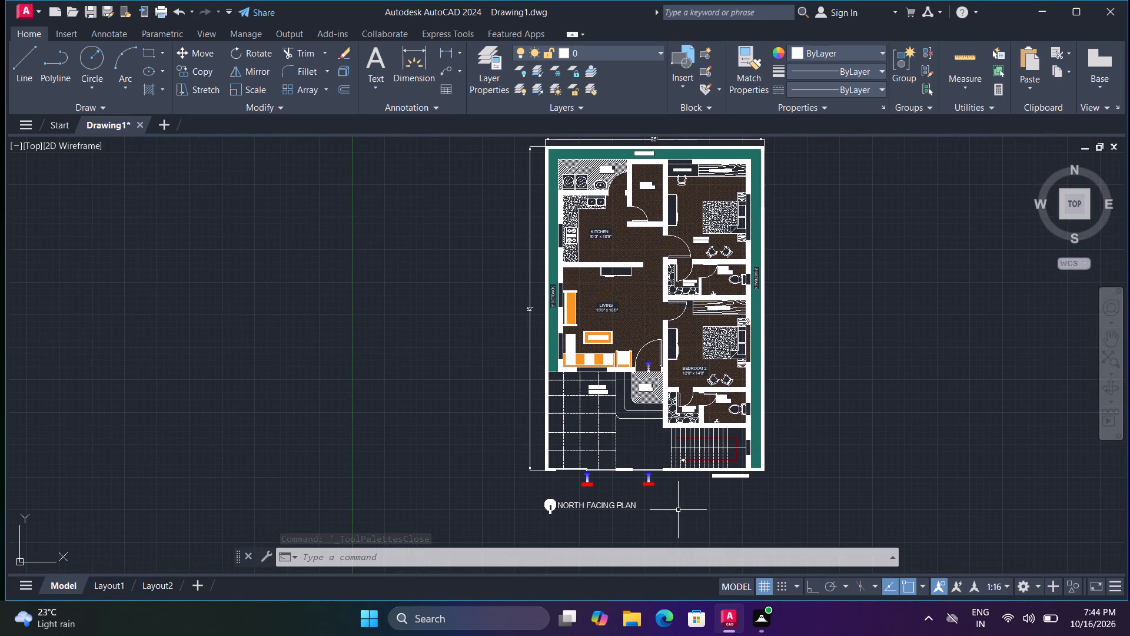
scroll(683, 505, "up", 2)
left_click(789, 441)
type("SC")
key("space")
left_click(789, 442)
left_click(856, 503)
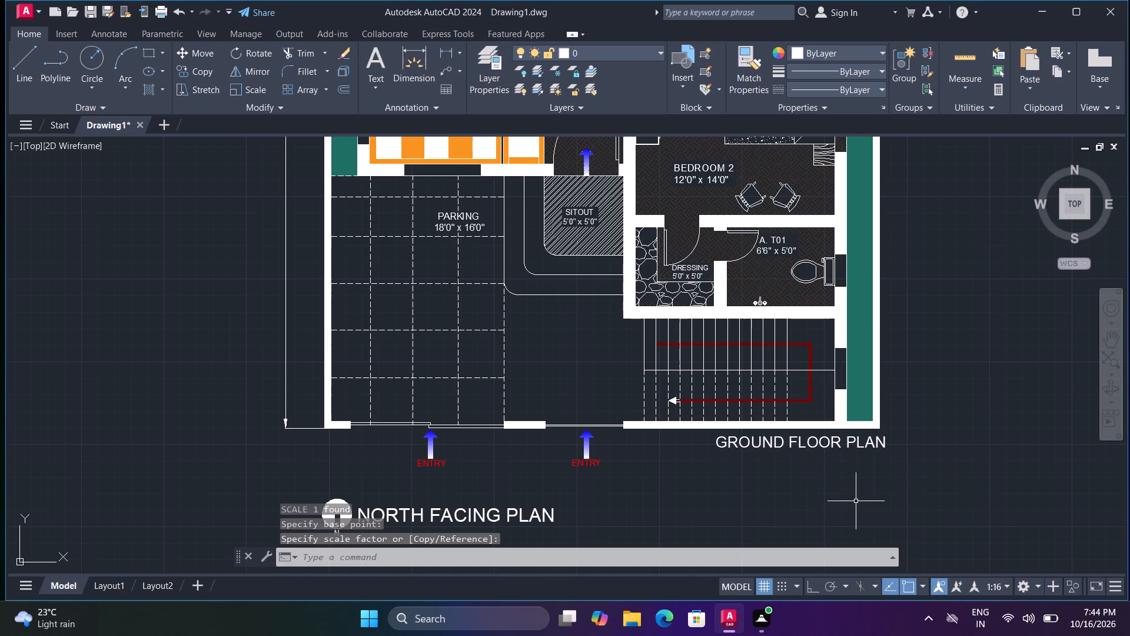
Move the GROUND FLOOR PLAN title a short way towards the entry side, just under the plan's bottom wall.
key("m")
key("space")
left_click(826, 445)
key("space")
left_click(823, 446)
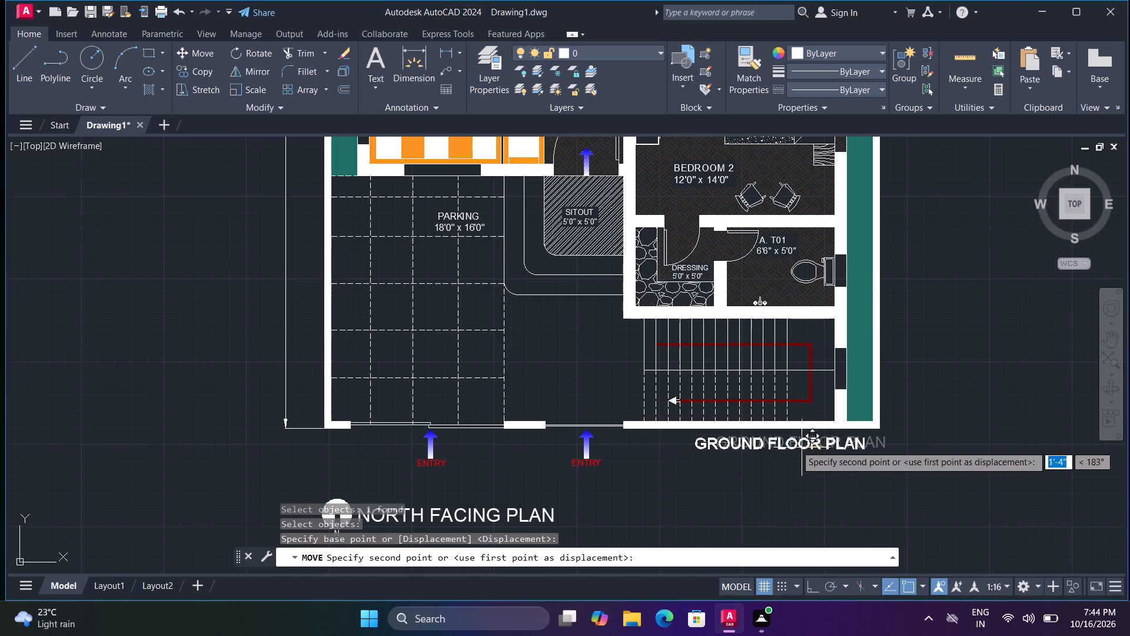
left_click(777, 446)
Move the NORTH FACING PLAN title together with its north symbol slightly up towards the plan.
scroll(798, 486, "down", 1)
middle_click_drag(720, 496, 747, 459)
middle_click(748, 456)
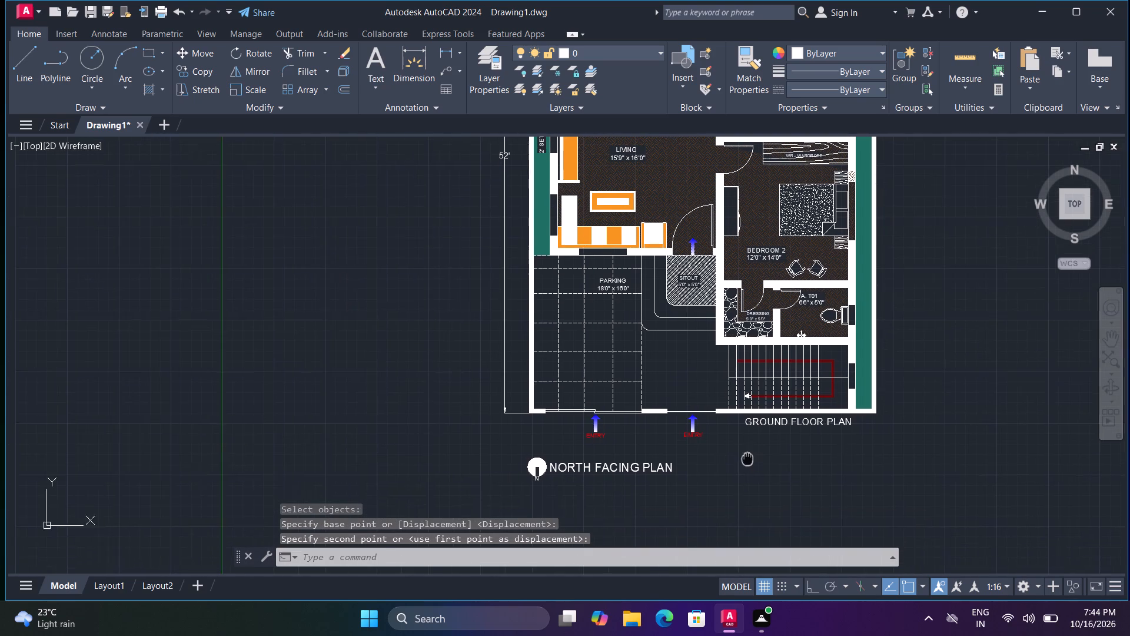
left_click_drag(513, 446, 521, 453)
left_click(687, 483)
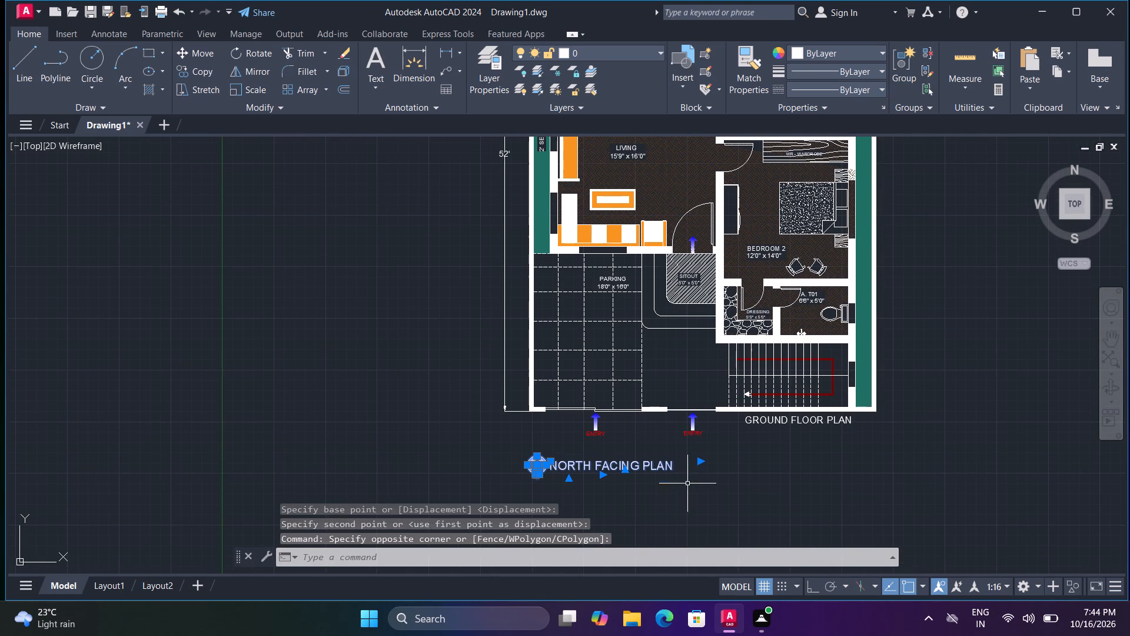
key("m")
key("space")
left_click(663, 467)
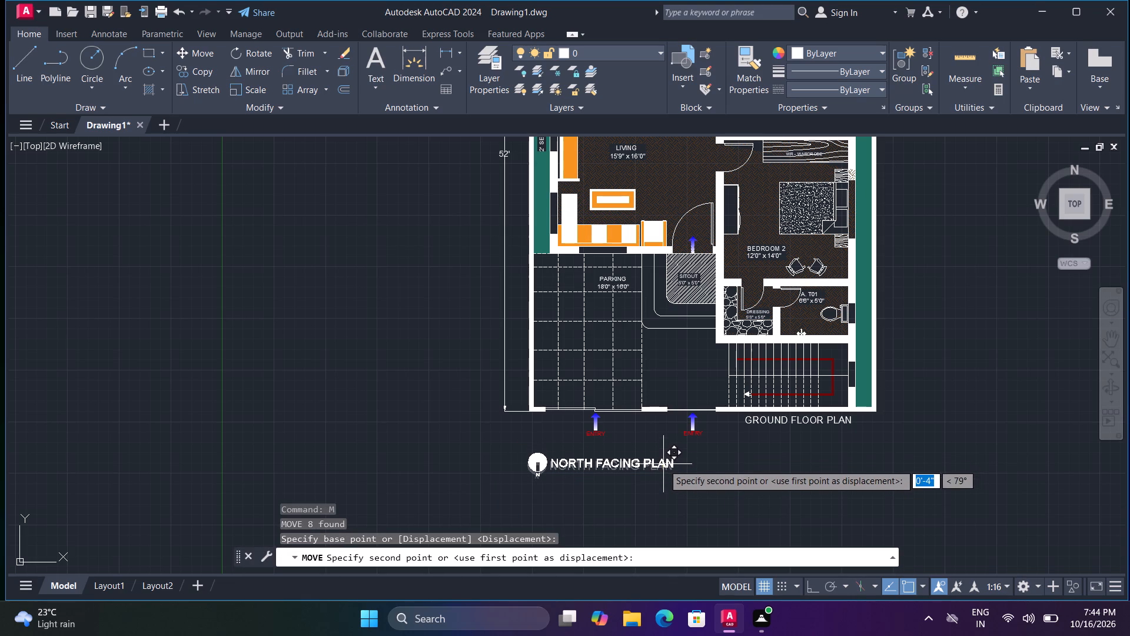
left_click(663, 465)
key("Escape")
Erase the main brown floor hatch covering the kitchen, living room and Bedroom 2.
scroll(686, 503, "down", 2)
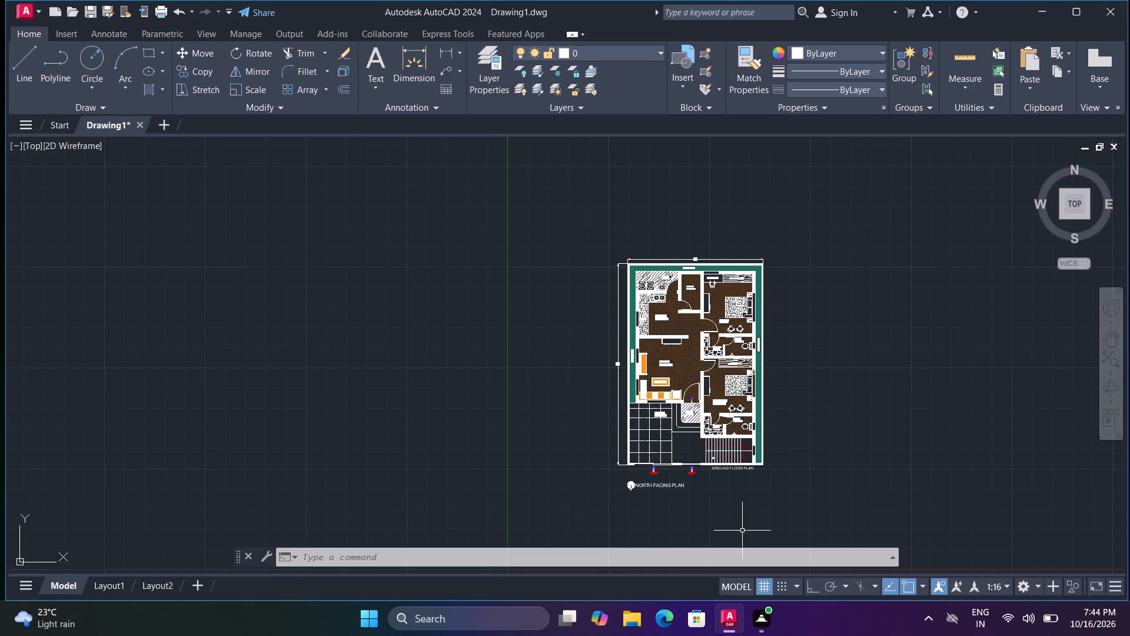
middle_click_drag(723, 392, 724, 471)
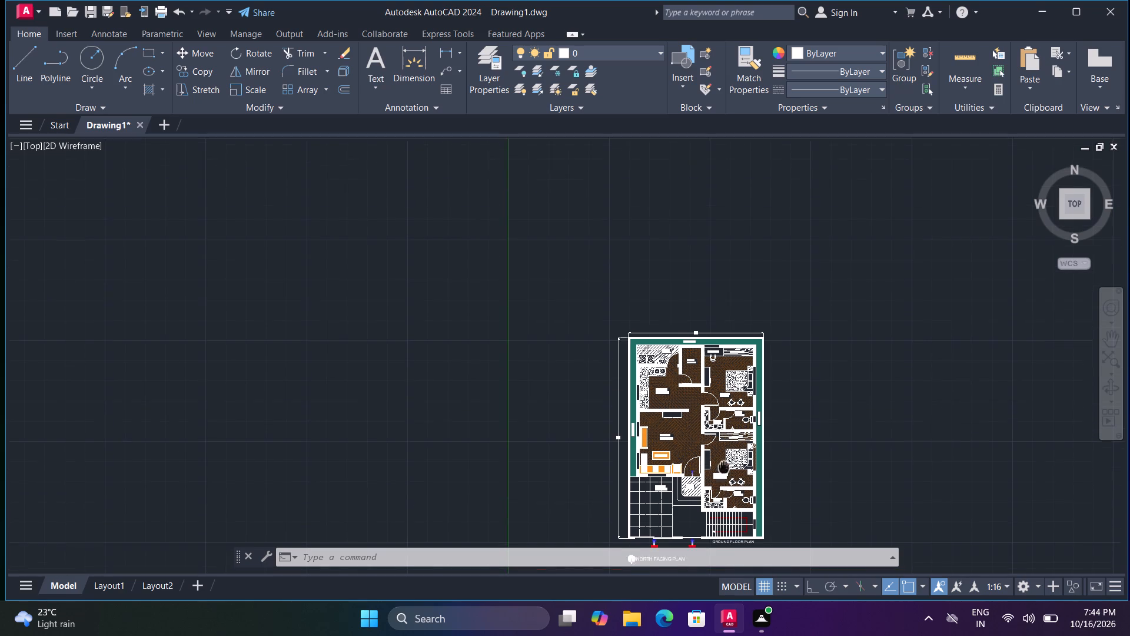
middle_click_drag(724, 471, 724, 472)
scroll(862, 433, "up", 3)
double_click(828, 418)
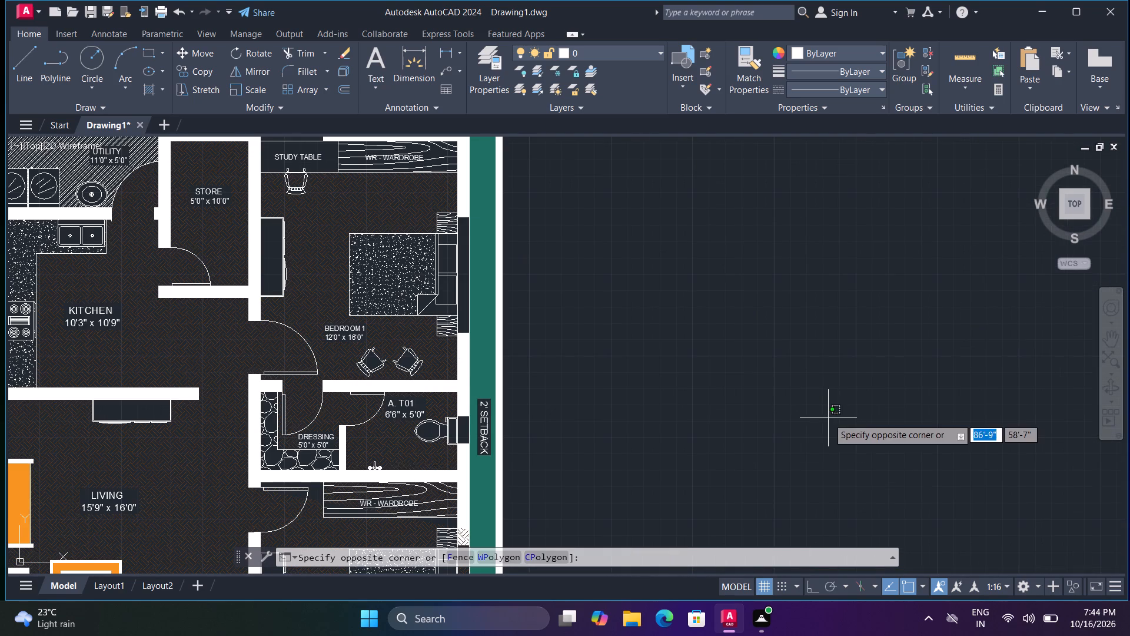
middle_click_drag(706, 455, 851, 422)
left_click(837, 452)
middle_click_drag(736, 486, 790, 406)
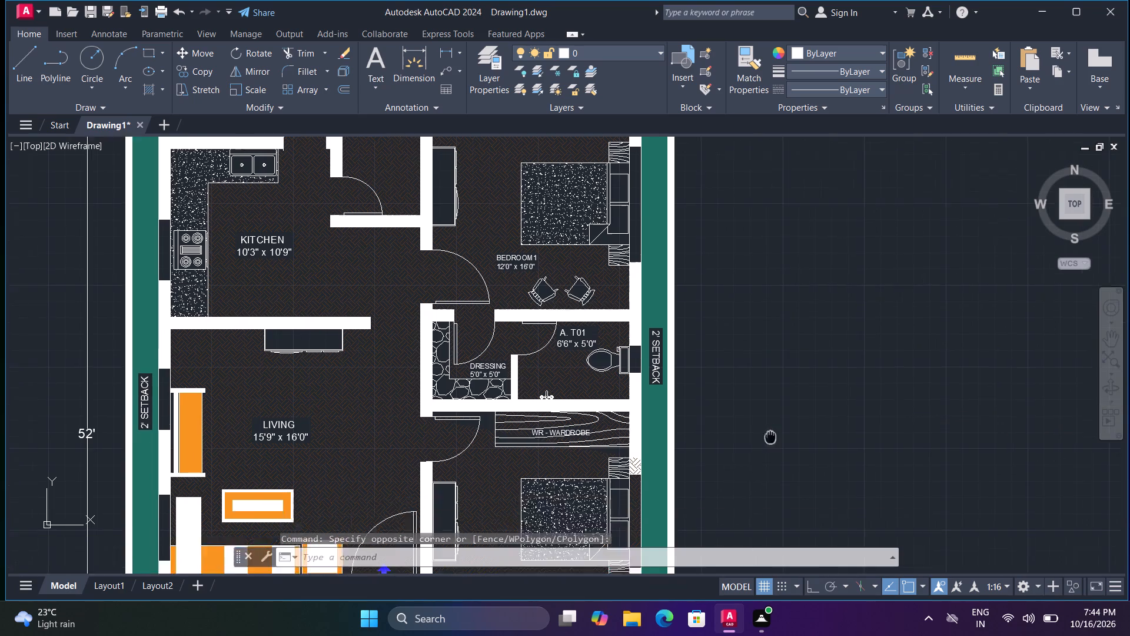
middle_click_drag(790, 406, 826, 355)
left_click(551, 455)
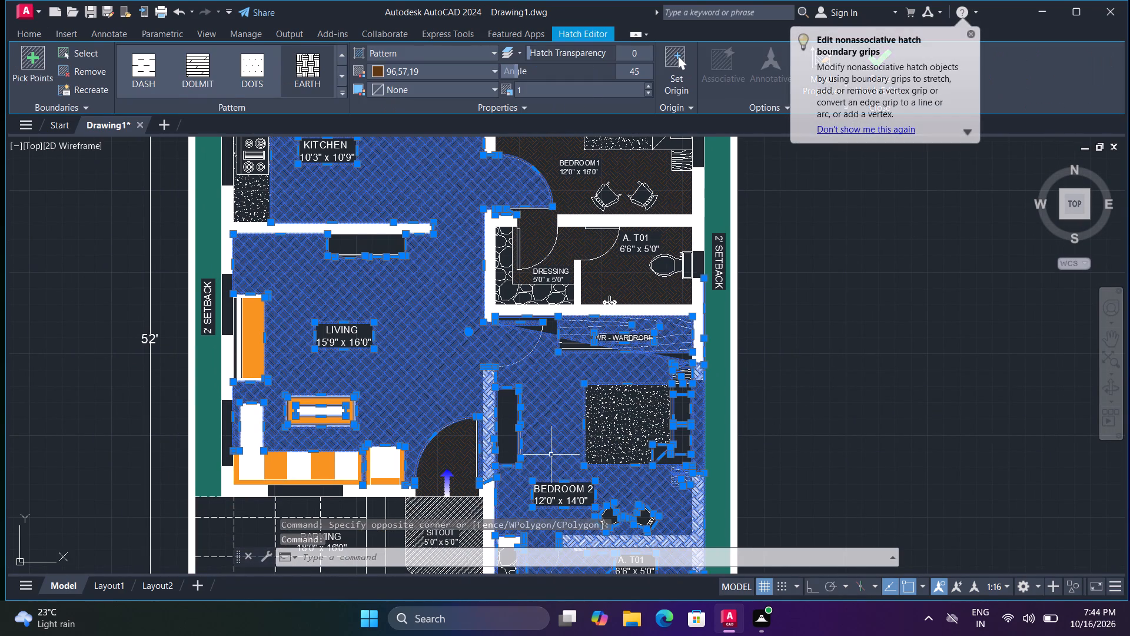
key("Delete")
Erase the brown floor hatches in the A. T01 toilet, dressing passage, Bedroom 1 and the main entrance door swing.
left_click(609, 268)
key("Delete")
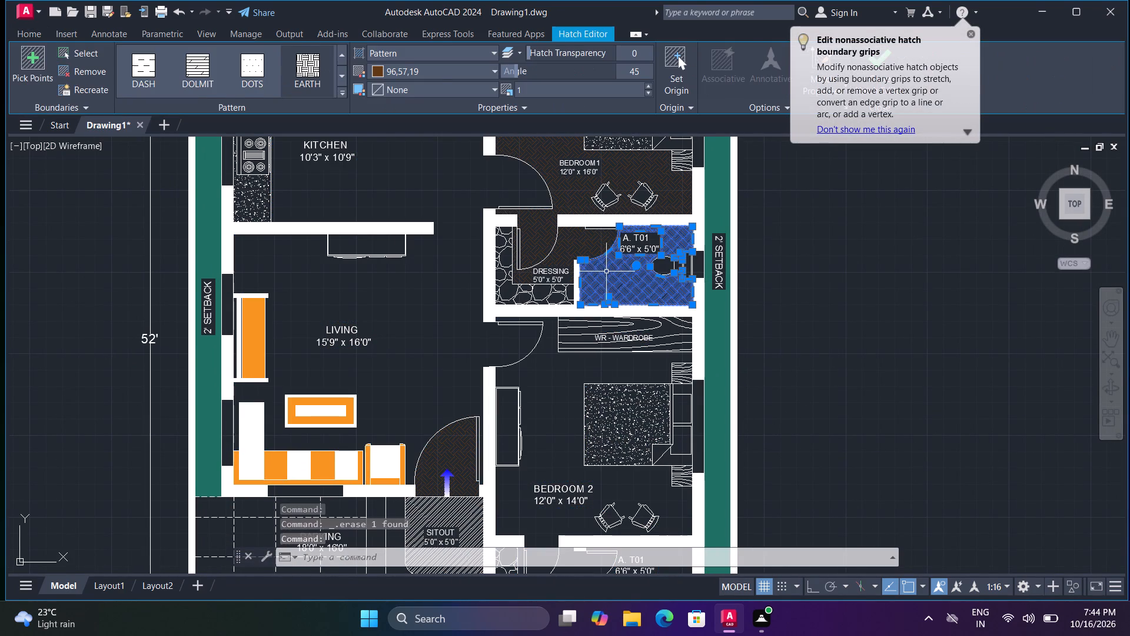
left_click(586, 253)
key("Delete")
left_click(567, 203)
key("Delete")
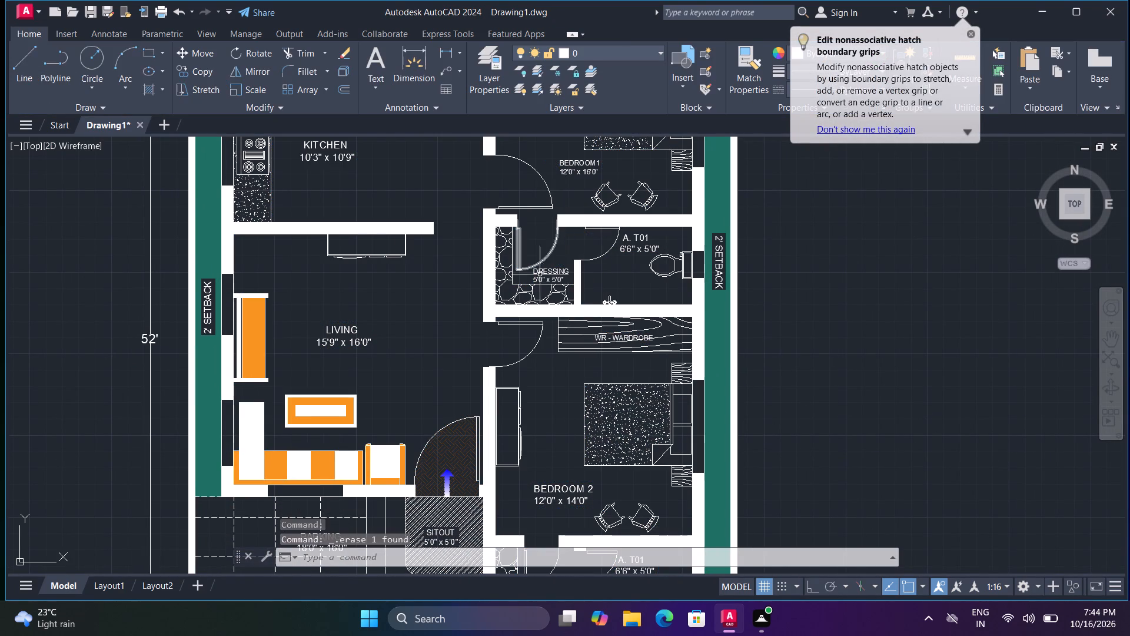
left_click(468, 442)
key("Delete")
Reopen the tool palettes and fill the floor of Bedroom 1's A. T01 toilet with the white woven-grid ISO hatch.
scroll(520, 403, "down", 2)
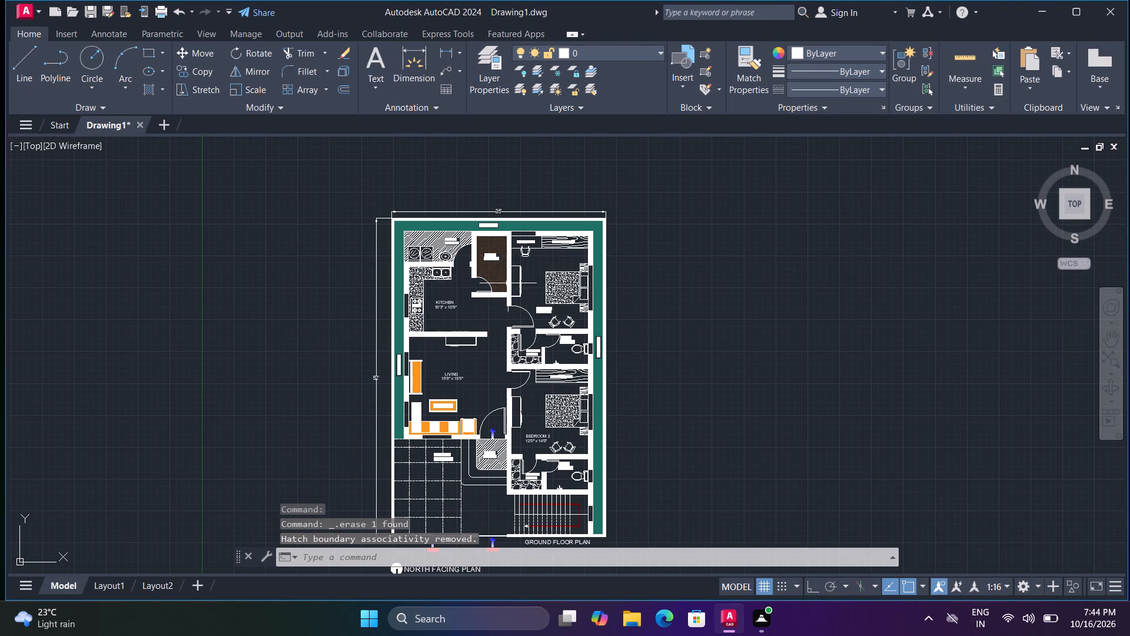
scroll(498, 277, "up", 2)
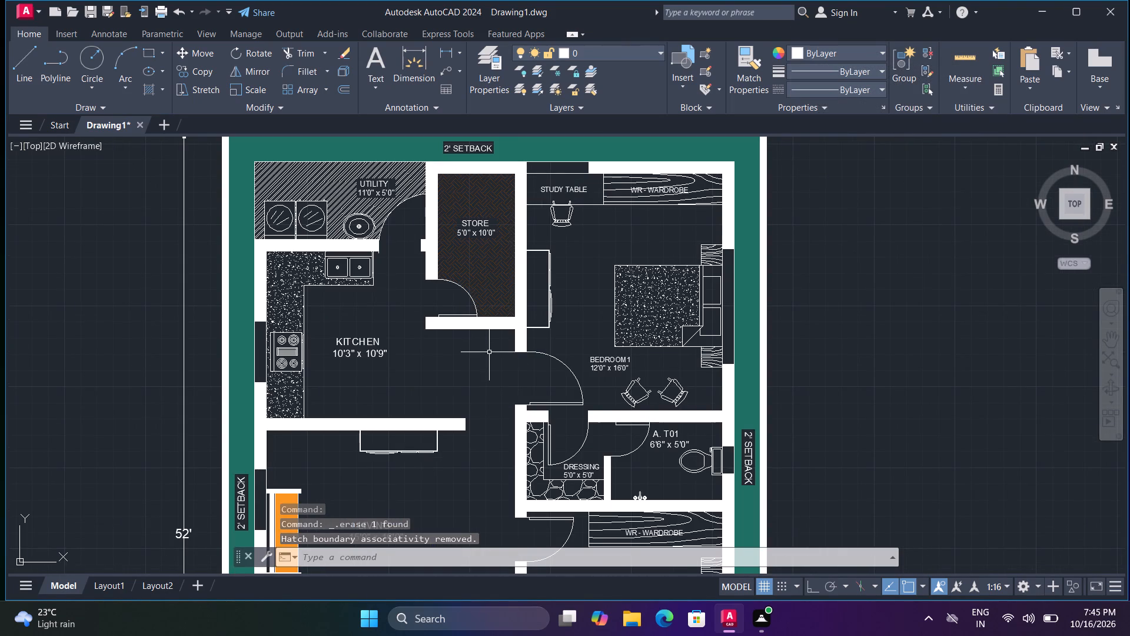
scroll(487, 389, "down", 1)
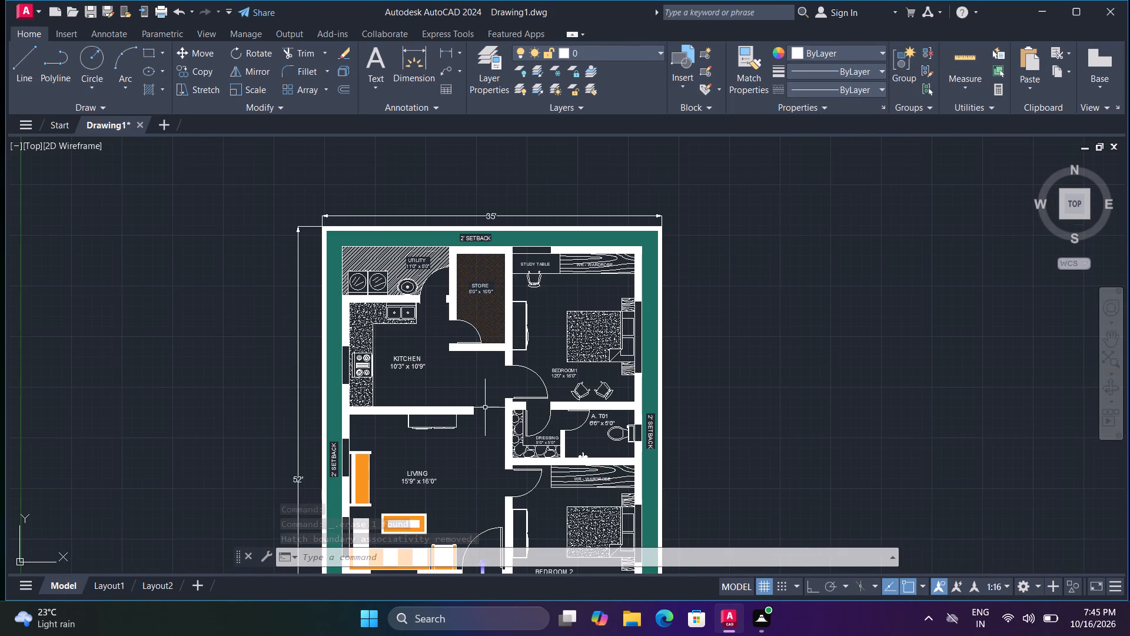
middle_click_drag(487, 410, 475, 337)
middle_click(475, 334)
middle_click(475, 329)
middle_click_drag(571, 383, 541, 362)
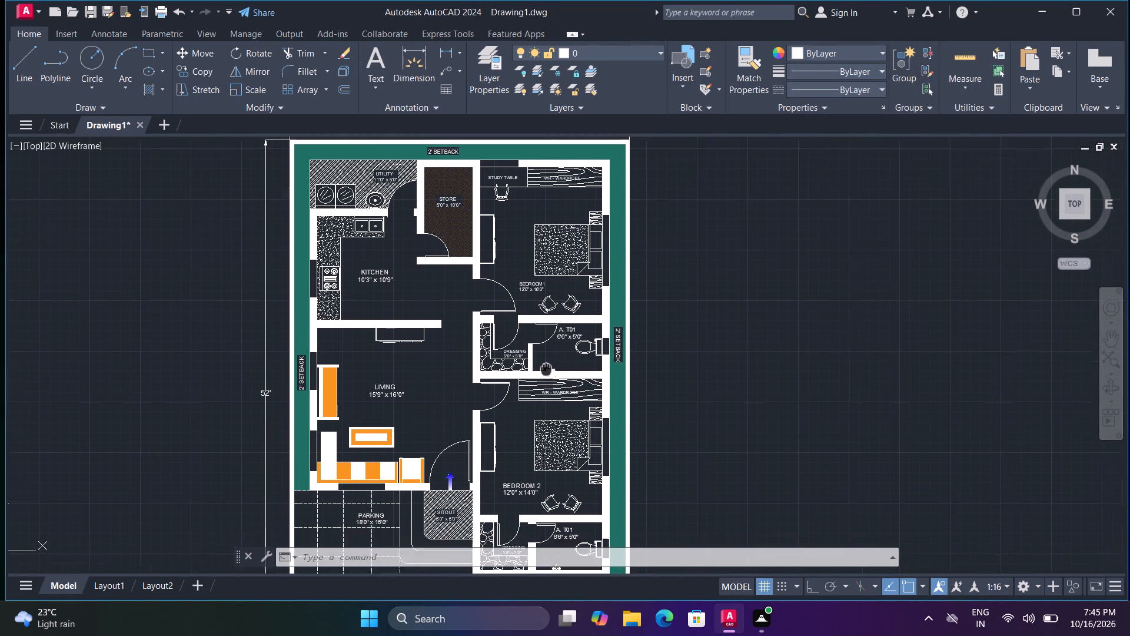
middle_click_drag(541, 362, 531, 346)
key("ctrl+3")
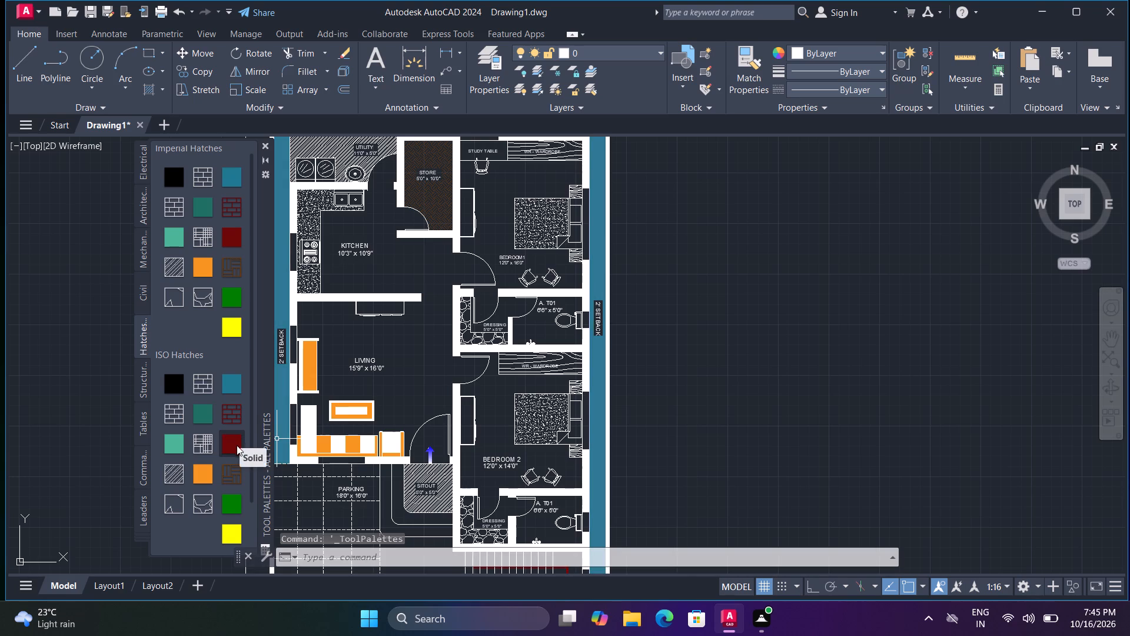
left_click(209, 451)
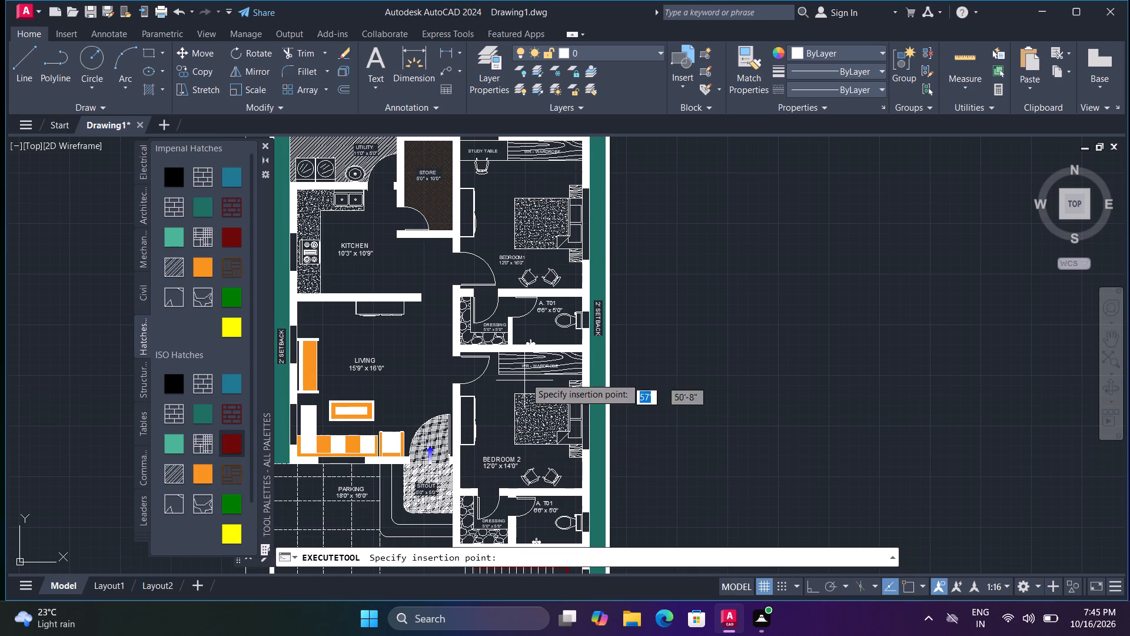
scroll(537, 340, "up", 1)
left_click(557, 323)
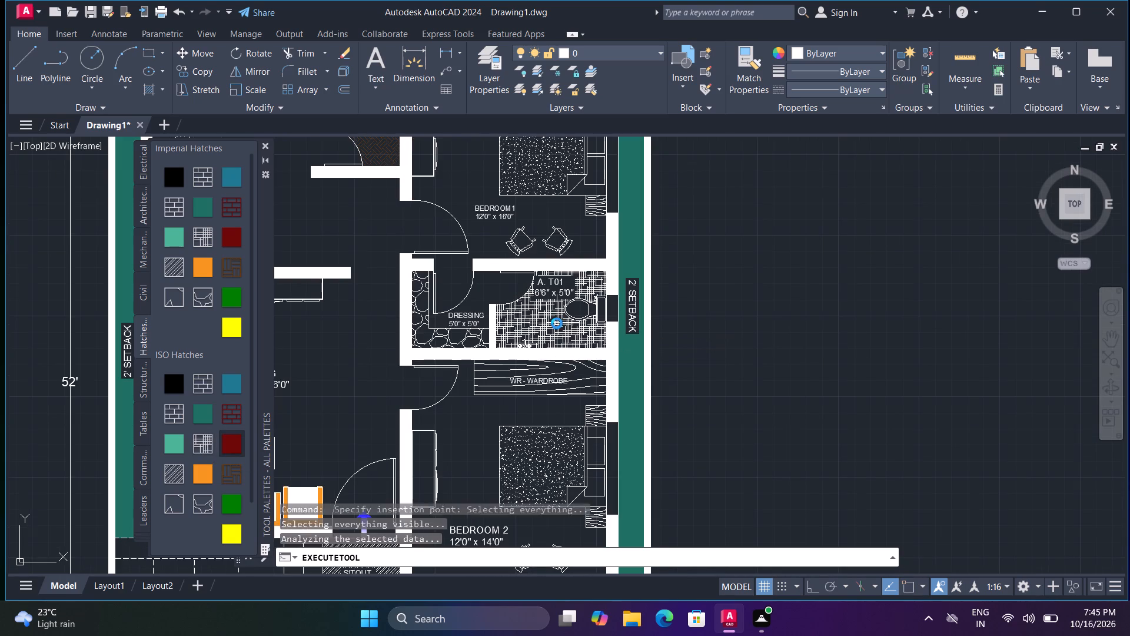
Fill the floor of Bedroom 2's A. T01 toilet with the same woven-grid hatch.
middle_click_drag(496, 430, 459, 211)
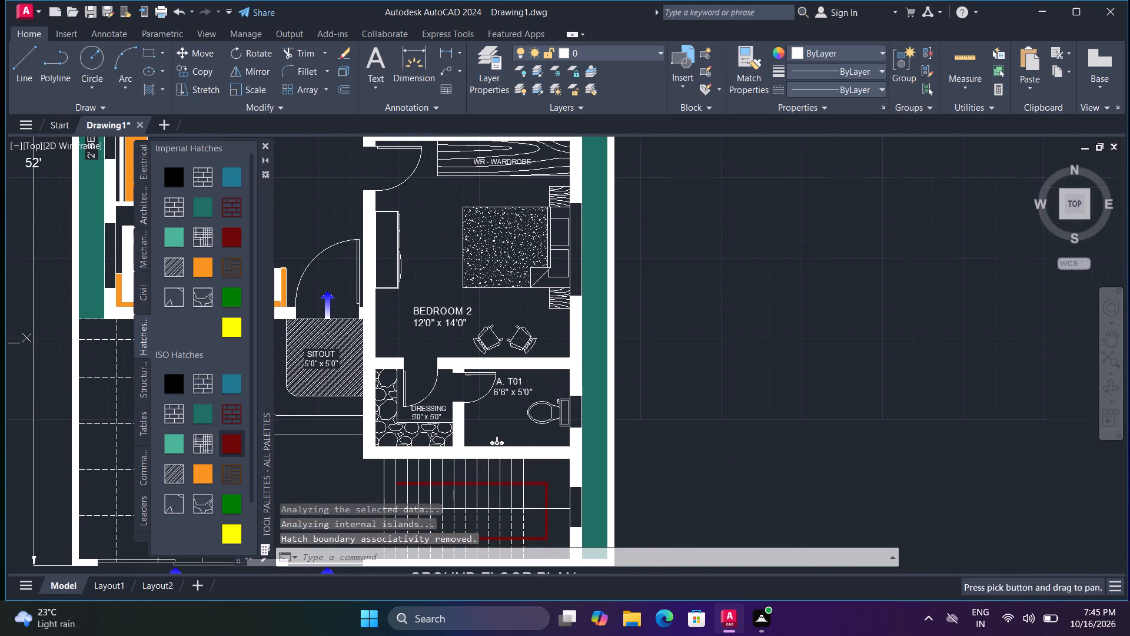
key("space")
left_click(503, 424)
scroll(508, 418, "down", 1)
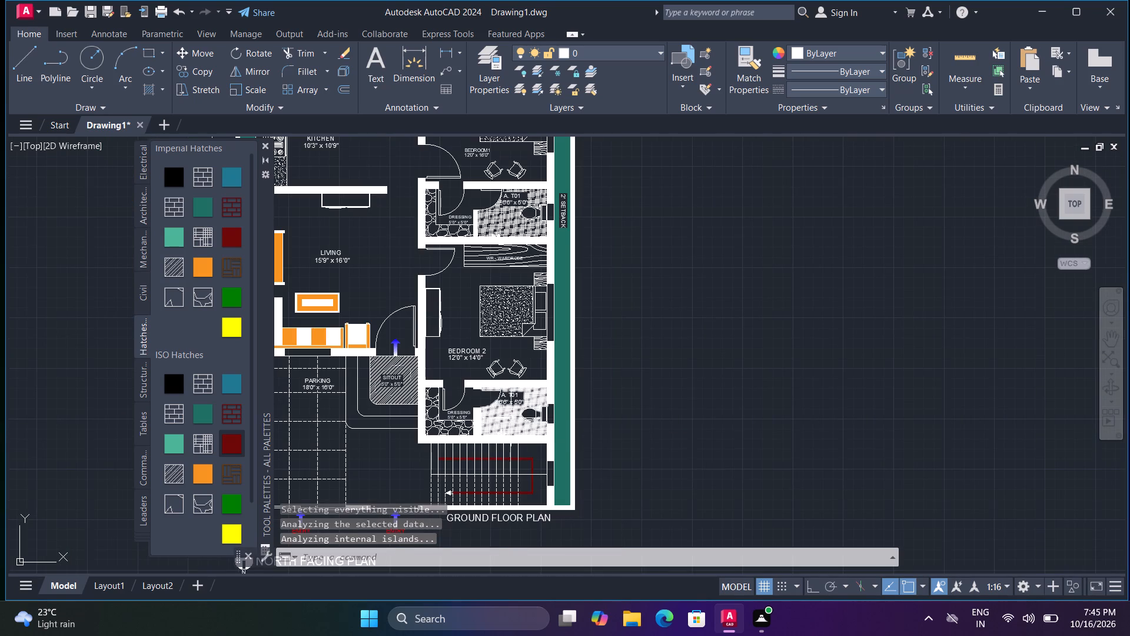
middle_click_drag(630, 442, 642, 442)
middle_click(642, 442)
key("Escape")
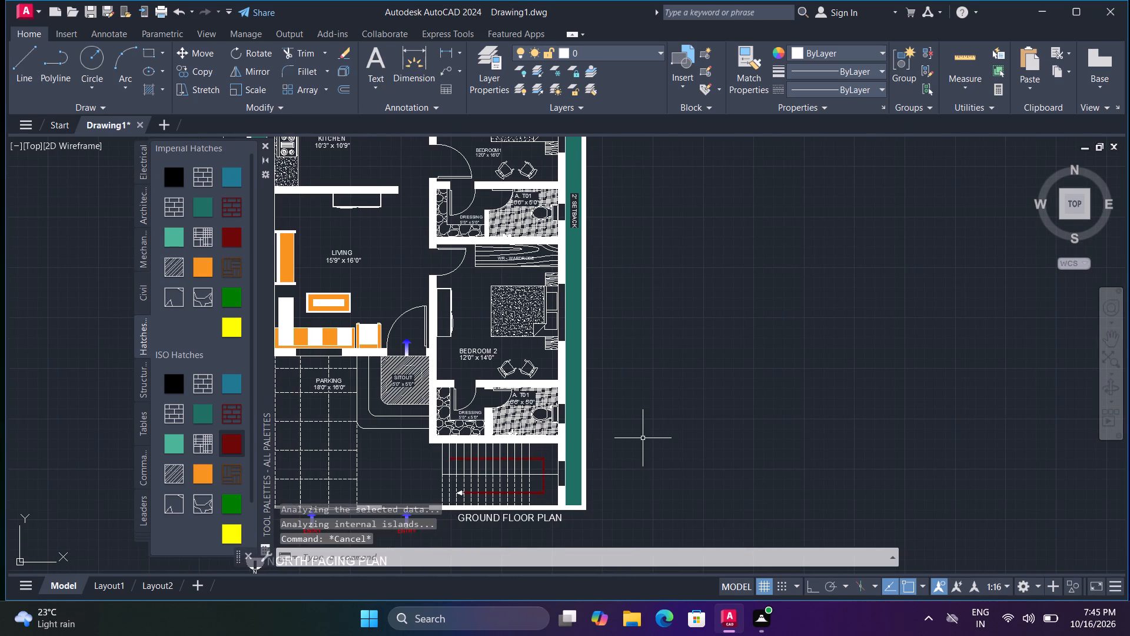
Fill the first tread of the staircase's upper flight with the blue solid ISO hatch.
scroll(623, 448, "up", 1)
middle_click_drag(623, 432, 684, 257)
scroll(451, 335, "up", 2)
middle_click_drag(454, 336, 457, 340)
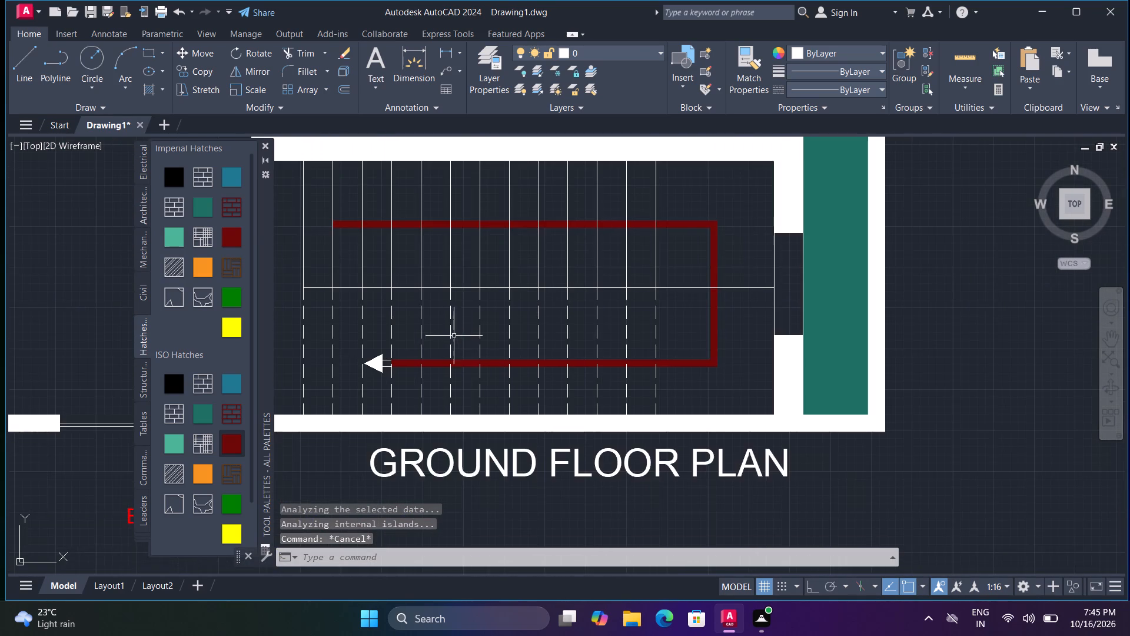
middle_click_drag(457, 340, 495, 398)
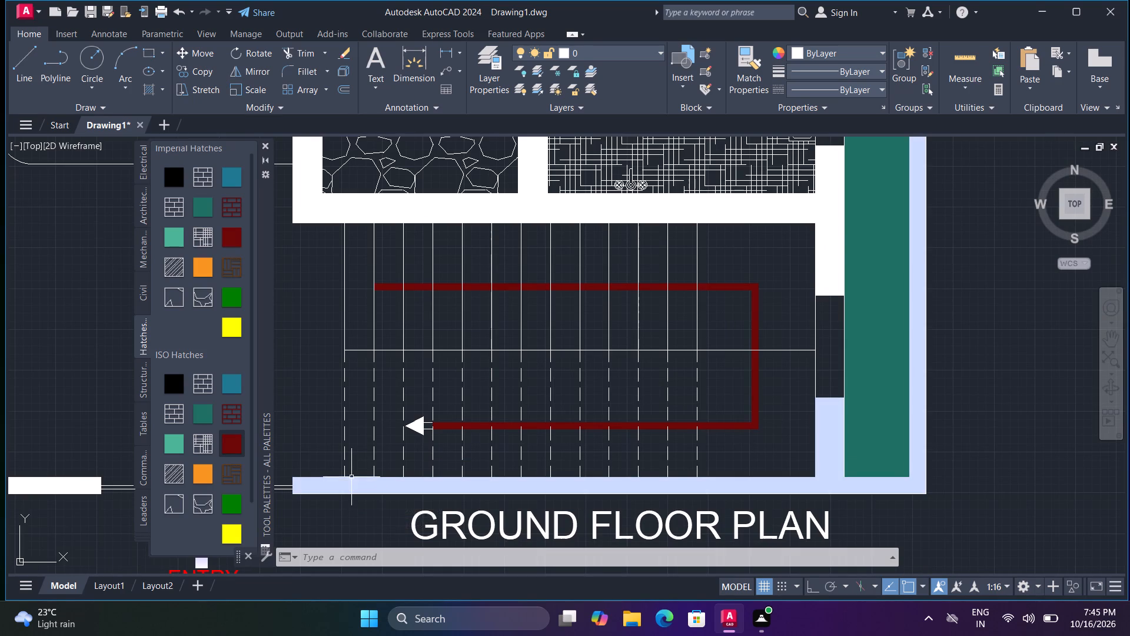
left_click(196, 425)
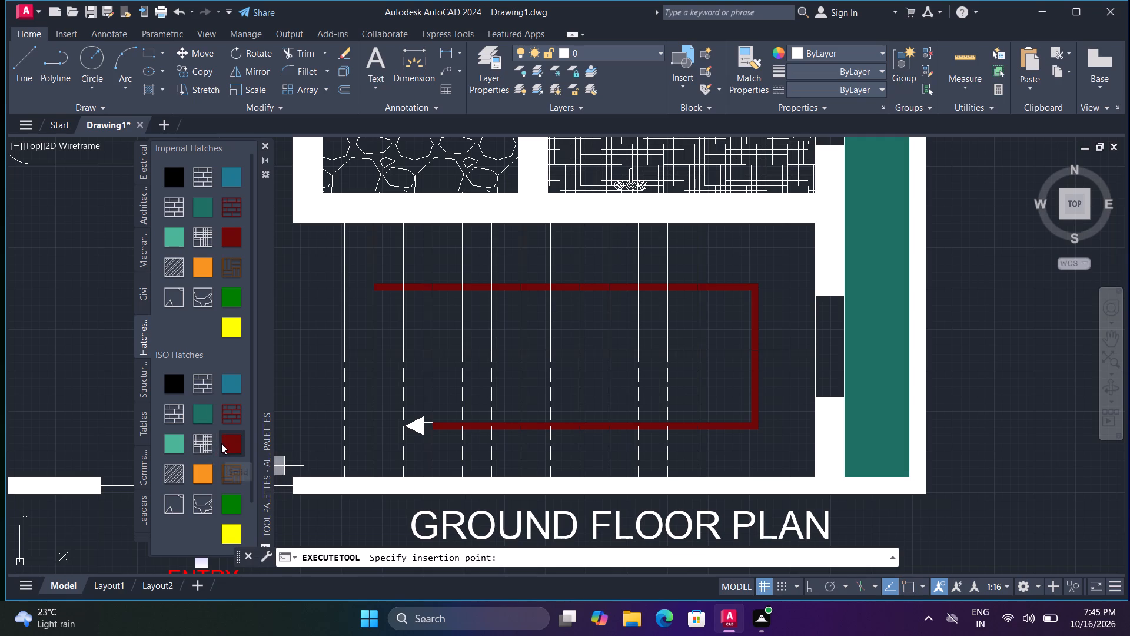
left_click(229, 388)
left_click(365, 322)
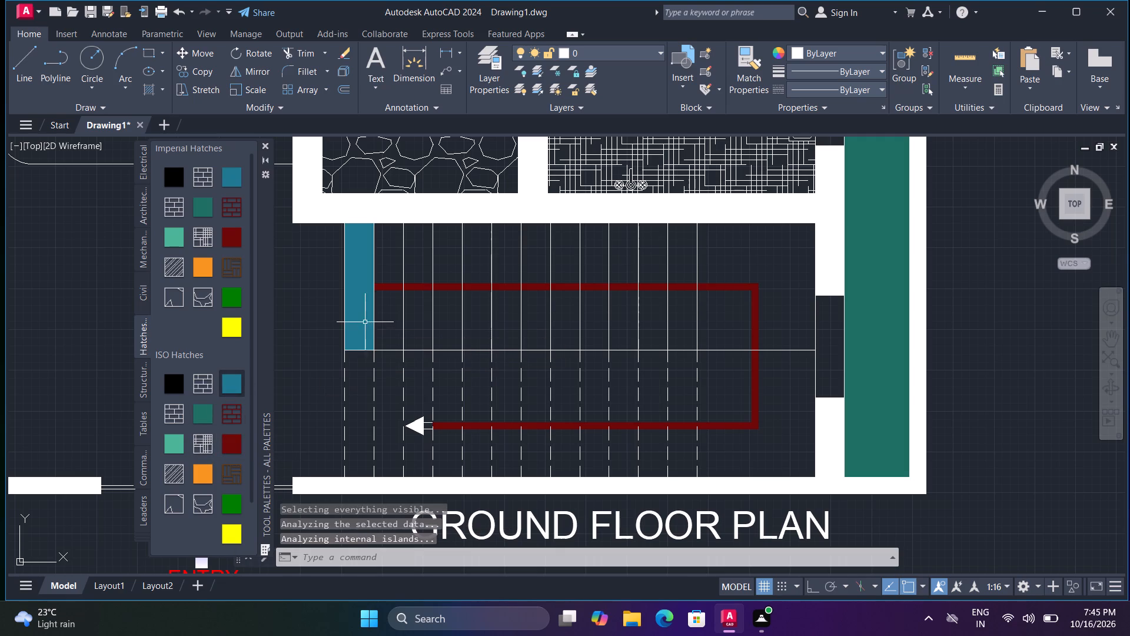
Fill the third and fifth treads of the staircase's upper flight with the blue solid ISO hatch, both sides of the direction line.
key("space")
left_click(423, 317)
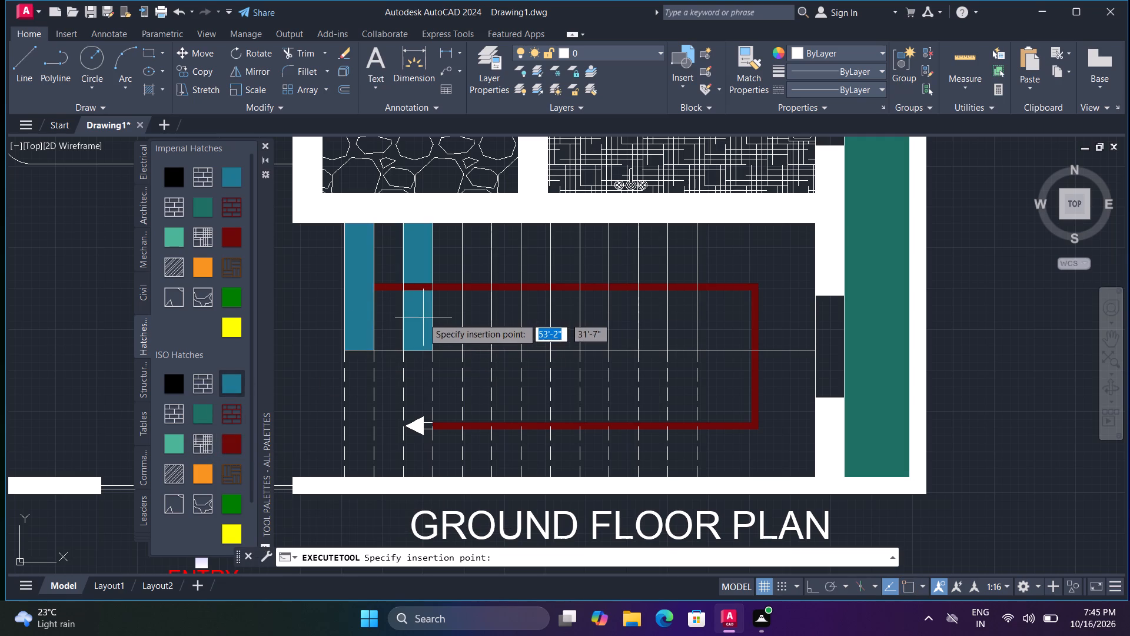
key("space")
left_click(423, 267)
key("space")
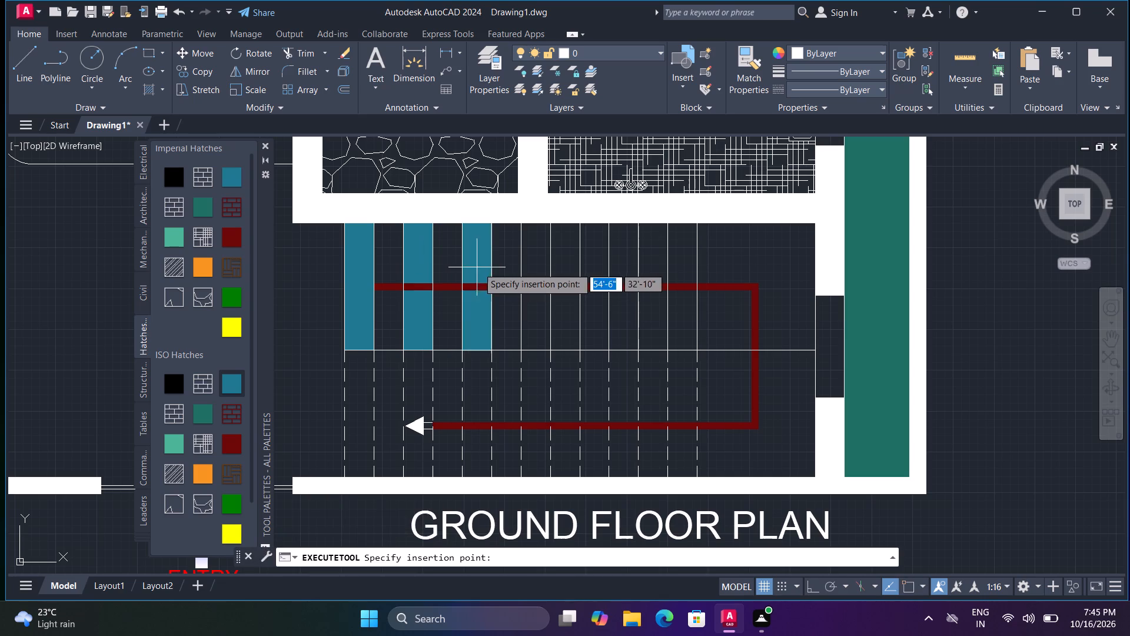
left_click(478, 267)
key("space")
key("space")
left_click(482, 311)
Fill the seventh, ninth and eleventh treads of the upper flight with the same blue solid hatch.
key("space")
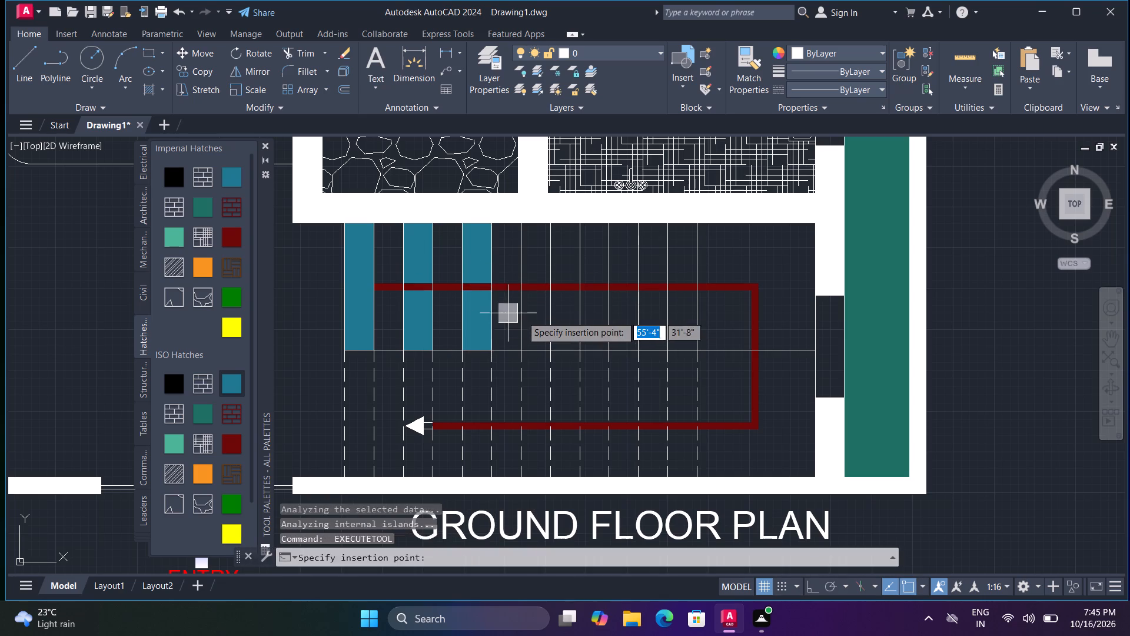
left_click(529, 317)
key("space")
key("space")
left_click(532, 254)
key("space")
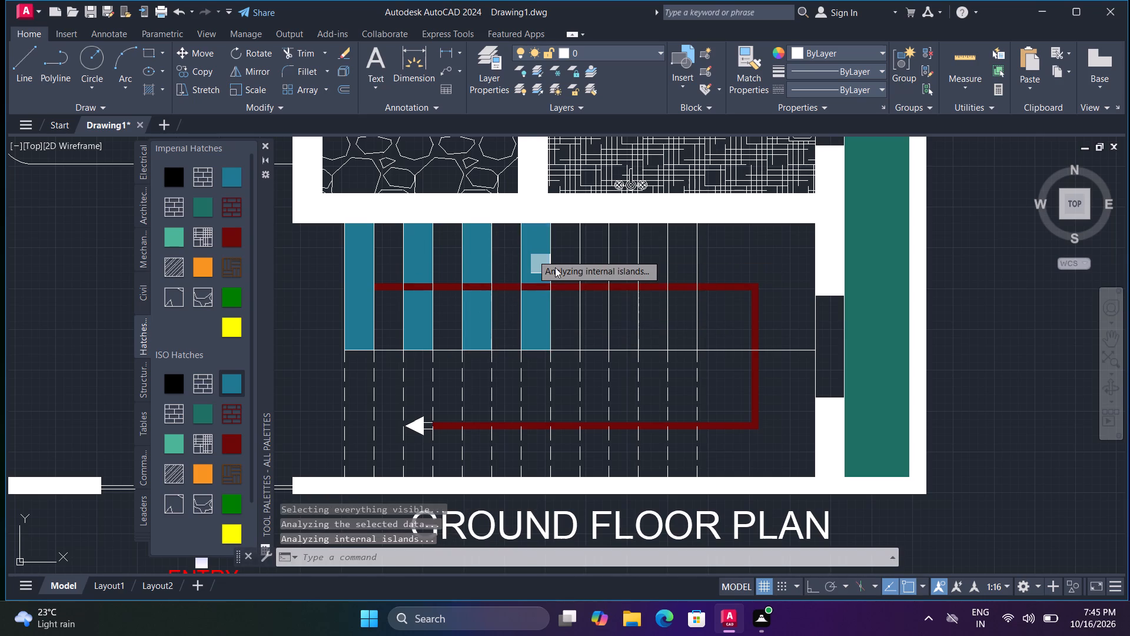
left_click(594, 249)
key("space")
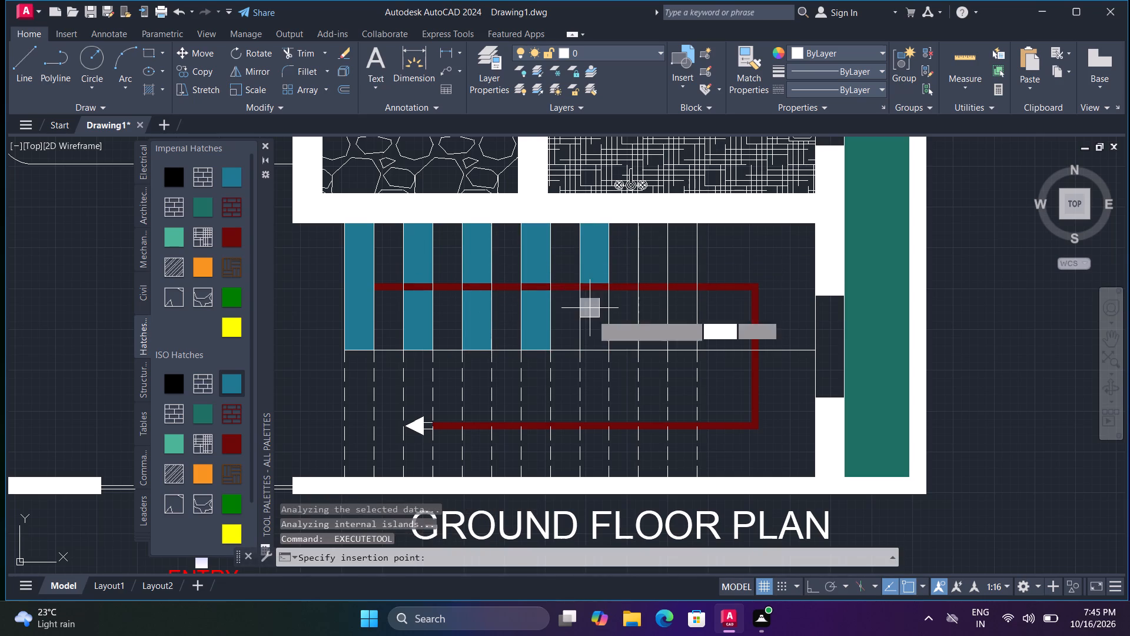
left_click(594, 319)
key("space")
left_click(649, 316)
key("space")
key("space")
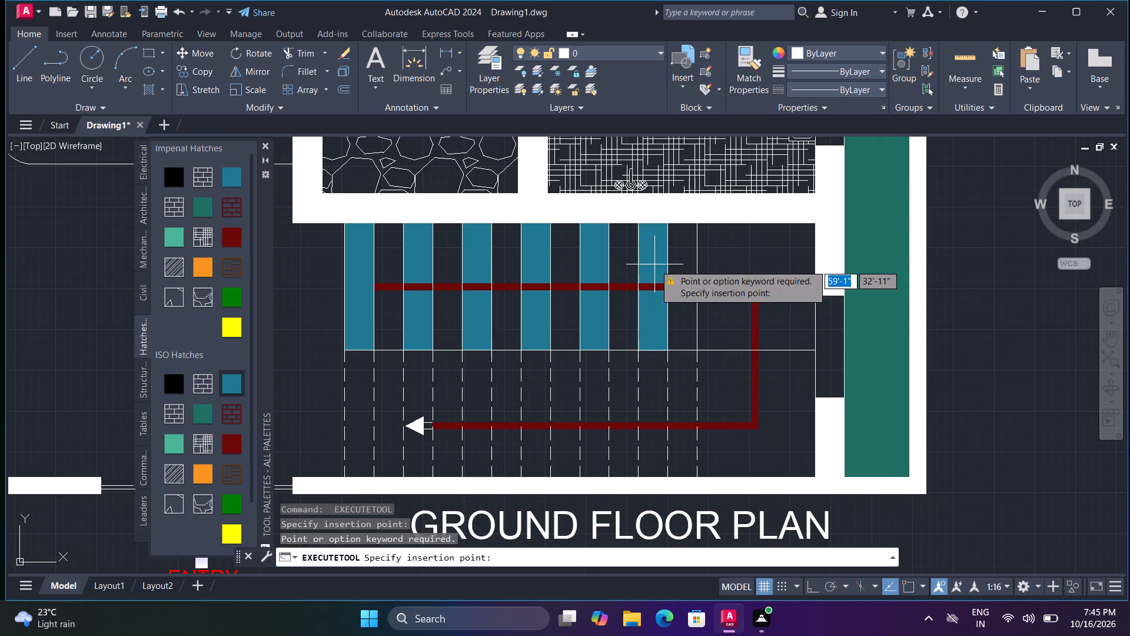
left_click(654, 264)
Fill the upper half of the stair landing with the blue solid hatch, inside and outside the direction line.
key("space")
left_click(717, 318)
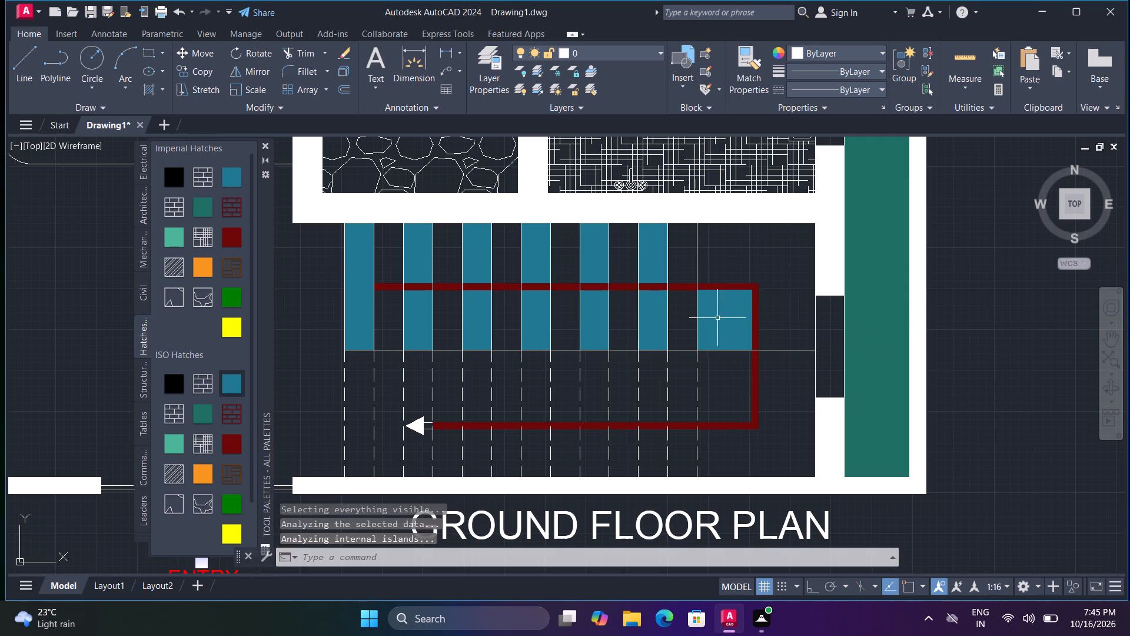
key("space")
left_click(768, 270)
Fill the lower flight's first, third and fifth treads, counted from the landing, with the blue solid hatch.
key("space")
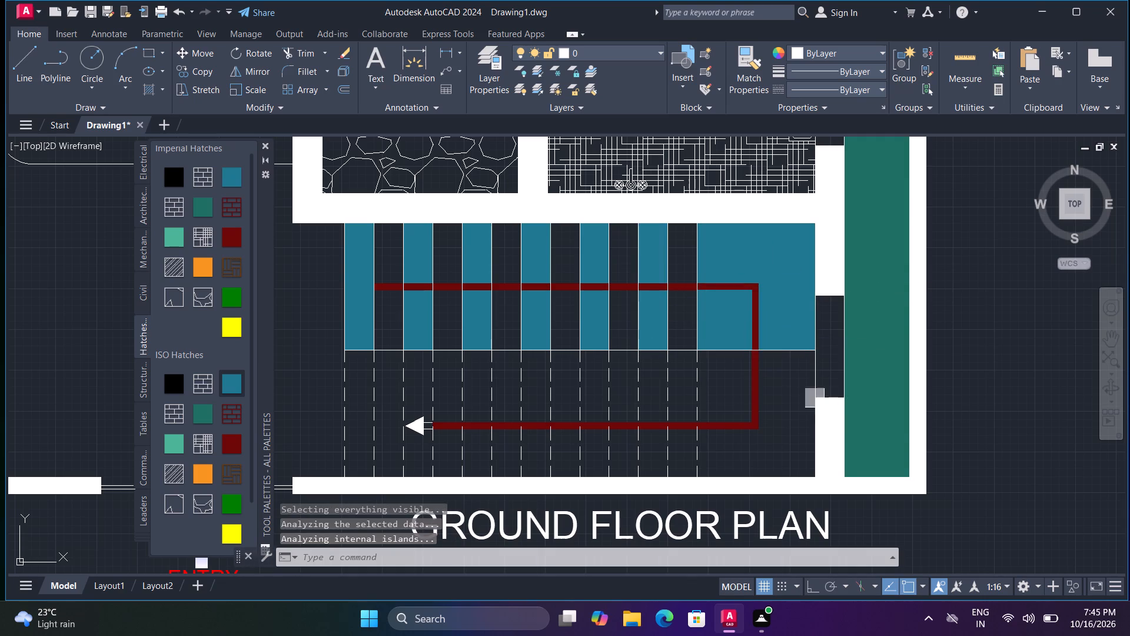
left_click(688, 452)
key("space")
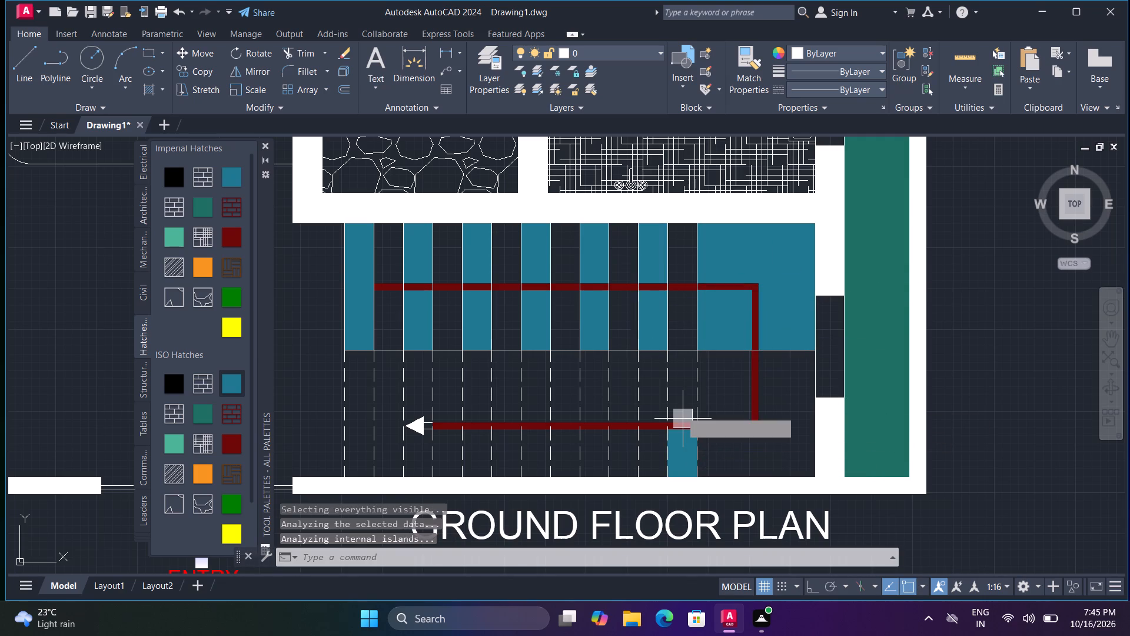
left_click(681, 407)
key("space")
left_click(619, 462)
key("space")
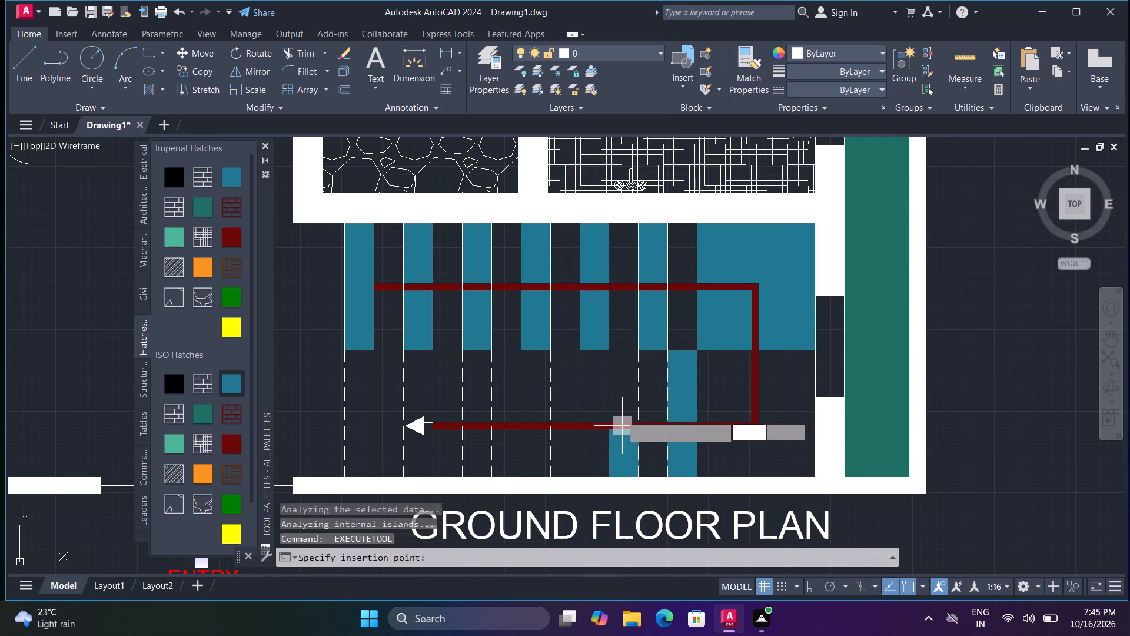
left_click(621, 409)
key("space")
left_click(569, 404)
key("space")
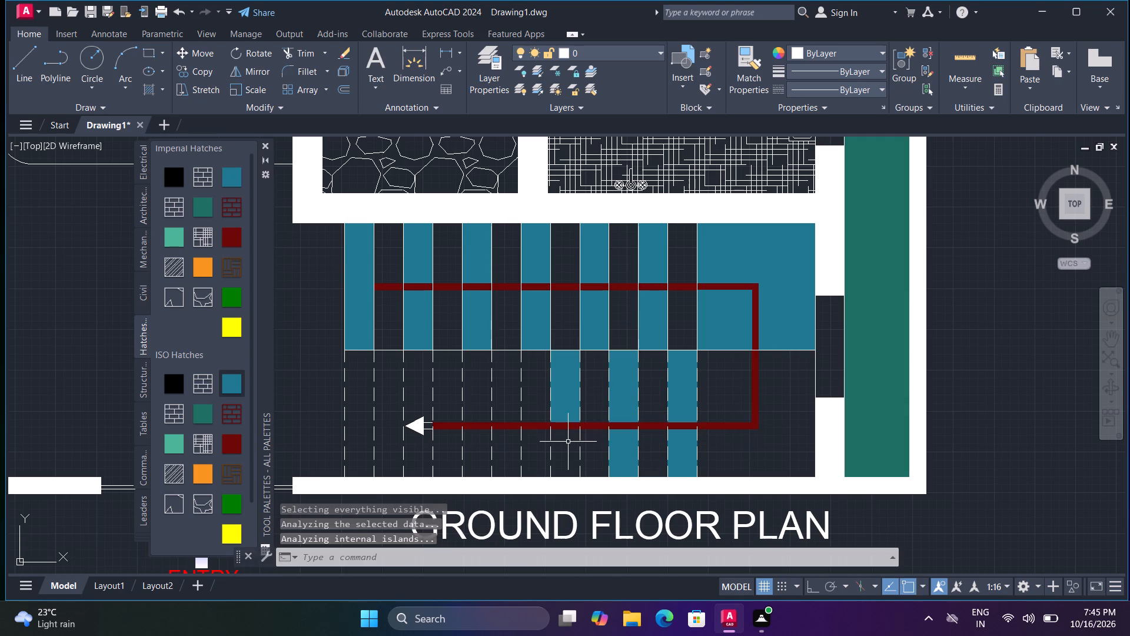
left_click(564, 443)
Fill the lower flight's seventh, ninth and eleventh treads from the landing with the blue solid hatch.
key("space")
left_click(508, 452)
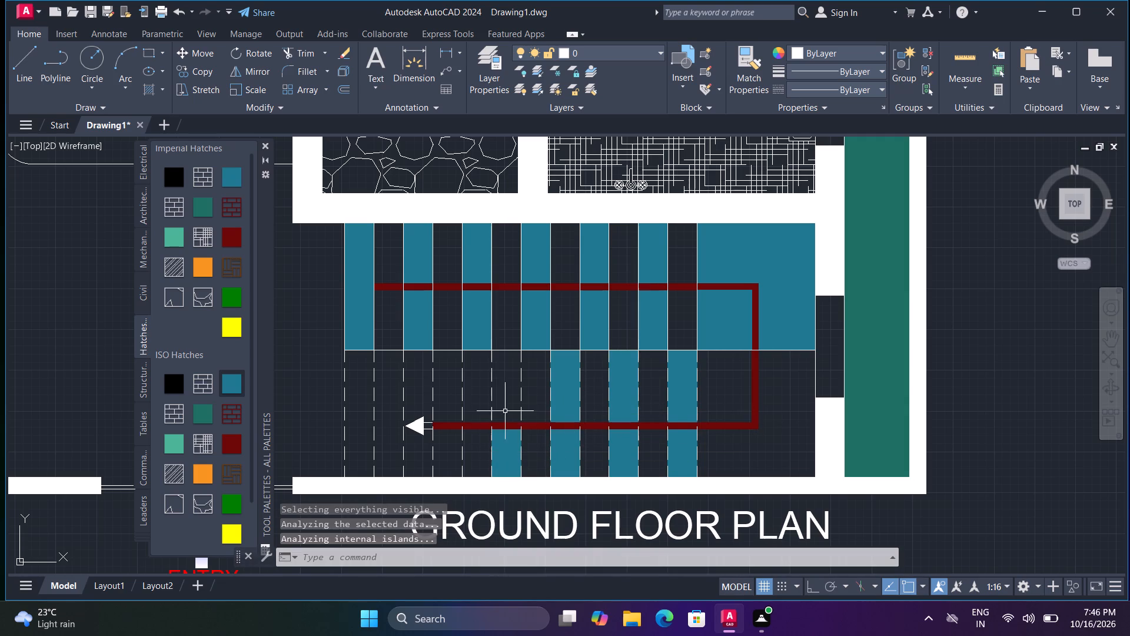
left_click(503, 409)
key("space")
left_click(503, 406)
key("space")
left_click(503, 406)
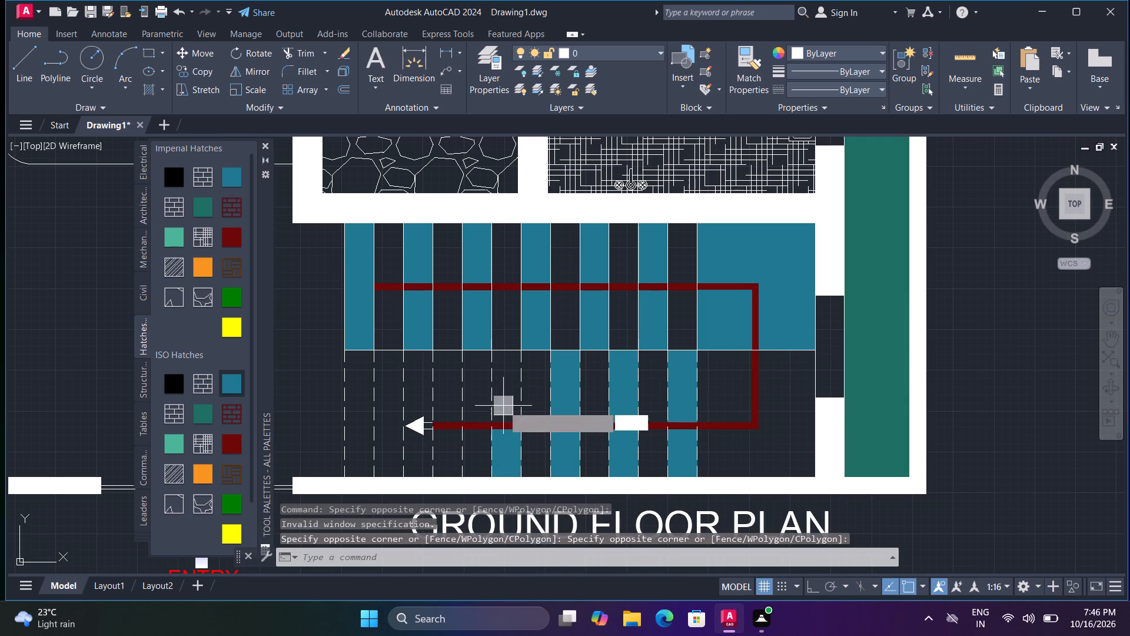
left_click(503, 406)
key("space")
left_click(443, 409)
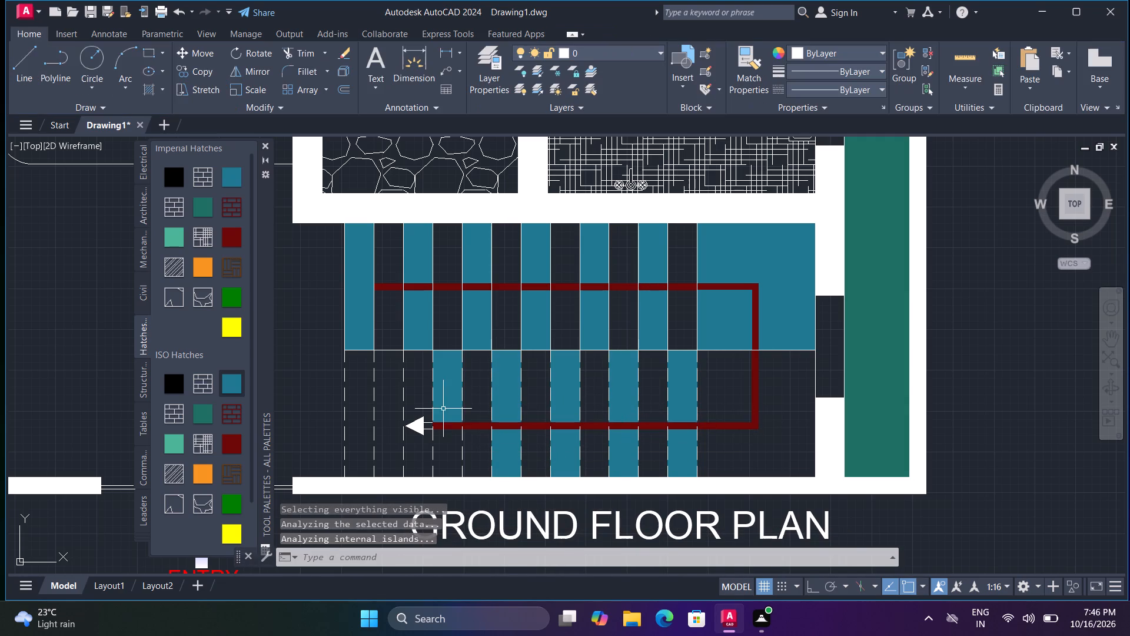
key("space")
left_click(450, 445)
key("space")
left_click(394, 443)
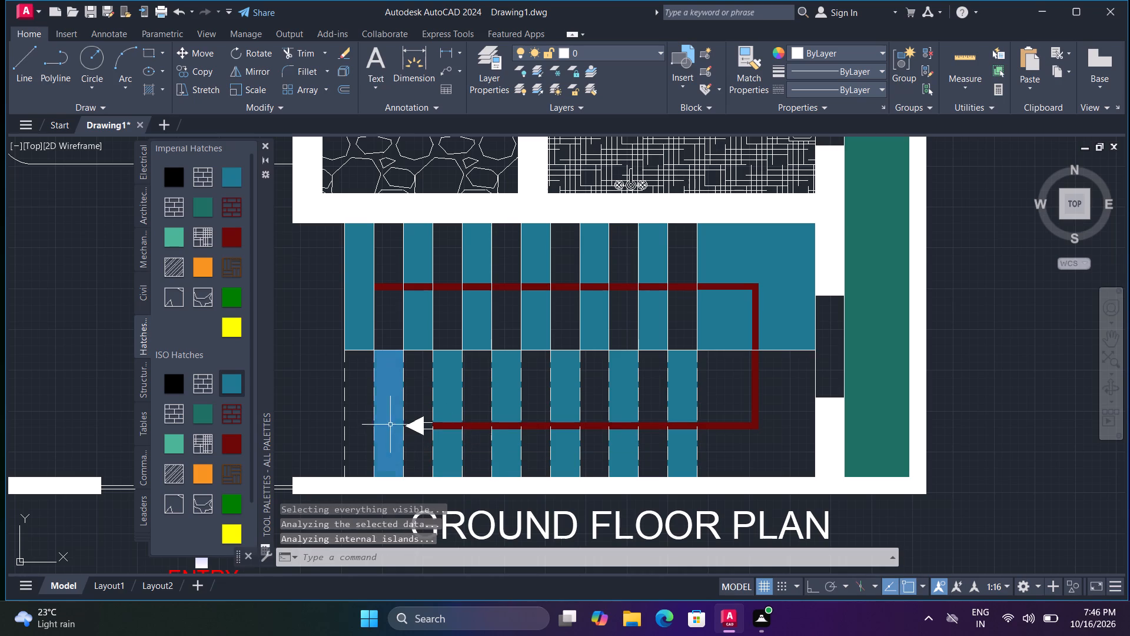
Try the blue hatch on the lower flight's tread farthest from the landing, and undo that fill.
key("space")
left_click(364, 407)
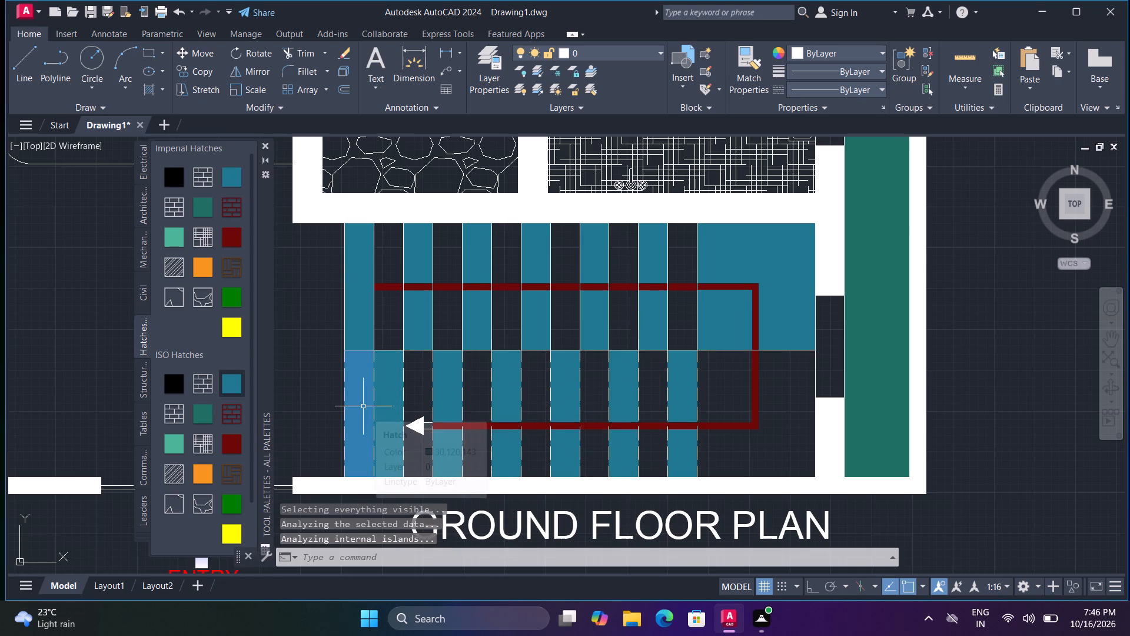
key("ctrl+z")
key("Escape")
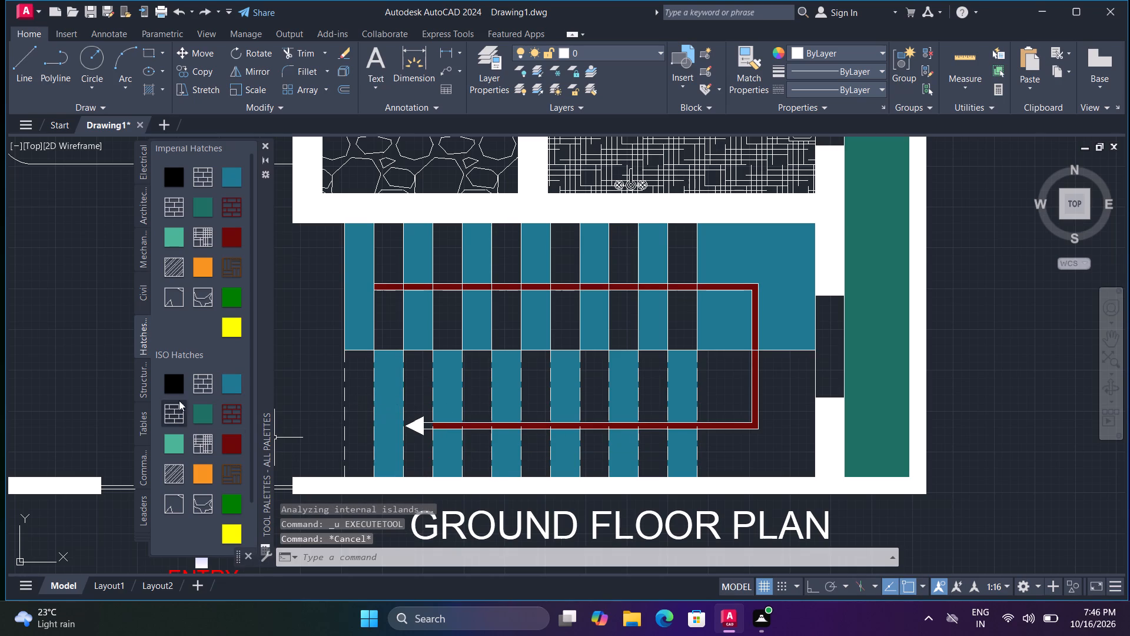
Fill the second, fourth and sixth treads of the upper flight with the black/white solid ISO hatch.
left_click(170, 389)
left_click(382, 330)
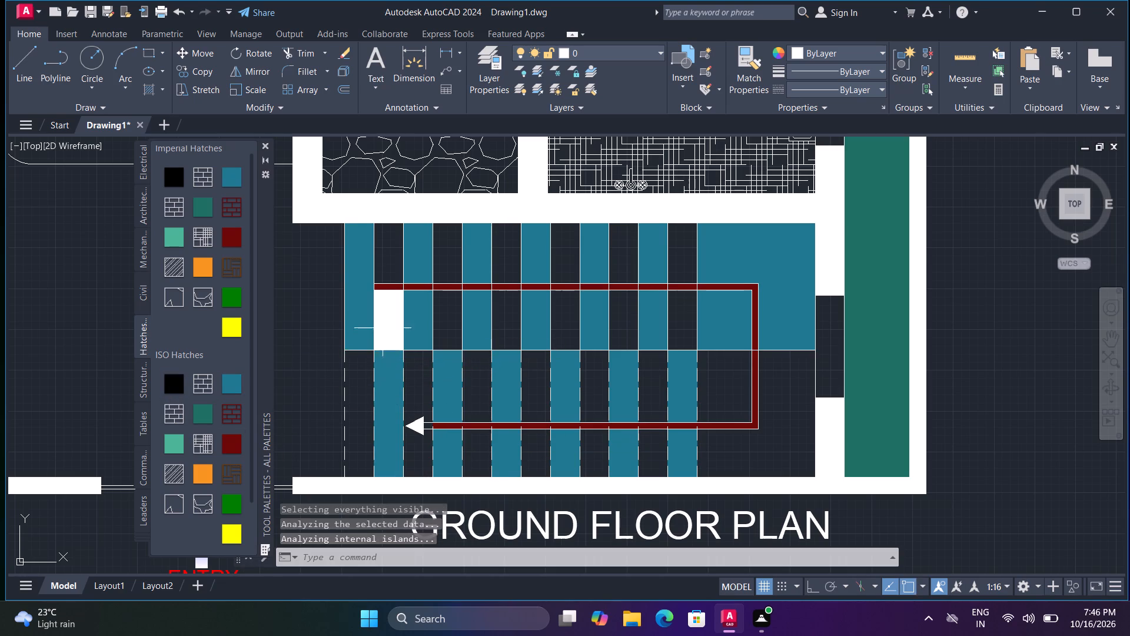
key("space")
left_click(389, 255)
key("space")
left_click(446, 260)
key("space")
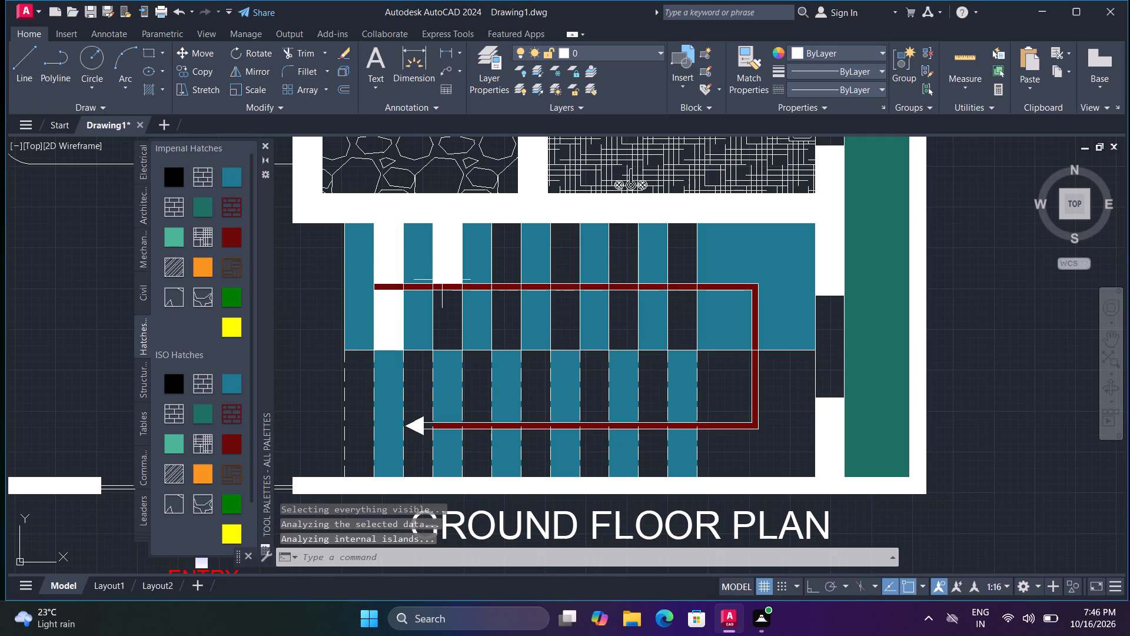
left_click(440, 317)
key("space")
left_click(499, 327)
key("space")
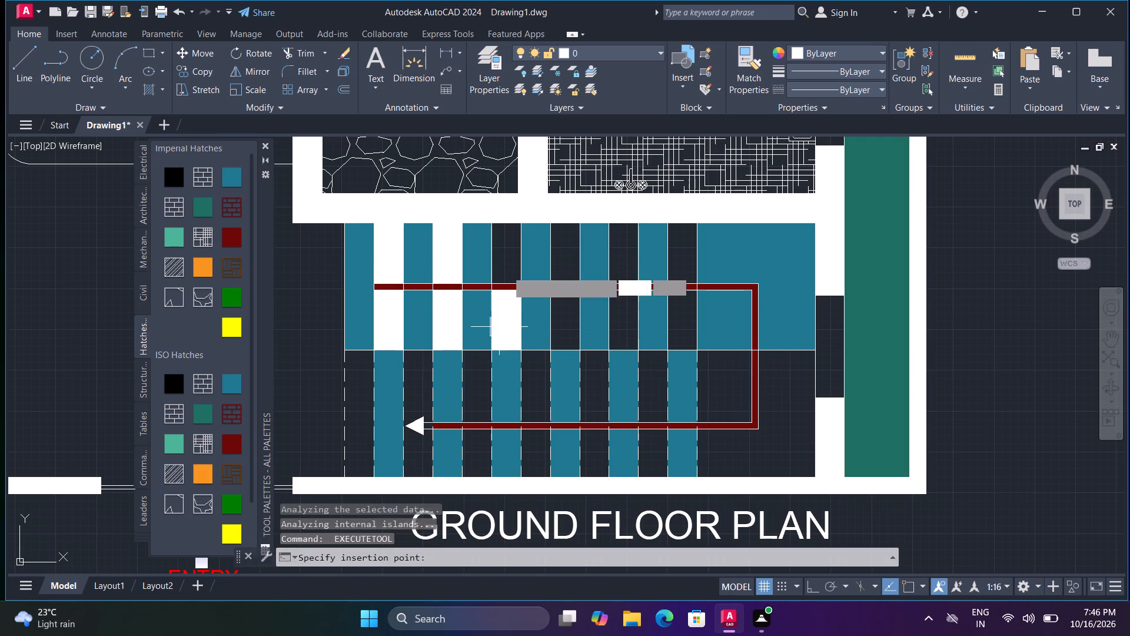
left_click(507, 267)
Fill the eighth and tenth treads of the upper flight with the same black/white solid hatch.
key("space")
left_click(567, 262)
key("space")
left_click(564, 321)
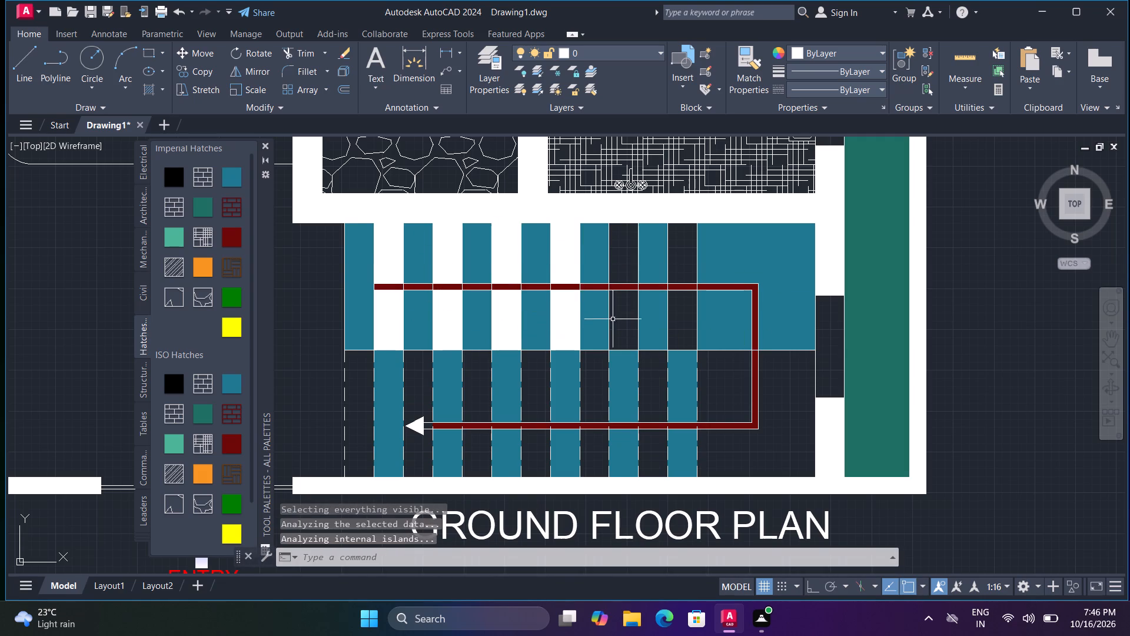
key("space")
left_click(619, 320)
key("space")
left_click(618, 273)
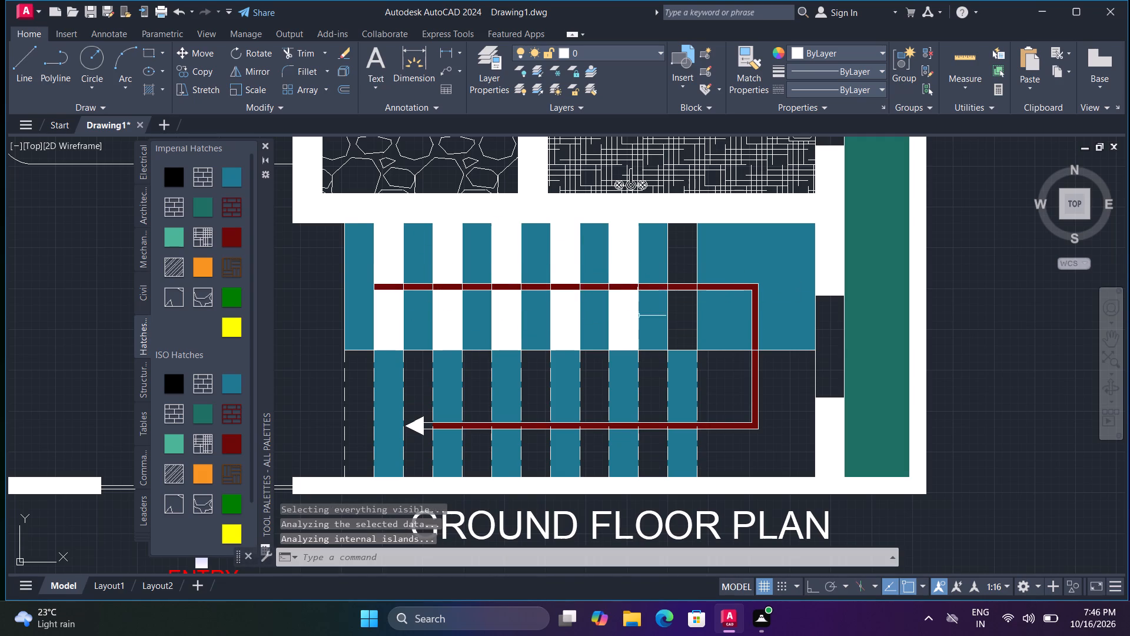
Fill the lower flight's second tread from the landing and the upper flight's twelfth tread with the dark green solid ISO hatch.
scroll(643, 324, "down", 2)
scroll(643, 326, "up", 1)
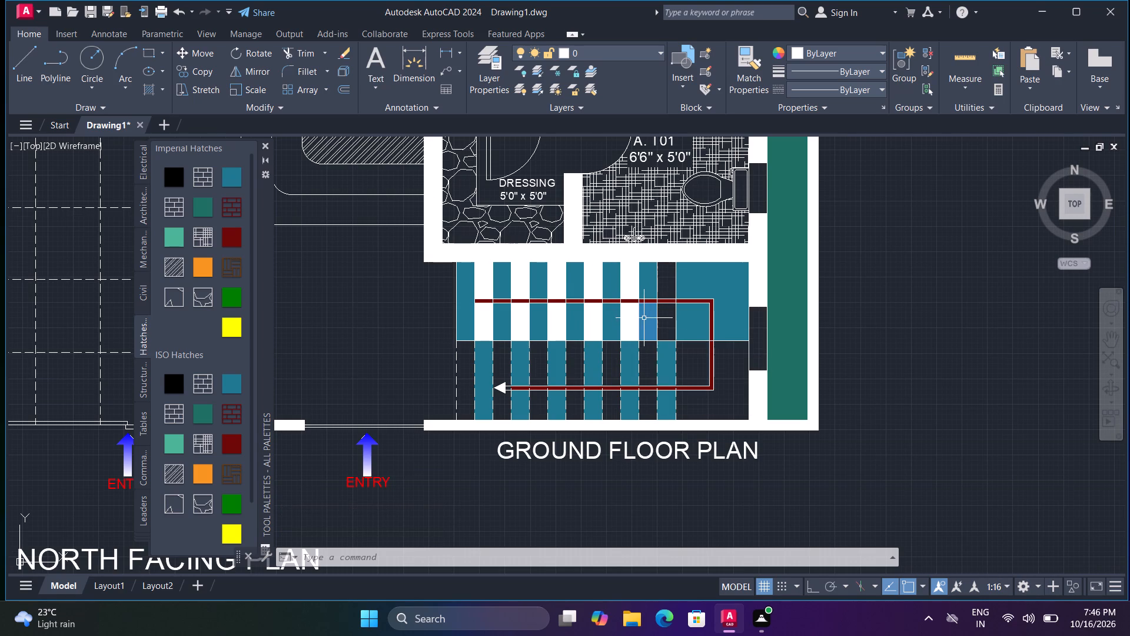
left_click(203, 423)
left_click(650, 373)
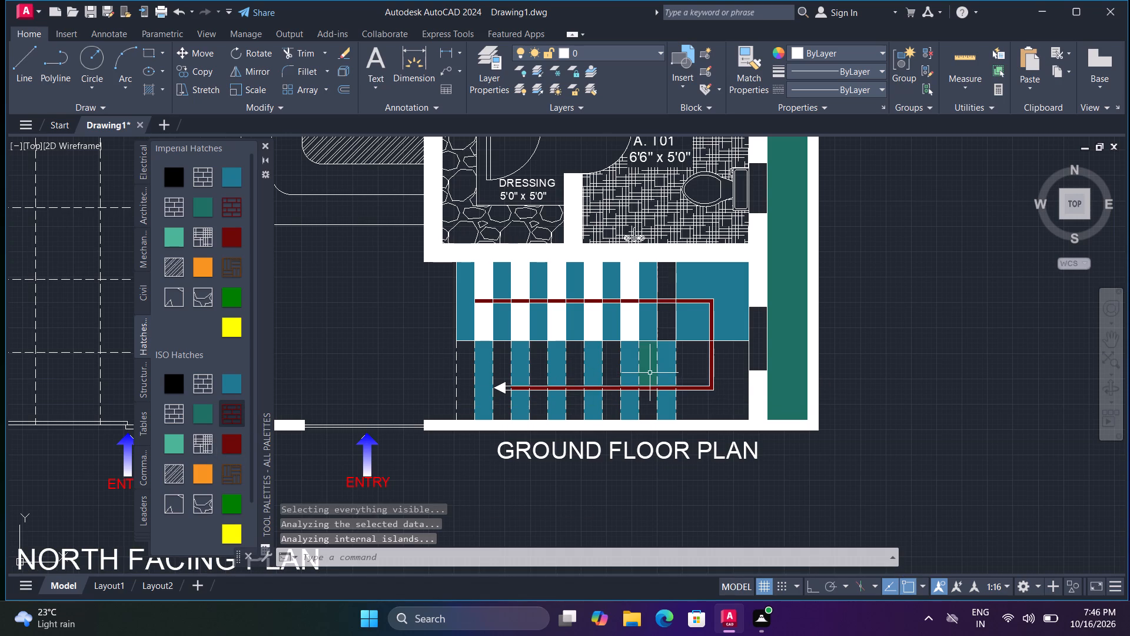
key("space")
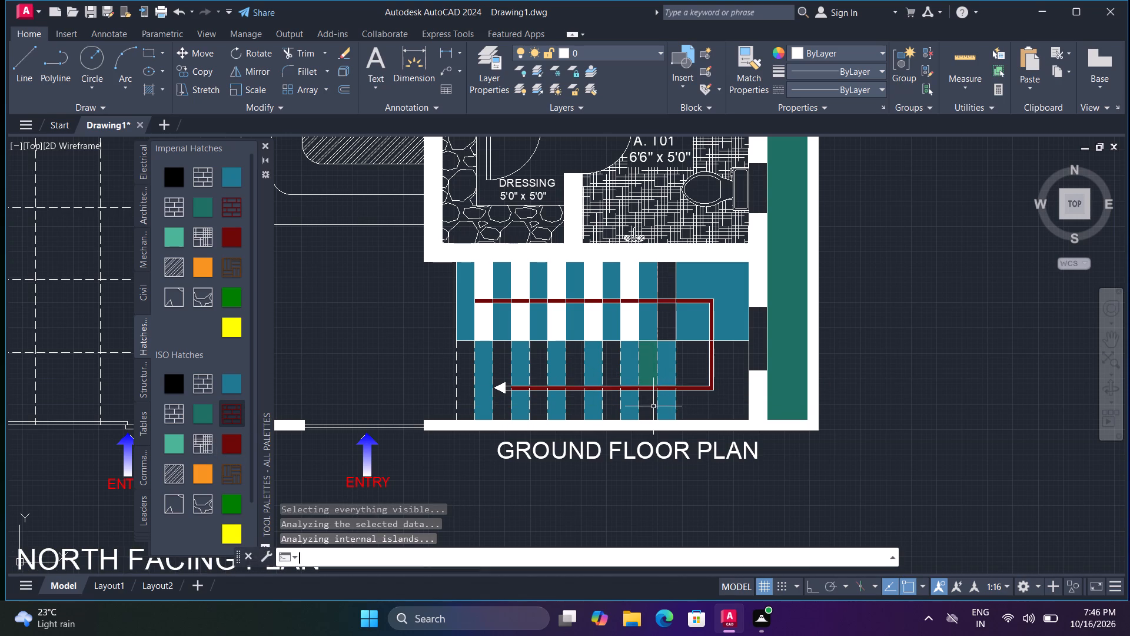
left_click(653, 406)
key("space")
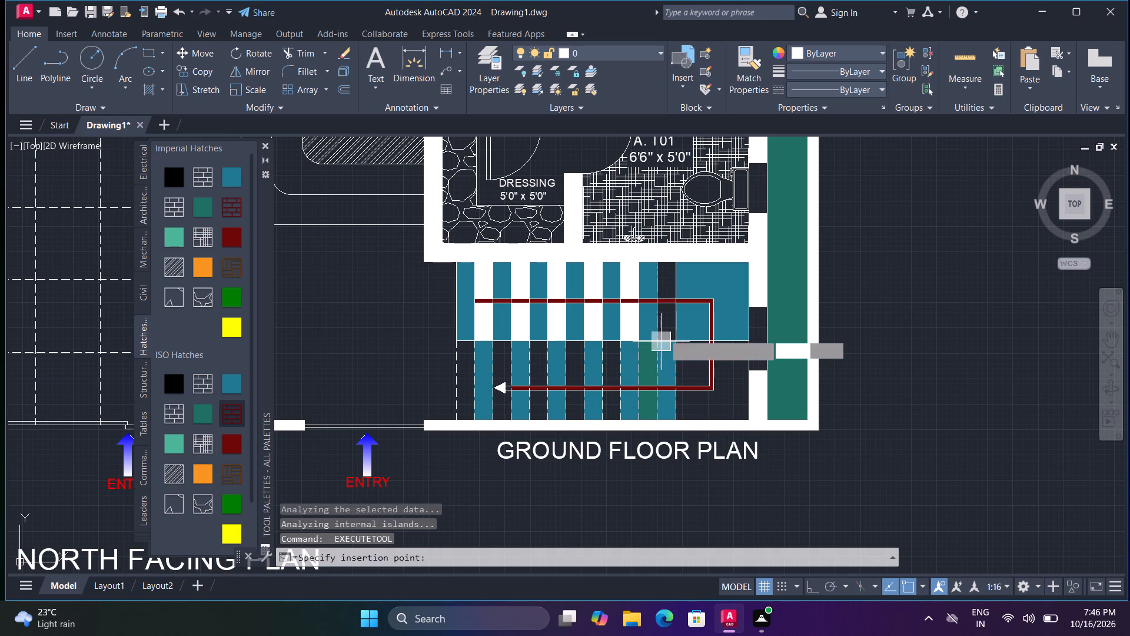
left_click(666, 332)
key("space")
left_click(670, 284)
Fill the lower half of the landing and the lower flight's fourth tread from the landing with the dark green solid hatch.
key("space")
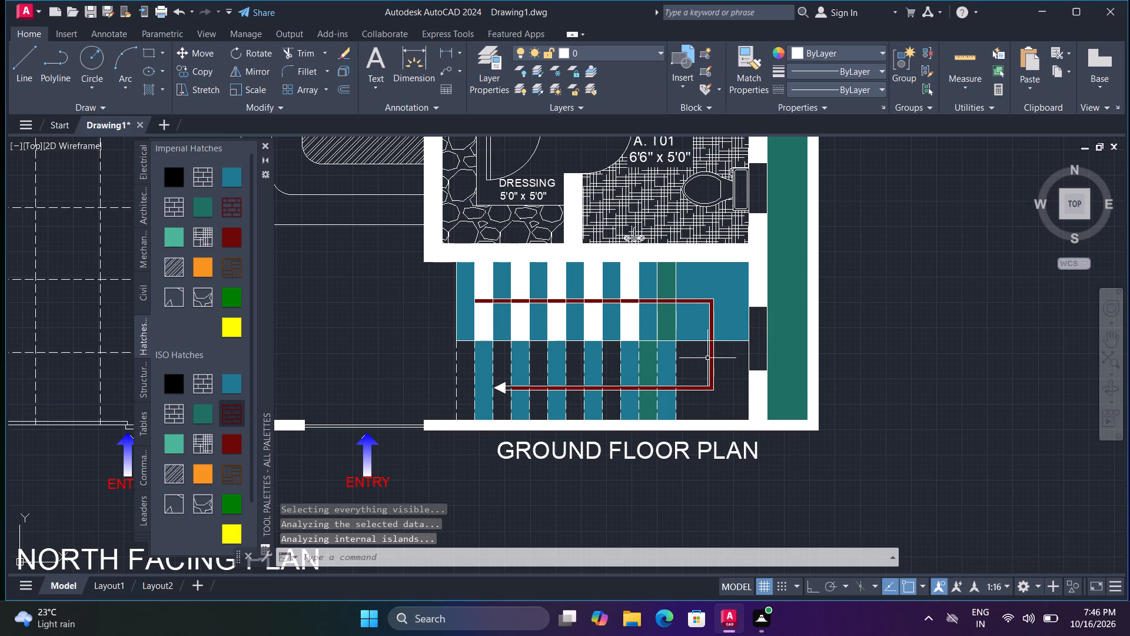
left_click(699, 366)
key("space")
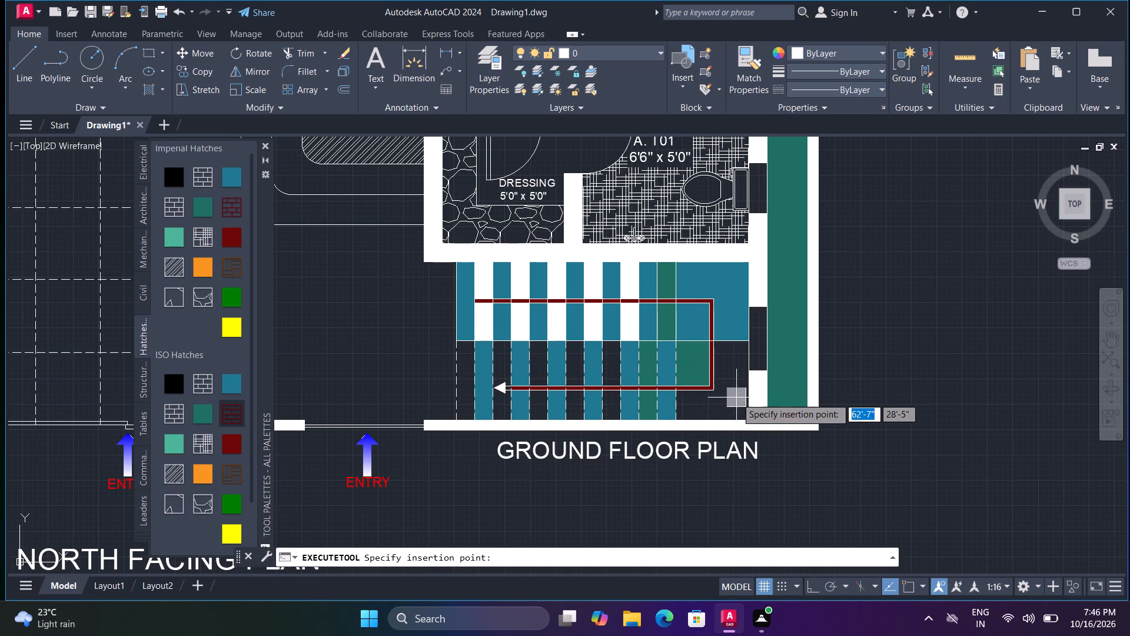
left_click(736, 397)
key("space")
left_click(613, 403)
key("space")
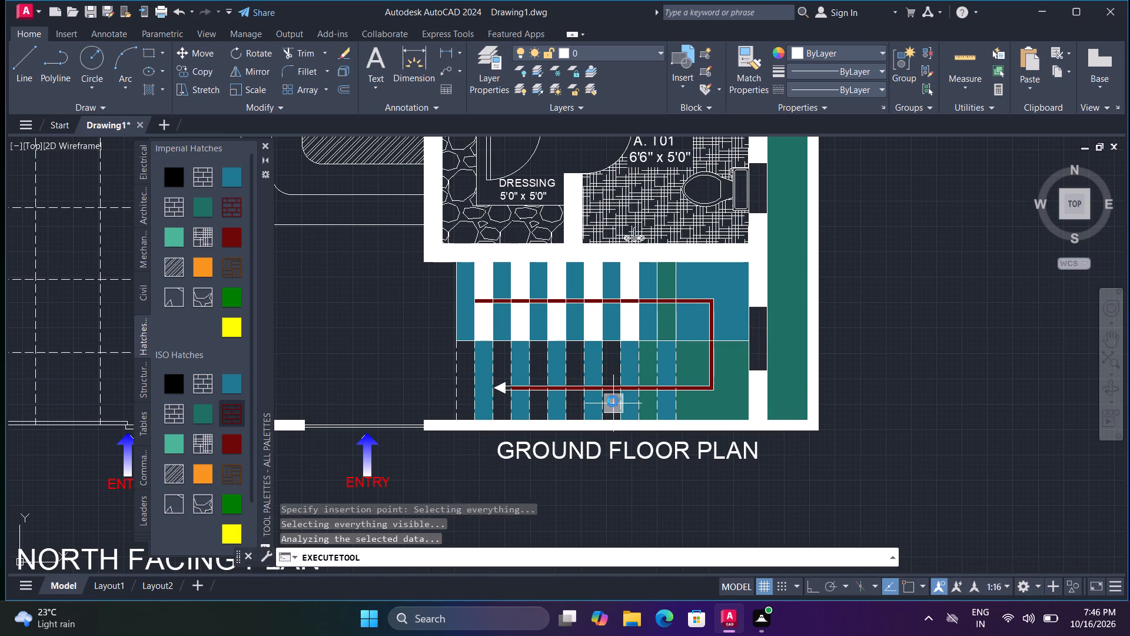
left_click(611, 379)
Fill both parts of the lower flight's sixth tread from the landing with the dark green solid ISO hatch.
key("space")
left_click(573, 375)
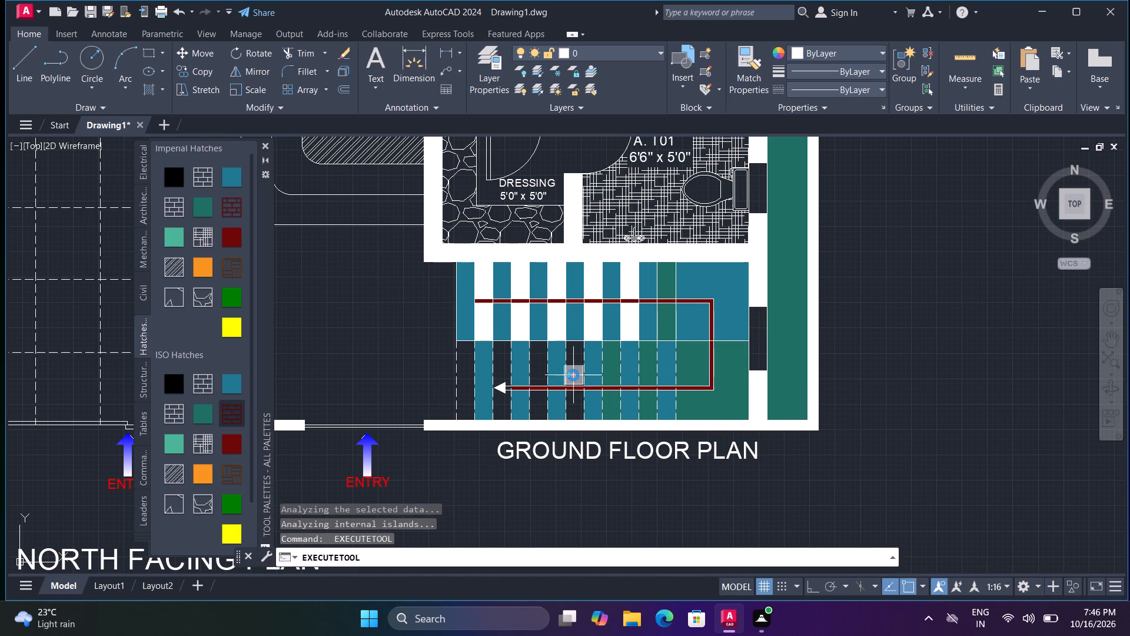
key("space")
left_click(575, 424)
left_click(576, 415)
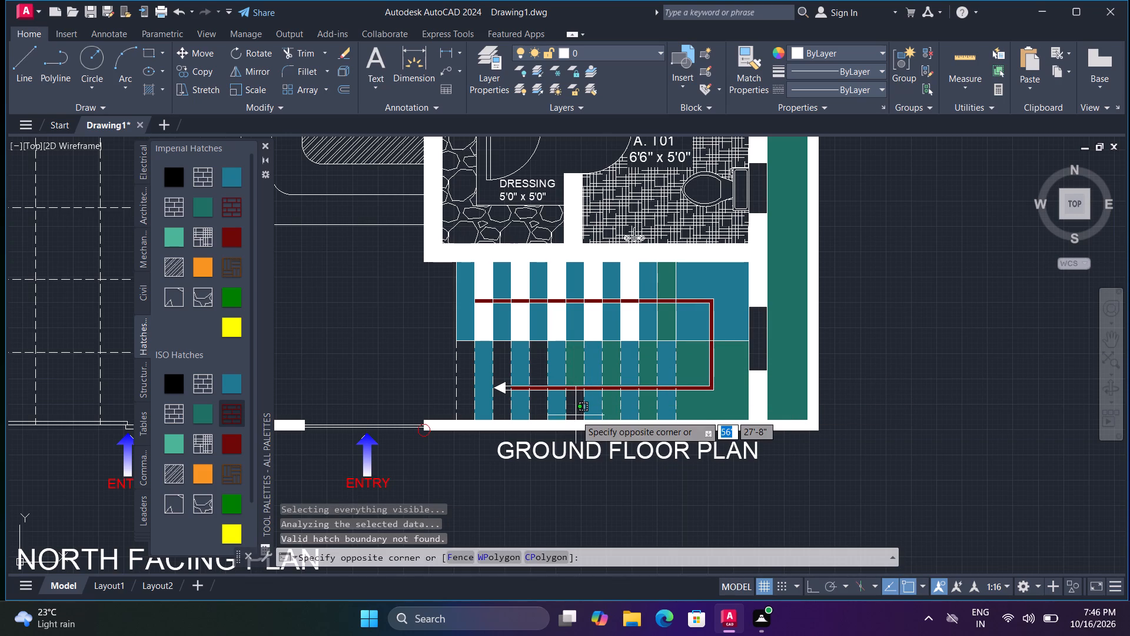
key("space")
left_click(574, 415)
scroll(576, 416, "up", 2)
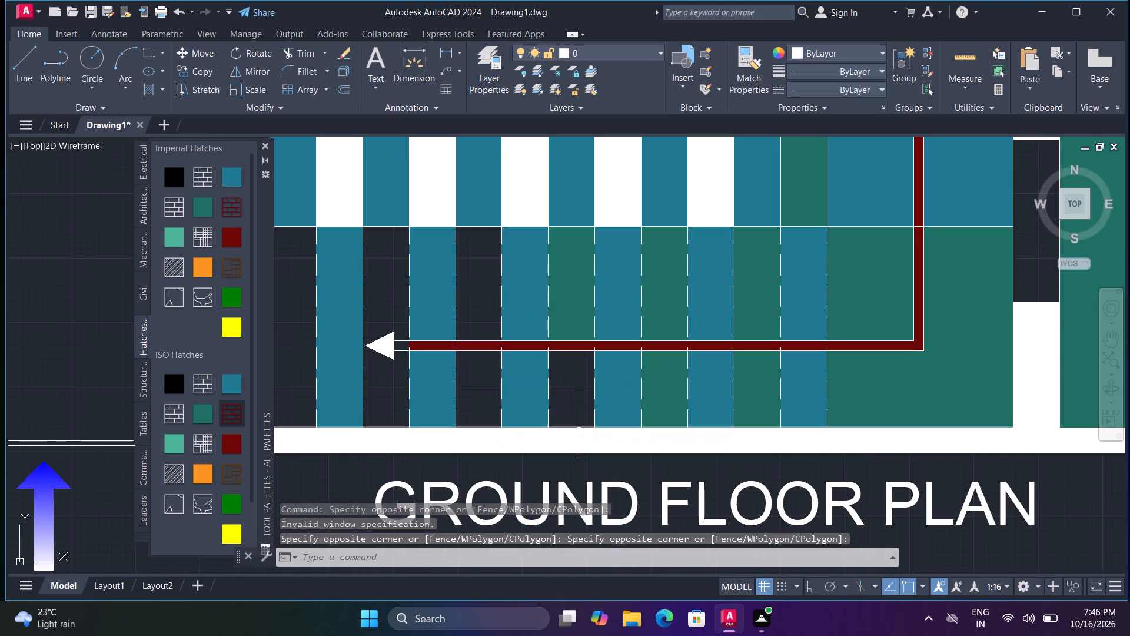
key("ctrl+z")
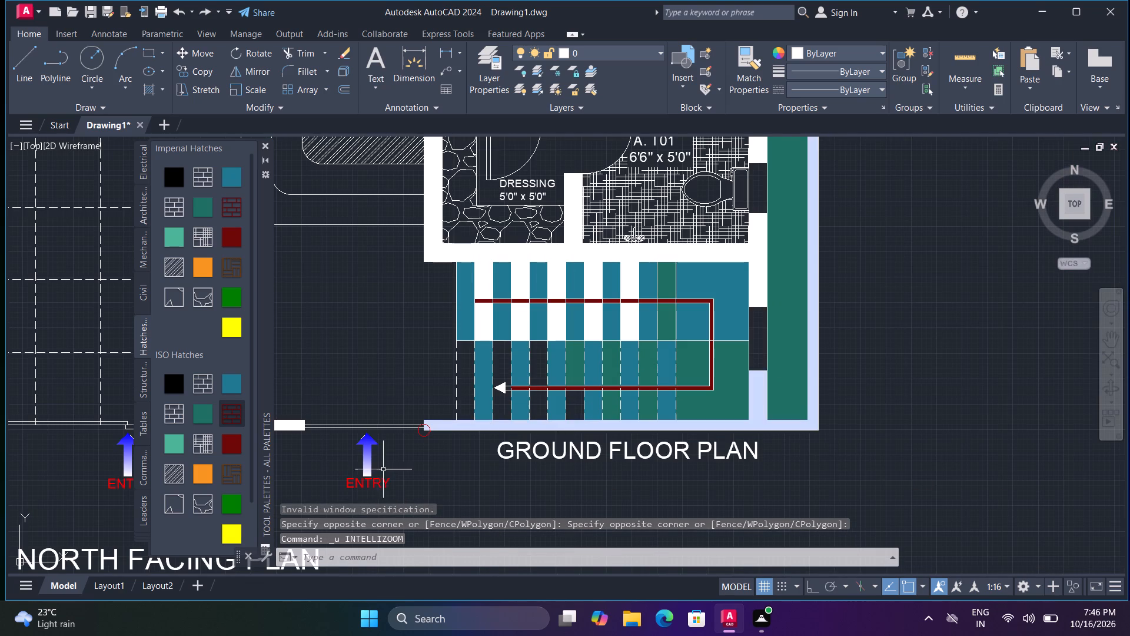
left_click(197, 423)
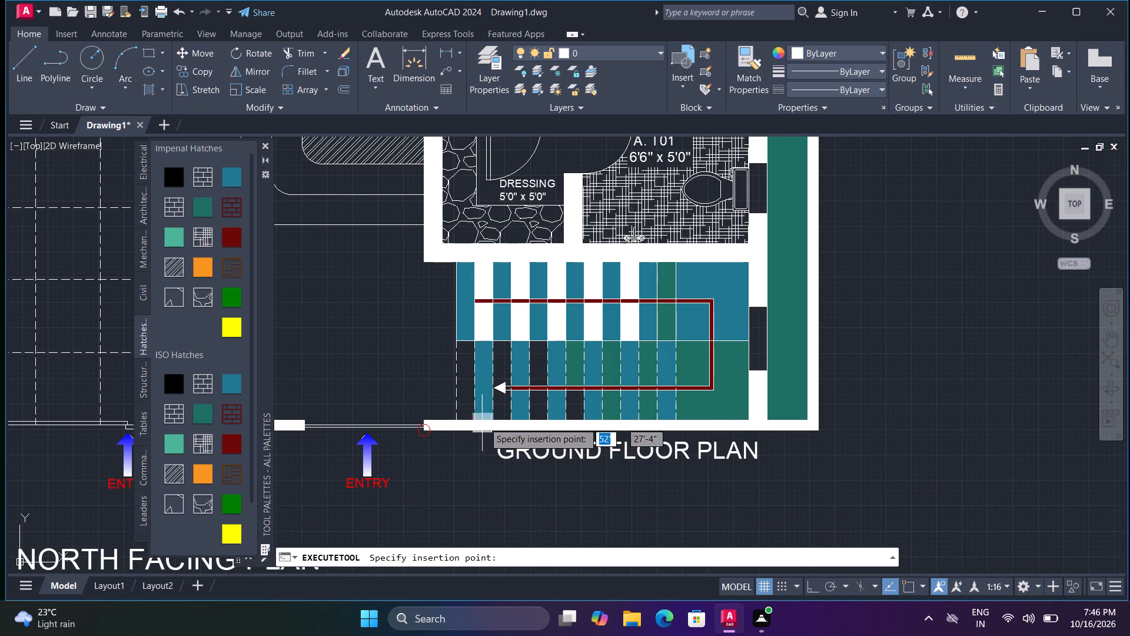
scroll(572, 409, "up", 1)
left_click(573, 403)
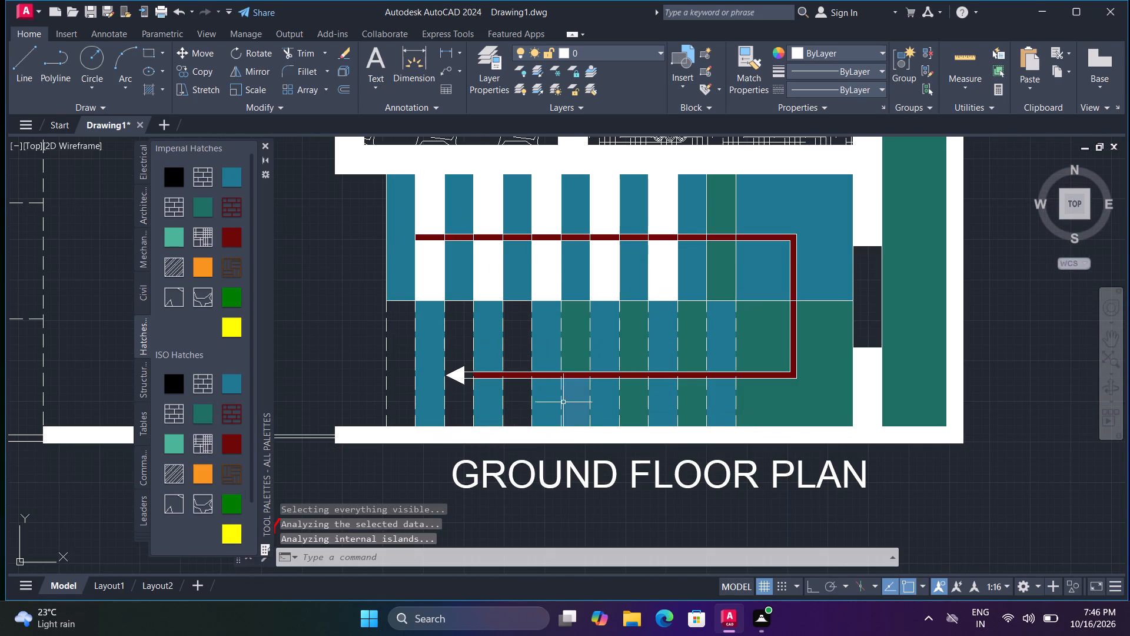
Fill the lower flight's eighth, tenth and twelfth treads from the landing with the dark green solid ISO hatch.
key("space")
left_click(522, 401)
key("space")
left_click(522, 347)
key("space")
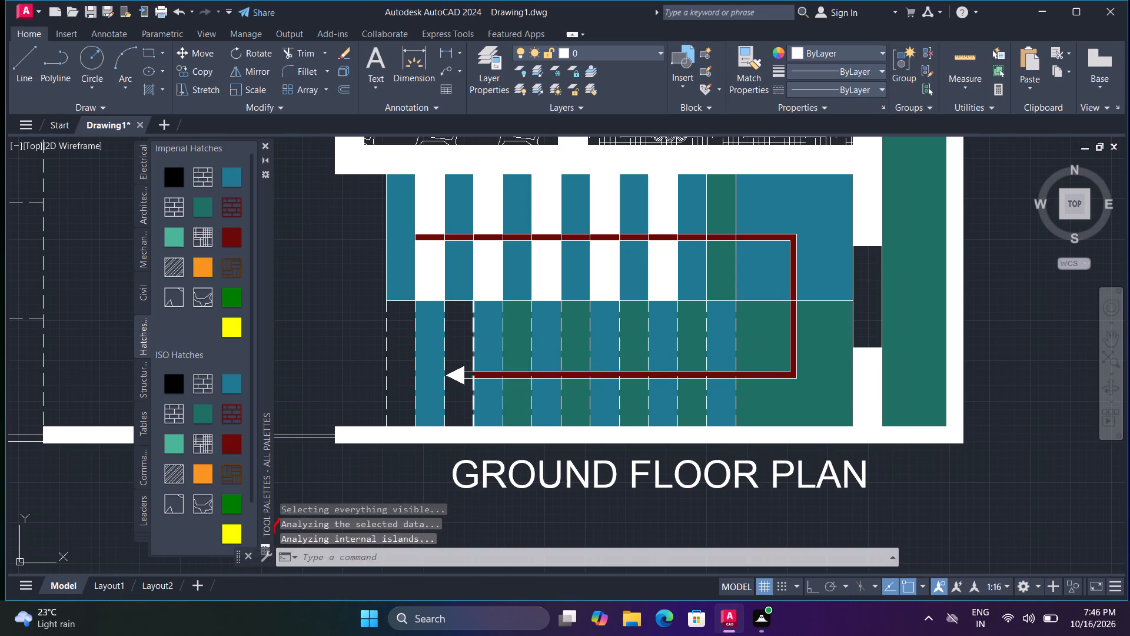
left_click(460, 344)
key("space")
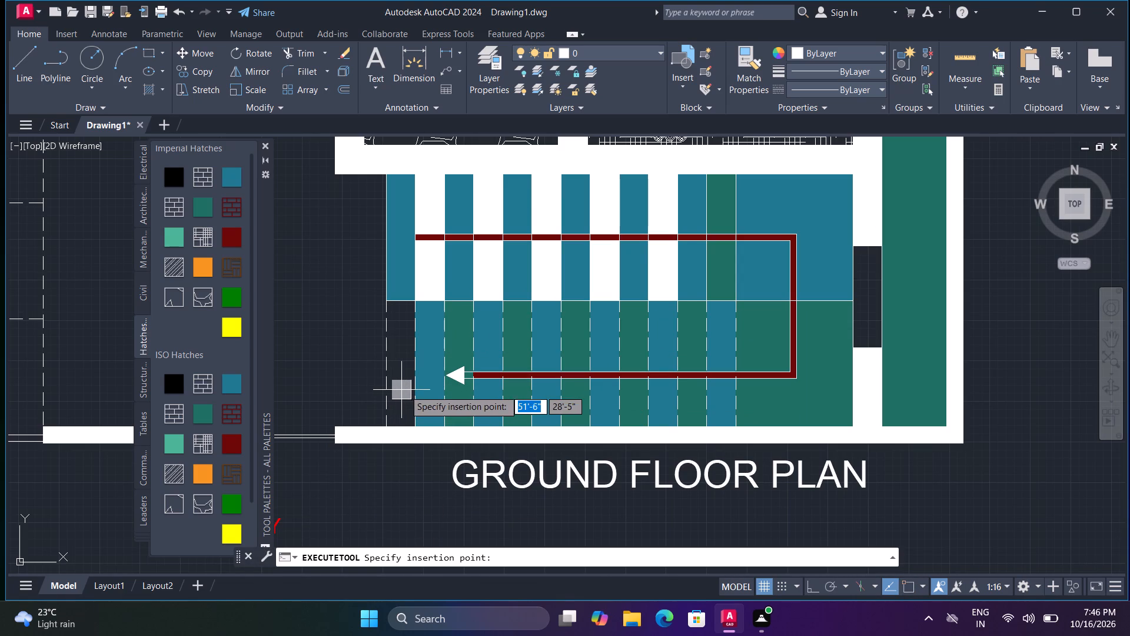
left_click(405, 389)
Fill the parts of the upper flight's second, fourth, sixth and eighth treads below the direction line with the dark green solid hatch.
key("space")
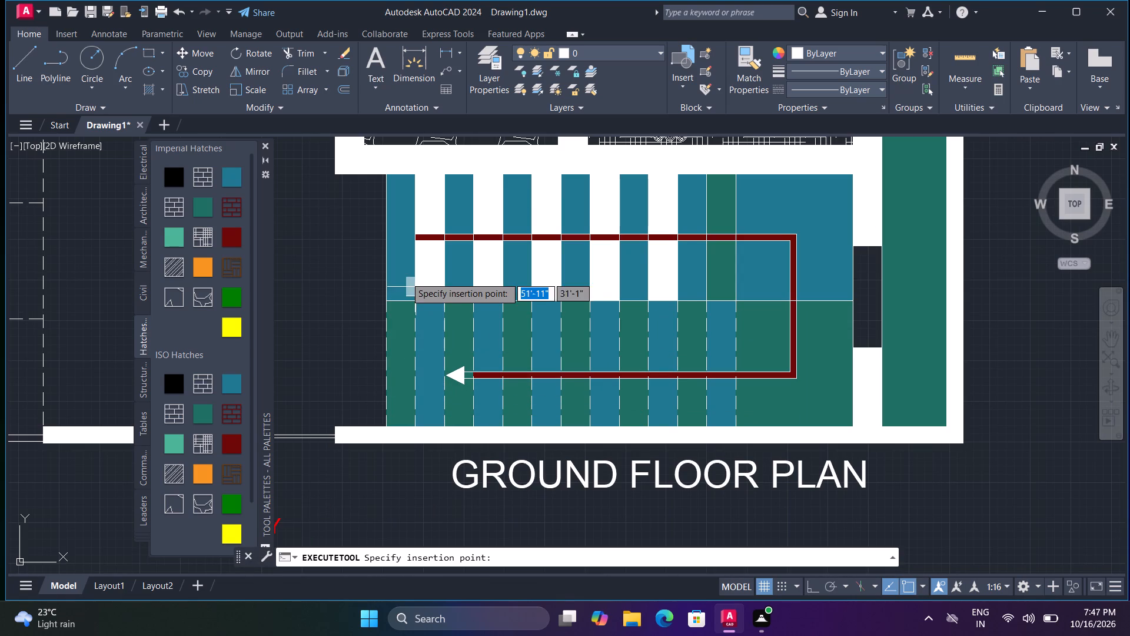
left_click(421, 275)
key("space")
left_click(484, 274)
key("space")
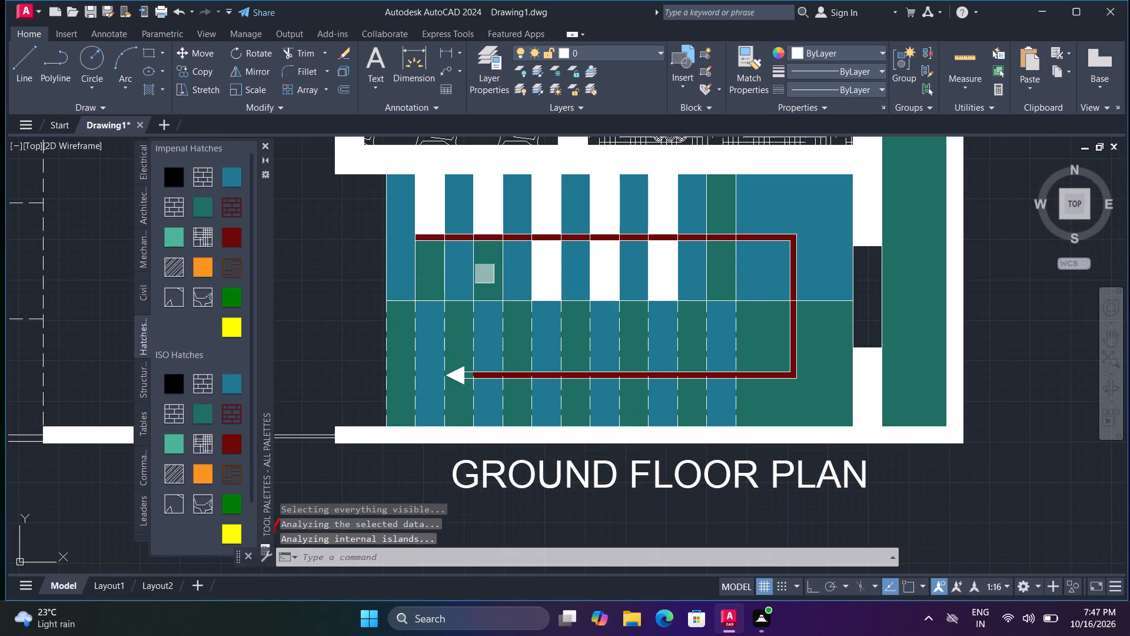
left_click(551, 277)
key("space")
left_click(610, 272)
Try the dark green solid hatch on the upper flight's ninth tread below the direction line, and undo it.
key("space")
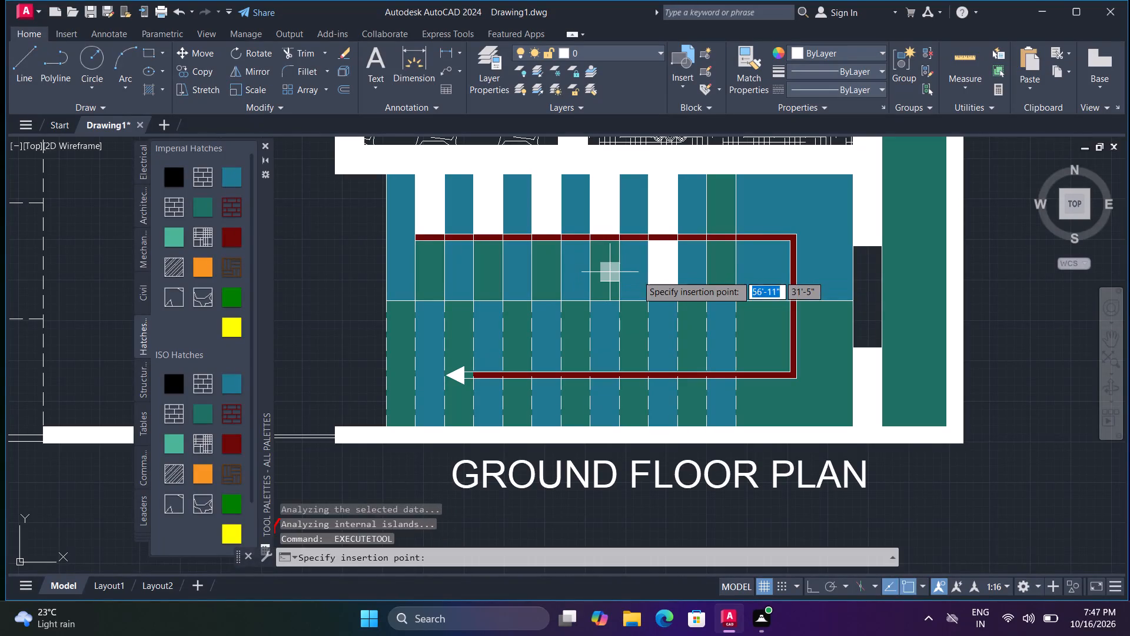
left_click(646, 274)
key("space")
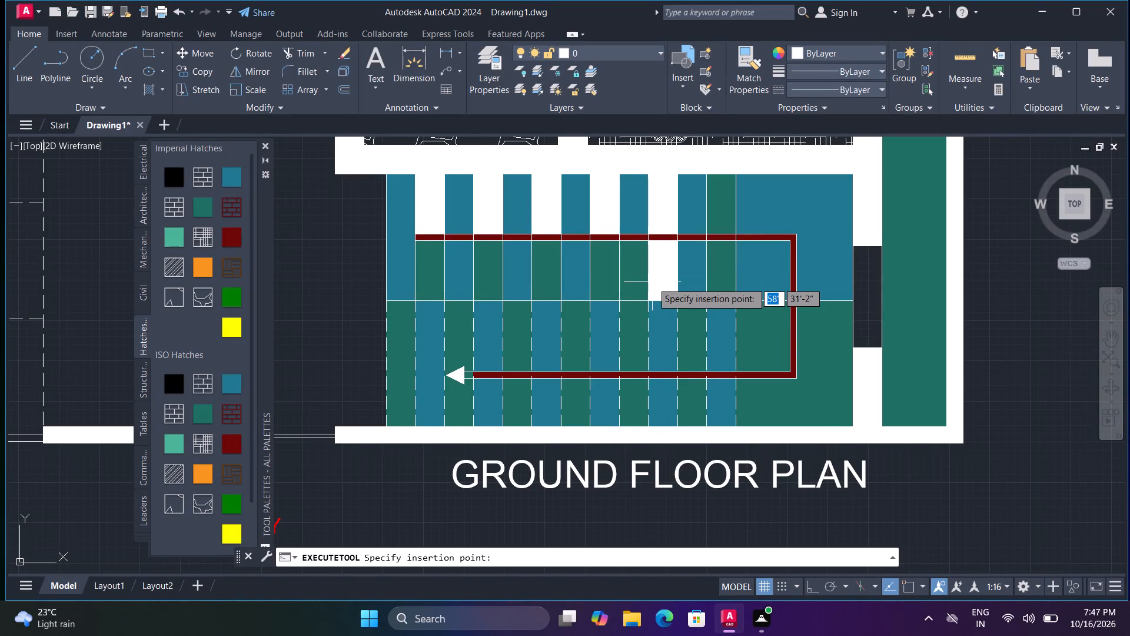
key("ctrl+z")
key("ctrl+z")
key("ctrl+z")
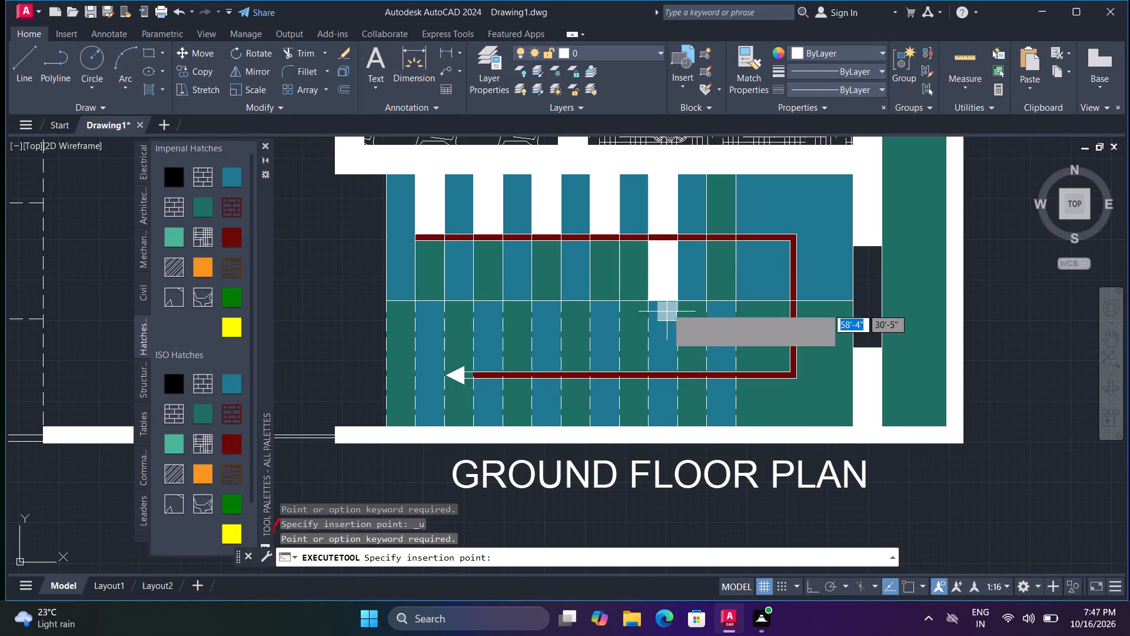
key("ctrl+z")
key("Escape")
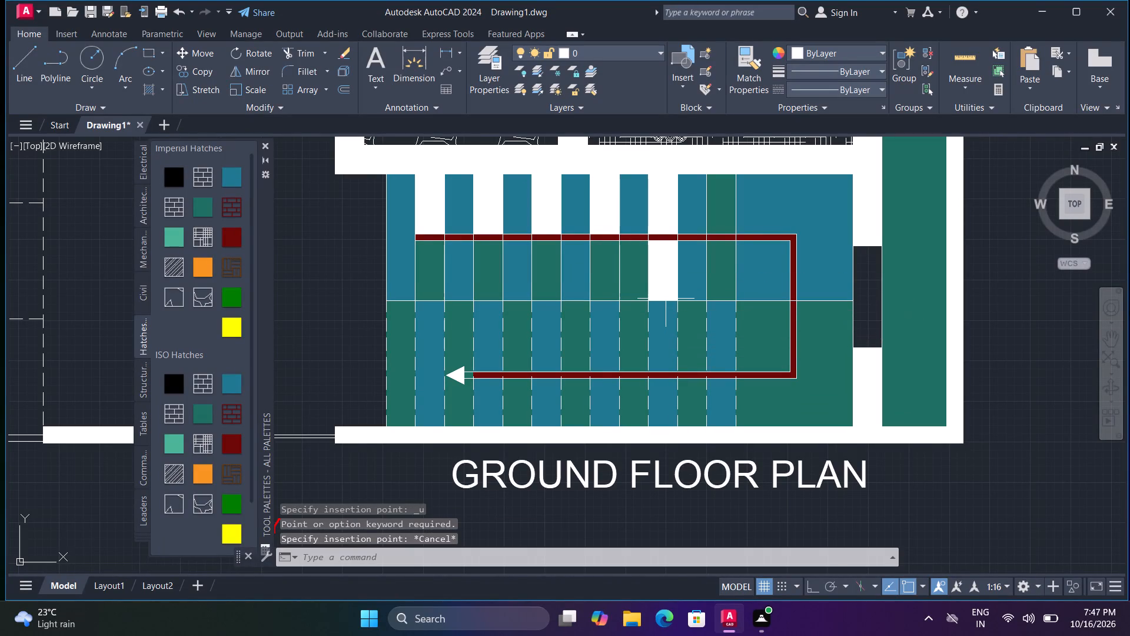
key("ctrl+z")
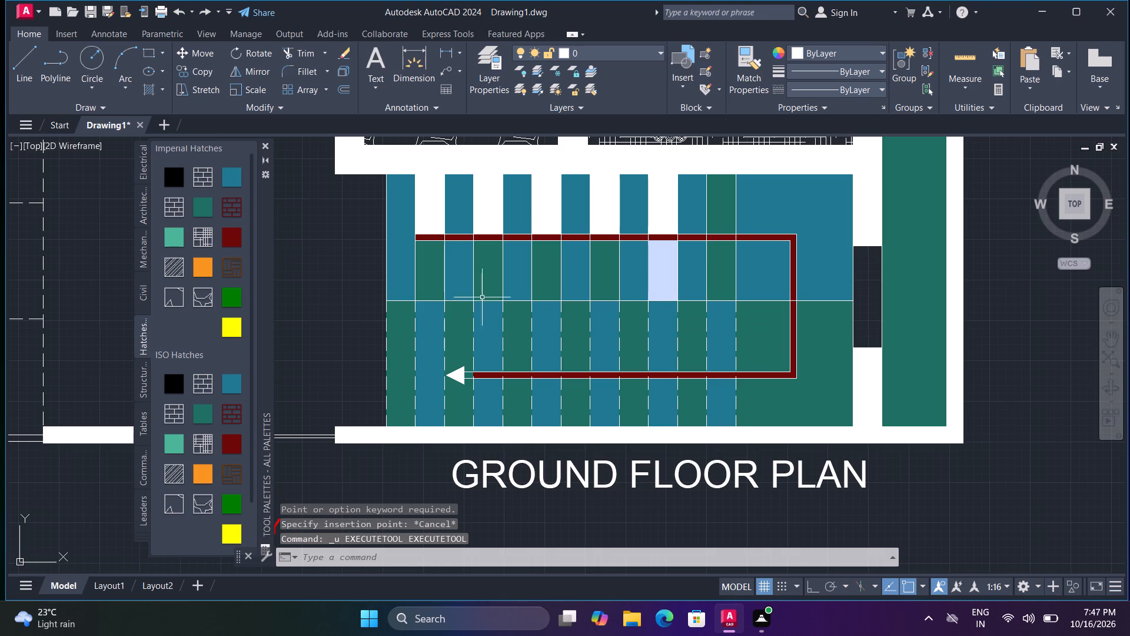
Fill both parts of the upper flight's tenth tread with the dark green solid ISO hatch.
left_click(210, 408)
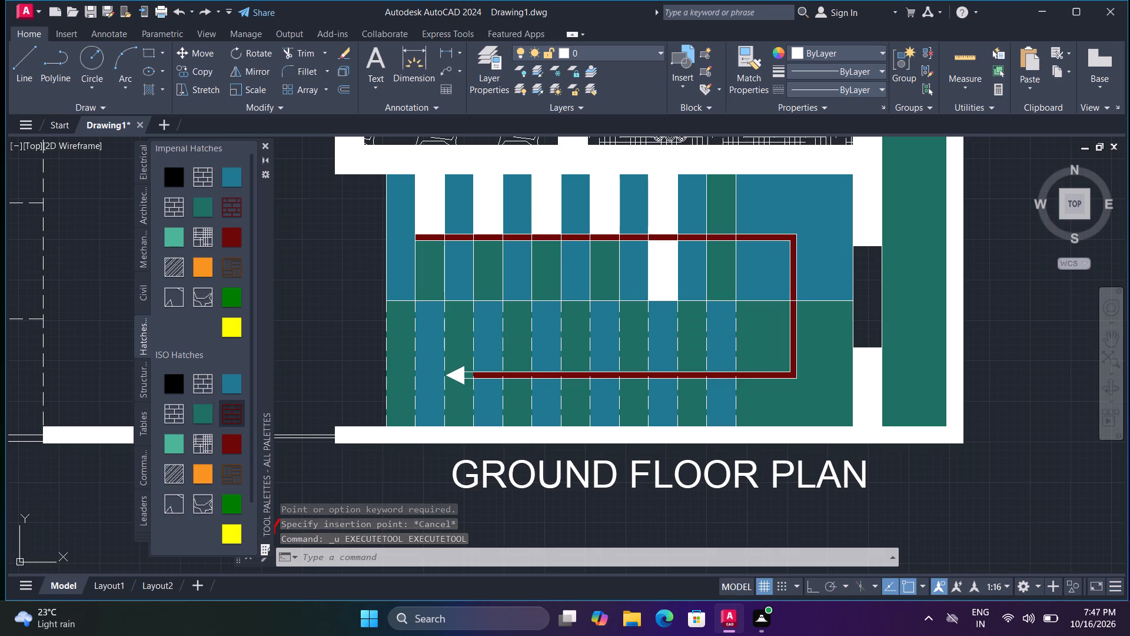
left_click(661, 282)
key("space")
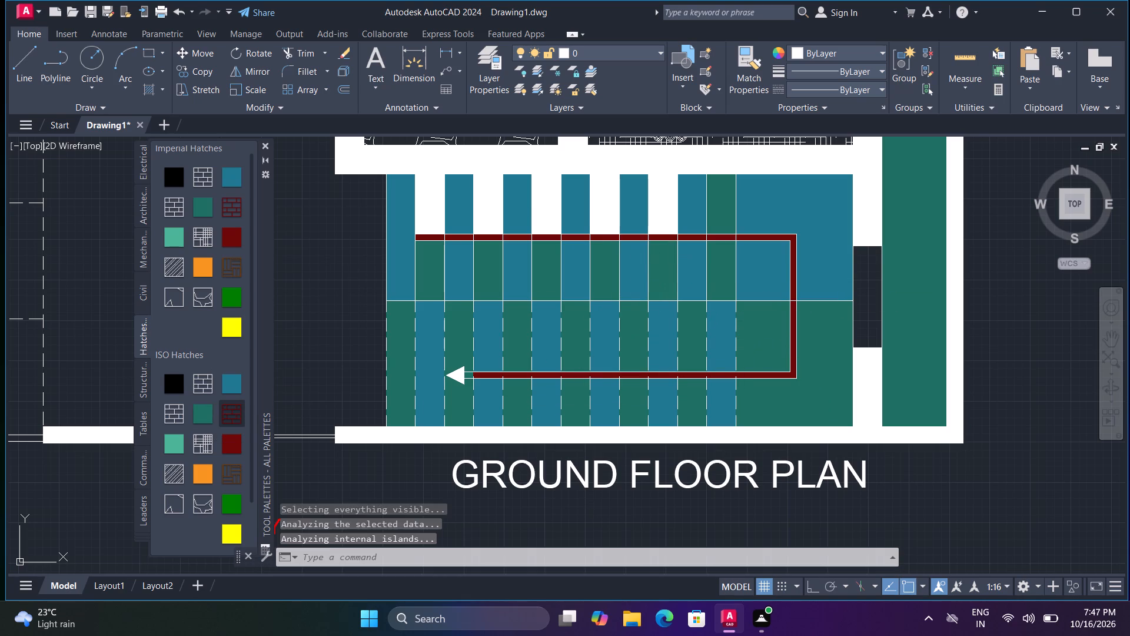
left_click(657, 214)
Fill the parts of the upper flight's eighth, sixth, fourth and second treads above the direction line with the dark green solid hatch.
key("space")
left_click(607, 216)
key("space")
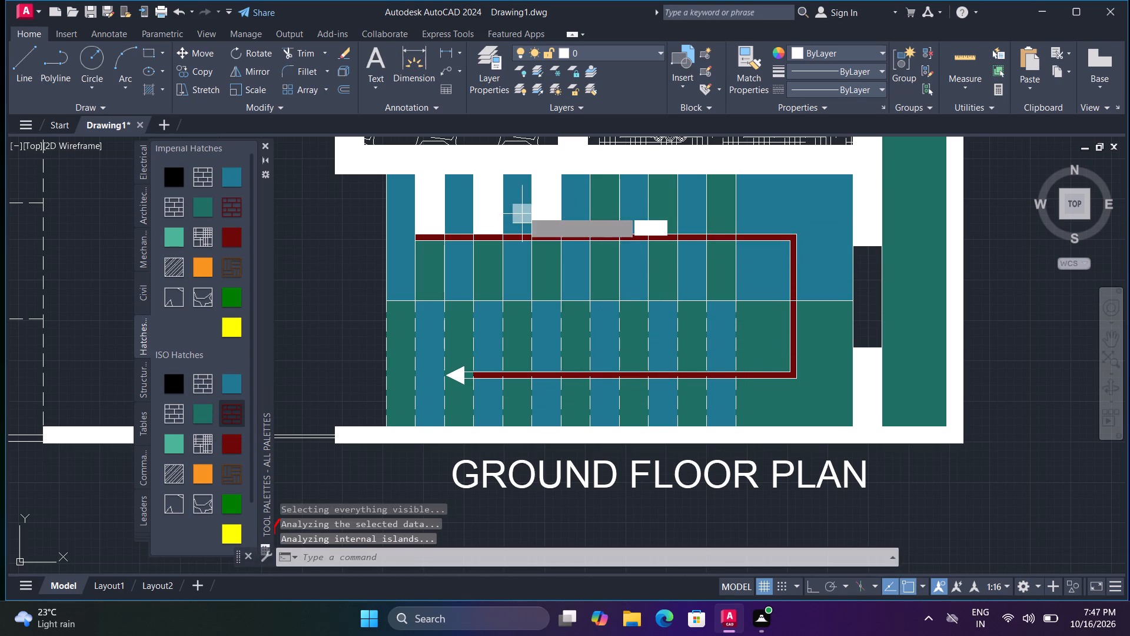
left_click(543, 207)
key("space")
left_click(491, 210)
key("space")
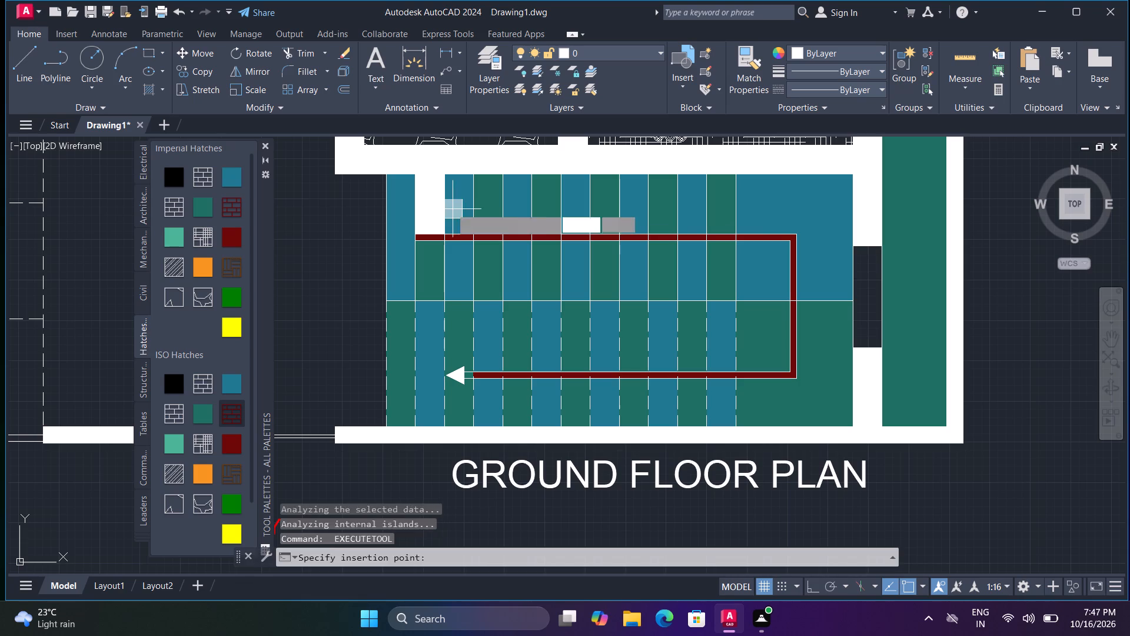
left_click(436, 204)
key("Escape")
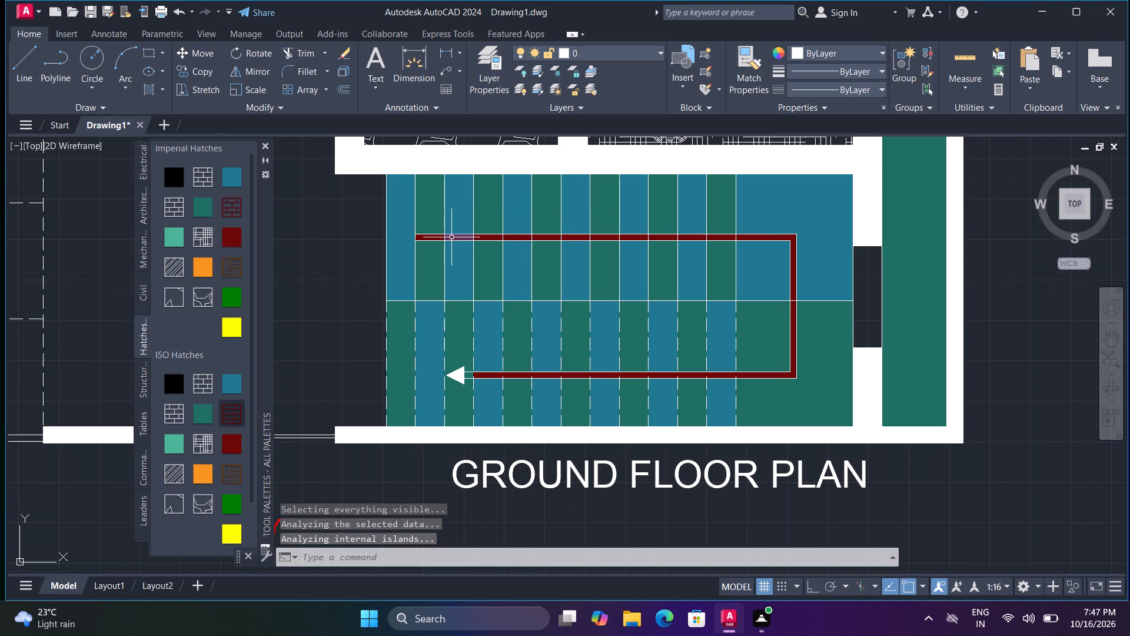
key("Escape")
key("Escape")
Examine the whole floor plan from the staircase up to the kitchen, store and Bedroom 1 for areas still missing hatches or details.
scroll(402, 302, "down", 1)
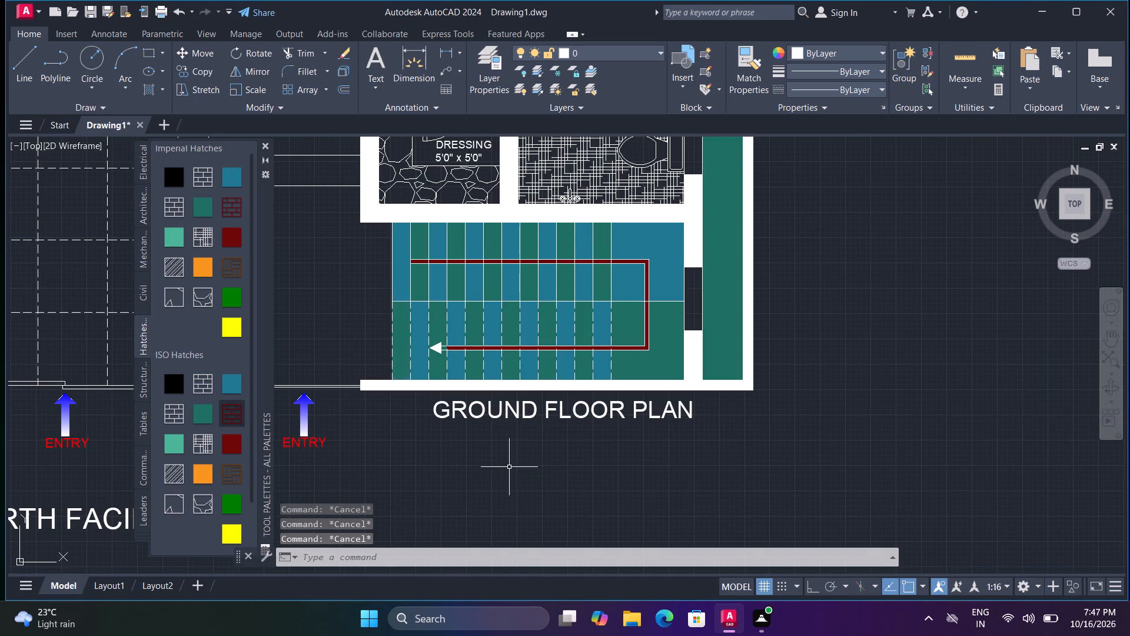
scroll(509, 467, "down", 1)
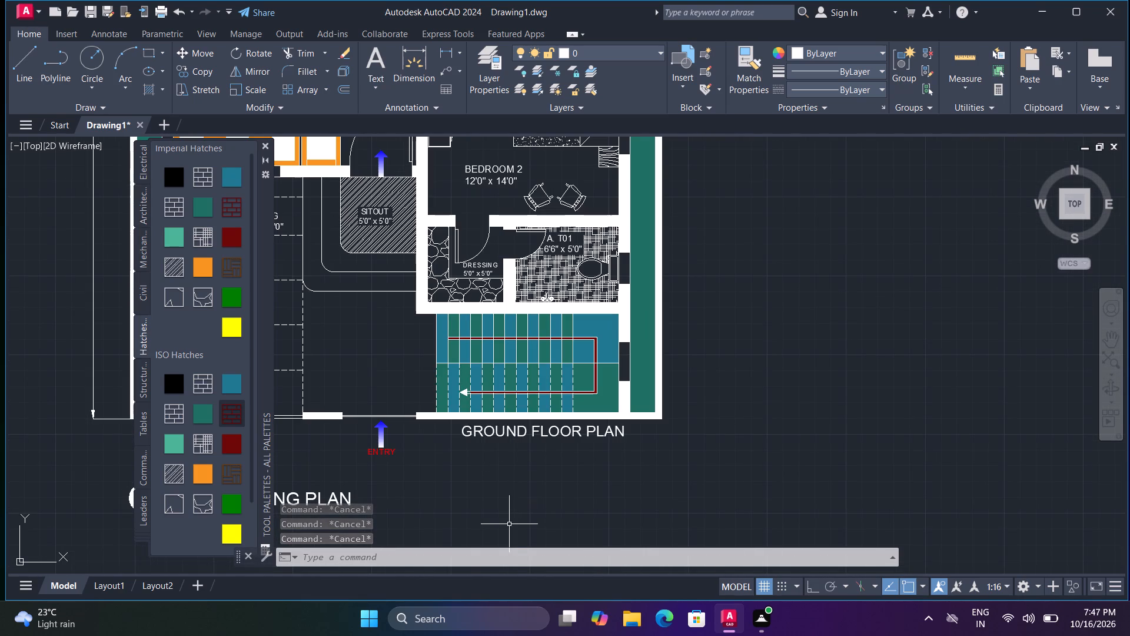
scroll(463, 488, "down", 1)
scroll(427, 433, "down", 1)
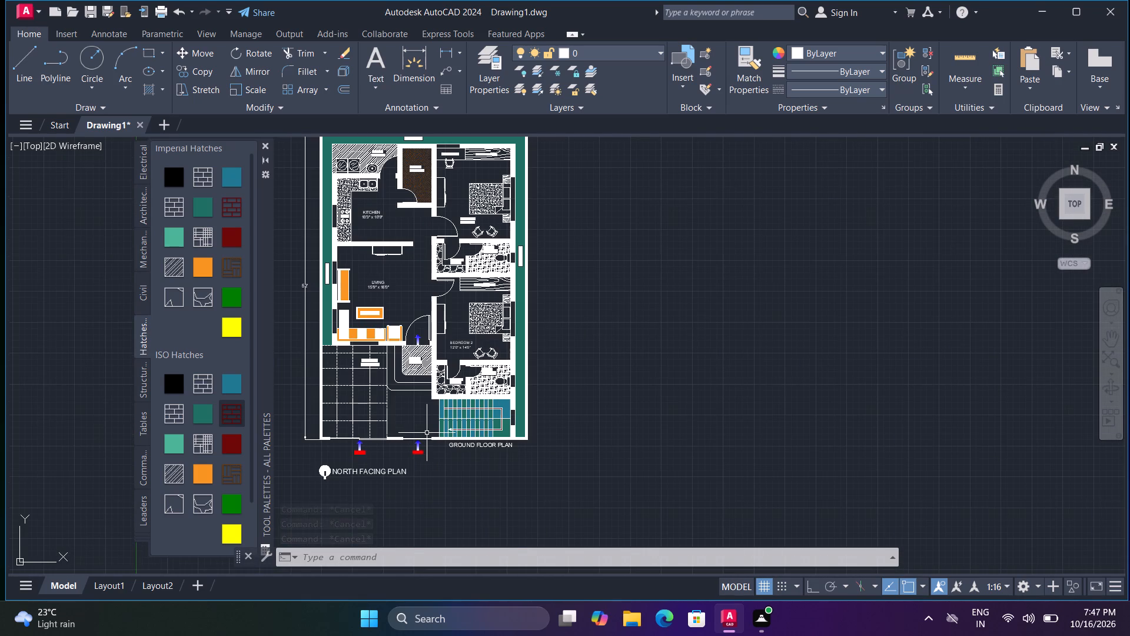
middle_click_drag(433, 438, 492, 473)
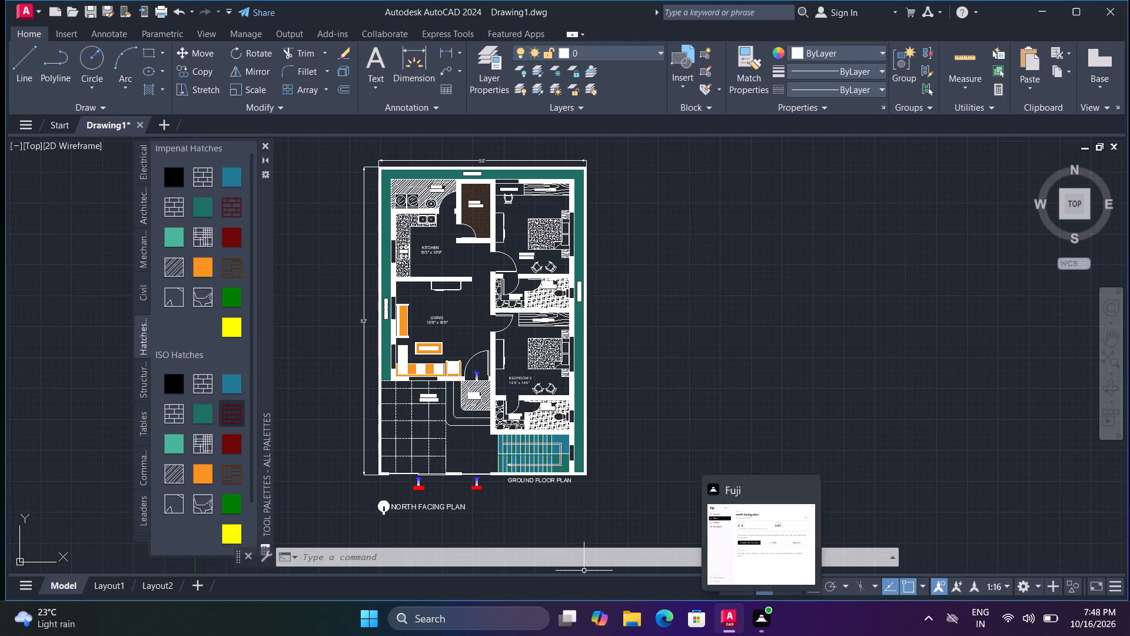
middle_click_drag(668, 451, 717, 458)
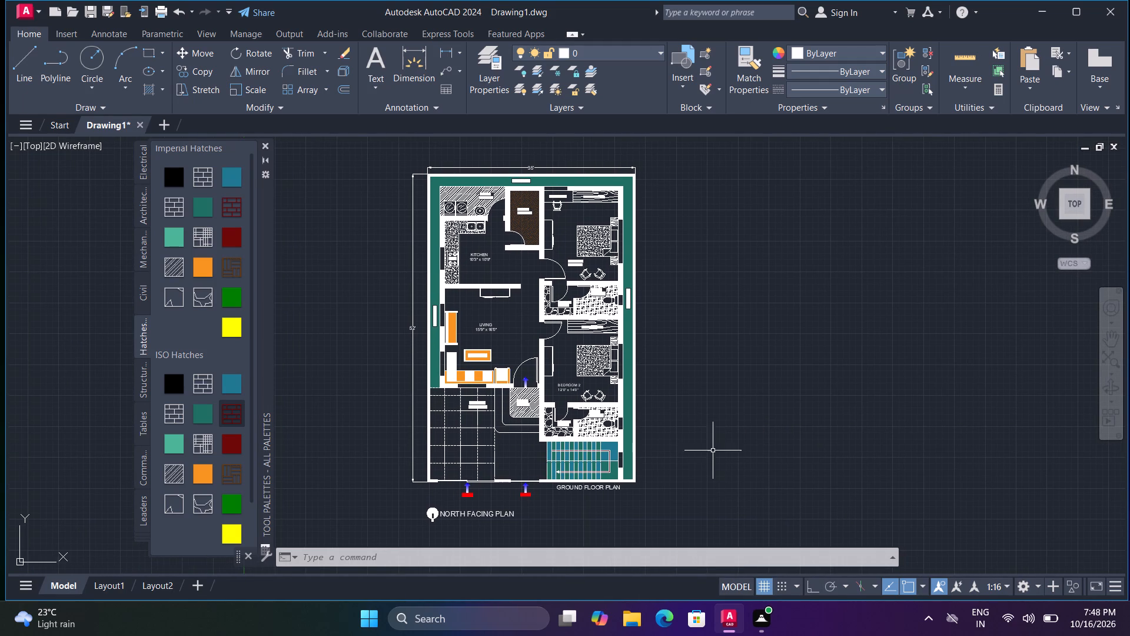
scroll(689, 428, "up", 2)
middle_click_drag(694, 443, 890, 420)
middle_click(890, 420)
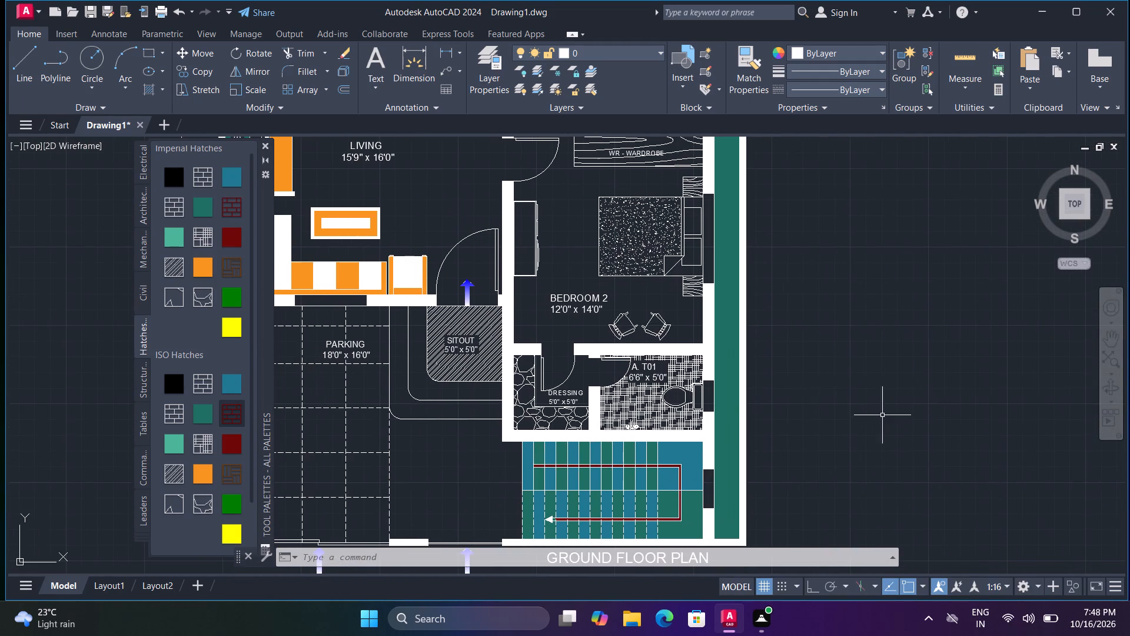
middle_click_drag(660, 339, 706, 459)
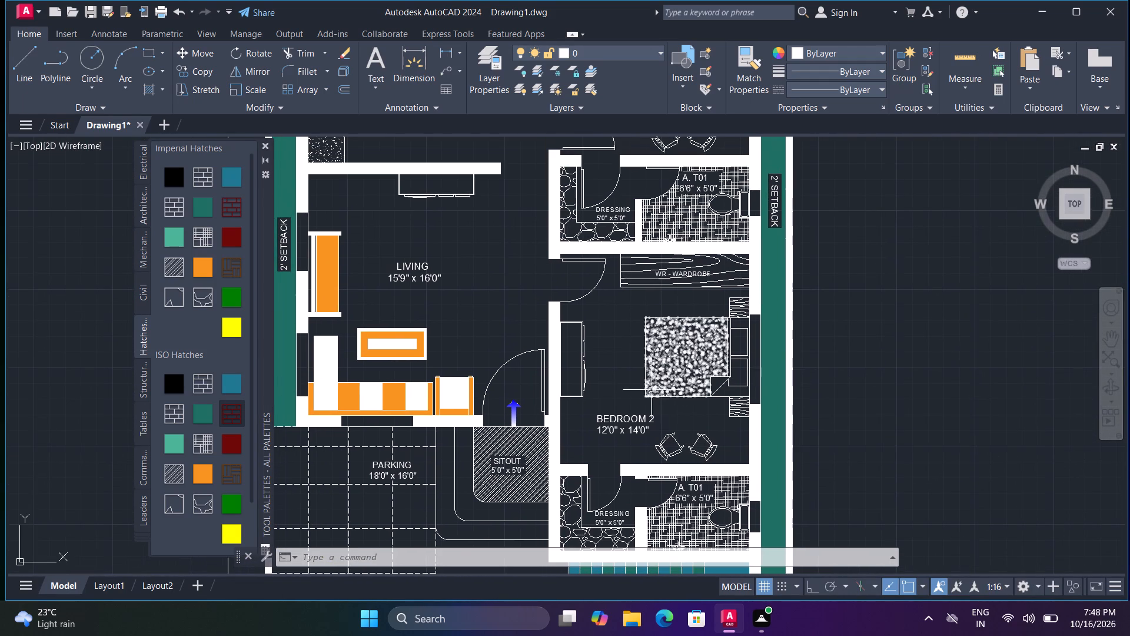
scroll(649, 389, "down", 1)
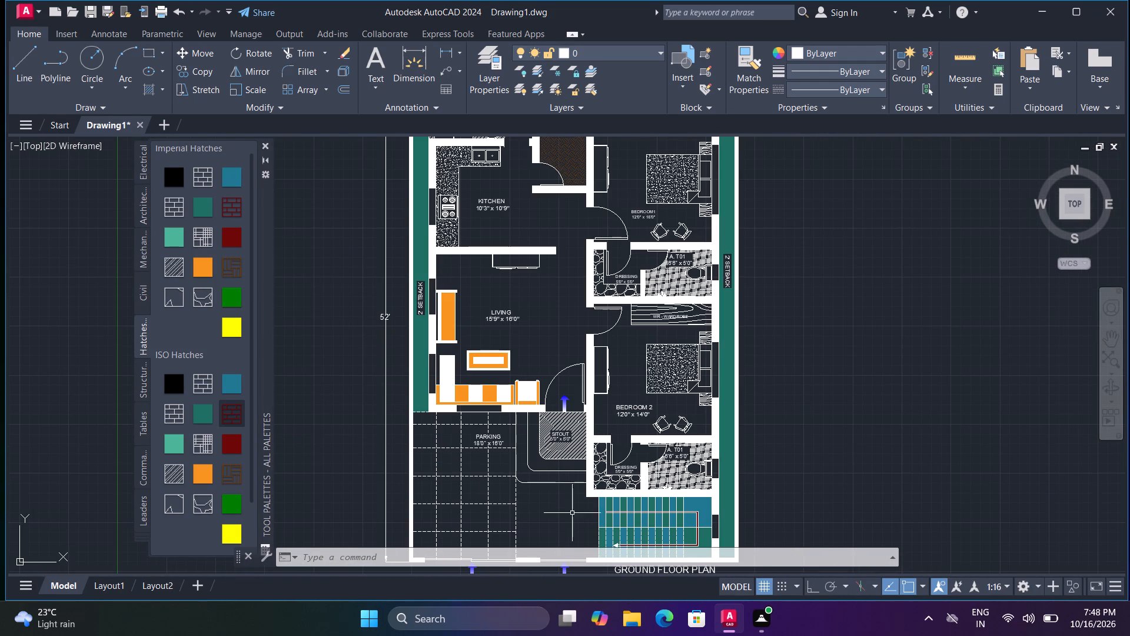
middle_click_drag(549, 340, 558, 450)
middle_click(558, 450)
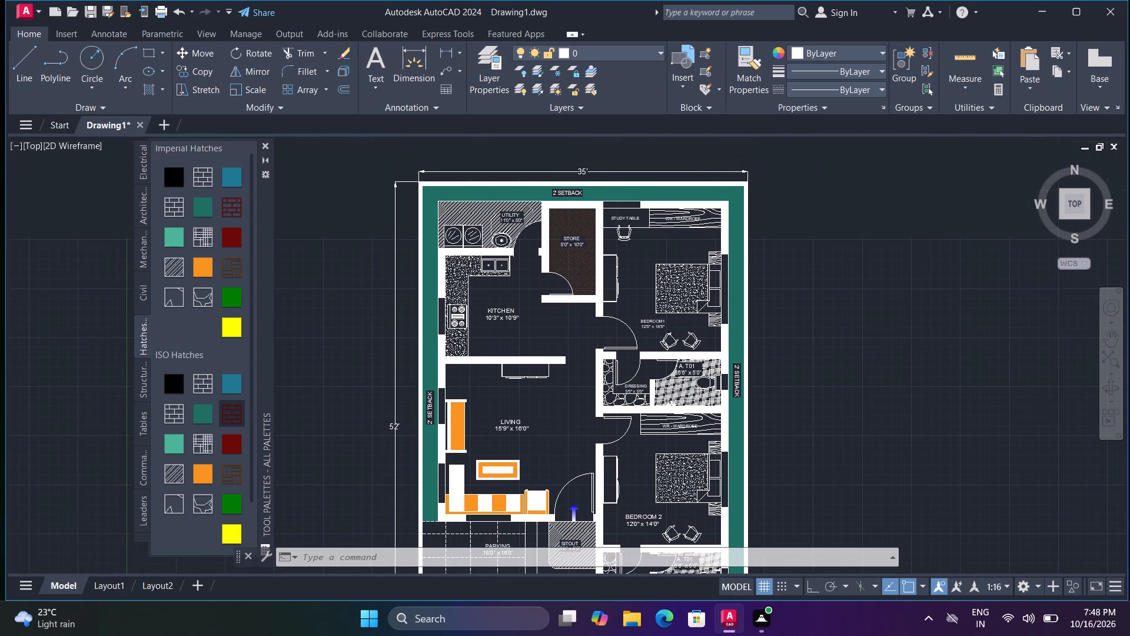
scroll(553, 442, "down", 1)
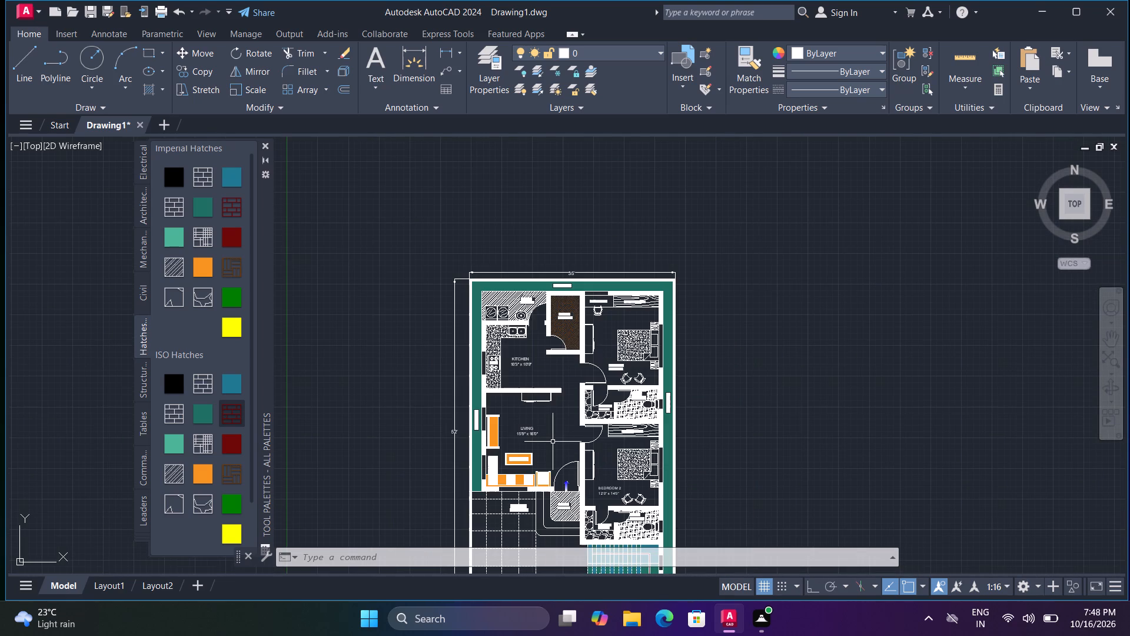
scroll(553, 442, "up", 2)
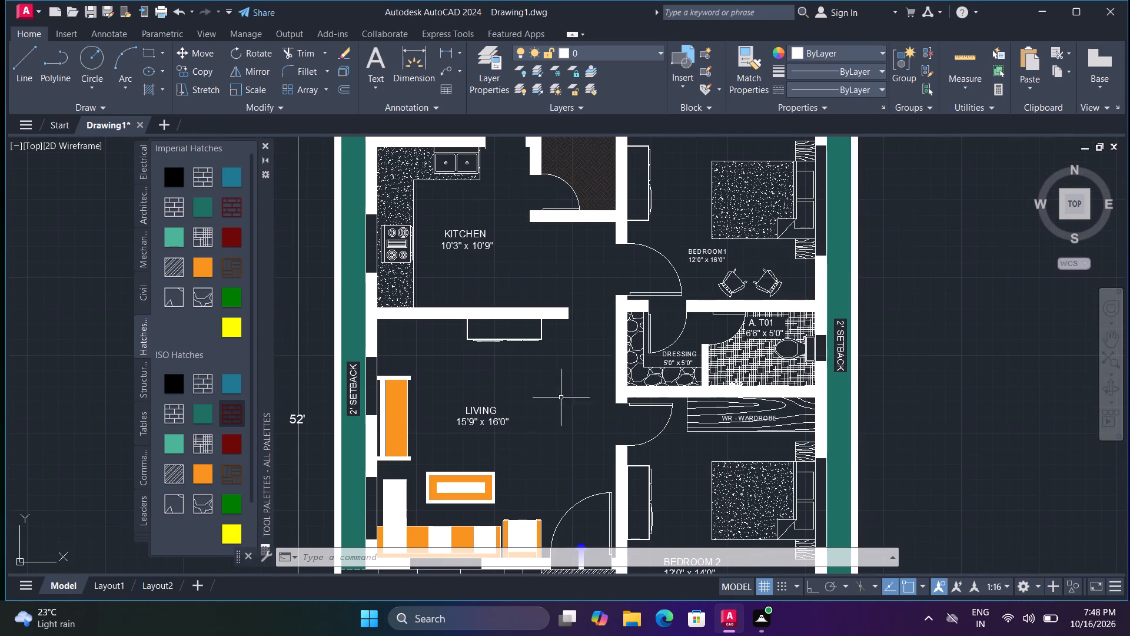
middle_click_drag(564, 387, 569, 523)
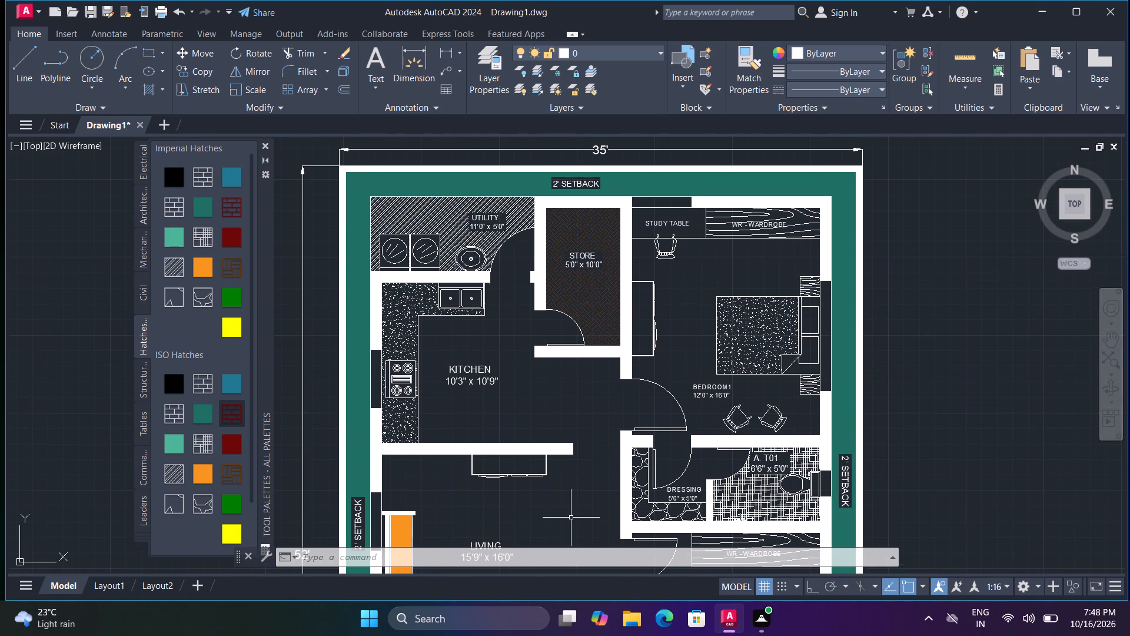
middle_click_drag(696, 337, 664, 445)
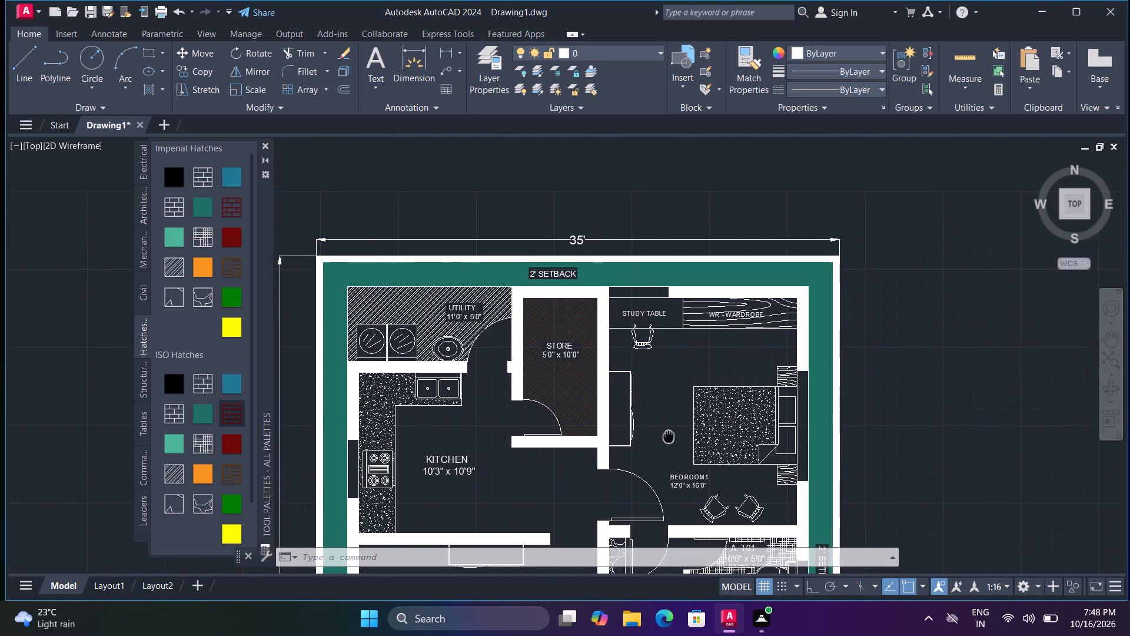
middle_click_drag(664, 445, 658, 454)
middle_click(657, 456)
middle_click(654, 459)
Fill the study table in Bedroom 1 with the diagonal-line ISO hatch.
scroll(643, 431, "up", 1)
middle_click_drag(657, 369, 642, 443)
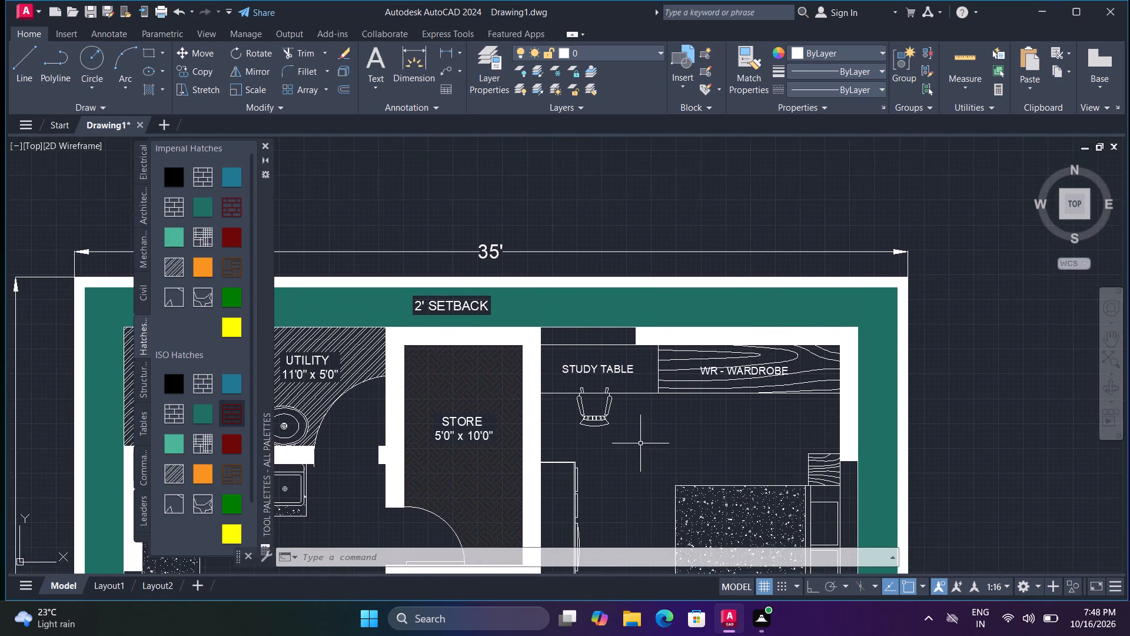
scroll(640, 443, "up", 2)
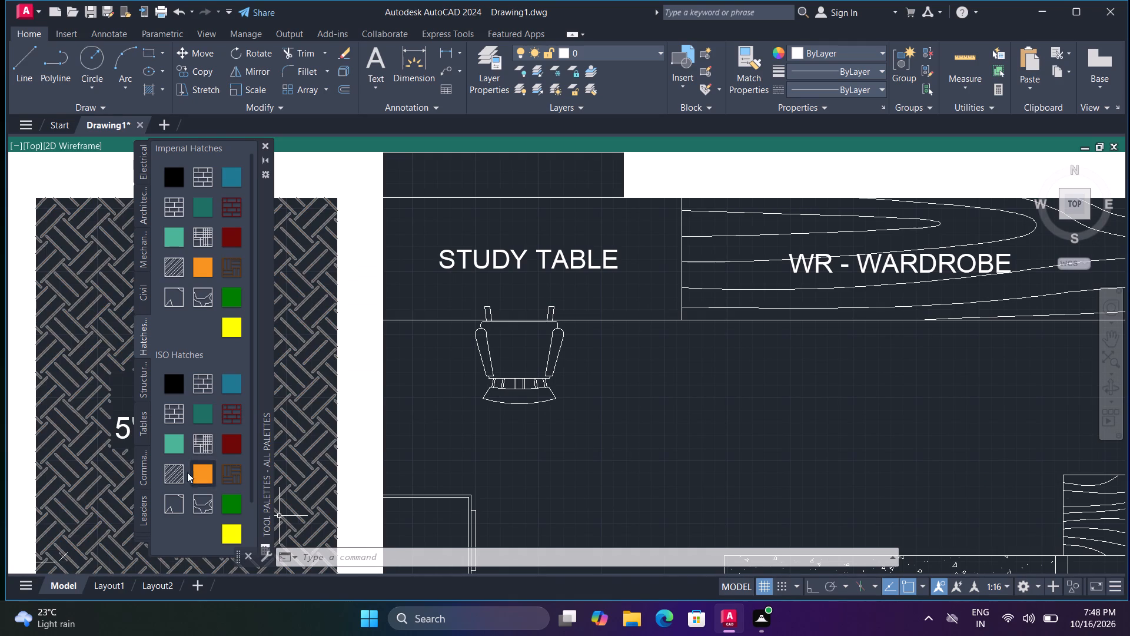
left_click(180, 473)
left_click(421, 307)
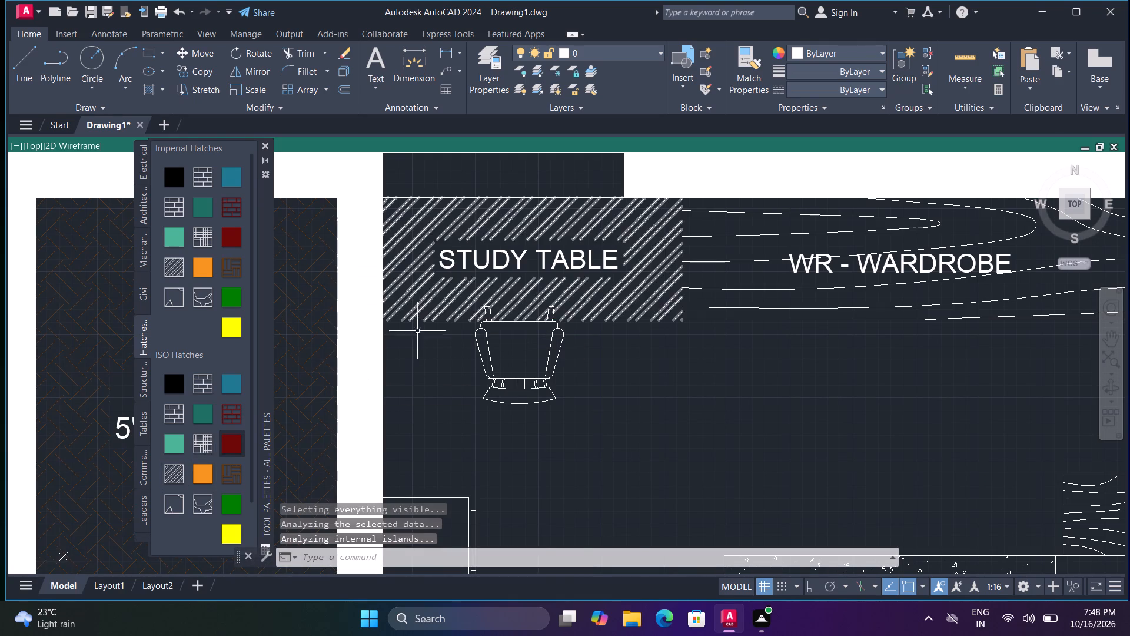
scroll(428, 366, "down", 2)
key("Escape")
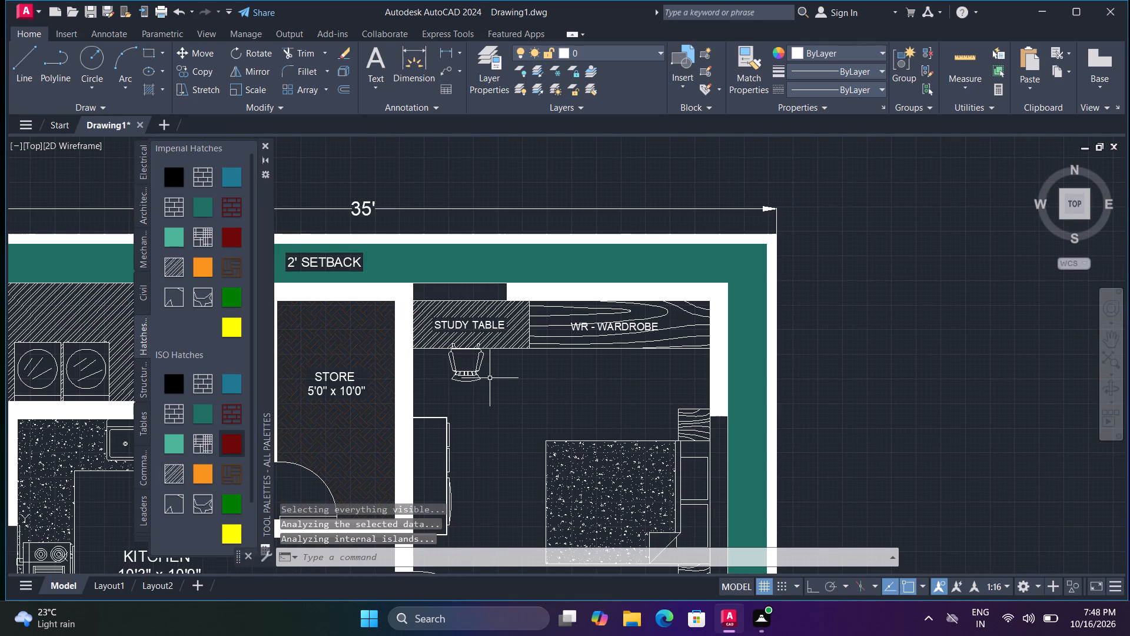
Draw a window line through the middle of the kitchen's outer wall opening beside the stove.
scroll(500, 400, "down", 2)
middle_click_drag(502, 411, 569, 368)
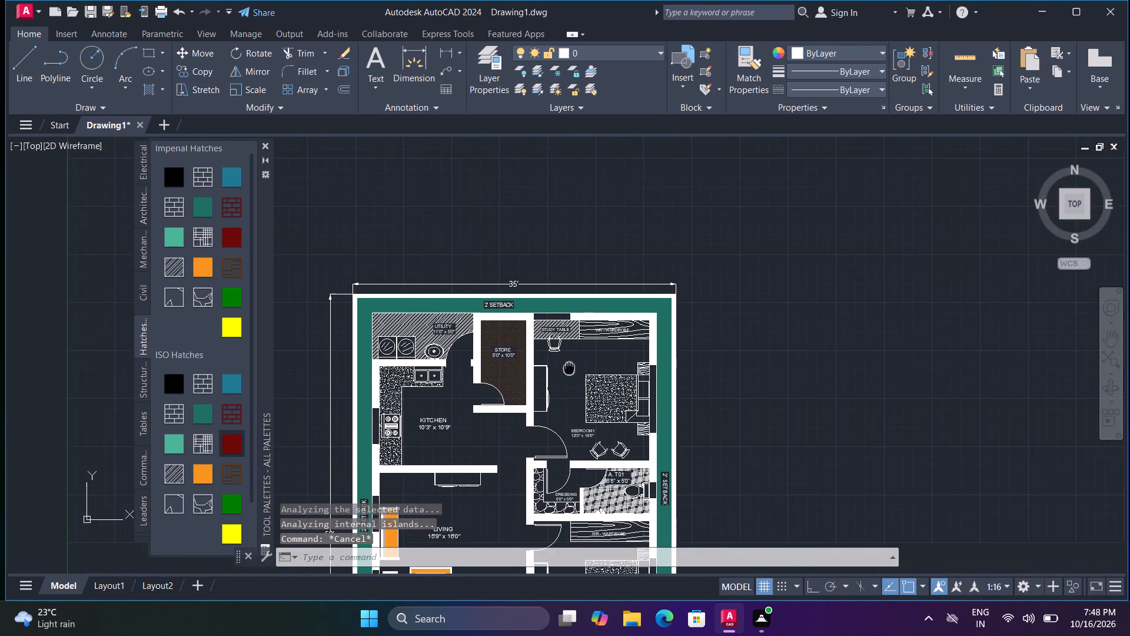
scroll(361, 446, "up", 3)
type("L")
key("space")
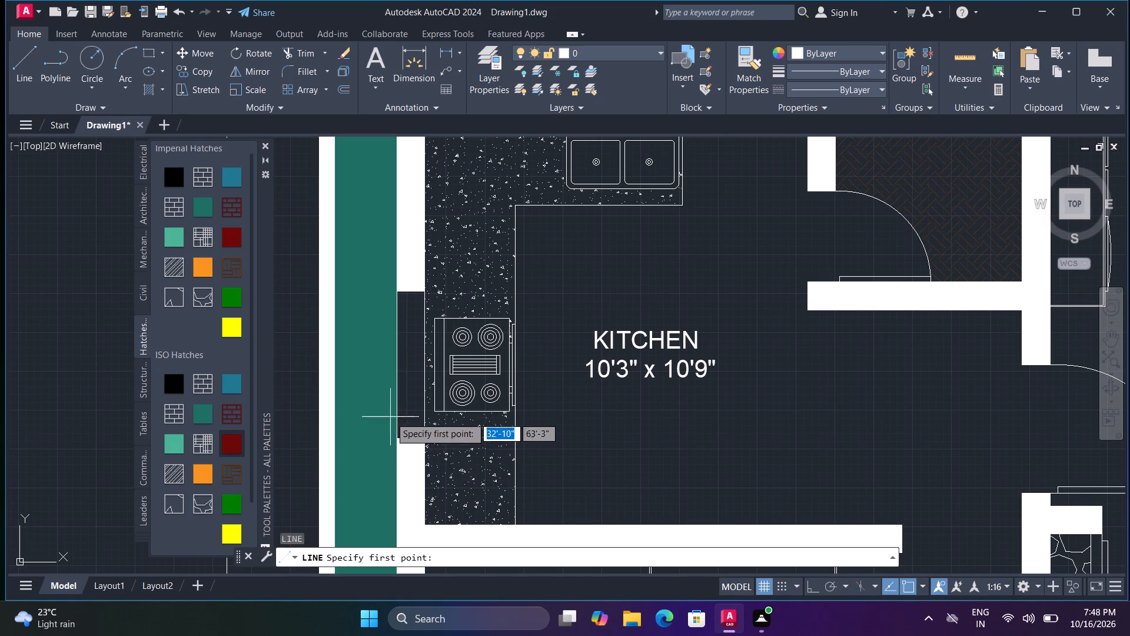
left_click(408, 294)
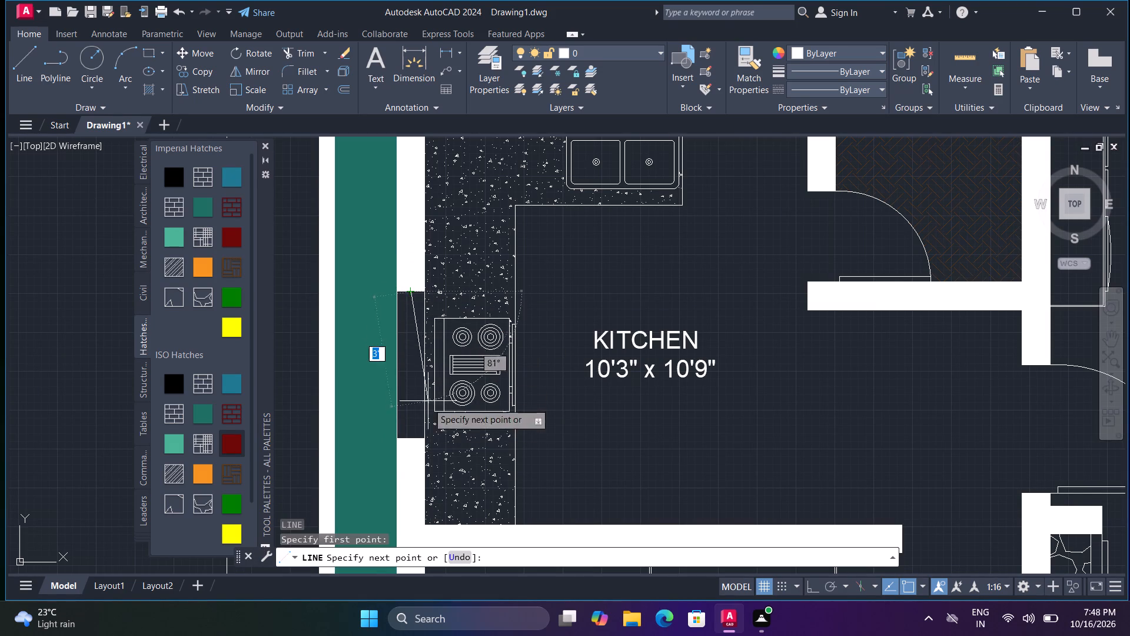
left_click(413, 436)
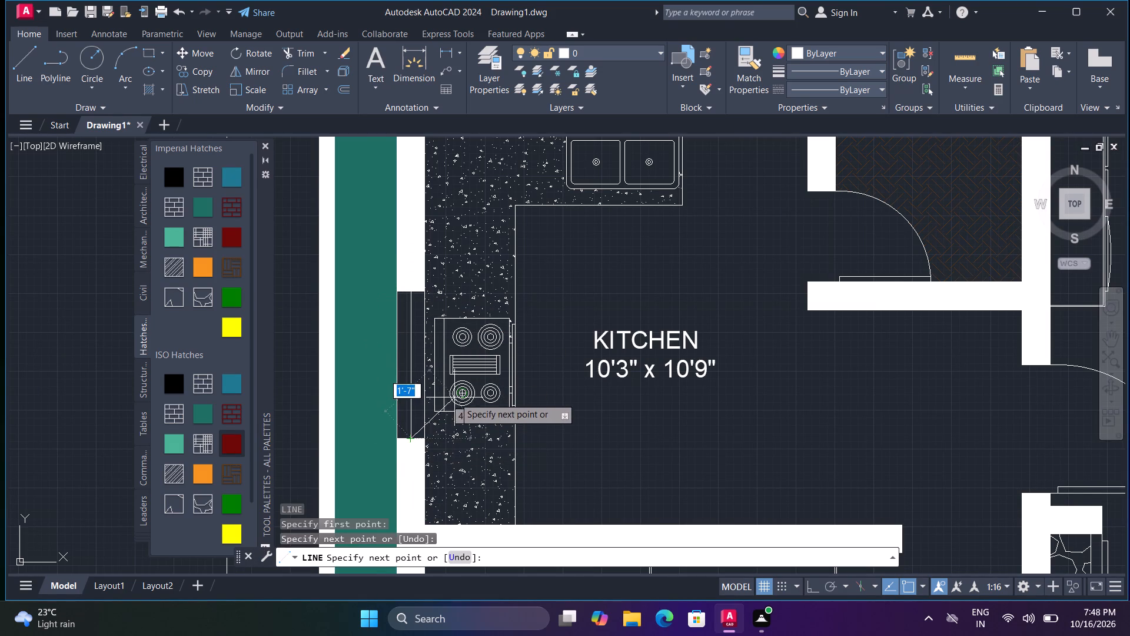
key("space")
Draw a window line through the middle of the wall opening behind the study table in Bedroom 1.
scroll(529, 355, "down", 2)
middle_click_drag(654, 340, 617, 364)
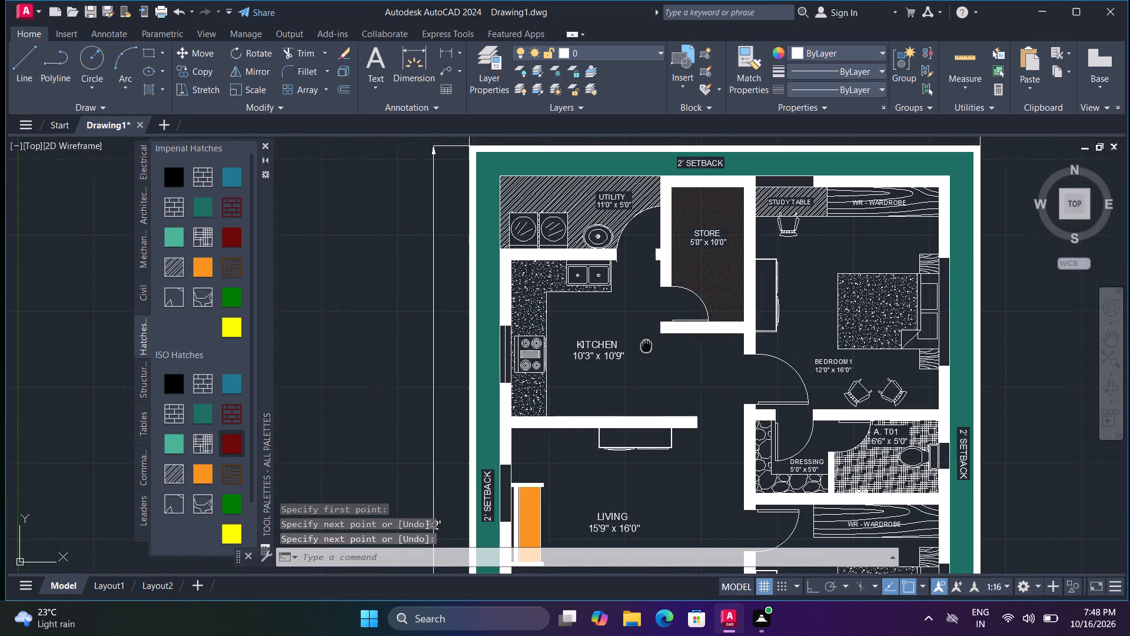
middle_click_drag(617, 364, 481, 472)
scroll(576, 336, "up", 2)
key("space")
left_click(588, 279)
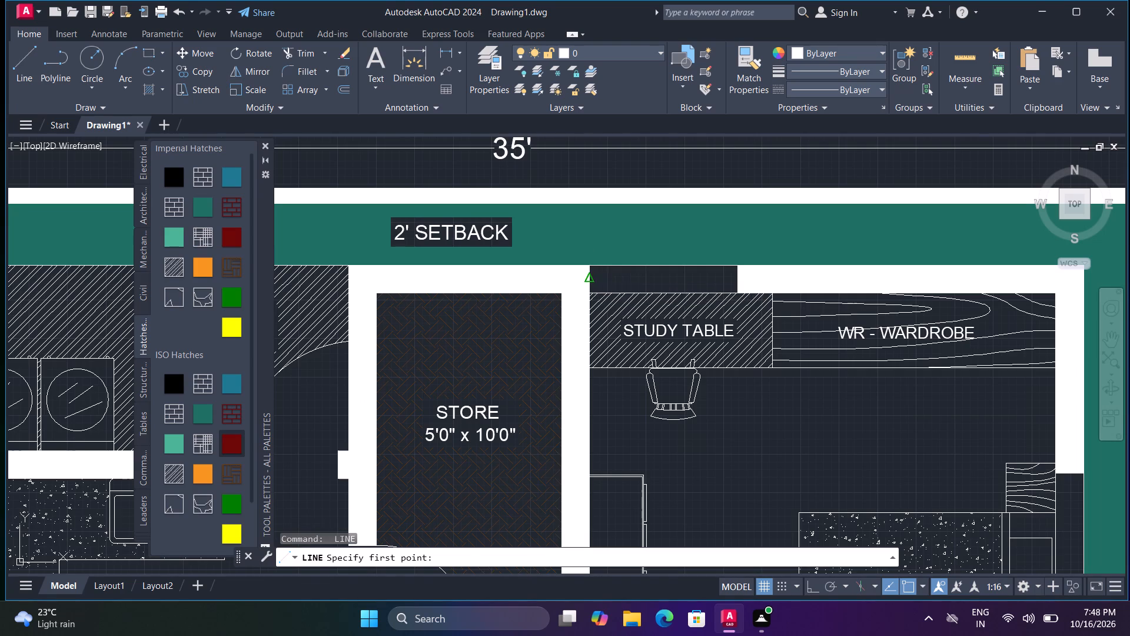
left_click(739, 279)
key("space")
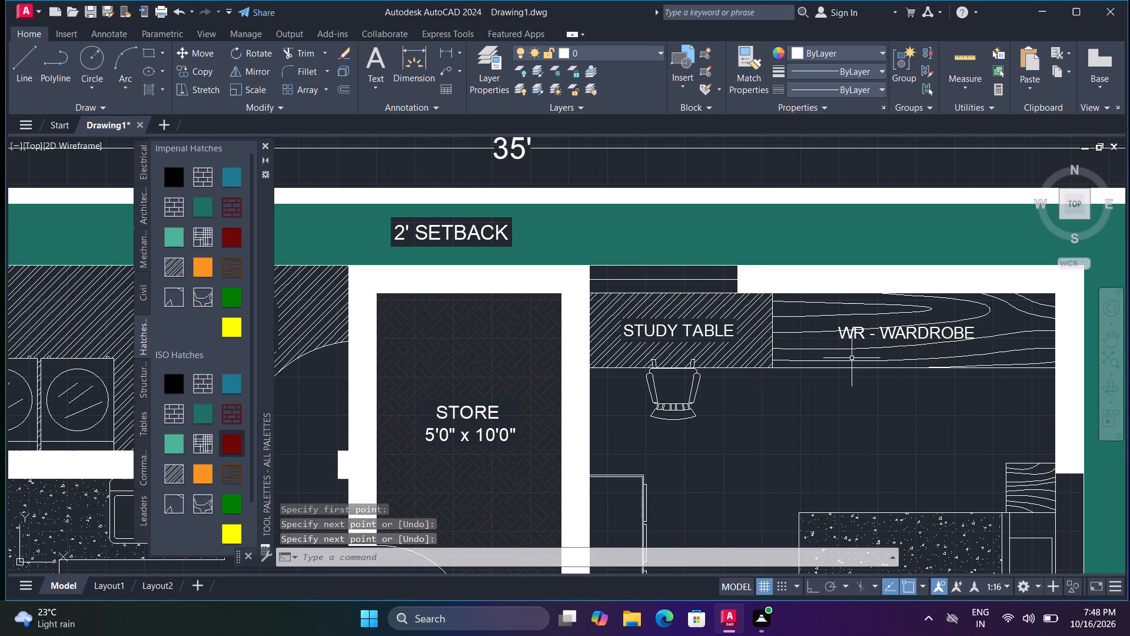
Draw a window line through the middle of the outer wall opening behind the Bedroom 1 bed.
middle_click_drag(849, 365, 479, 220)
middle_click_drag(465, 197, 461, 183)
key("space")
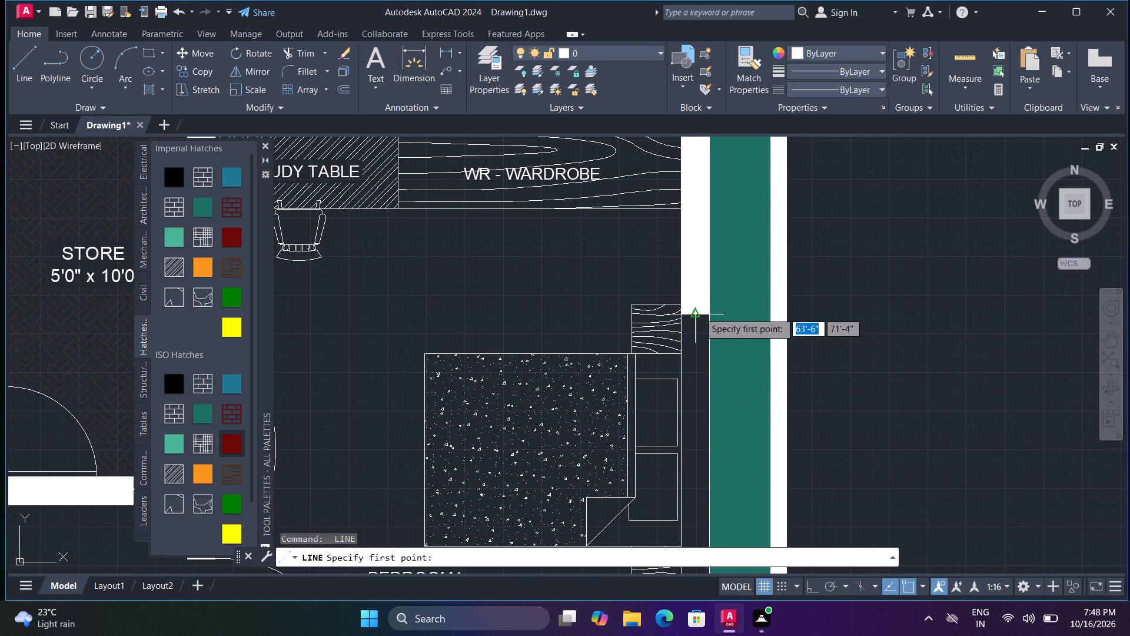
left_click(699, 314)
middle_click_drag(700, 447, 638, 307)
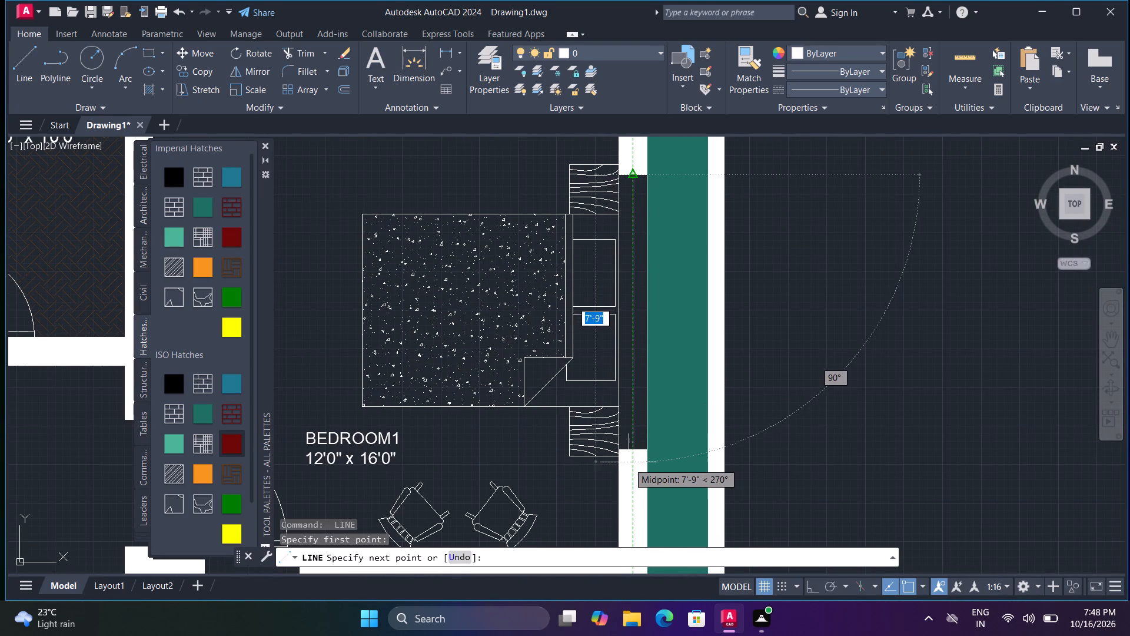
left_click(632, 453)
middle_click_drag(633, 471, 580, 273)
scroll(587, 306, "down", 1)
key("space")
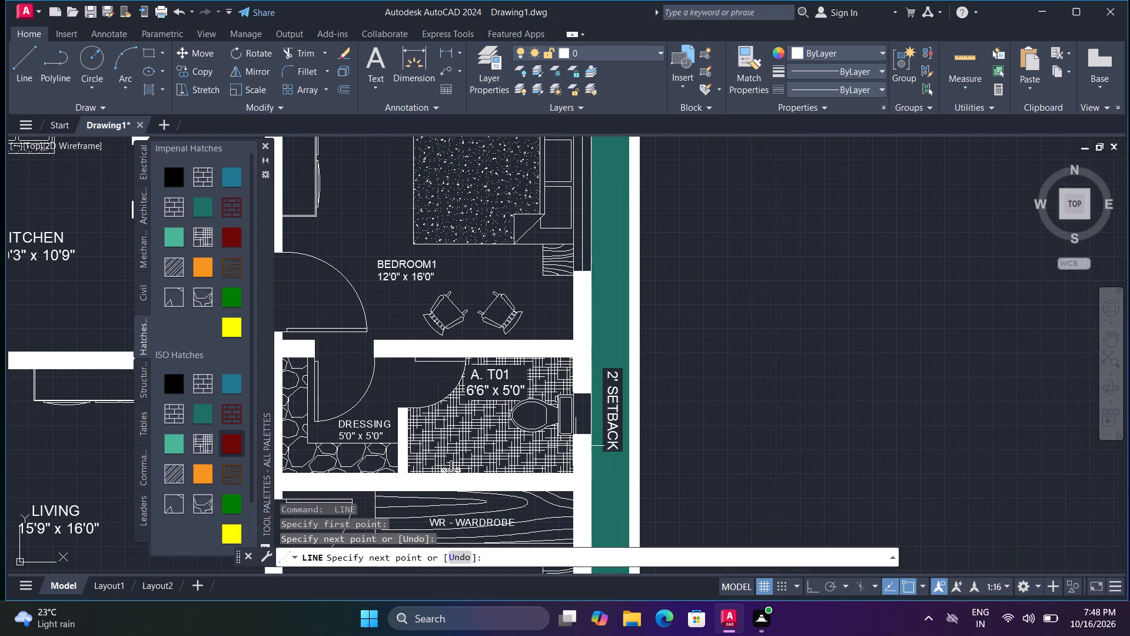
Draw a window line between the end midpoints of the wall opening behind the WC in Bedroom 1's attached toilet.
middle_click_drag(561, 460, 540, 389)
scroll(544, 343, "up", 2)
key("space")
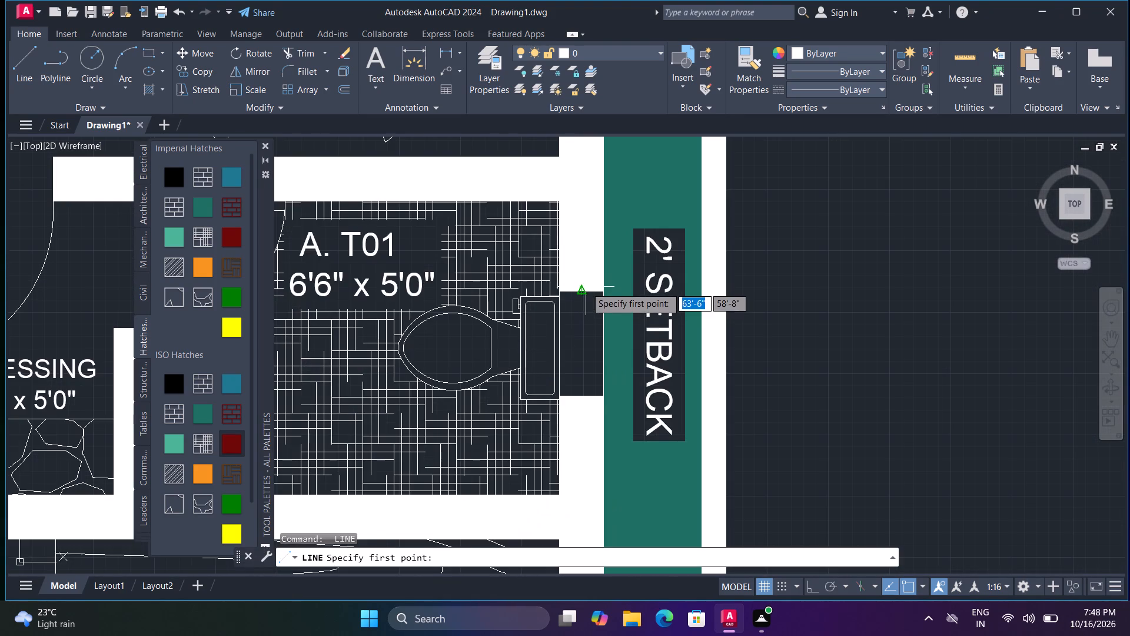
left_click(586, 287)
left_click(581, 396)
key("space")
Draw a window line through the middle of the outer wall opening behind the Bedroom 2 bed.
scroll(581, 438, "down", 2)
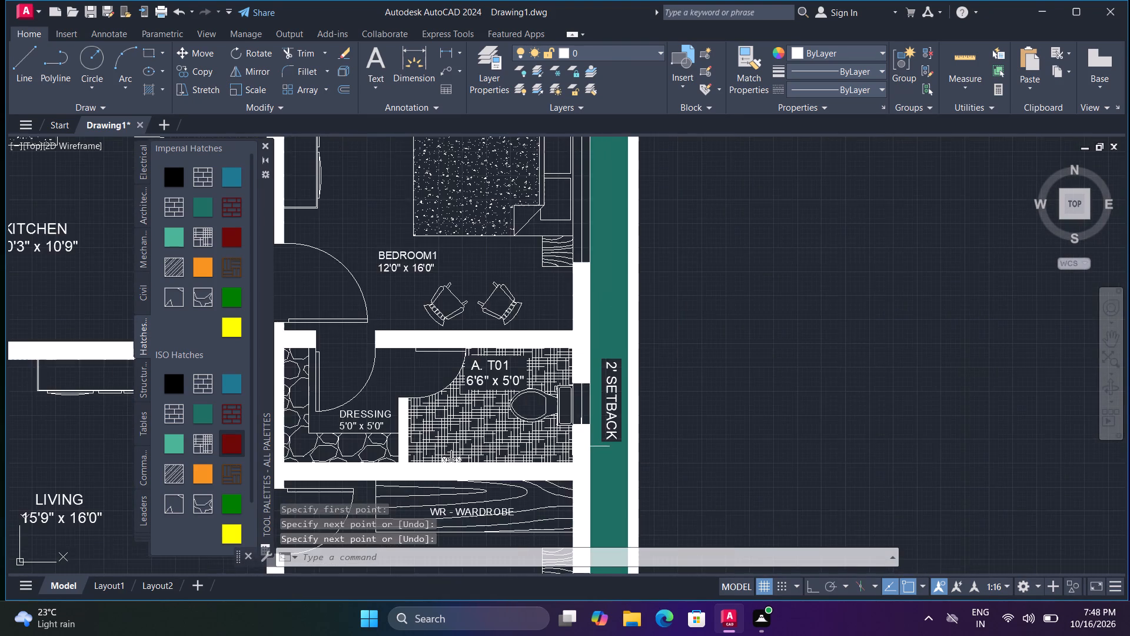
middle_click_drag(575, 431, 527, 185)
scroll(517, 377, "up", 2)
key("space")
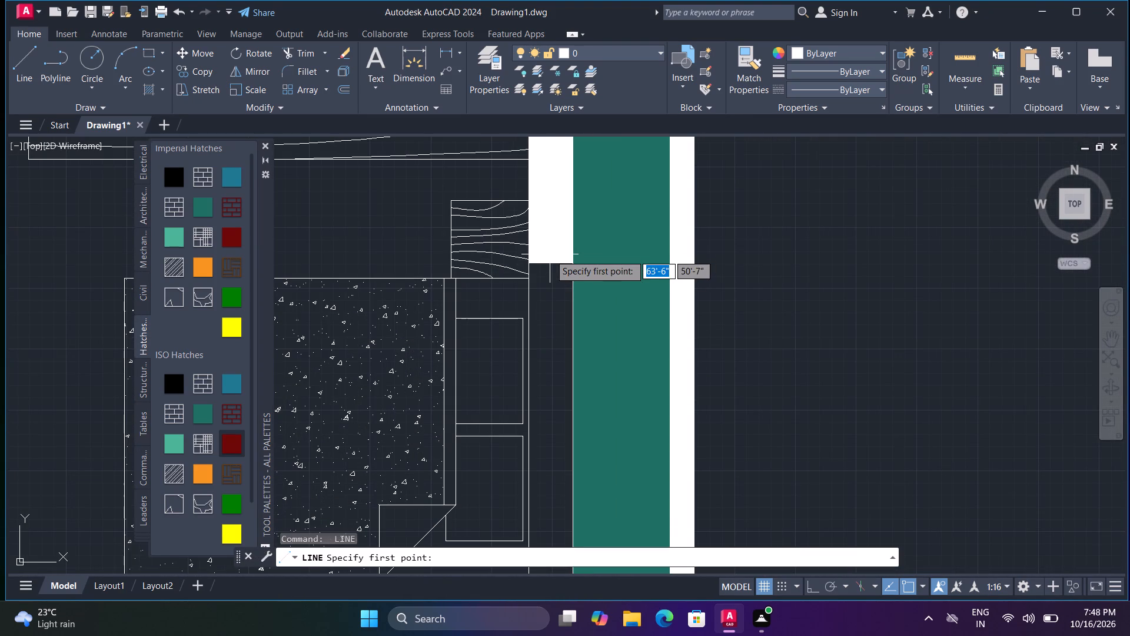
left_click(553, 280)
key("space")
key("space")
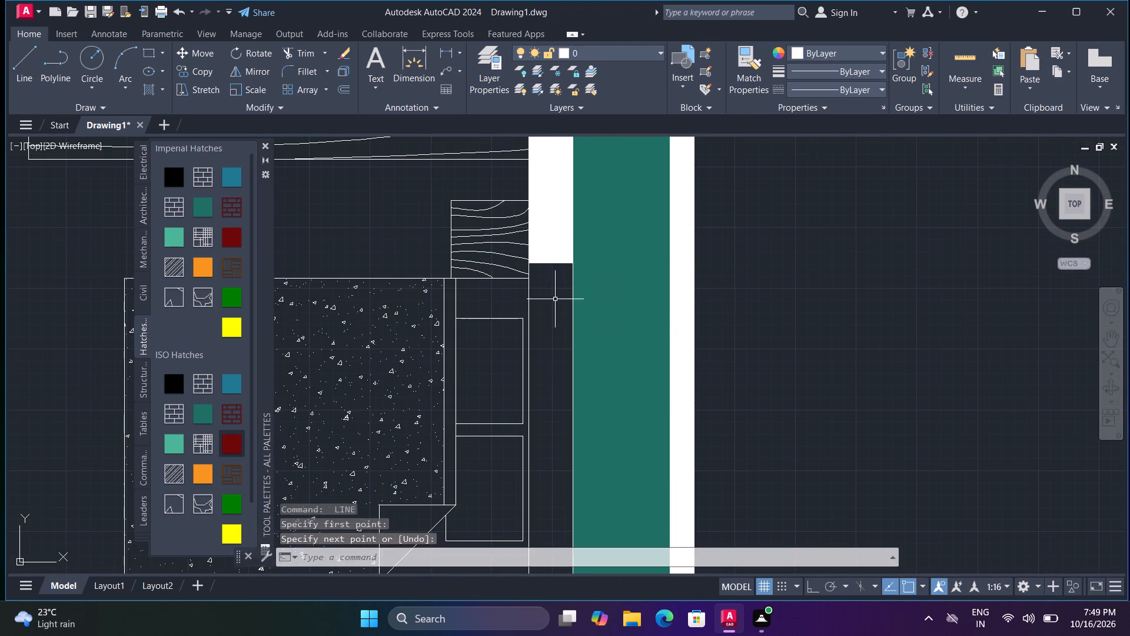
left_click(549, 265)
middle_click_drag(556, 428, 528, 309)
middle_click(528, 309)
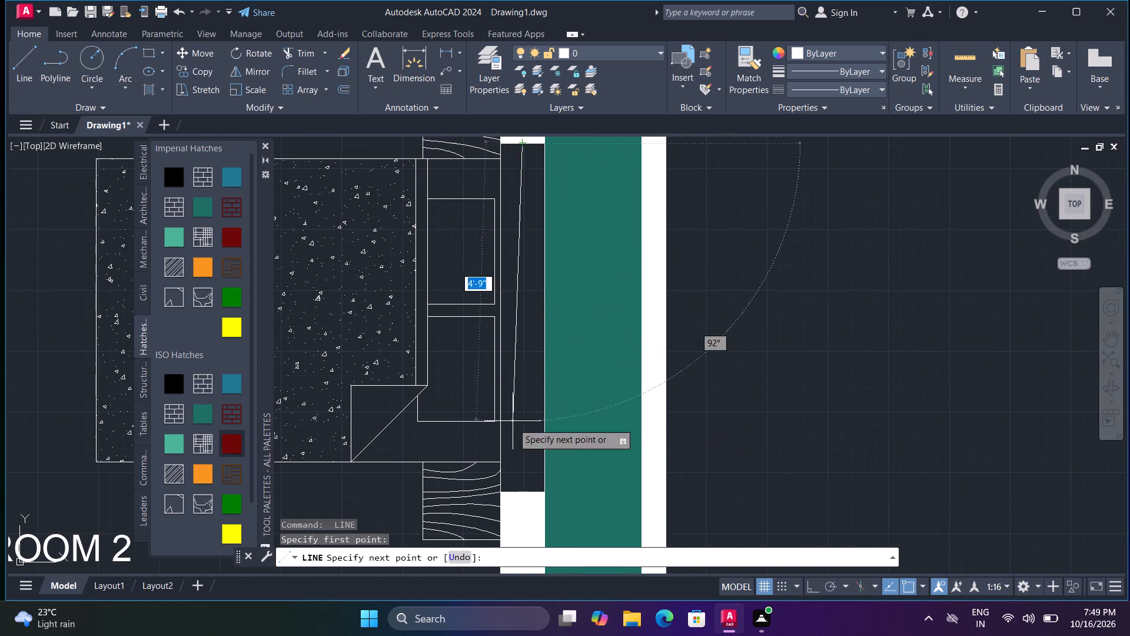
left_click(524, 492)
scroll(524, 489, "down", 2)
middle_click_drag(522, 499, 494, 370)
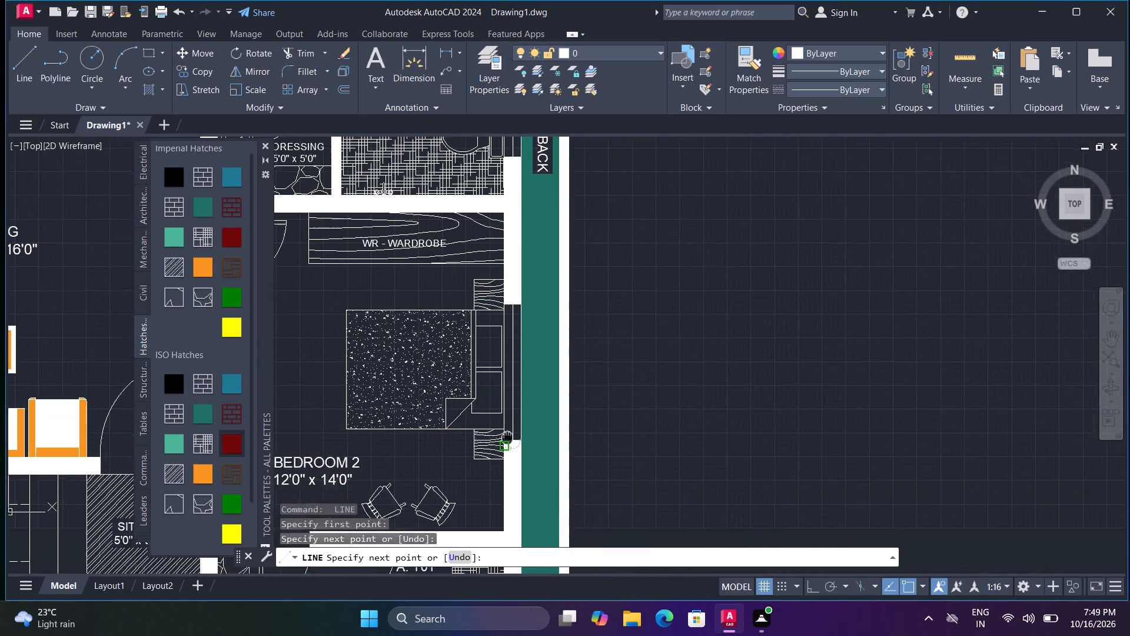
middle_click_drag(494, 370, 490, 349)
middle_click_drag(489, 313, 471, 241)
middle_click_drag(467, 228, 462, 212)
middle_click_drag(453, 172, 448, 158)
key("space")
Draw a window line between the end midpoints of the wall opening behind the WC in Bedroom 2's attached toilet.
scroll(466, 390, "up", 2)
key("space")
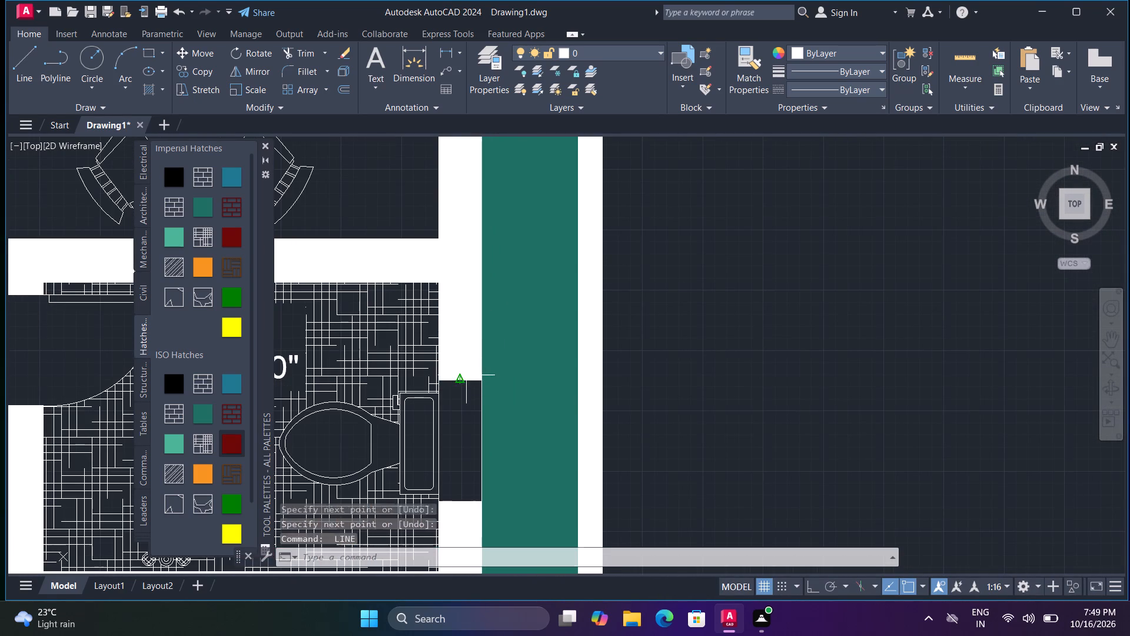
left_click(461, 382)
left_click(460, 503)
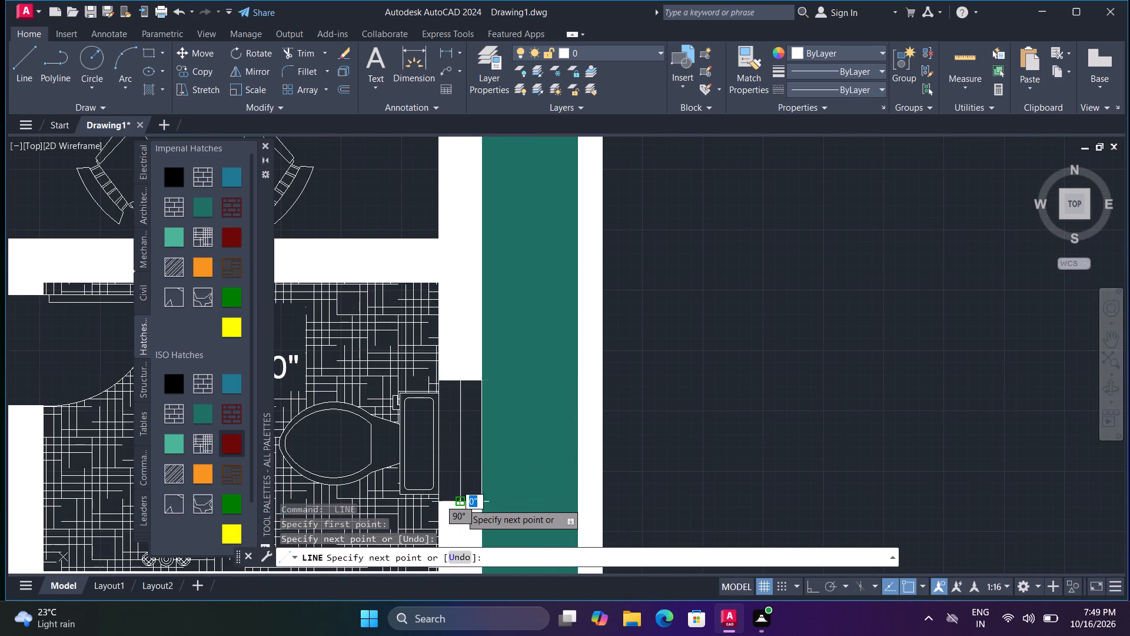
scroll(462, 508, "down", 1)
middle_click_drag(459, 427, 435, 140)
middle_click(435, 132)
key("space")
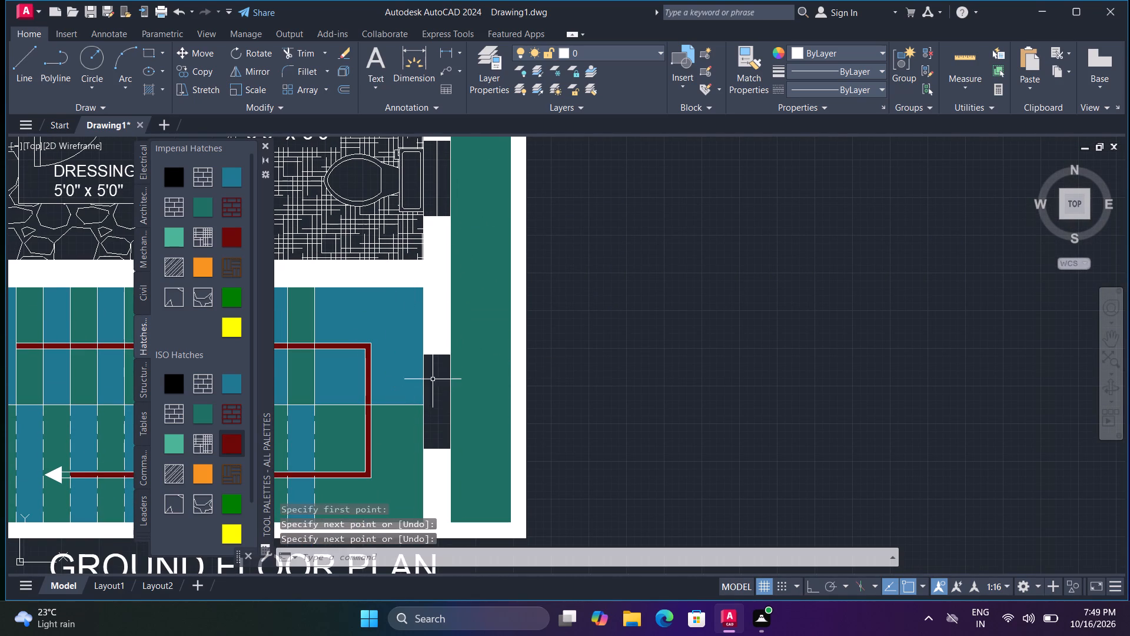
Draw a window line through the middle of the outer wall opening beside the staircase landing.
key("space")
left_click(436, 356)
left_click(439, 453)
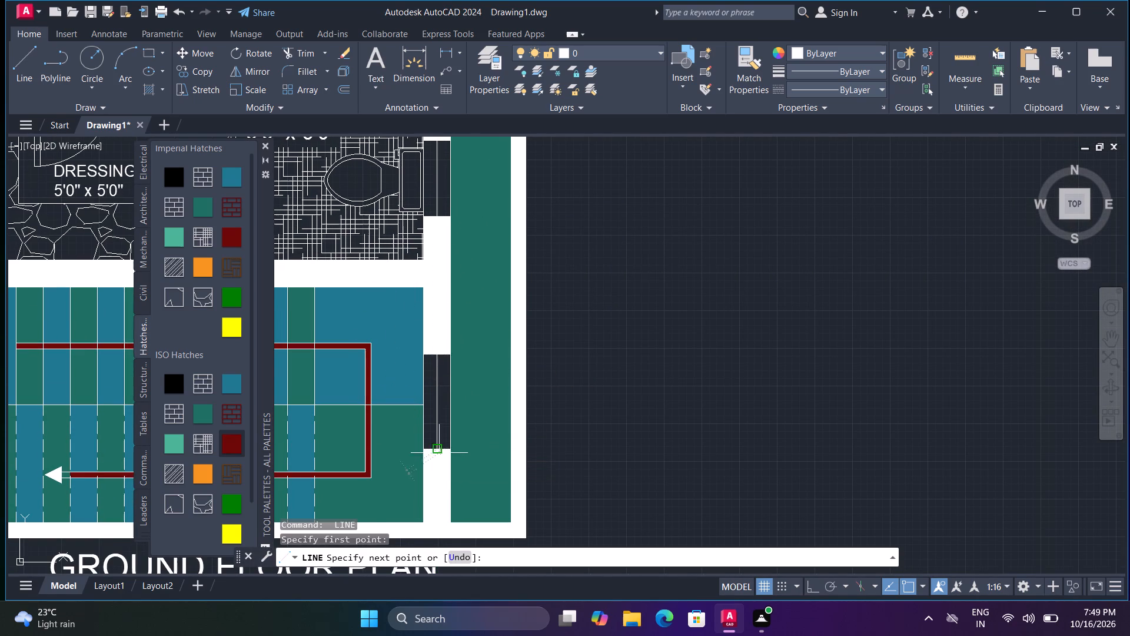
scroll(437, 449, "down", 3)
key("space")
Draw a window line about 4'-3" long in the living room's setback-side wall opening near the corner sofa.
middle_click_drag(350, 475, 549, 454)
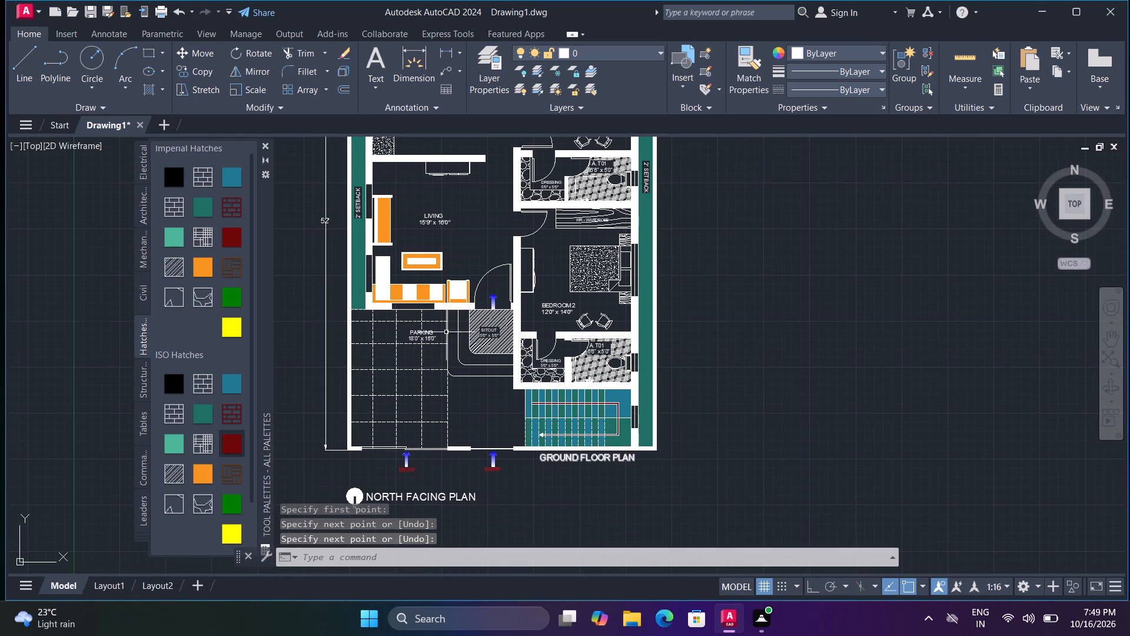
middle_click_drag(440, 326, 528, 521)
scroll(471, 499, "up", 2)
key("space")
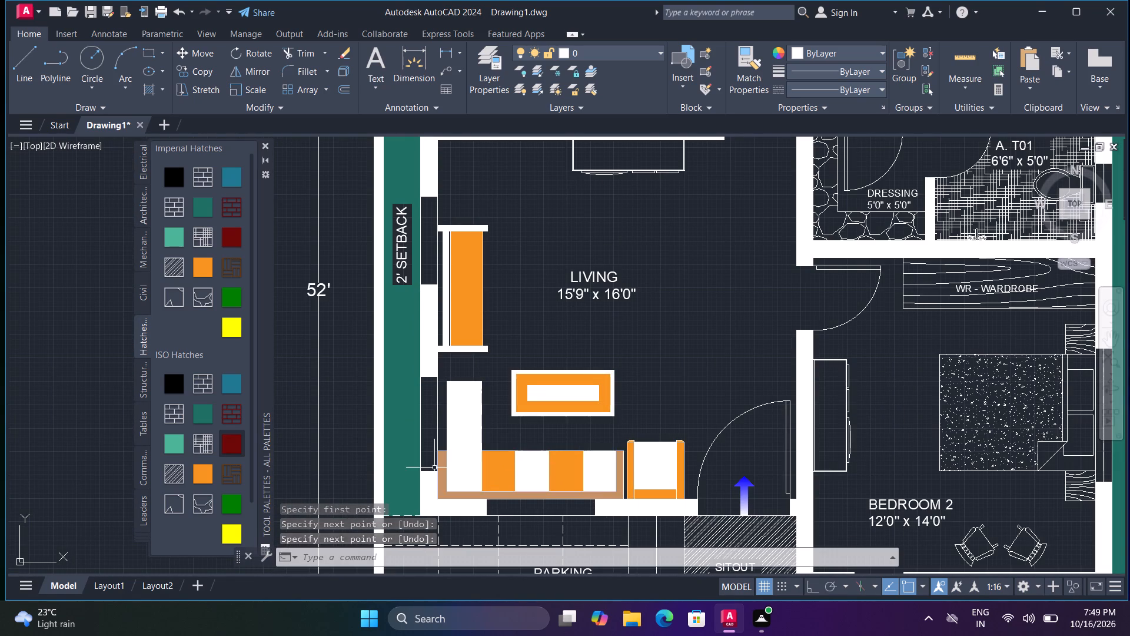
left_click(428, 469)
left_click(432, 380)
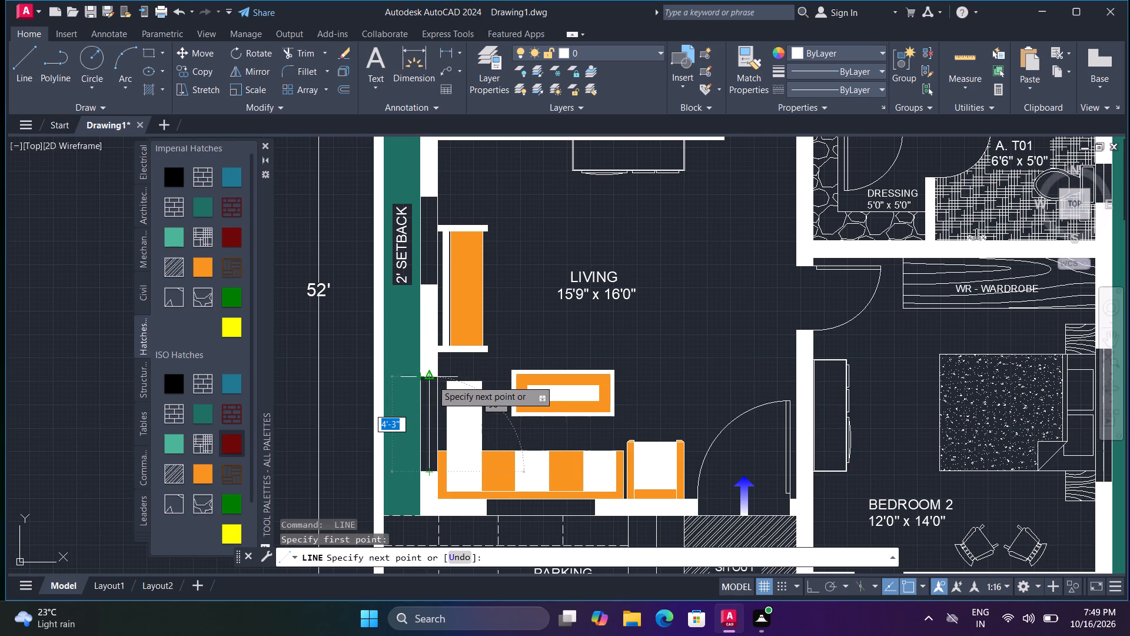
key("space")
Draw a window line through the middle of the living room's other setback-side wall opening, near the single orange sofa.
key("space")
left_click(427, 285)
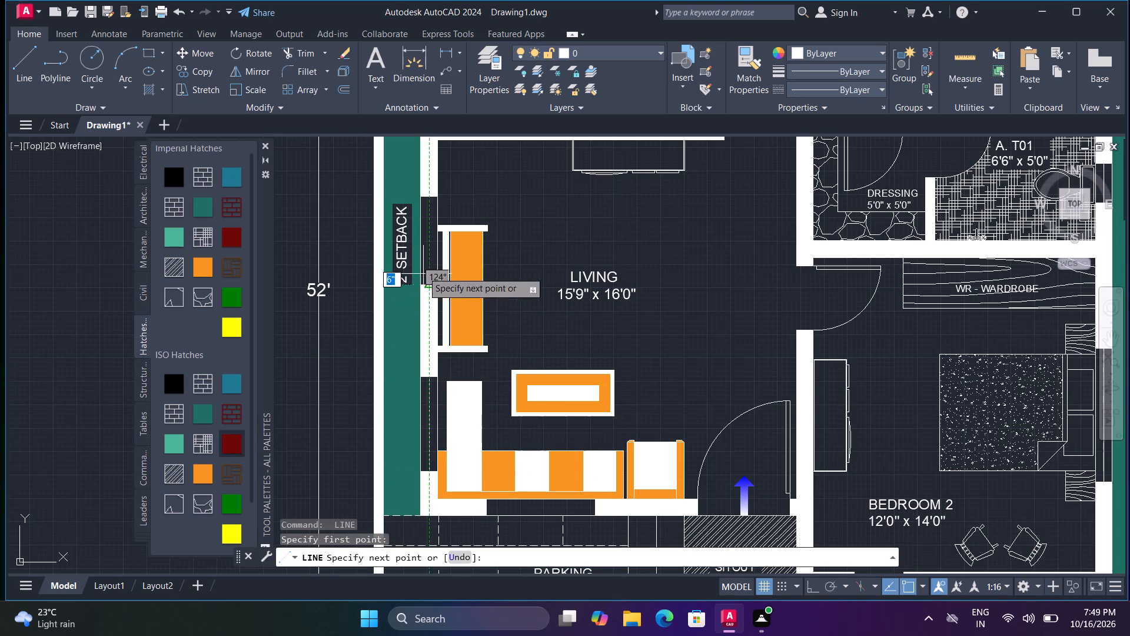
left_click(431, 193)
key("space")
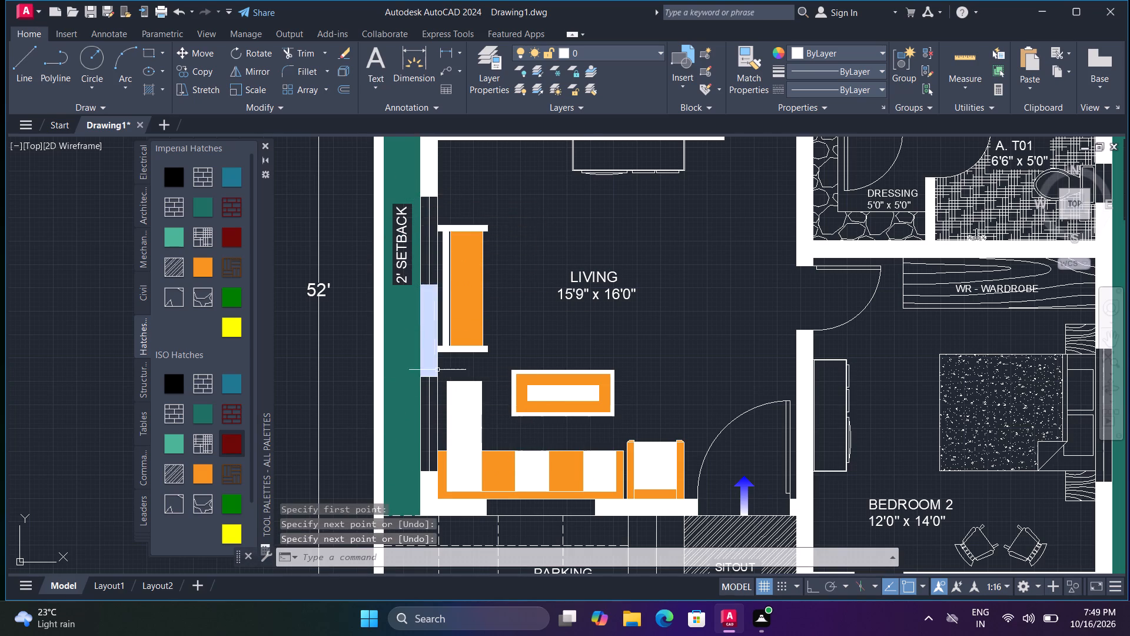
Close the Tool Palettes to clear the view of the finished floor plan.
scroll(446, 402, "down", 1)
scroll(409, 519, "down", 3)
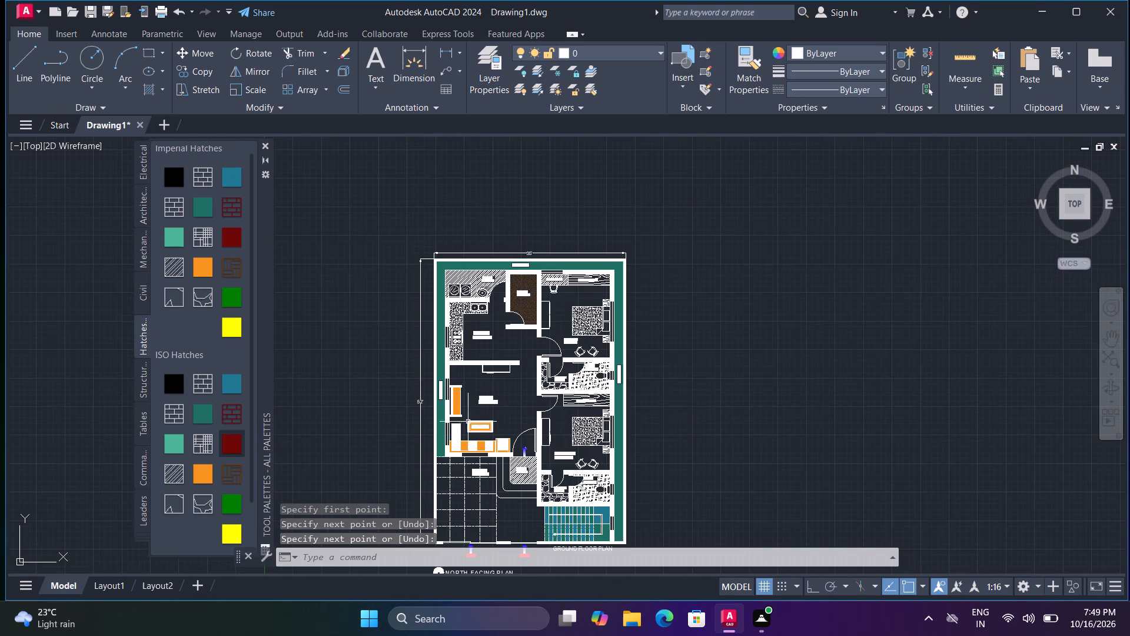
key("Escape")
key("Escape")
middle_click_drag(720, 386, 640, 267)
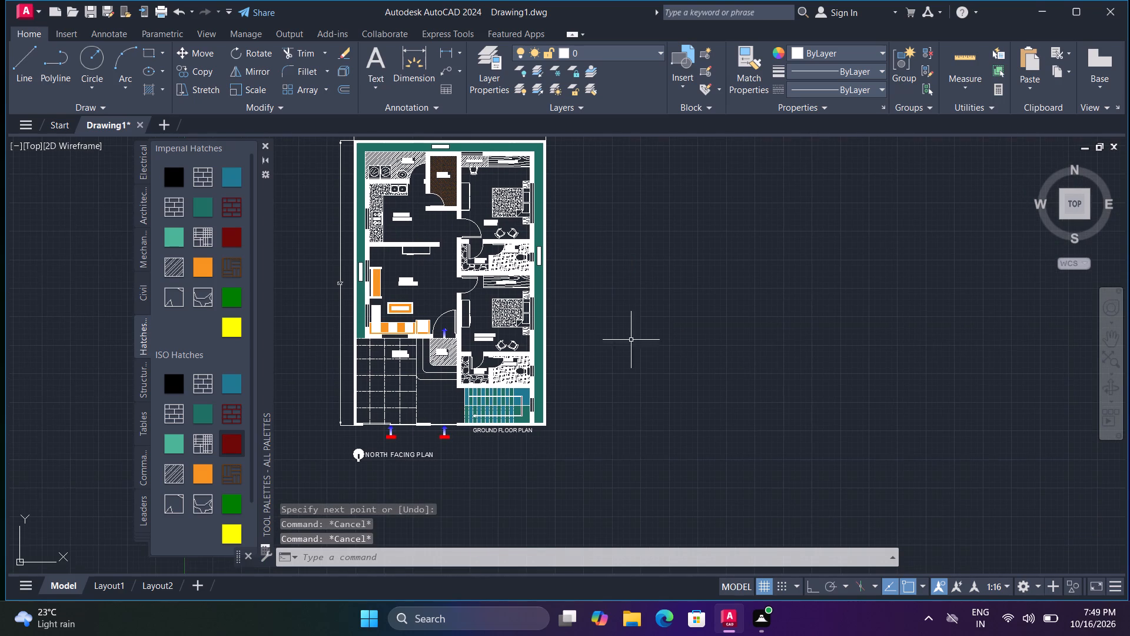
key("ctrl+2")
key("ctrl+2")
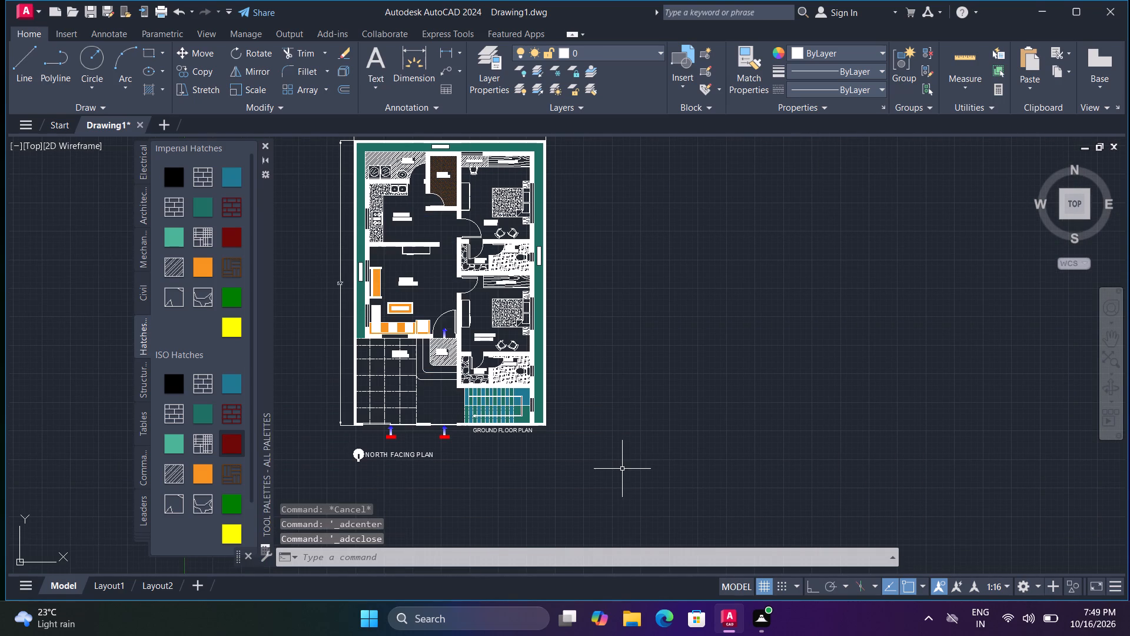
key("ctrl+3")
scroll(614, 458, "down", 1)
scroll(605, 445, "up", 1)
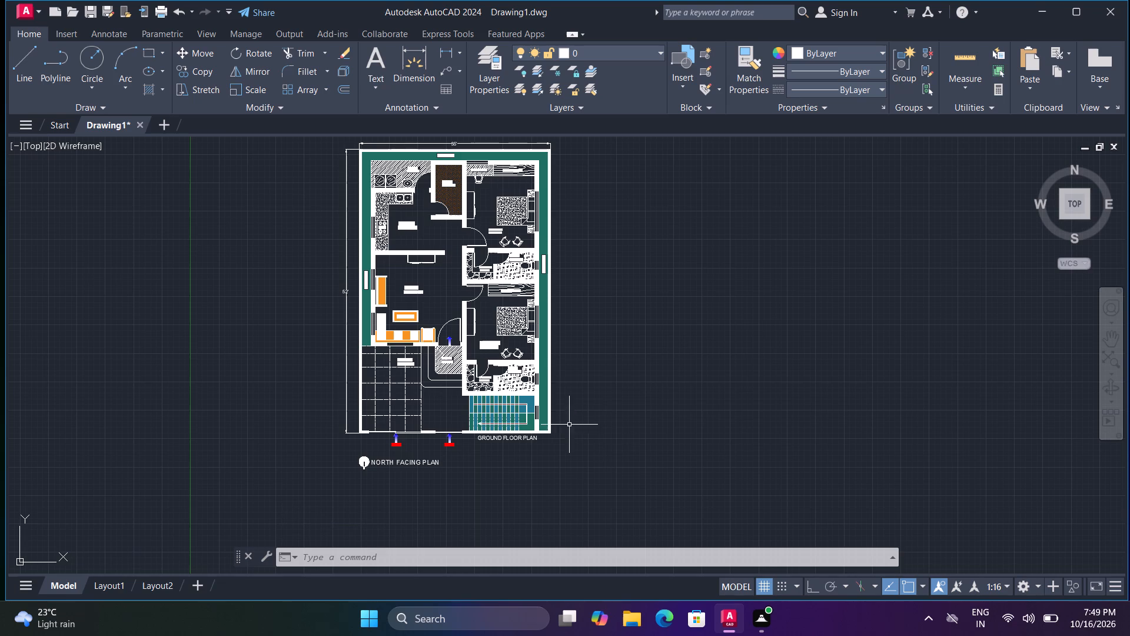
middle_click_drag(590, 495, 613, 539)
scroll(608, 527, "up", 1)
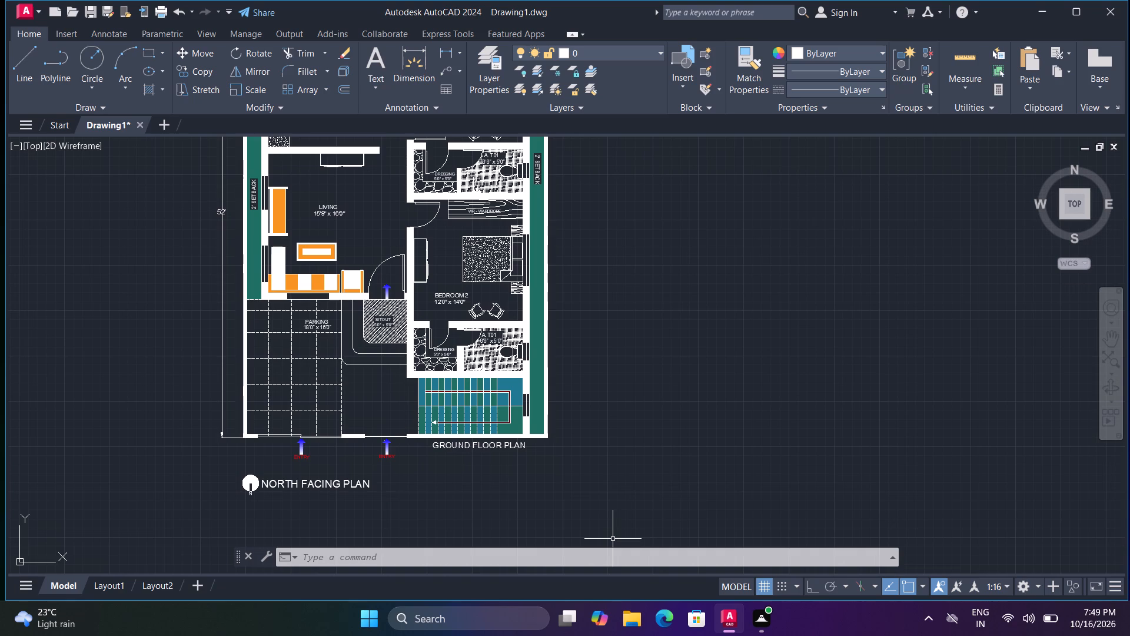
Start saving the drawing and look through the existing drawing files in the recent list and the PLAN folder.
key("ctrl+s")
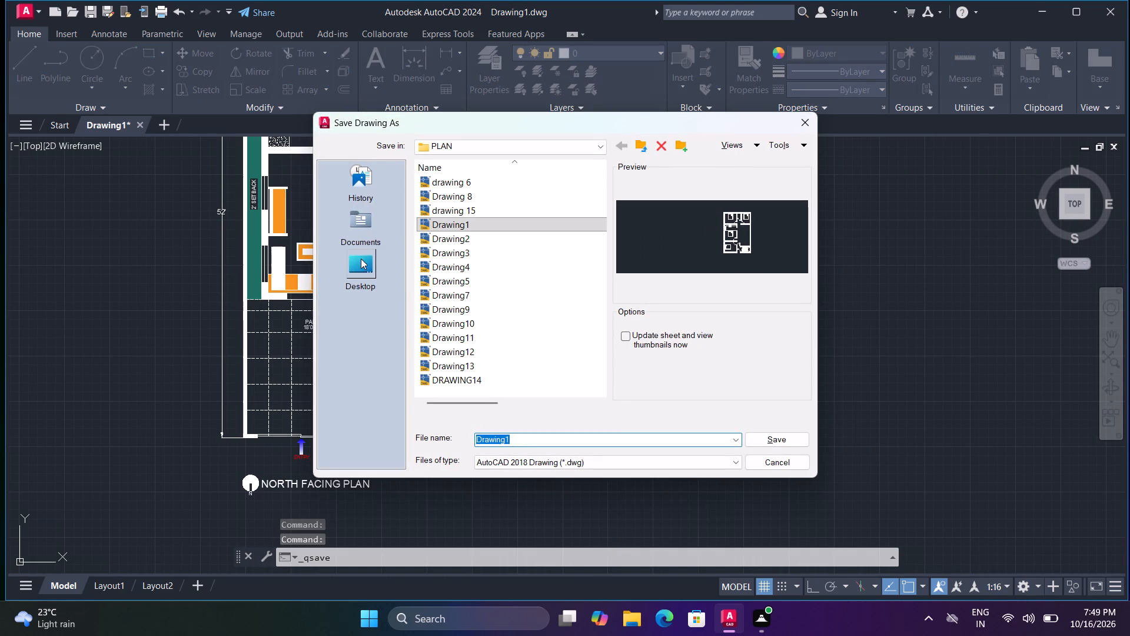
left_click(363, 259)
scroll(478, 346, "down", 3)
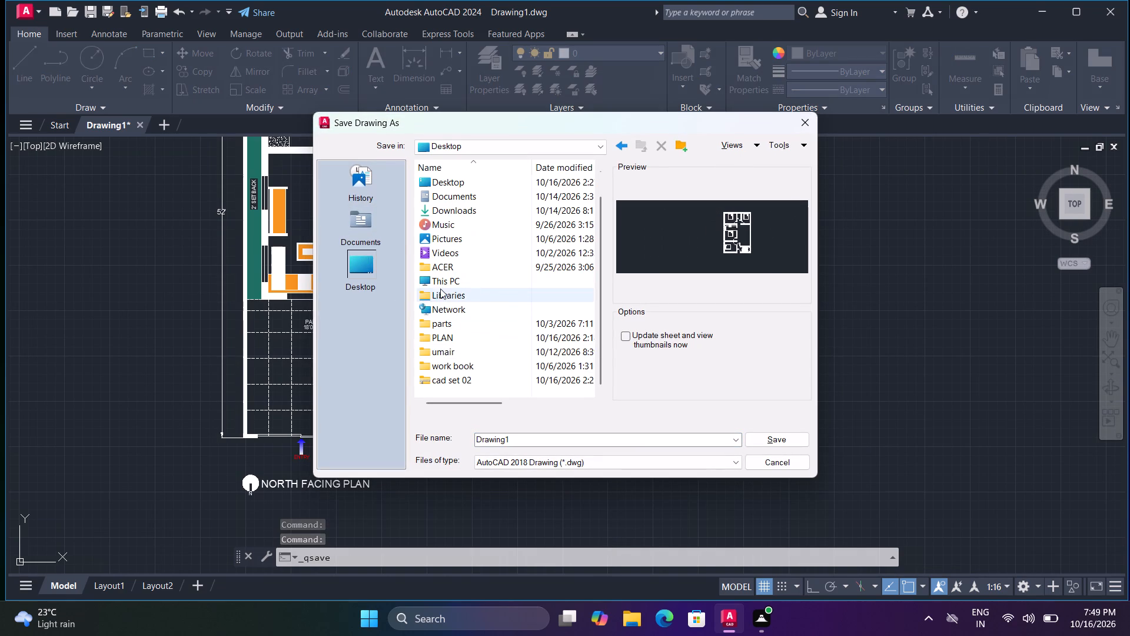
left_click(358, 190)
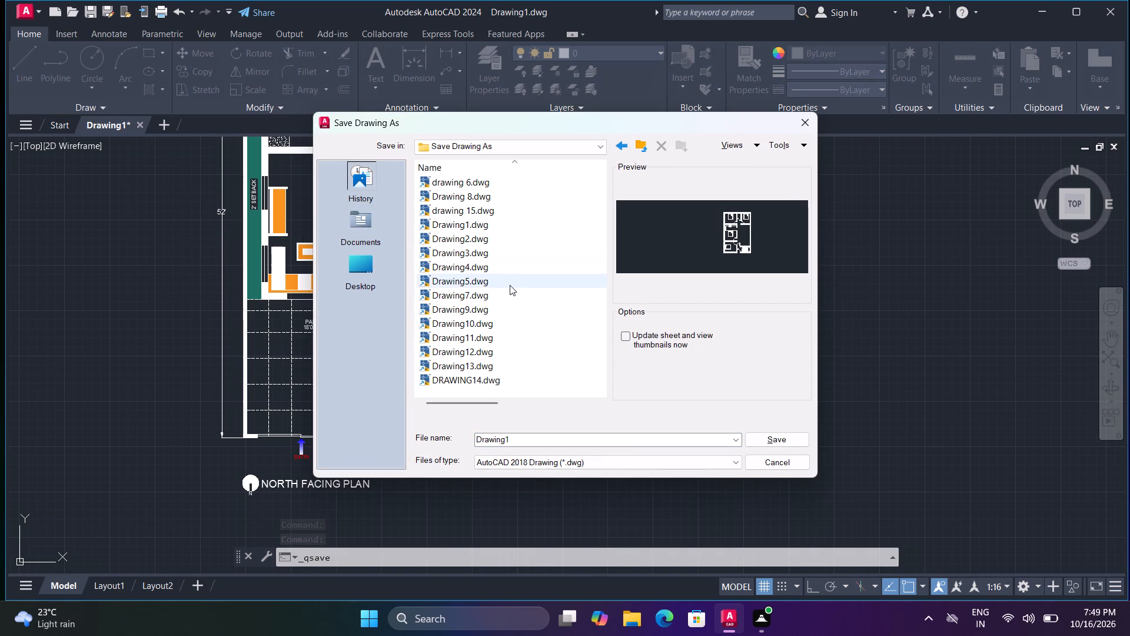
scroll(511, 289, "down", 4)
scroll(513, 290, "up", 4)
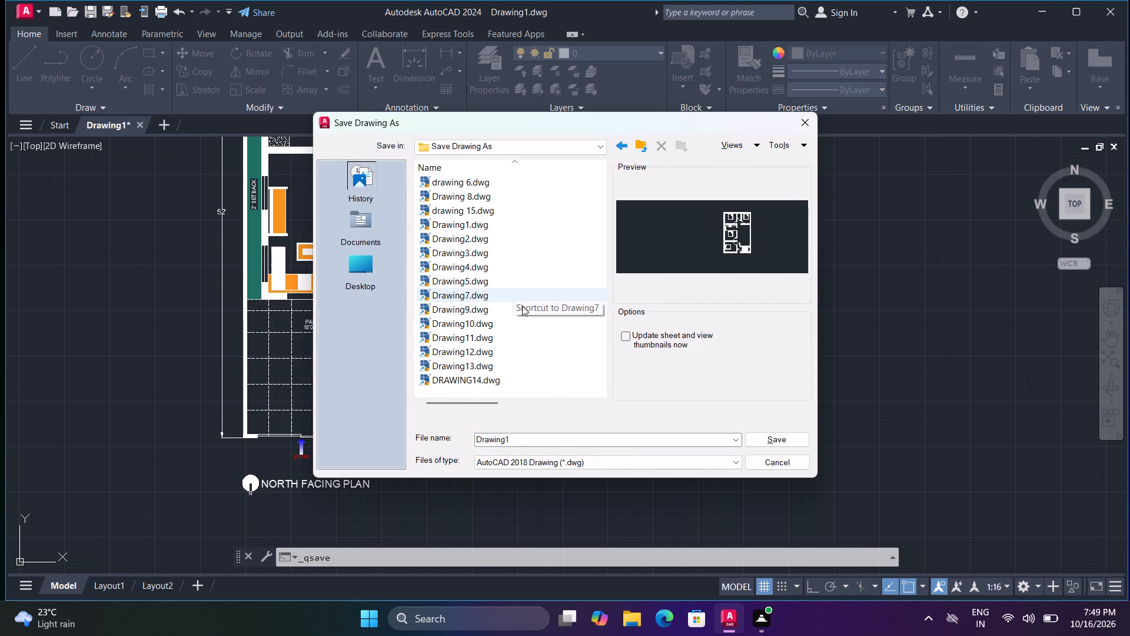
scroll(527, 353, "up", 2)
middle_click_drag(515, 345, 510, 258)
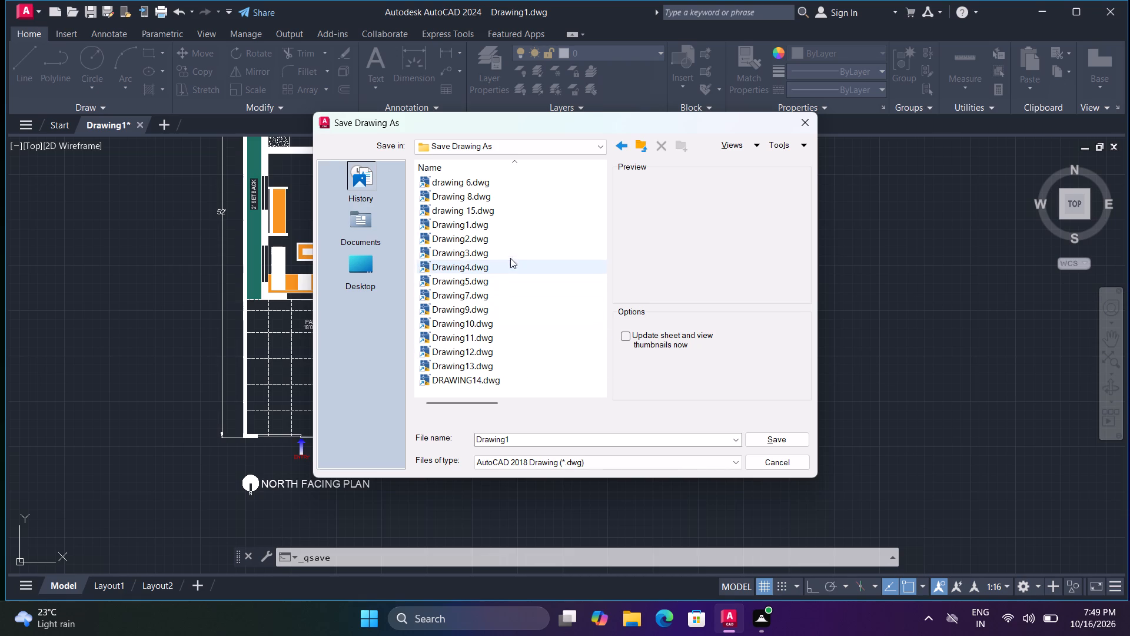
middle_click_drag(510, 258, 515, 215)
middle_click_drag(516, 201, 516, 190)
left_click(514, 161)
left_click(514, 161)
triple_click(514, 161)
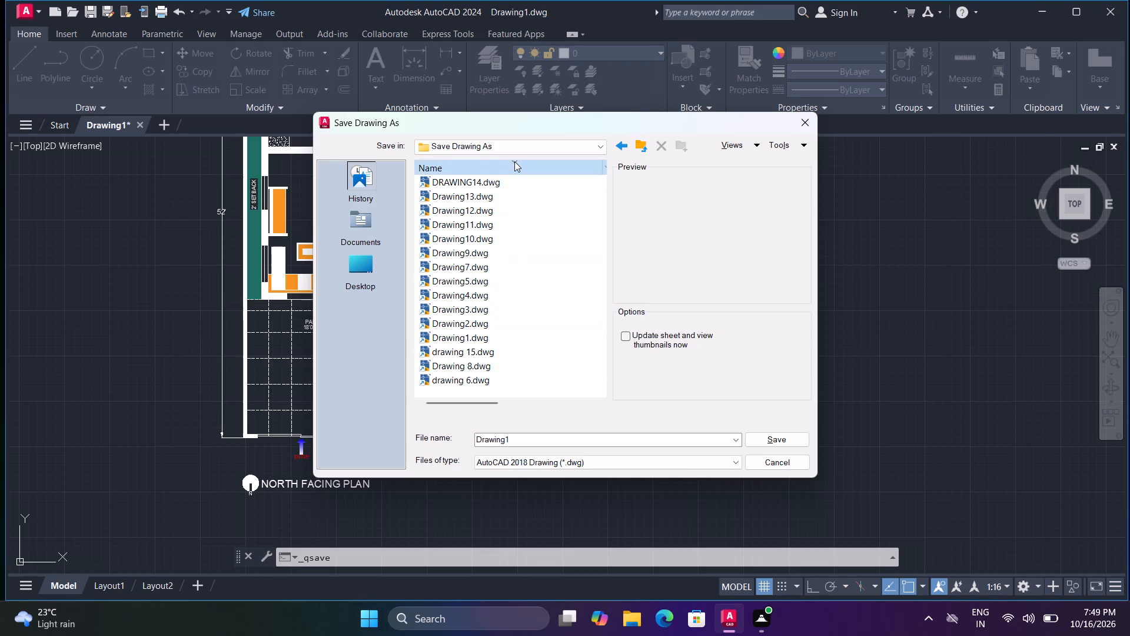
left_click(514, 161)
triple_click(514, 161)
left_click(514, 161)
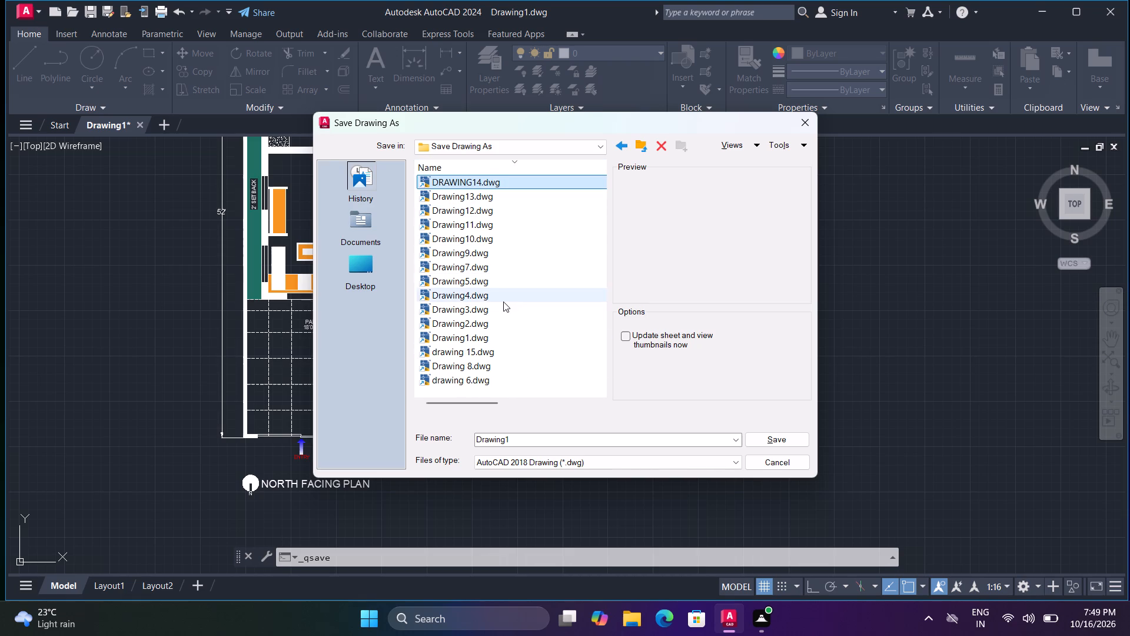
scroll(510, 257, "down", 8)
scroll(513, 241, "up", 3)
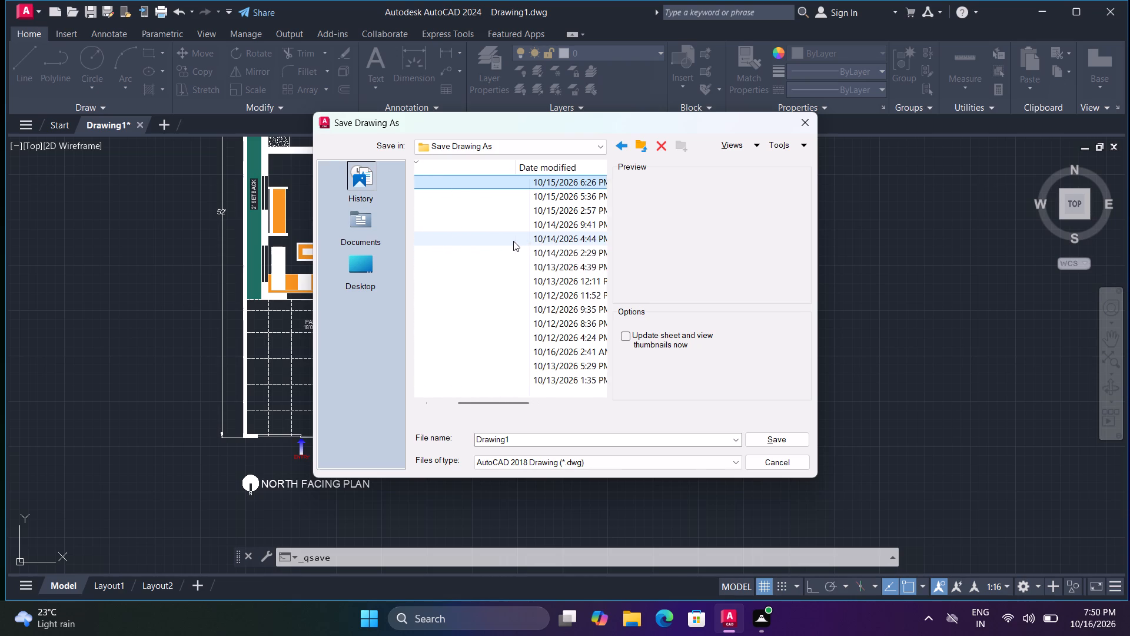
scroll(513, 241, "up", 6)
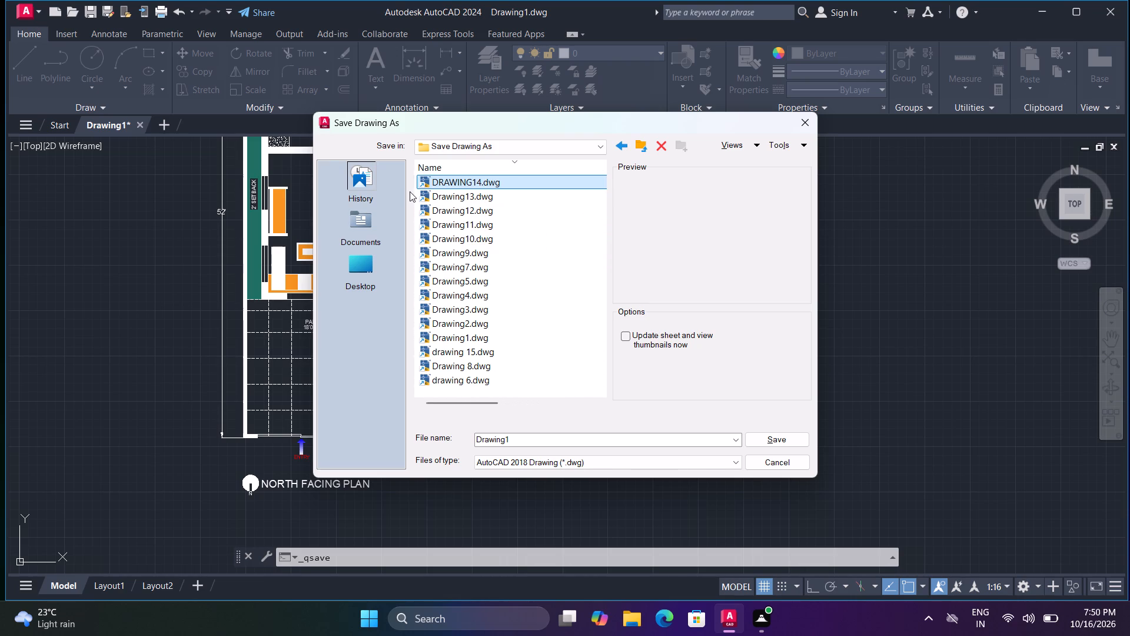
left_click_drag(407, 191, 434, 251)
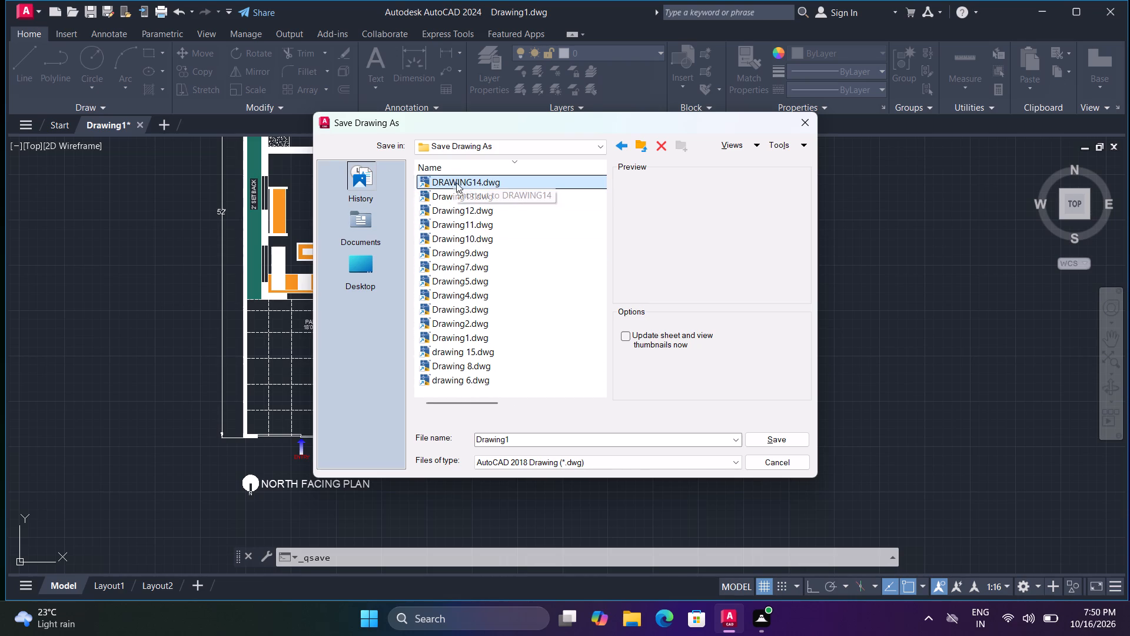
left_click_drag(457, 186, 476, 184)
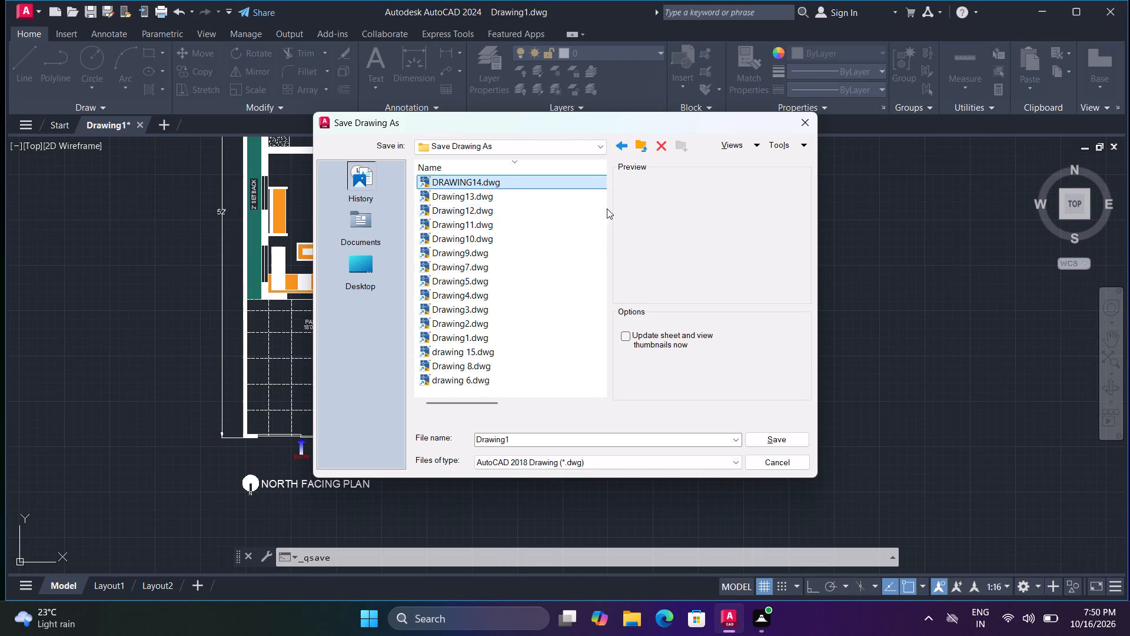
left_click(617, 145)
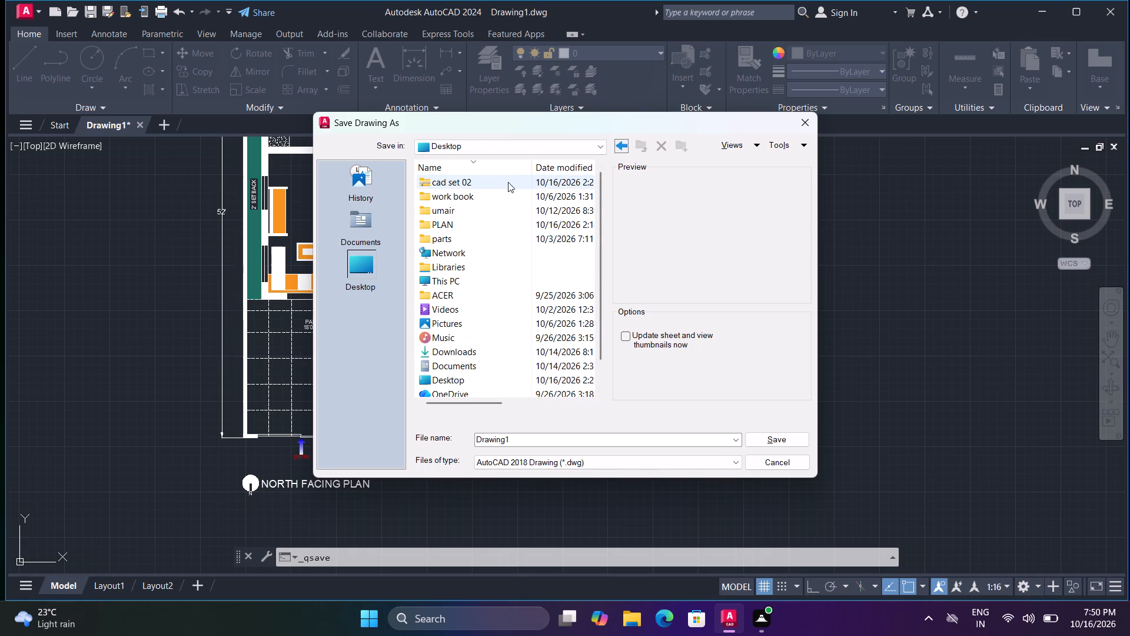
double_click(486, 226)
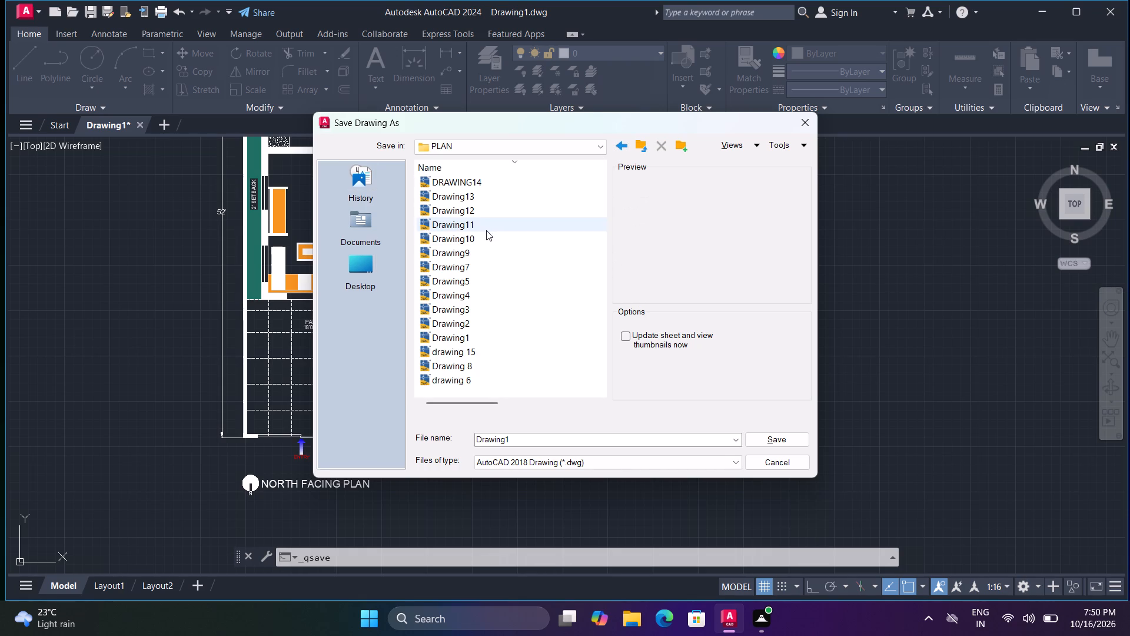
scroll(488, 241, "down", 2)
scroll(488, 244, "up", 3)
Save the floor plan on the Desktop as Drawing16 in AutoCAD 2018 Drawing format.
left_click(350, 271)
left_click(523, 438)
left_click(523, 438)
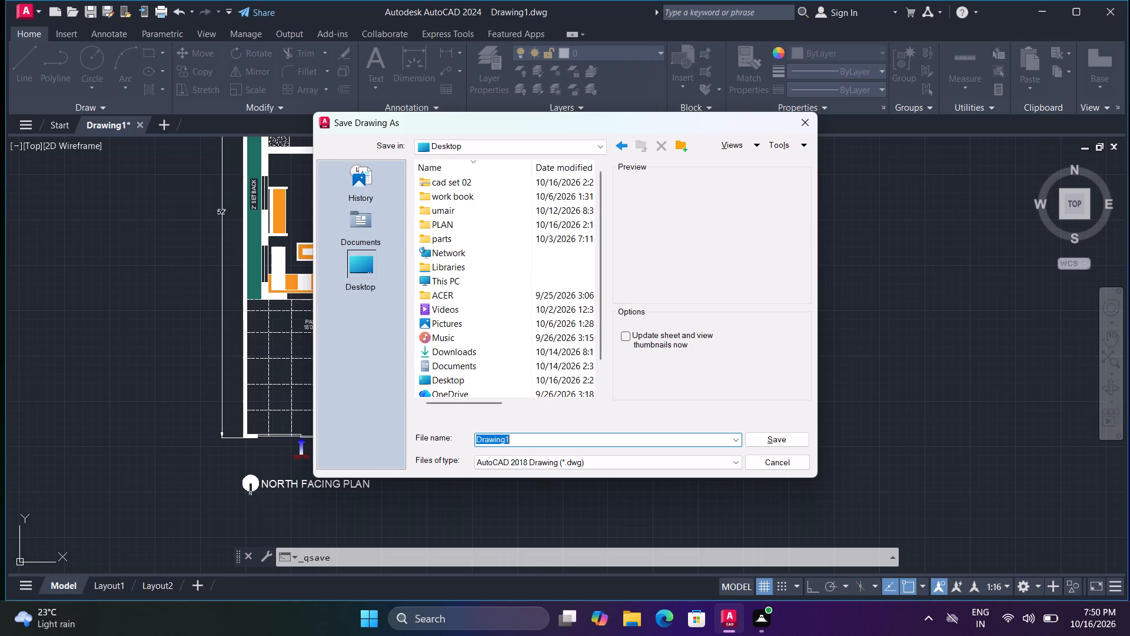
left_click(519, 439)
key("6")
left_click(790, 444)
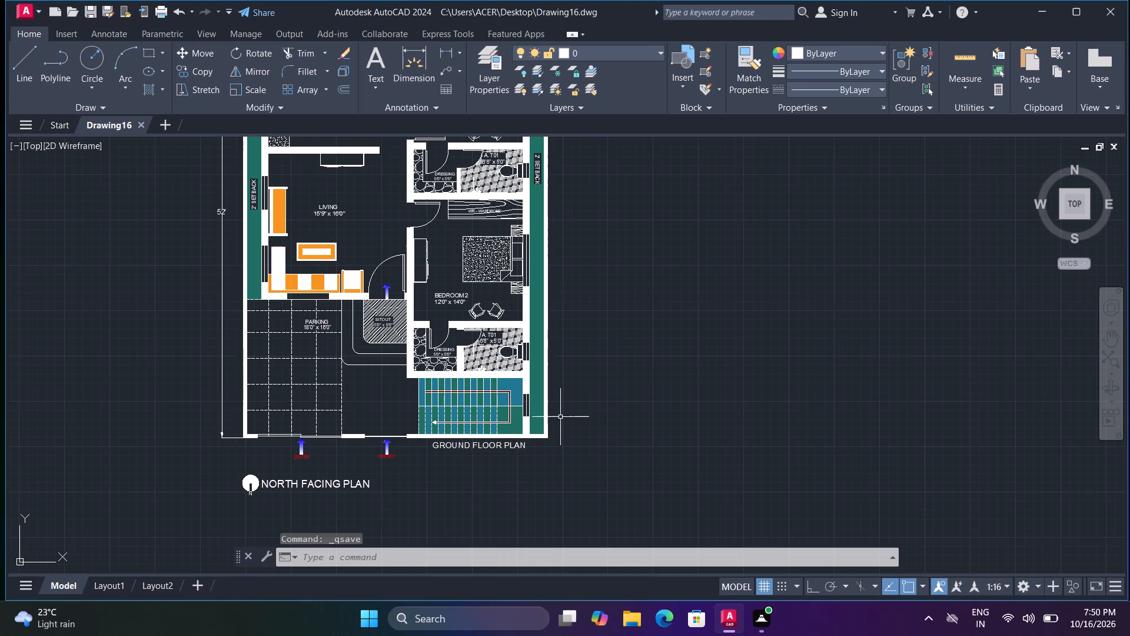
Turn off command logging with LOGFILEOFF.
type("LO")
key("g")
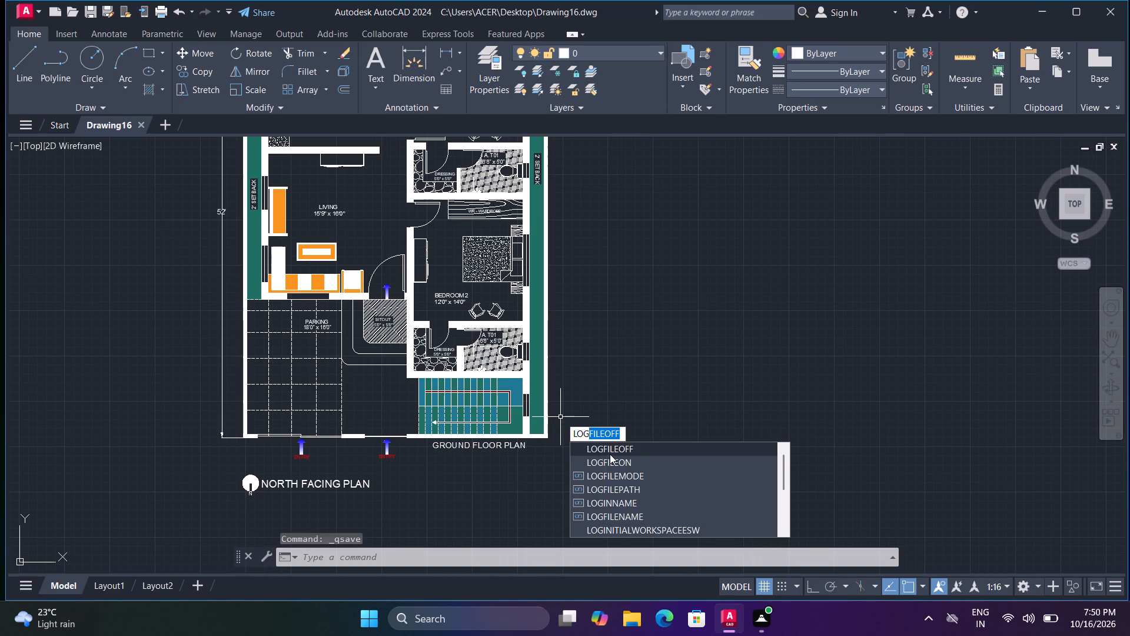
left_click(611, 453)
Set up a plot using the previous plot's settings, with a plot window enclosing the whole floor plan, its dimensions and titles.
key("ctrl+p")
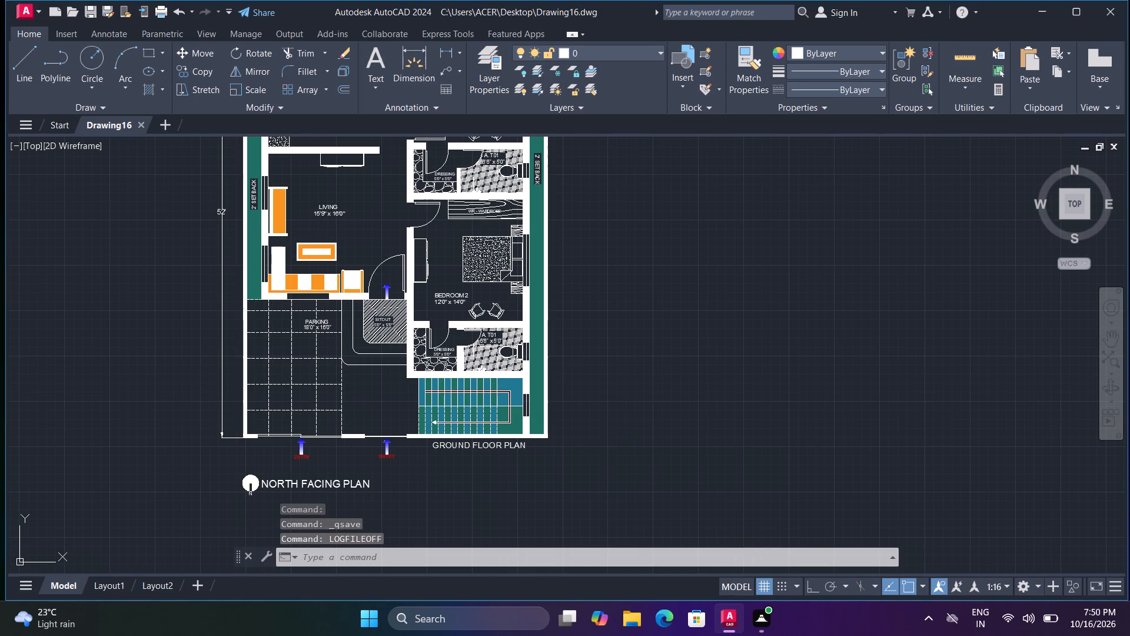
left_click(514, 160)
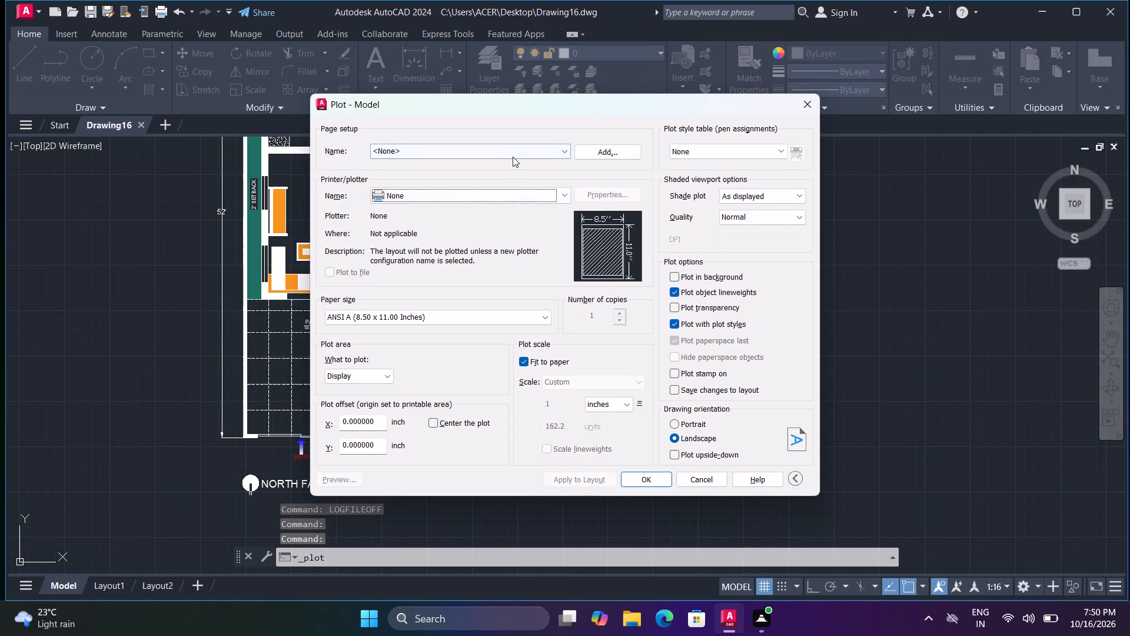
left_click(512, 154)
left_click(503, 169)
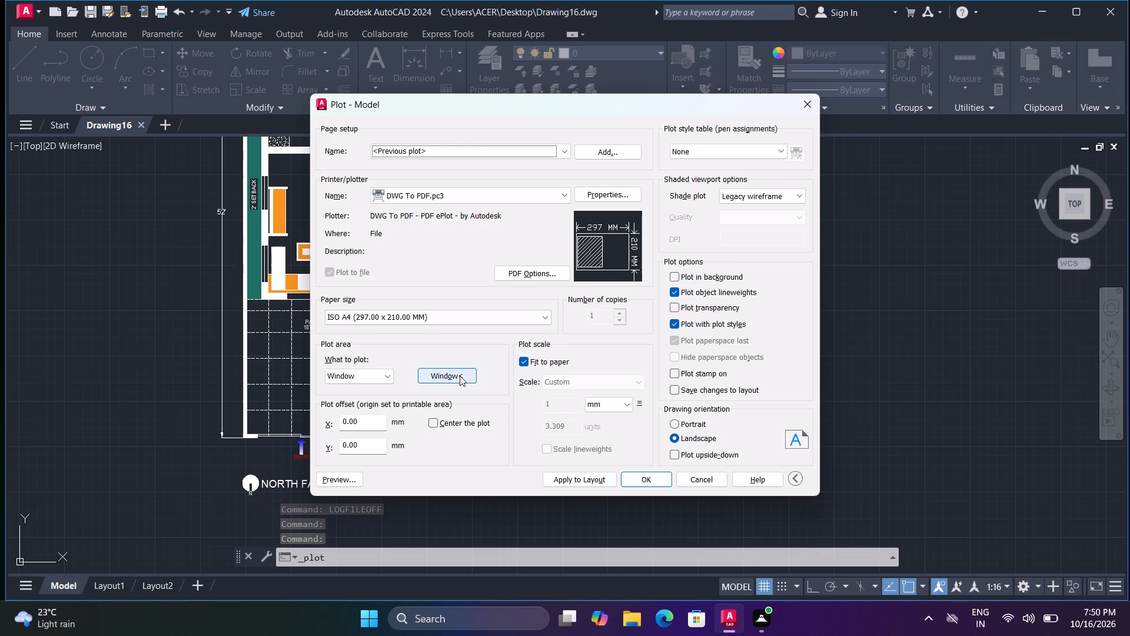
left_click(460, 376)
middle_click_drag(477, 356, 523, 423)
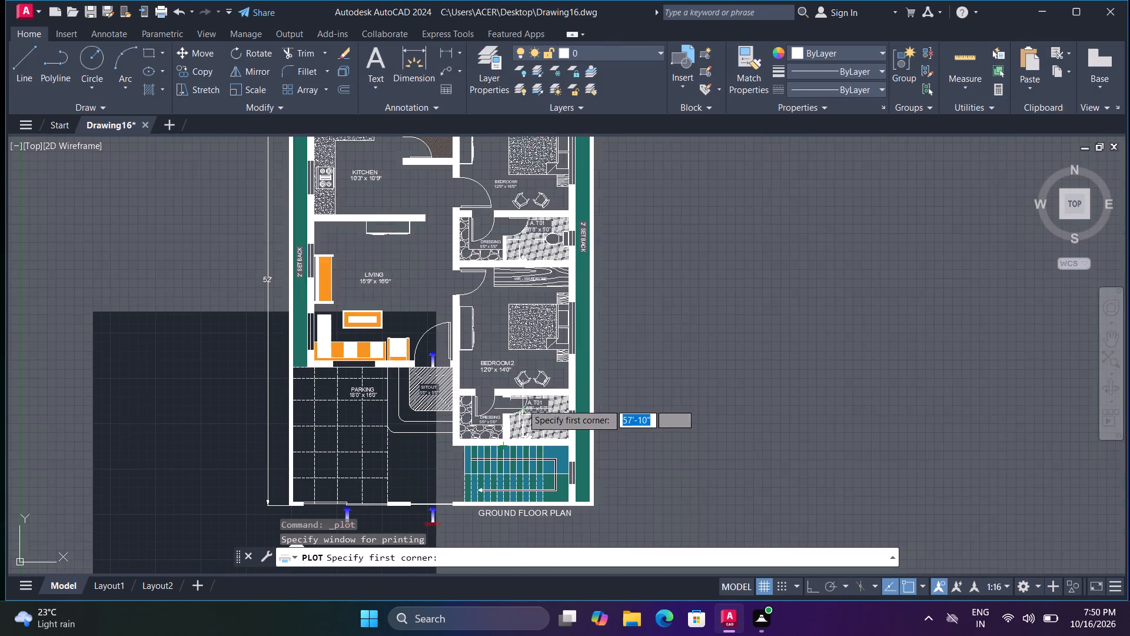
scroll(521, 399, "down", 1)
left_click(340, 171)
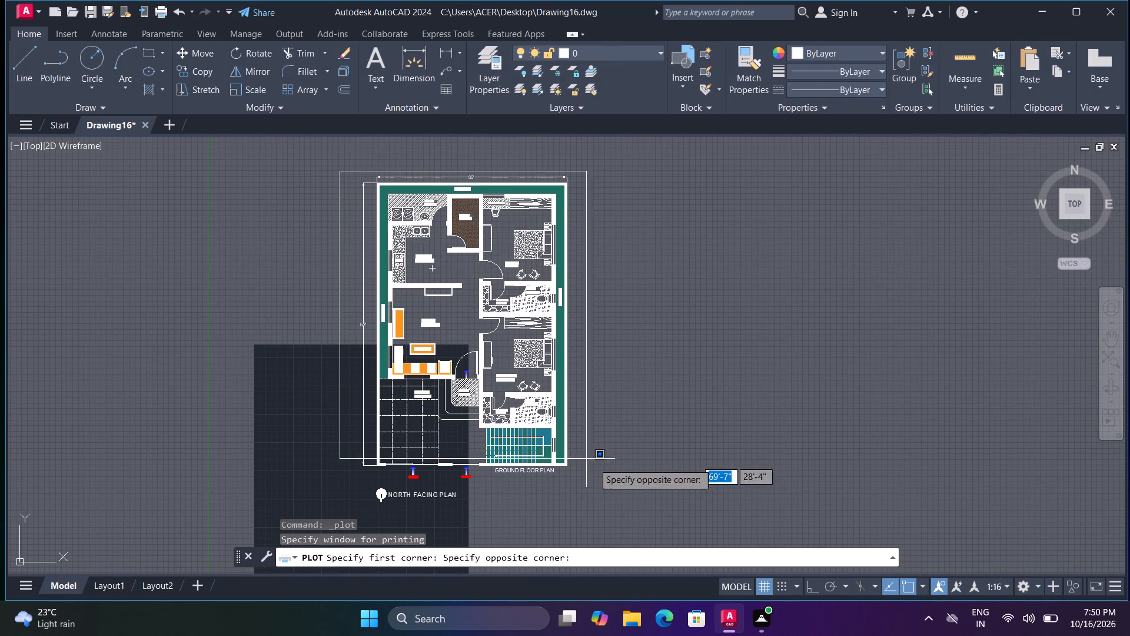
left_click(593, 502)
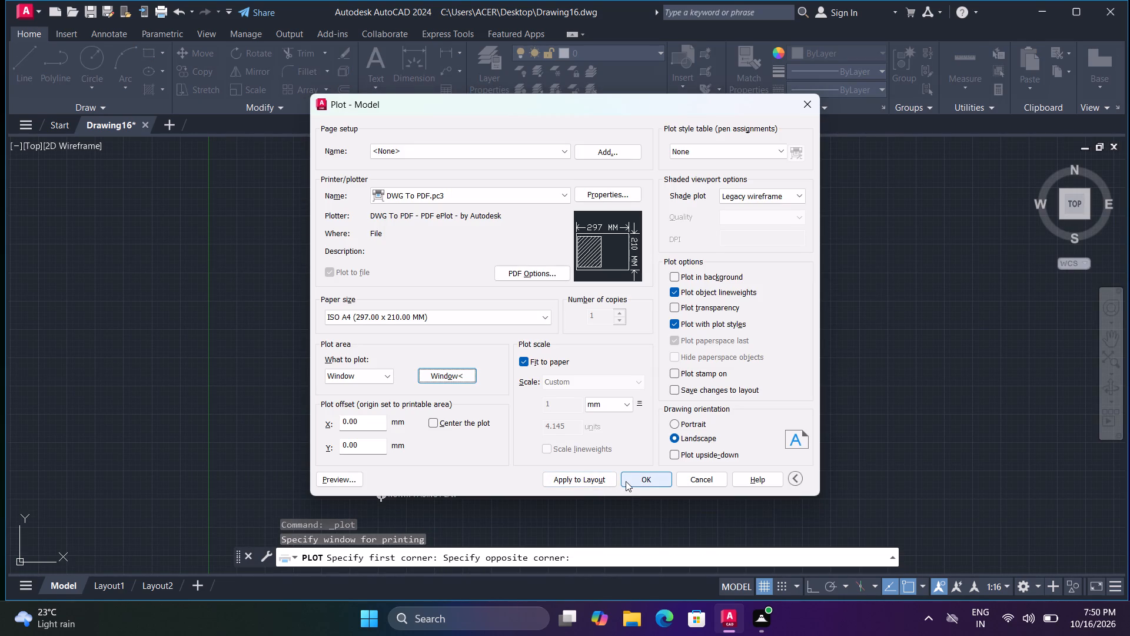
Plot the floor plan to the Desktop as Drawing16-Model.pdf and close the resulting PDF.
left_click(626, 481)
left_click(353, 244)
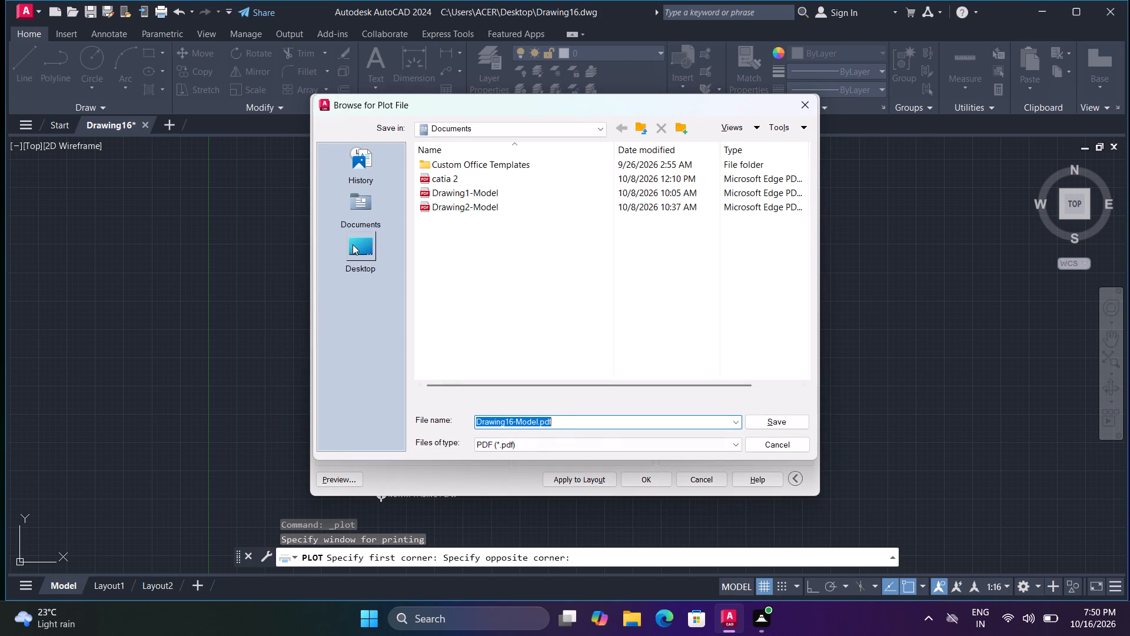
left_click(642, 478)
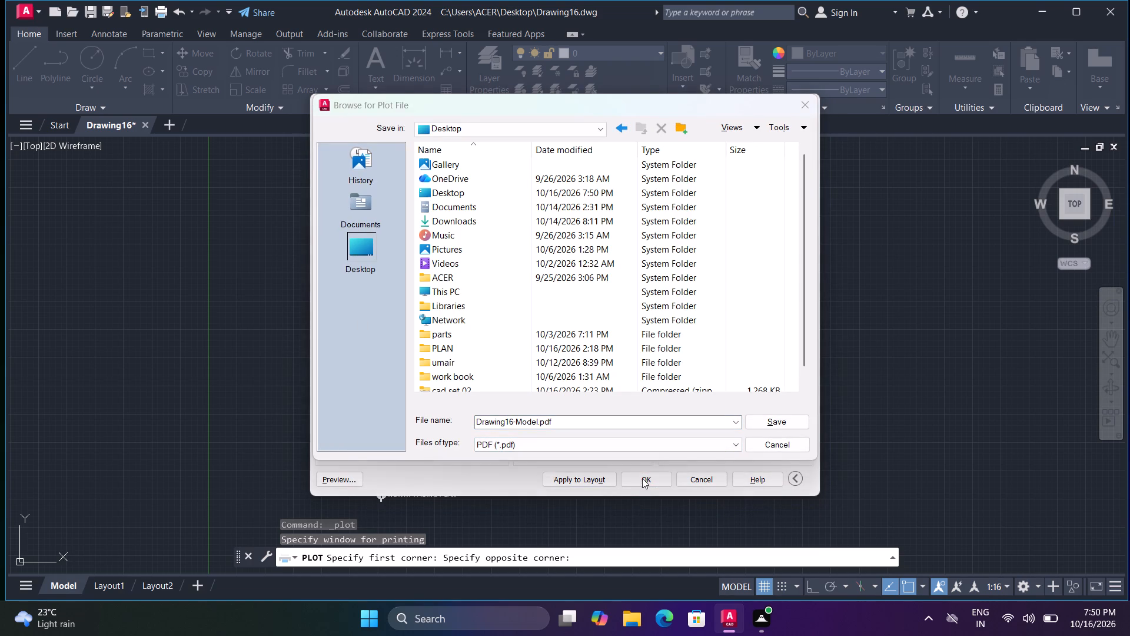
left_click(758, 426)
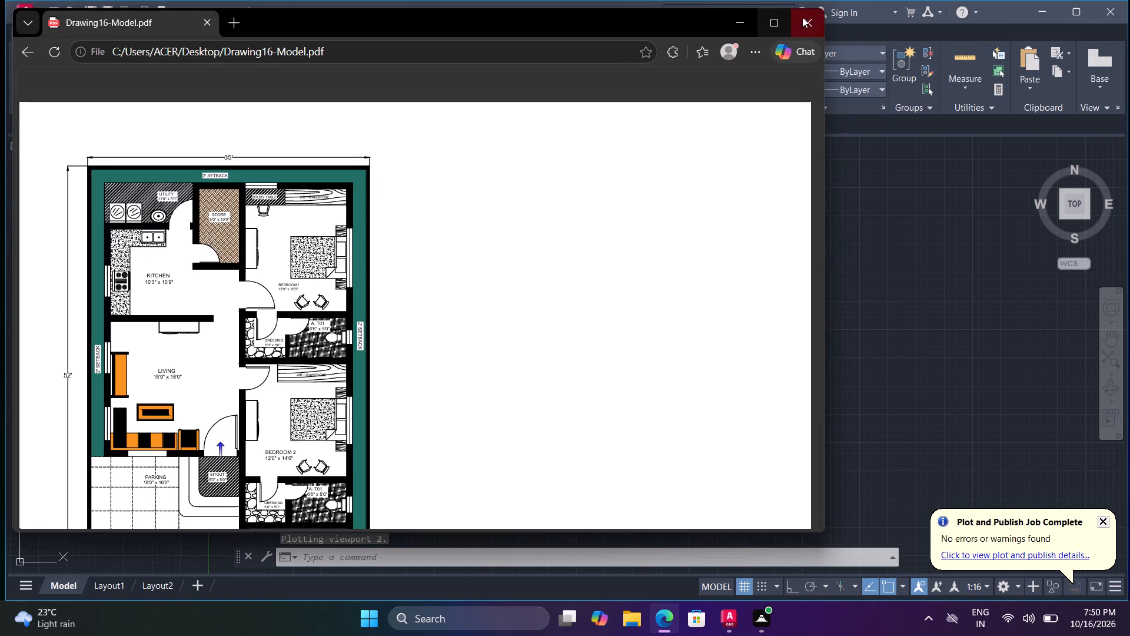
left_click(809, 18)
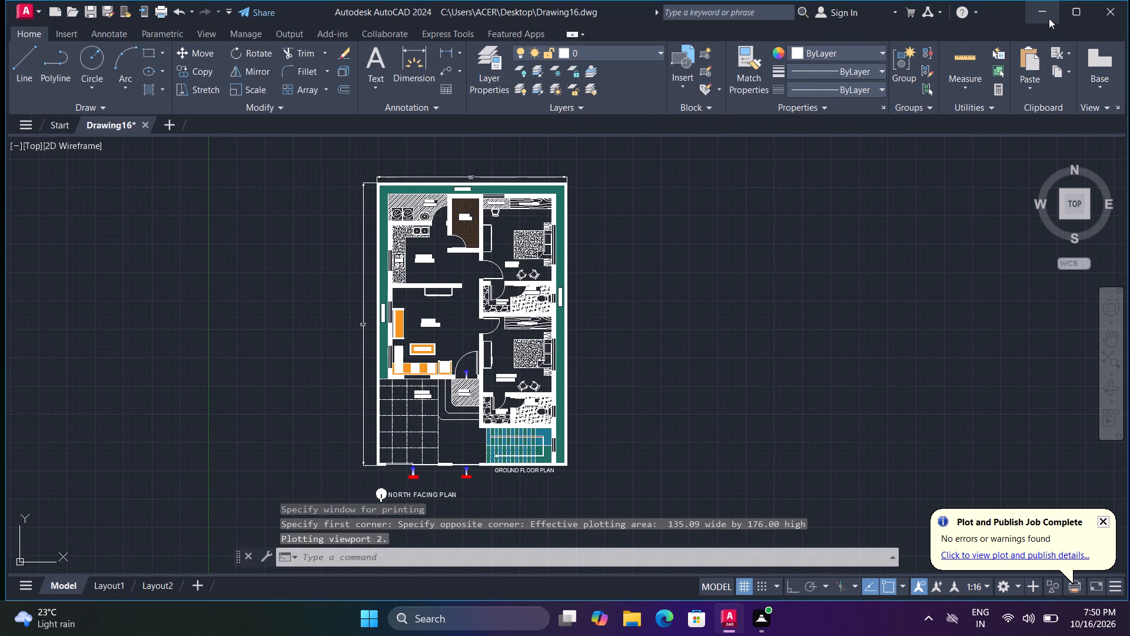